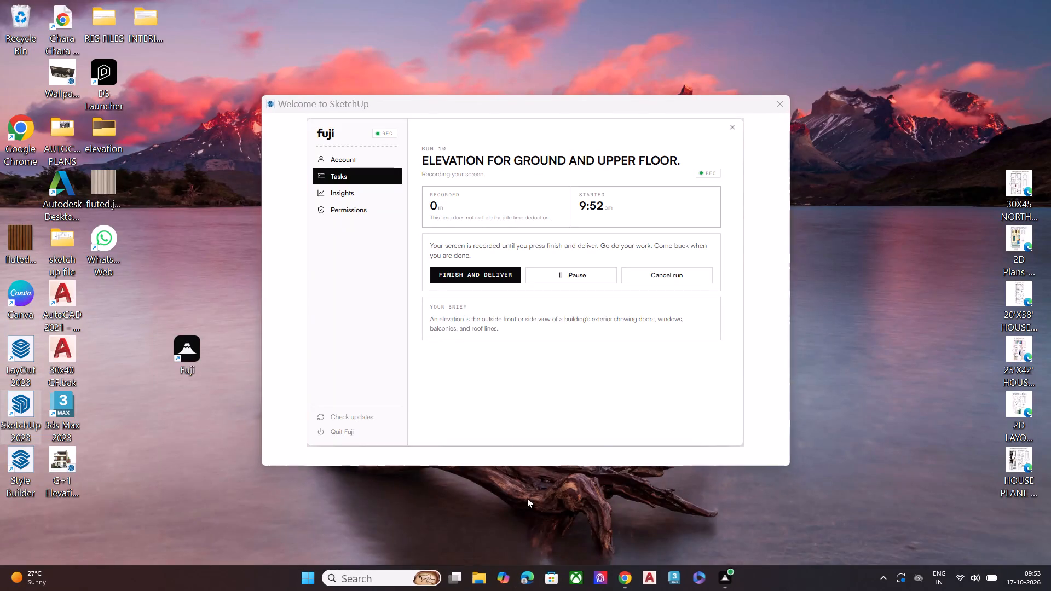
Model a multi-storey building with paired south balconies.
Switch to the SketchUp welcome window.
left_click(611, 111)
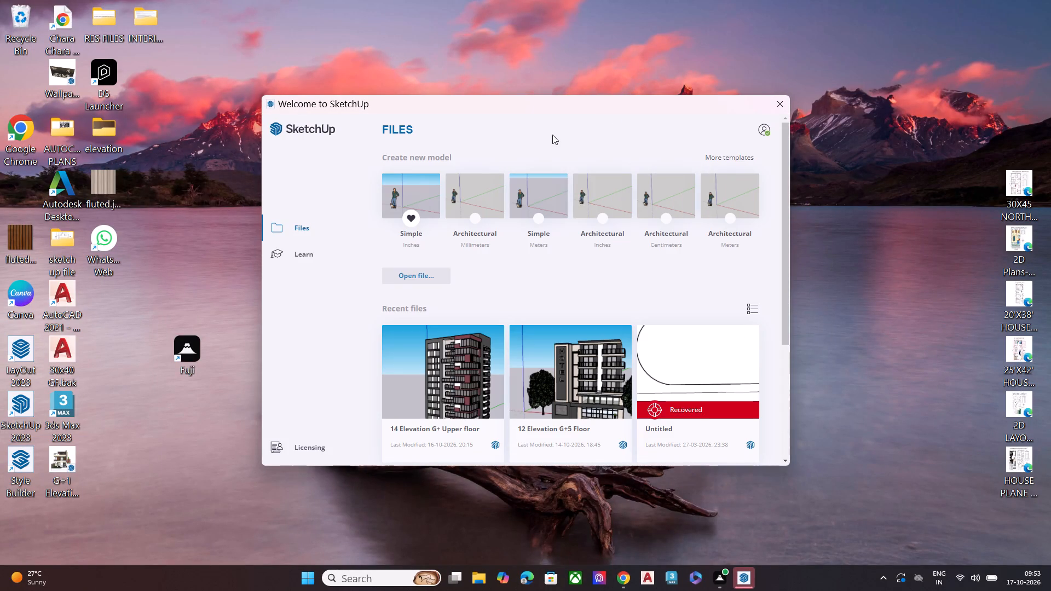
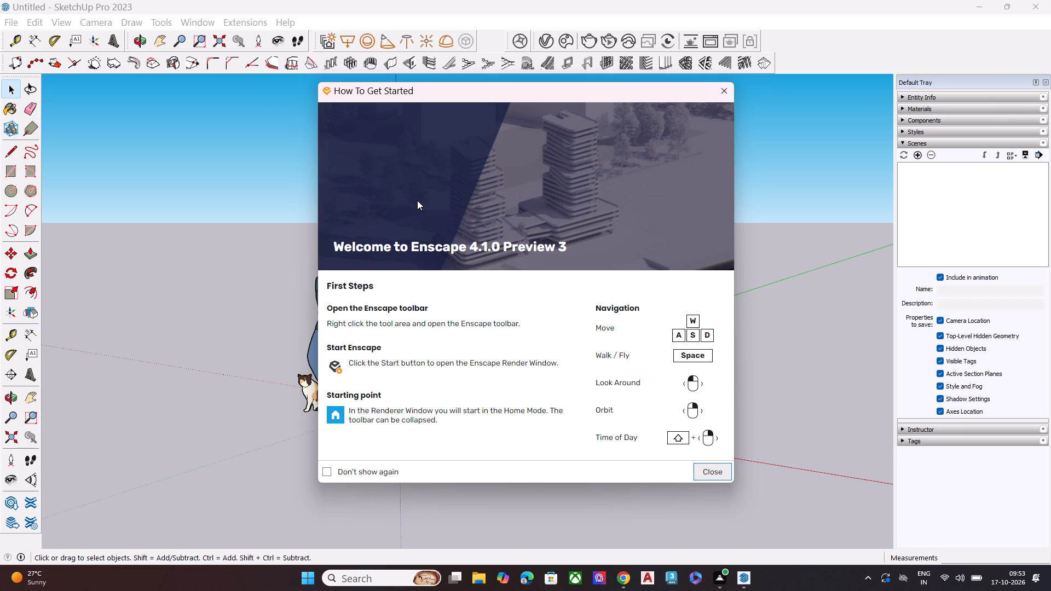
Dismiss the Enscape How To Get Started window and return to the empty SketchUp model.
left_click(719, 93)
left_click(582, 343)
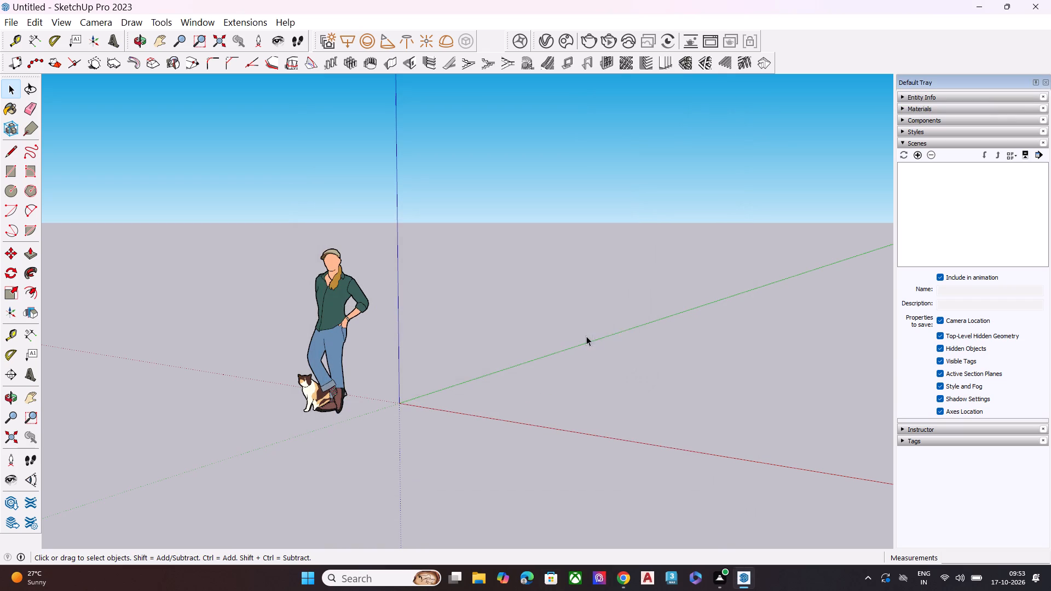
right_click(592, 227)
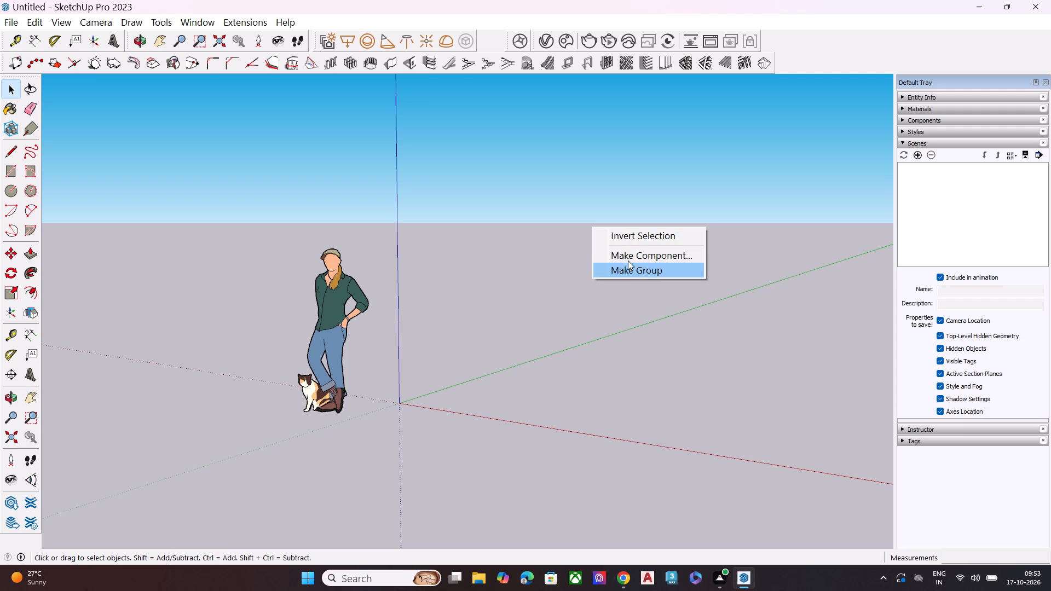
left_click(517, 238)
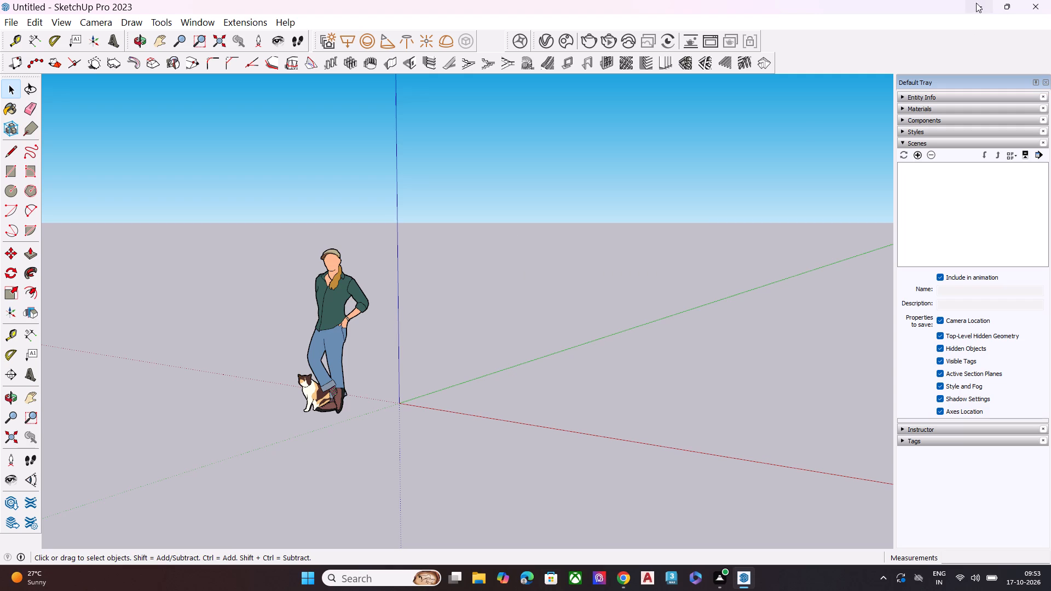
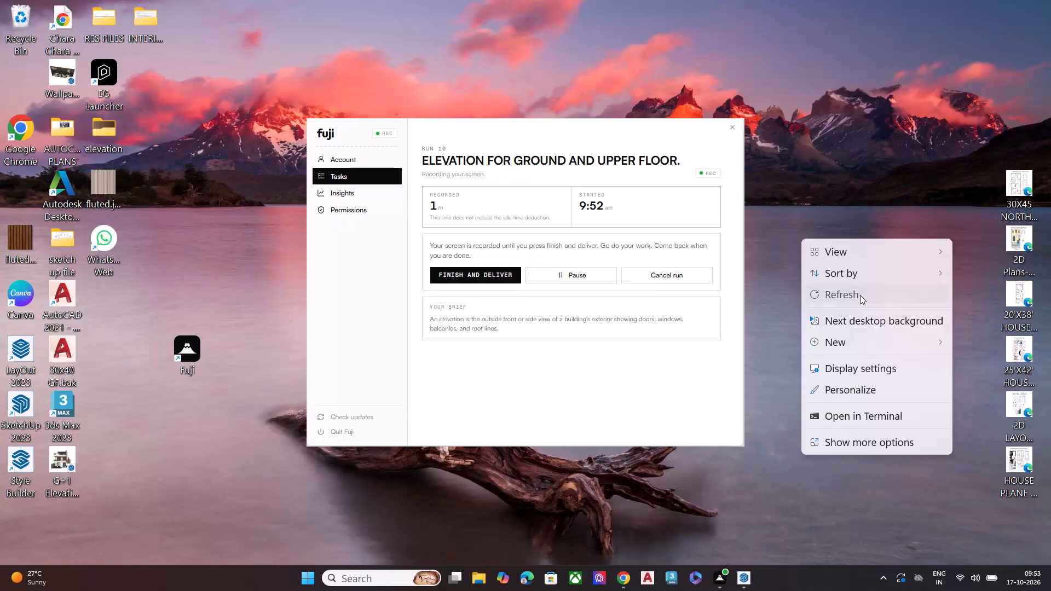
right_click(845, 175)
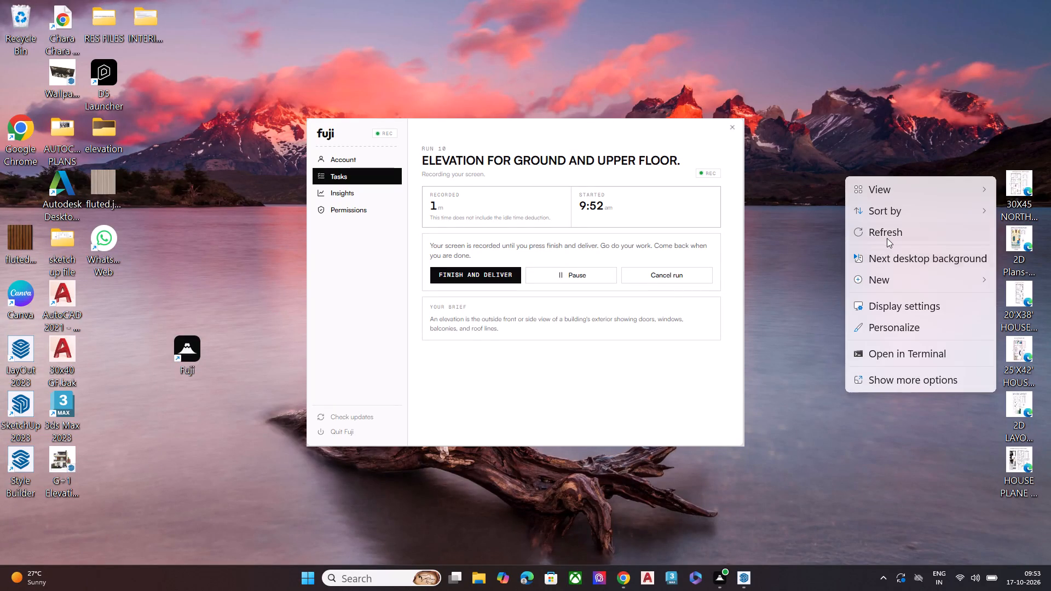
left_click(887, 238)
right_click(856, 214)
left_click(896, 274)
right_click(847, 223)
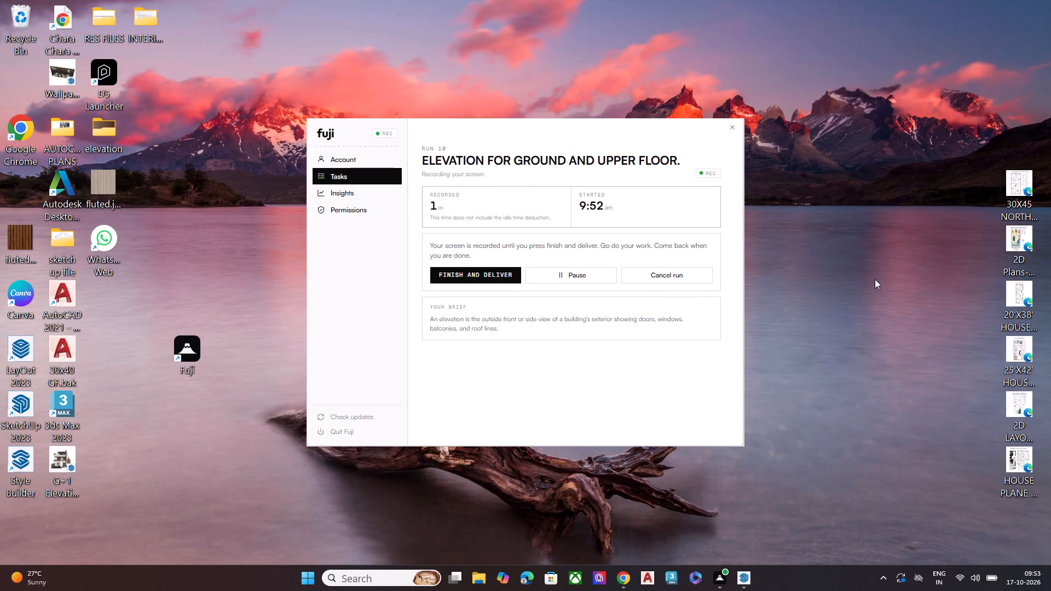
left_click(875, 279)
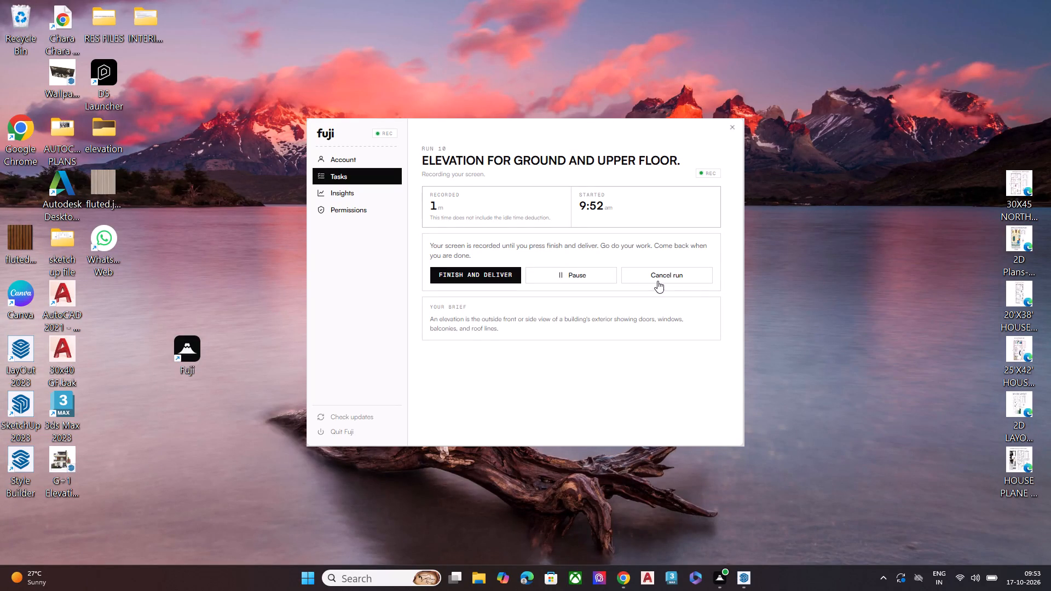
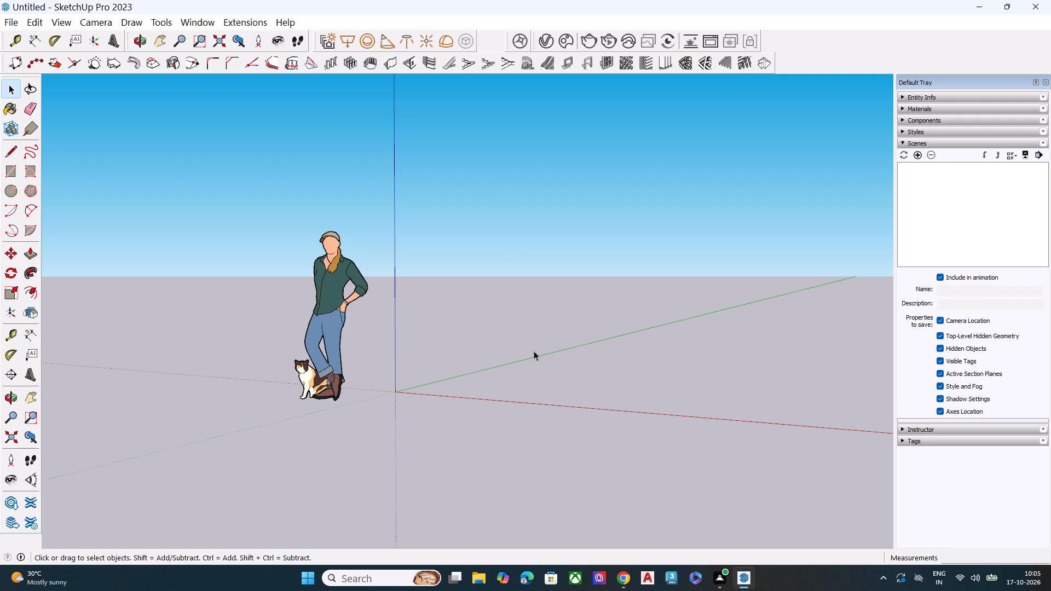
Open SketchUp projects.pdf from the recent files in File Explorer, leaving the PDF in front with Explorer minimised.
middle_click_drag(534, 351, 570, 402)
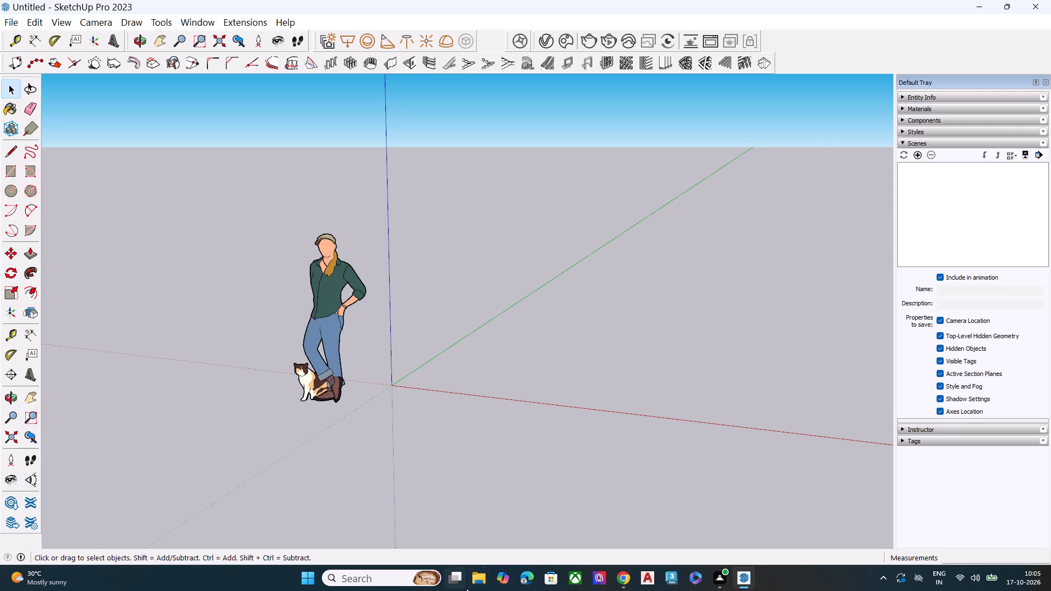
left_click(481, 585)
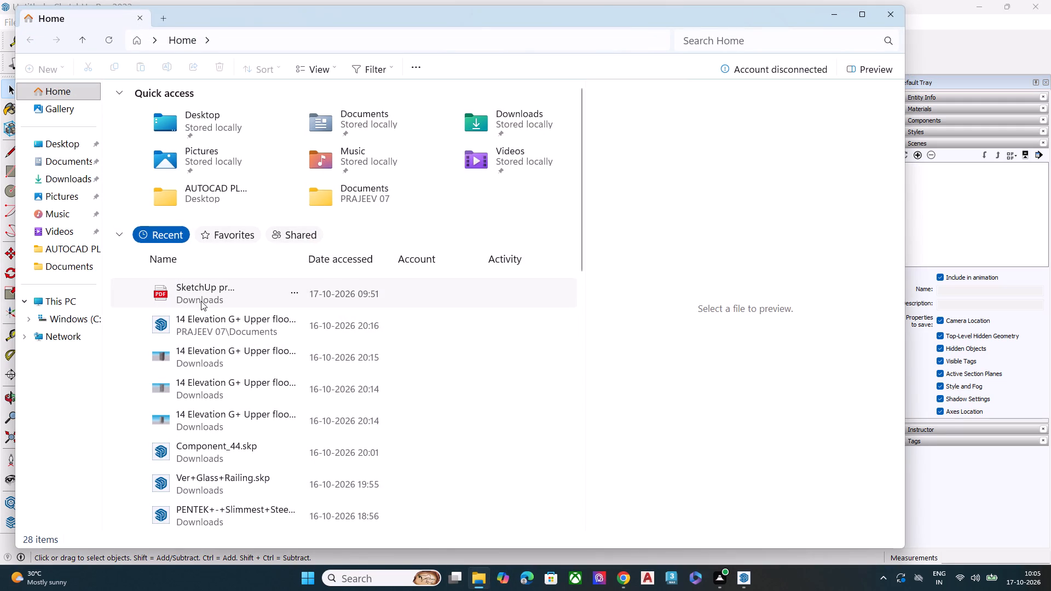
double_click(201, 301)
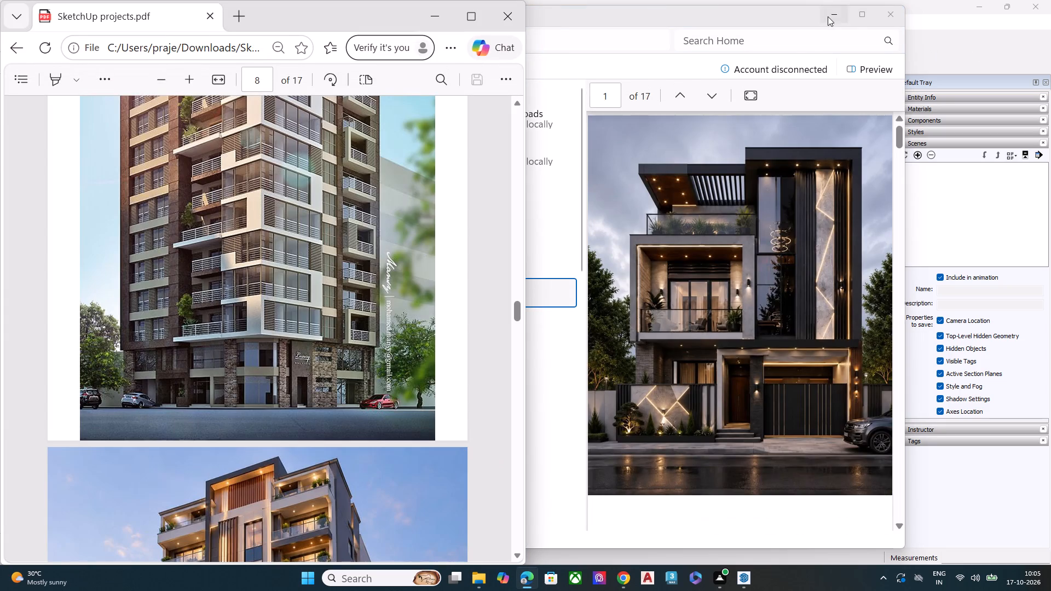
left_click(828, 16)
left_click(525, 585)
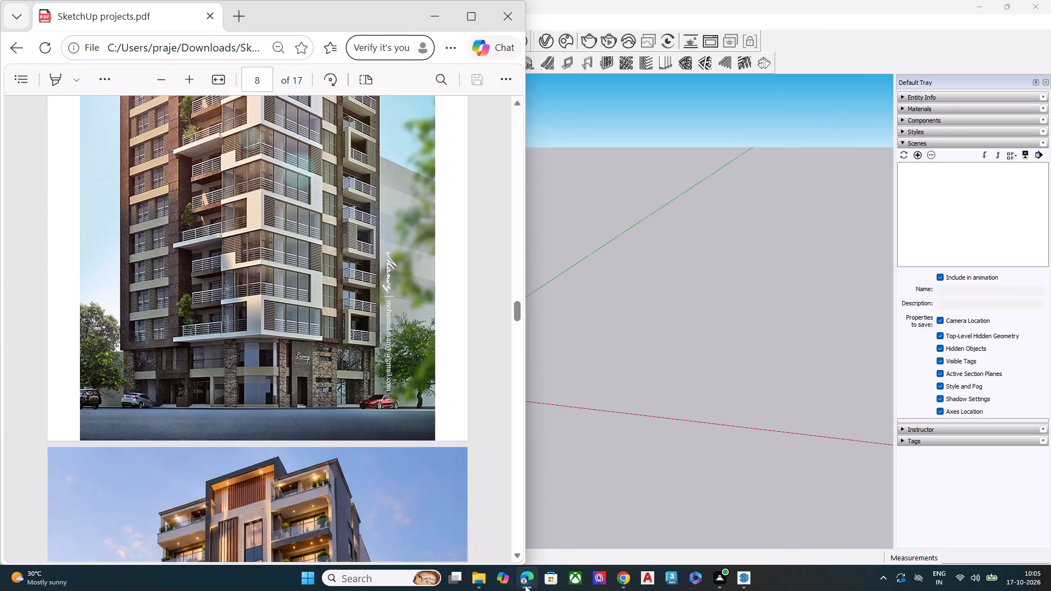
left_click(524, 579)
Examine the high-rise facade references on pages 8 and 9 of the PDF, with the page enlarged.
scroll(254, 414, "down", 3)
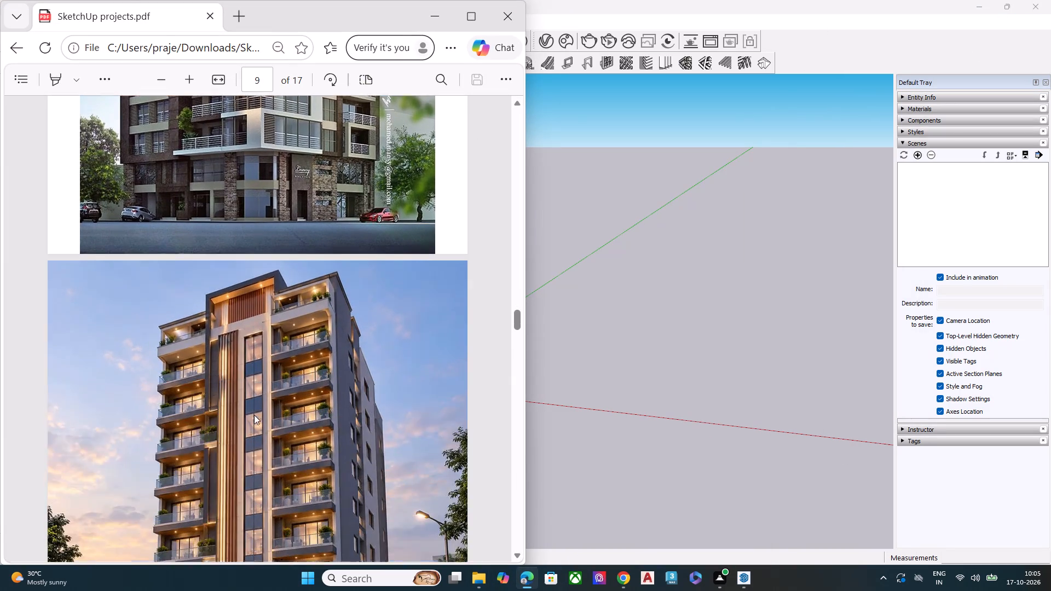
scroll(254, 415, "down", 3)
scroll(253, 417, "up", 8)
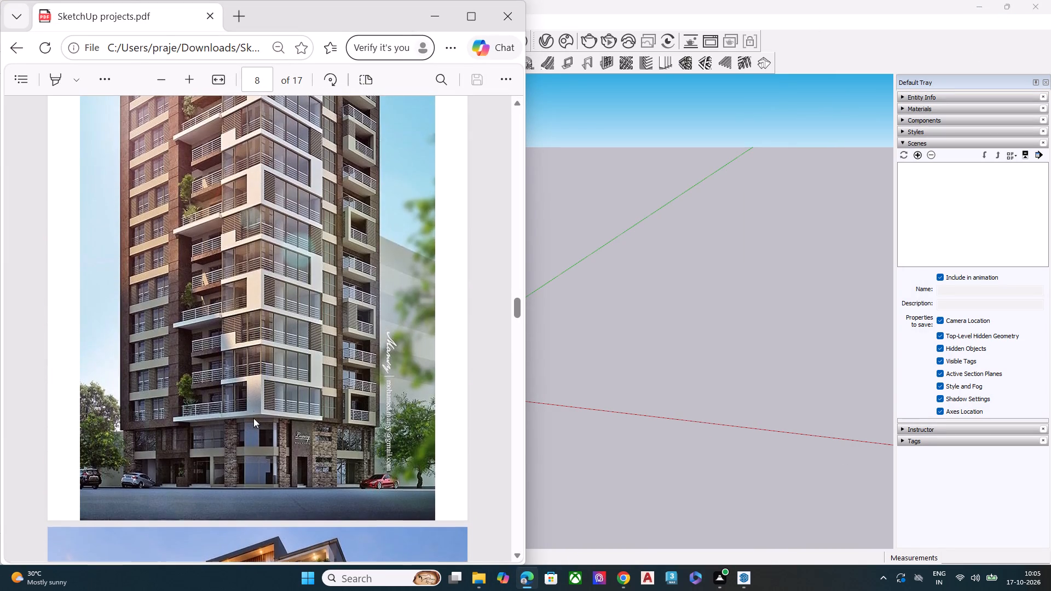
scroll(253, 418, "up", 1)
scroll(255, 429, "down", 4)
scroll(255, 430, "up", 1)
scroll(255, 430, "down", 5)
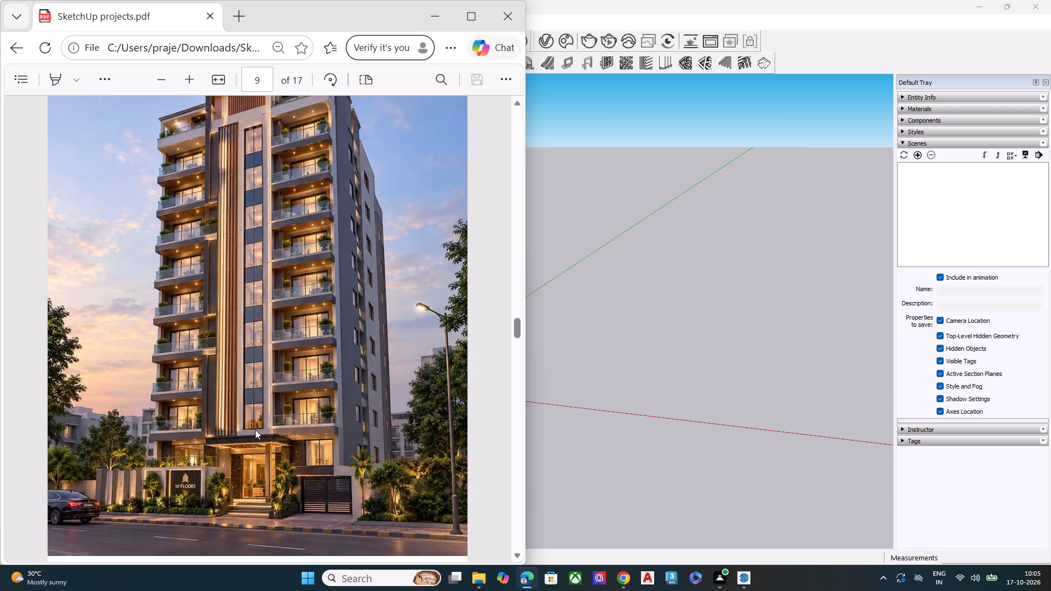
double_click(365, 231)
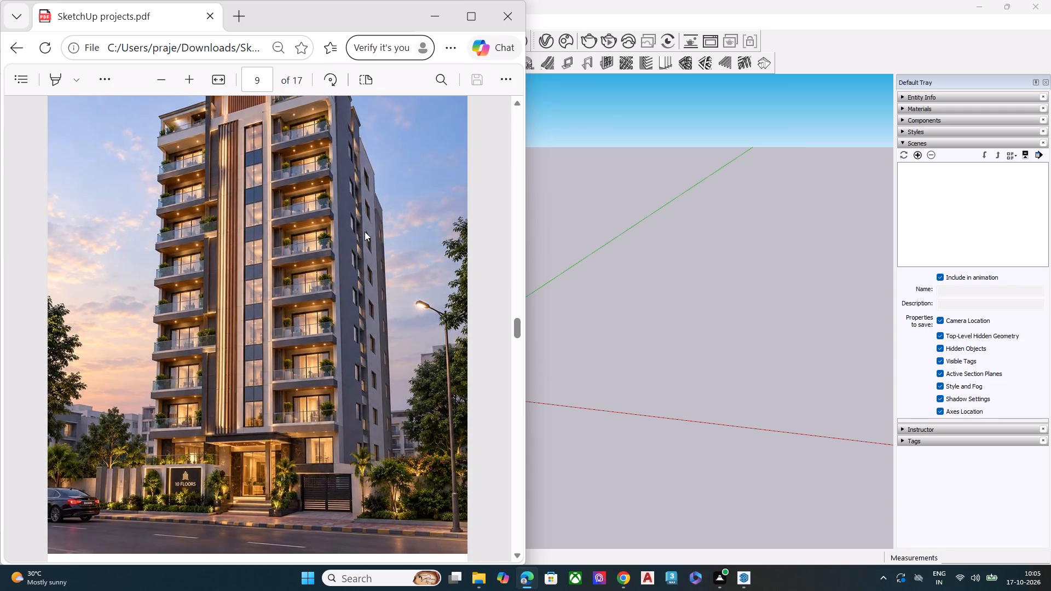
left_click(187, 84)
scroll(254, 260, "up", 1)
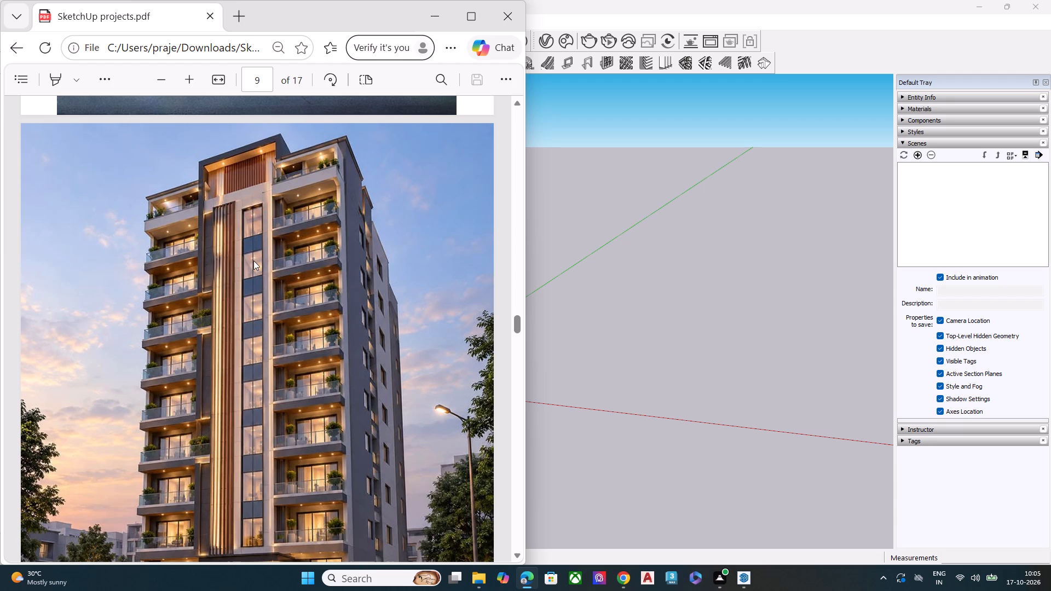
scroll(253, 260, "down", 2)
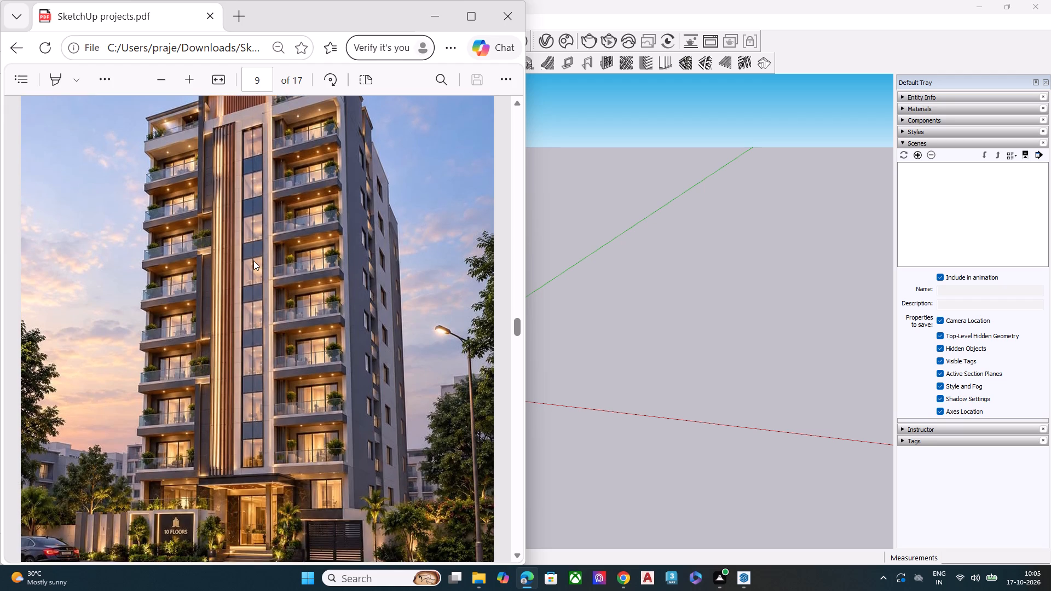
scroll(253, 260, "down", 1)
scroll(794, 311, "down", 1)
scroll(794, 311, "up", 1)
scroll(794, 311, "down", 6)
Arrange the reference PDF and the SketchUp window side by side, each filling half the screen.
middle_click_drag(694, 363, 728, 354)
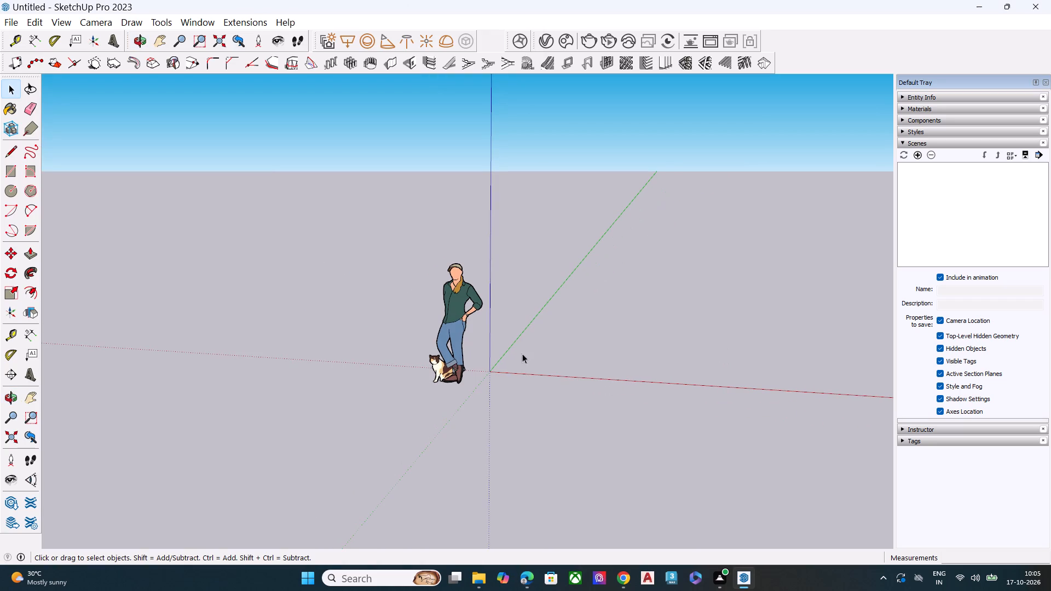
left_click(522, 583)
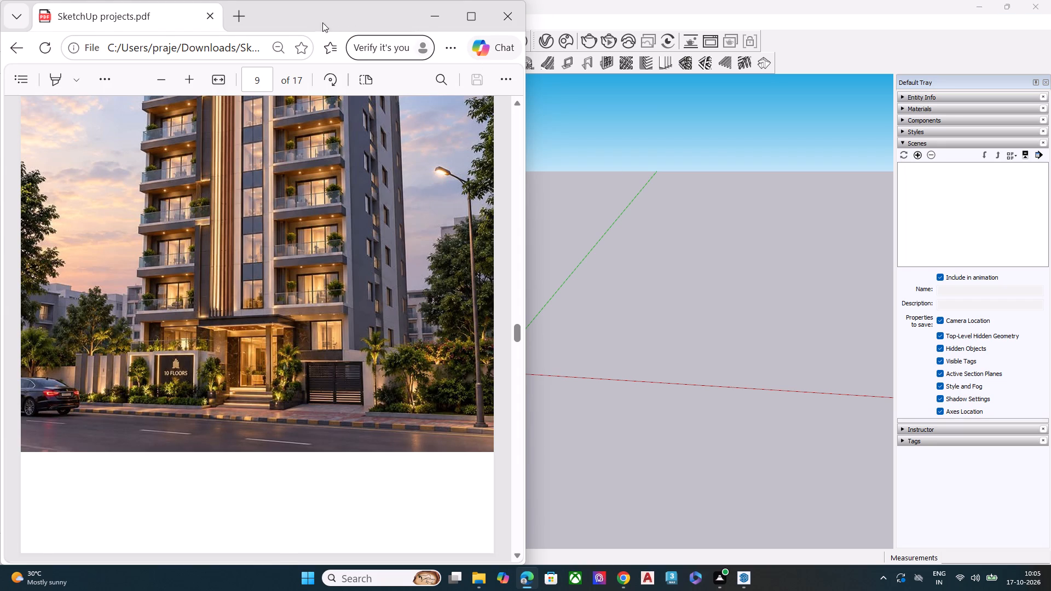
left_click_drag(319, 21, 408, 33)
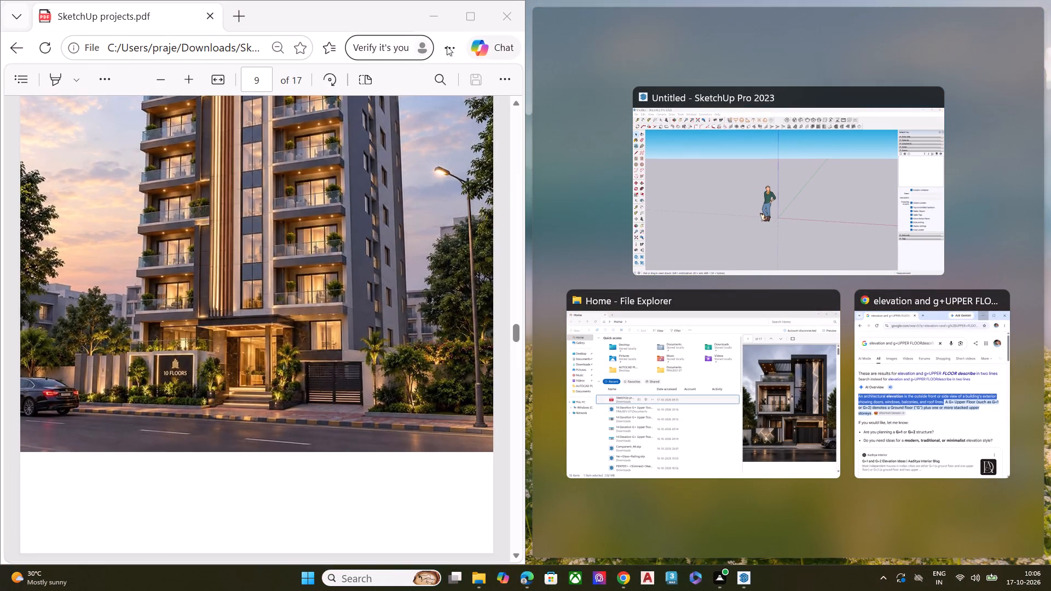
left_click(794, 218)
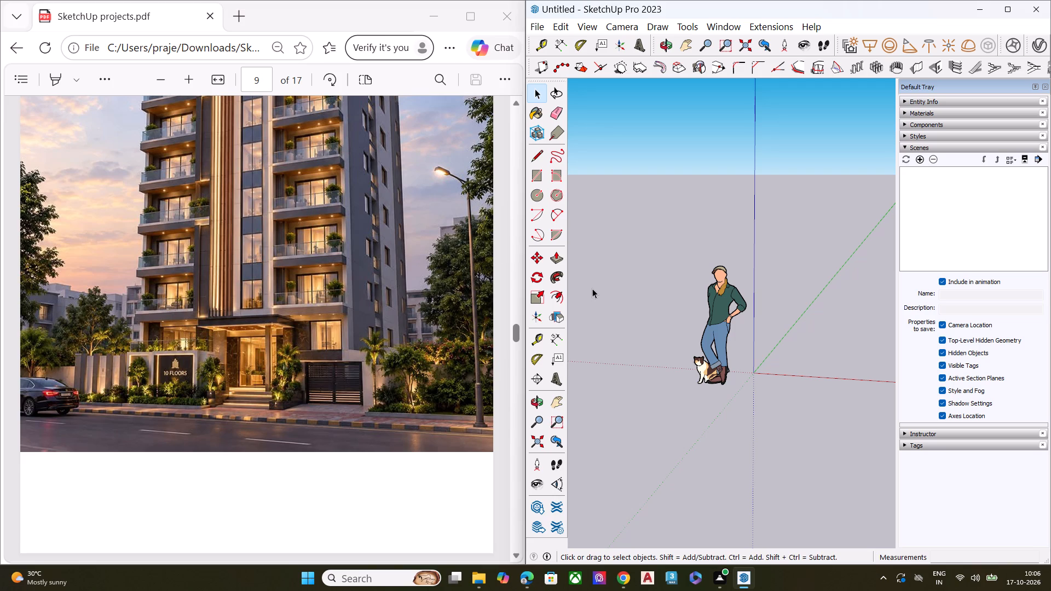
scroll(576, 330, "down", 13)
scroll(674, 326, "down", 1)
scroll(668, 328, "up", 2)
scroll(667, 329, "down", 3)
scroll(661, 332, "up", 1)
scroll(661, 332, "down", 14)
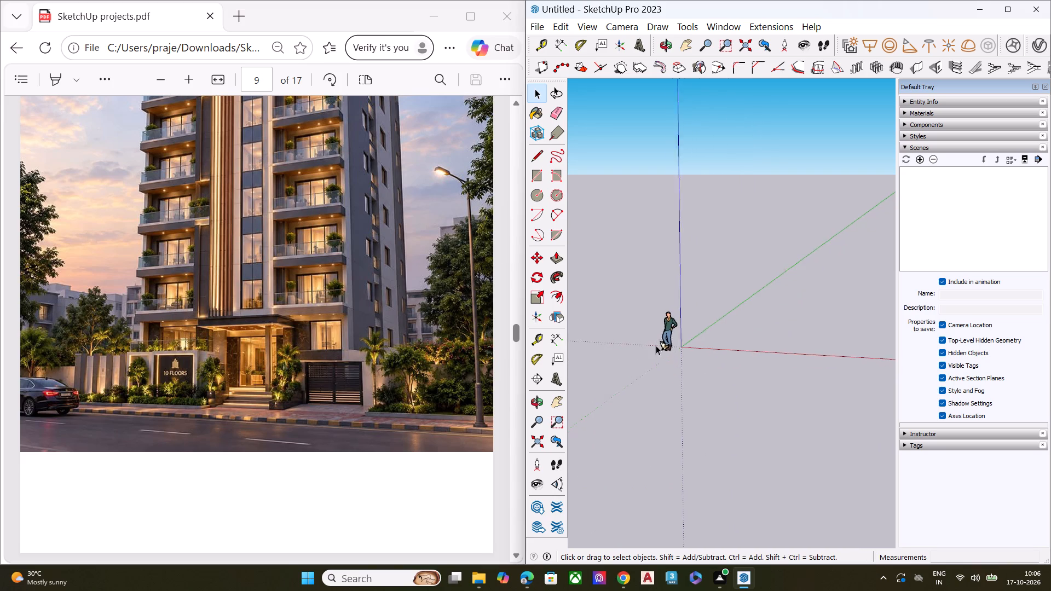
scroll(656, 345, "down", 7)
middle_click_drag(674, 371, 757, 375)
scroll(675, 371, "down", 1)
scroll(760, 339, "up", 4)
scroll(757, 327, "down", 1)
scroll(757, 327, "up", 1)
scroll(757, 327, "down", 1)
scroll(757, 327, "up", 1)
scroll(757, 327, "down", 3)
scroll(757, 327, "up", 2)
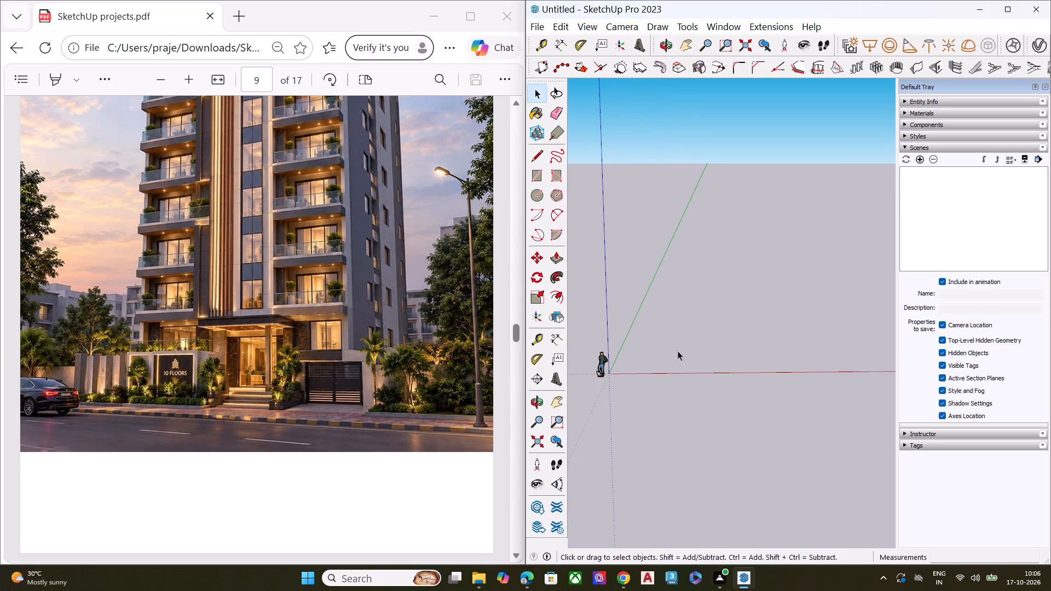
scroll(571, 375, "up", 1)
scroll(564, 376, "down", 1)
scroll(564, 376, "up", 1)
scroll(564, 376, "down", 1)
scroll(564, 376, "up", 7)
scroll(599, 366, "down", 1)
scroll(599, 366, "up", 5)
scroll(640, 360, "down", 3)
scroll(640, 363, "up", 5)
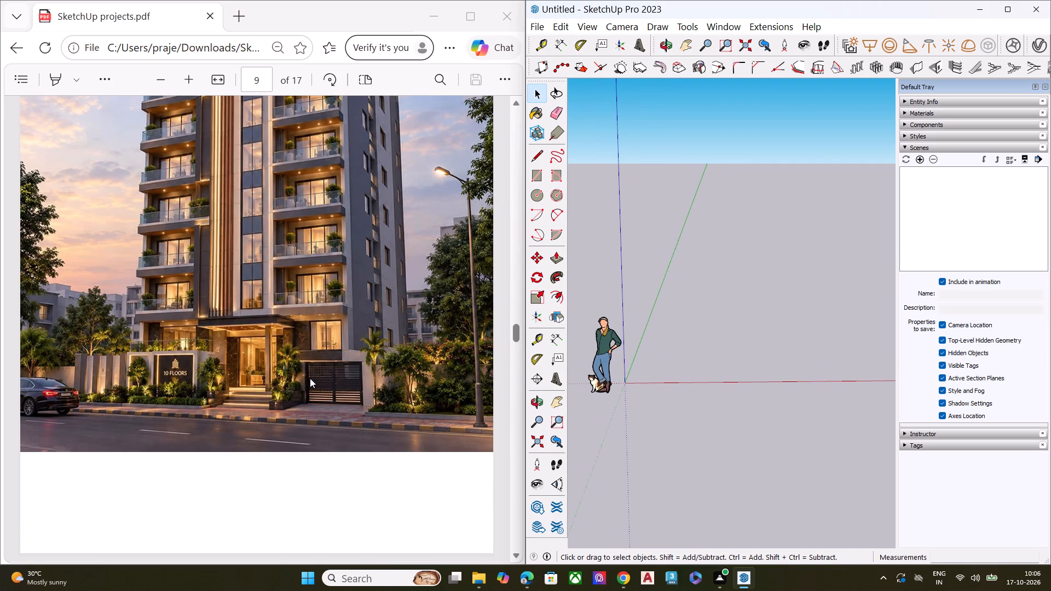
Compare the building references on PDF pages 9 to 11 and study the 10 Floors tower's facade on page 9.
scroll(310, 378, "up", 3)
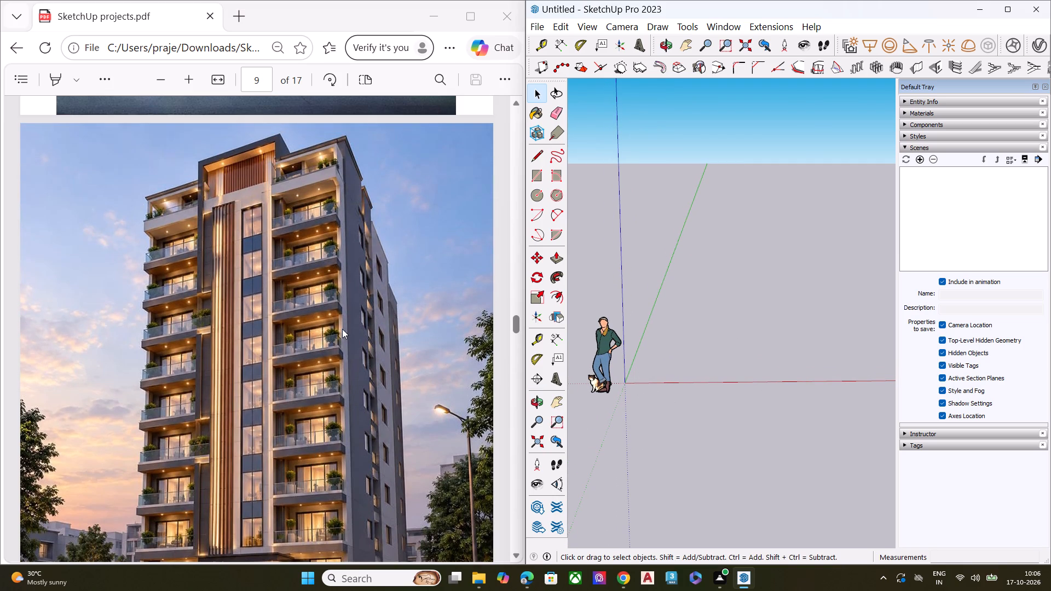
scroll(340, 329, "down", 12)
scroll(338, 334, "up", 1)
scroll(338, 334, "down", 1)
scroll(338, 334, "up", 1)
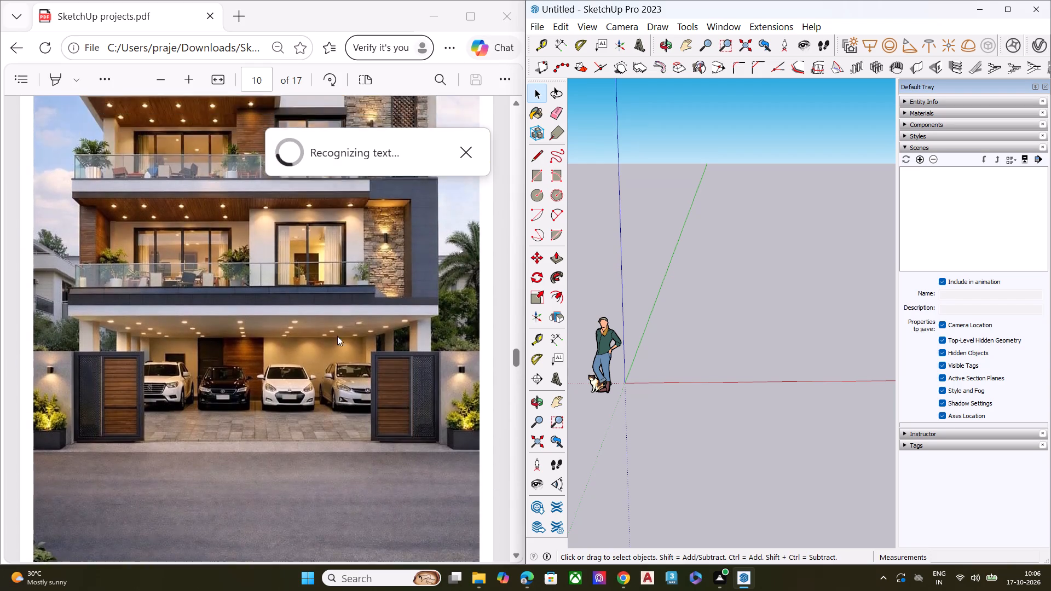
scroll(337, 336, "down", 10)
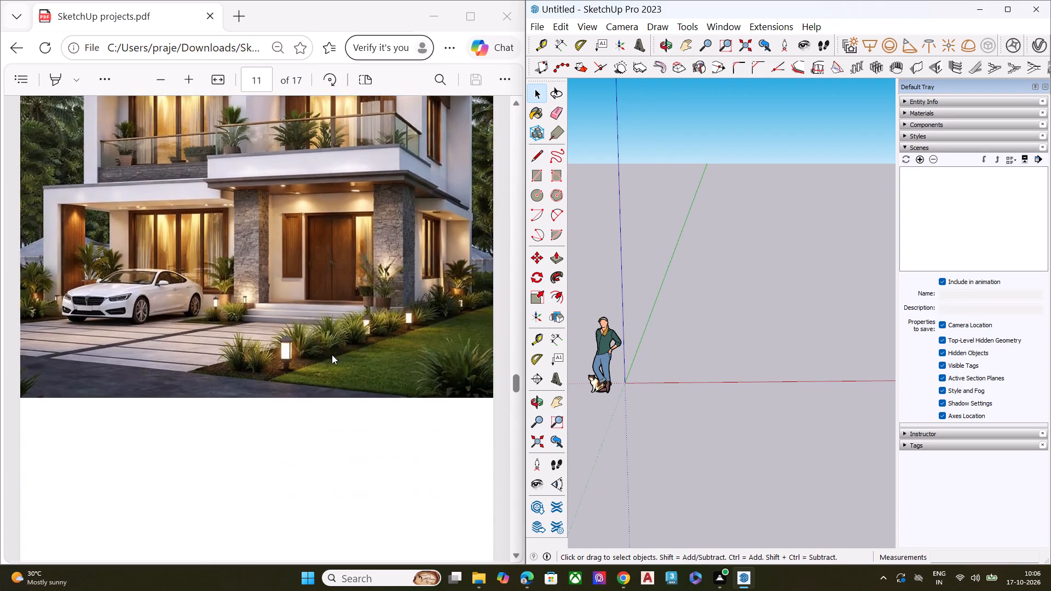
scroll(332, 355, "down", 3)
scroll(332, 355, "up", 5)
scroll(332, 355, "down", 2)
scroll(332, 355, "up", 8)
scroll(334, 357, "down", 2)
scroll(334, 357, "up", 3)
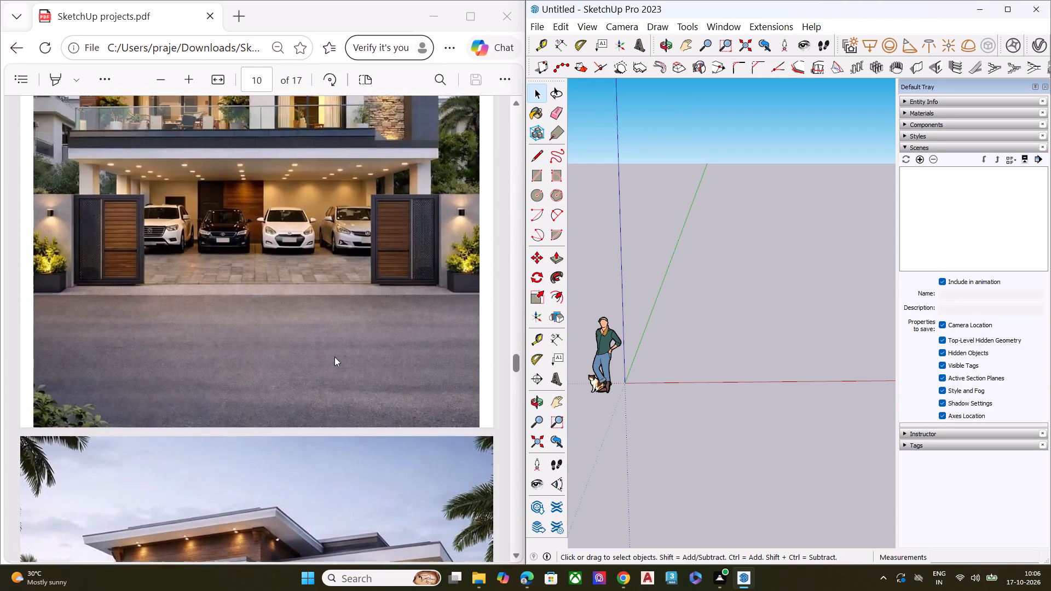
scroll(334, 357, "up", 15)
scroll(333, 358, "down", 2)
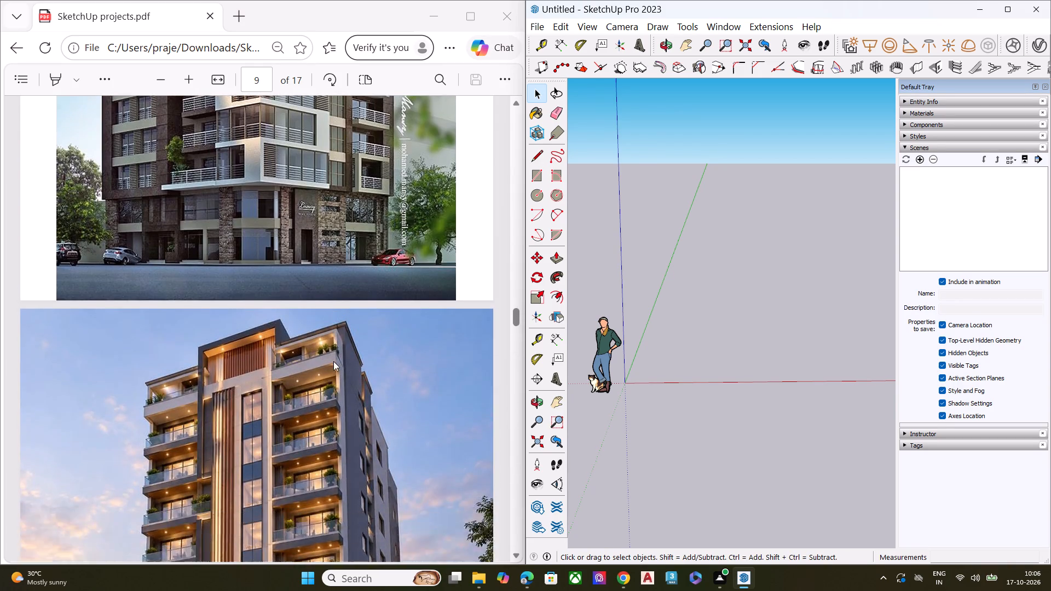
scroll(333, 361, "down", 4)
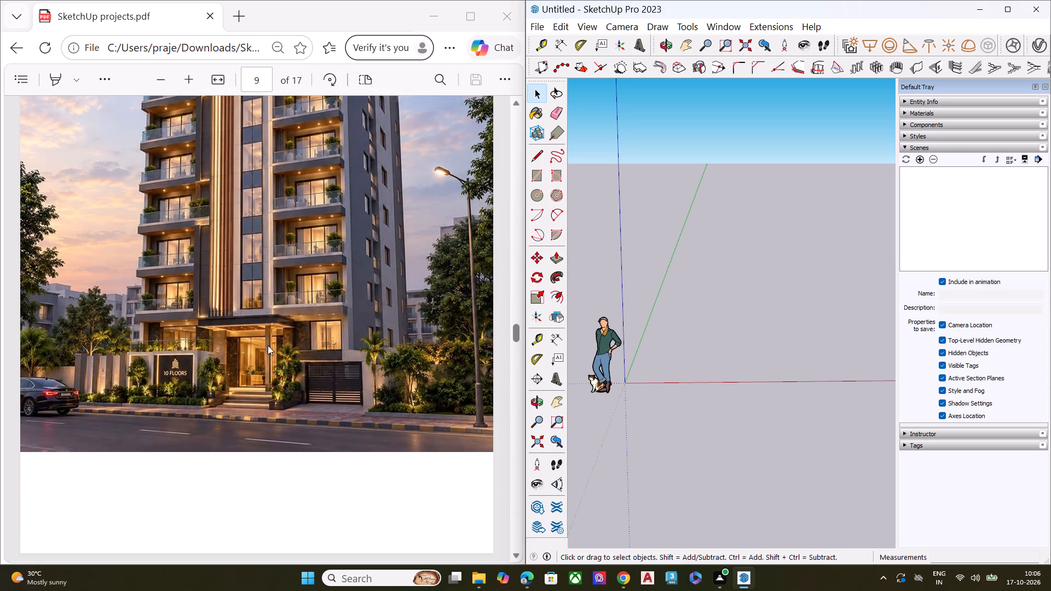
scroll(298, 339, "up", 5)
scroll(299, 339, "down", 2)
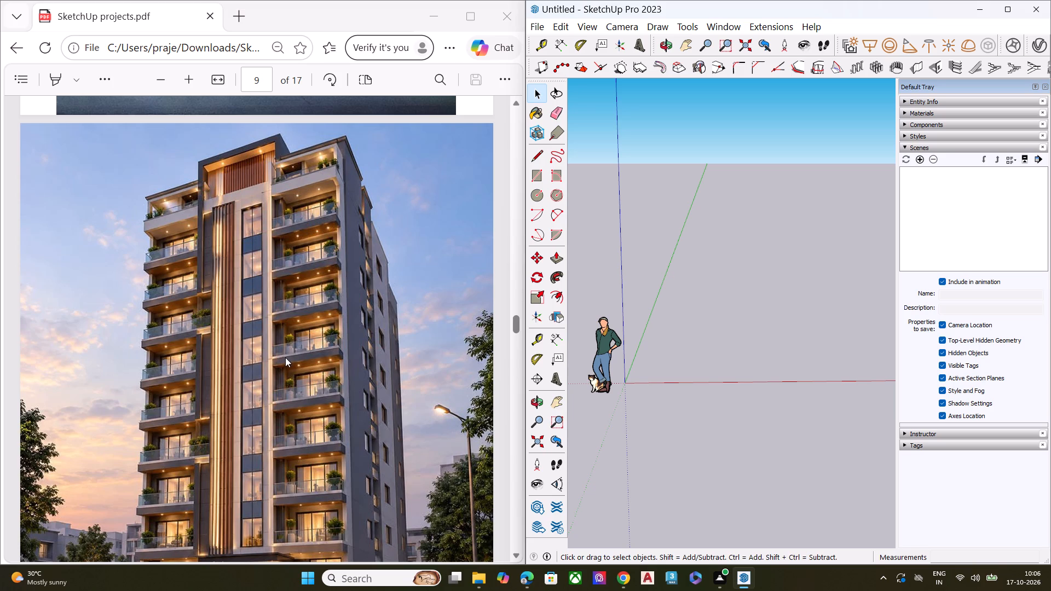
scroll(286, 352, "down", 1)
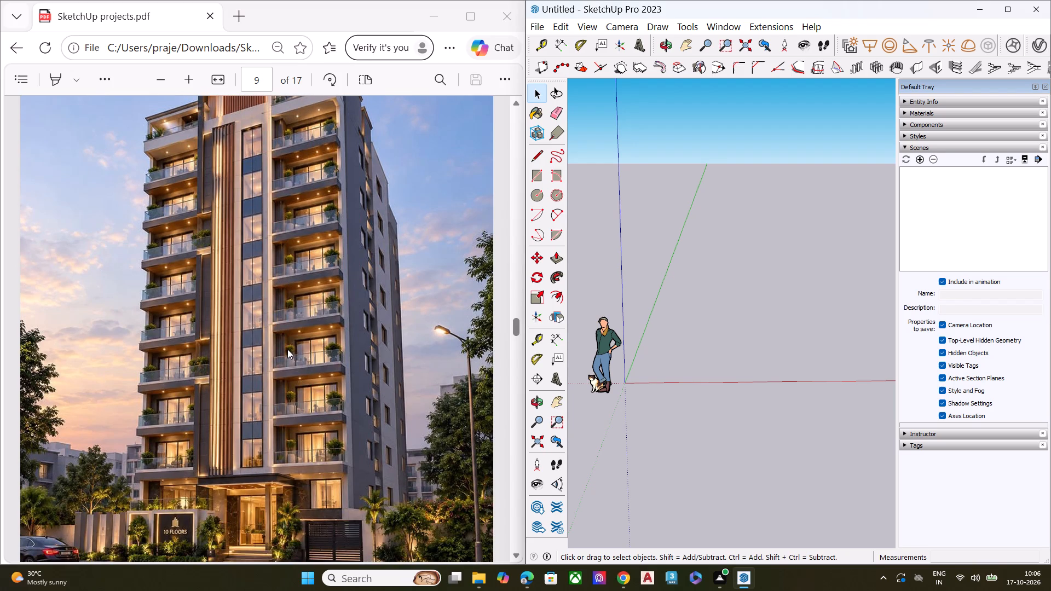
Draw a square footprint of about 65' by 65' on the ground plane, starting at the origin.
key("r")
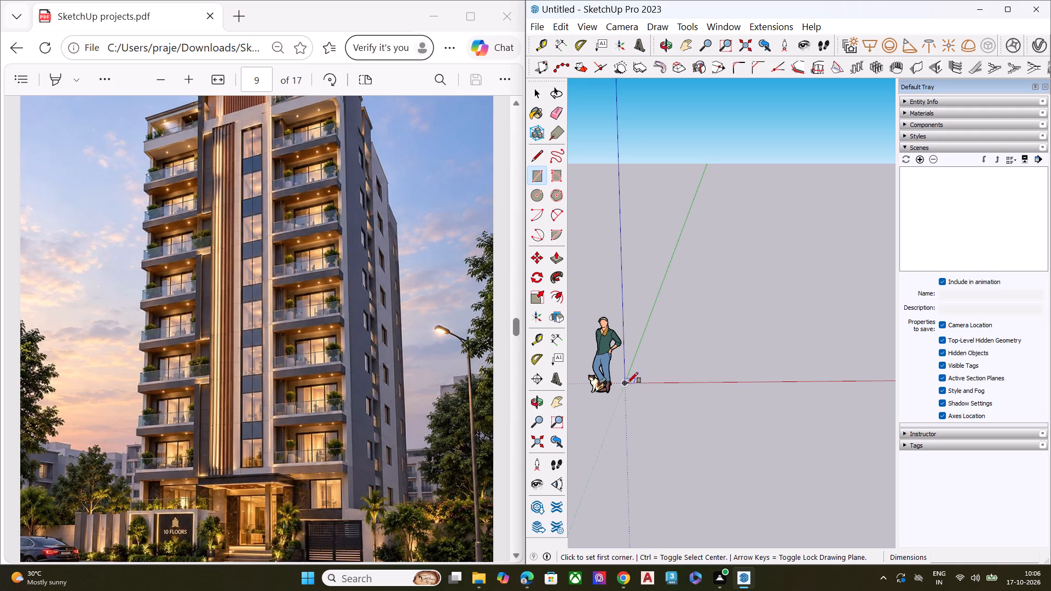
left_click(626, 384)
scroll(688, 357, "down", 11)
scroll(668, 374, "up", 2)
scroll(667, 374, "down", 5)
scroll(798, 319, "up", 1)
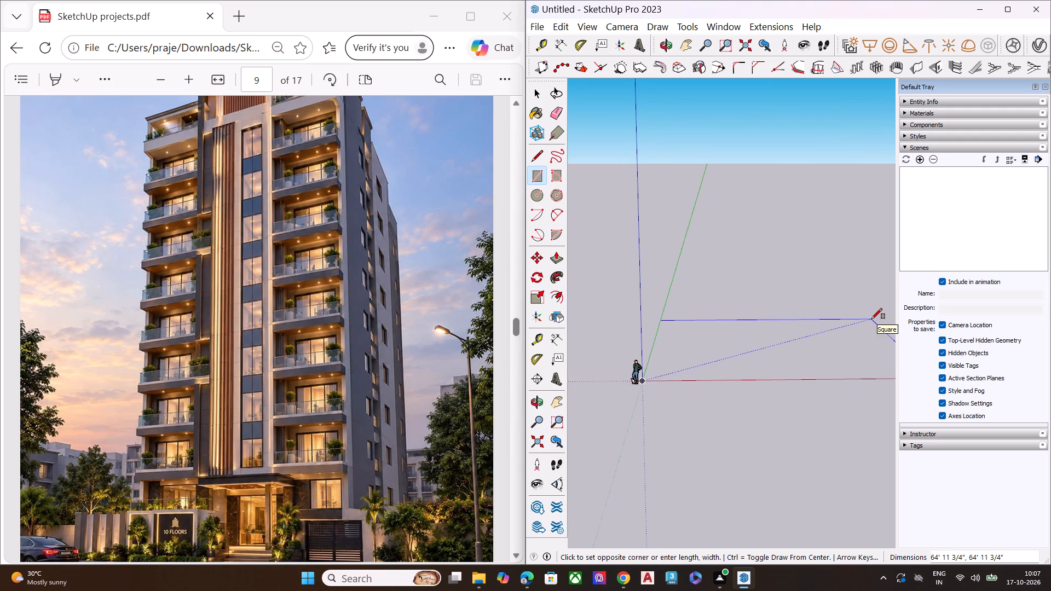
left_click(871, 319)
Push/Pull the square footprint up about 125' to form the tower's main block.
scroll(571, 368, "down", 3)
scroll(563, 375, "up", 1)
scroll(562, 375, "down", 4)
middle_click_drag(723, 420, 648, 412)
scroll(797, 370, "up", 2)
scroll(795, 368, "down", 1)
scroll(795, 368, "up", 3)
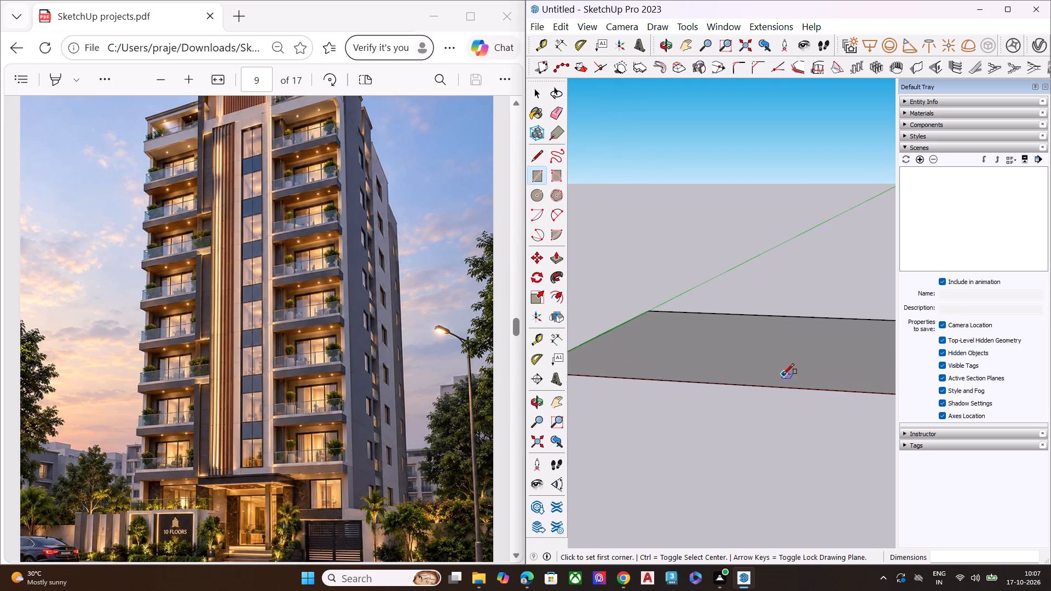
key("space")
key("p")
left_click(779, 377)
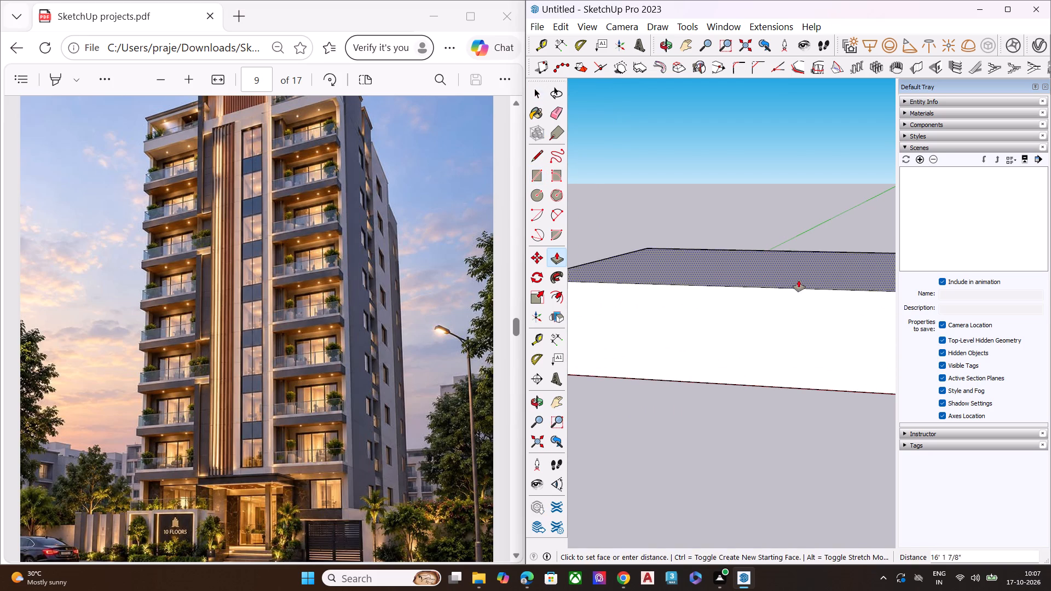
scroll(794, 298, "down", 1)
scroll(794, 300, "up", 1)
scroll(794, 301, "down", 2)
scroll(795, 302, "up", 1)
scroll(795, 302, "down", 1)
scroll(795, 304, "up", 1)
scroll(795, 304, "down", 5)
scroll(811, 145, "down", 6)
scroll(807, 157, "up", 1)
scroll(806, 161, "down", 5)
scroll(784, 246, "down", 2)
left_click(801, 91)
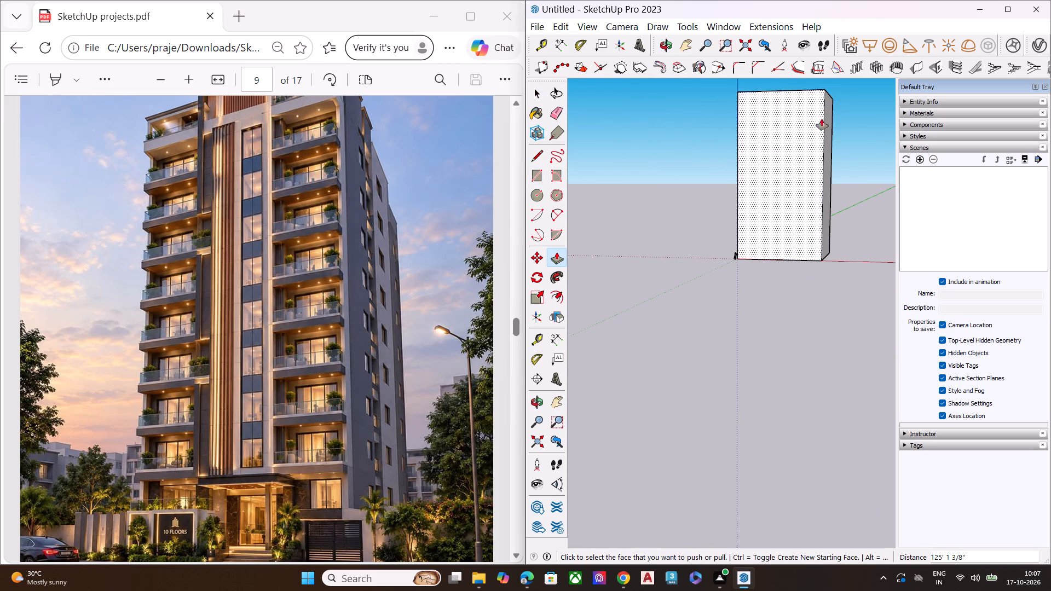
Push/Pull the block's side face outward along the red axis to widen the tower's front.
scroll(818, 115, "up", 1)
scroll(746, 315, "down", 6)
scroll(789, 192, "up", 9)
scroll(788, 192, "down", 1)
scroll(788, 192, "up", 2)
middle_click_drag(748, 287, 761, 224)
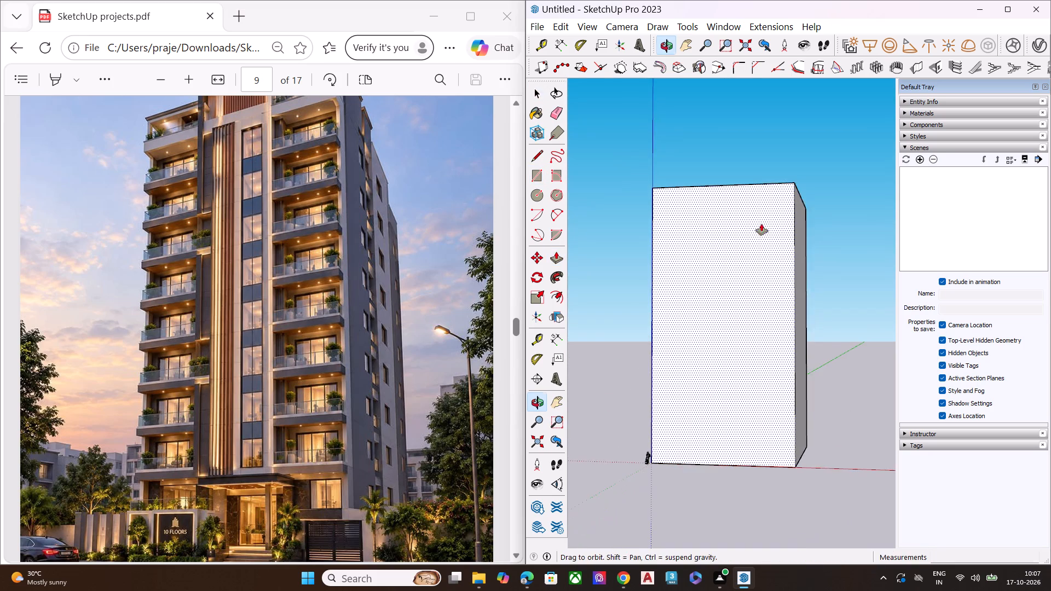
scroll(742, 266, "up", 2)
scroll(737, 277, "down", 1)
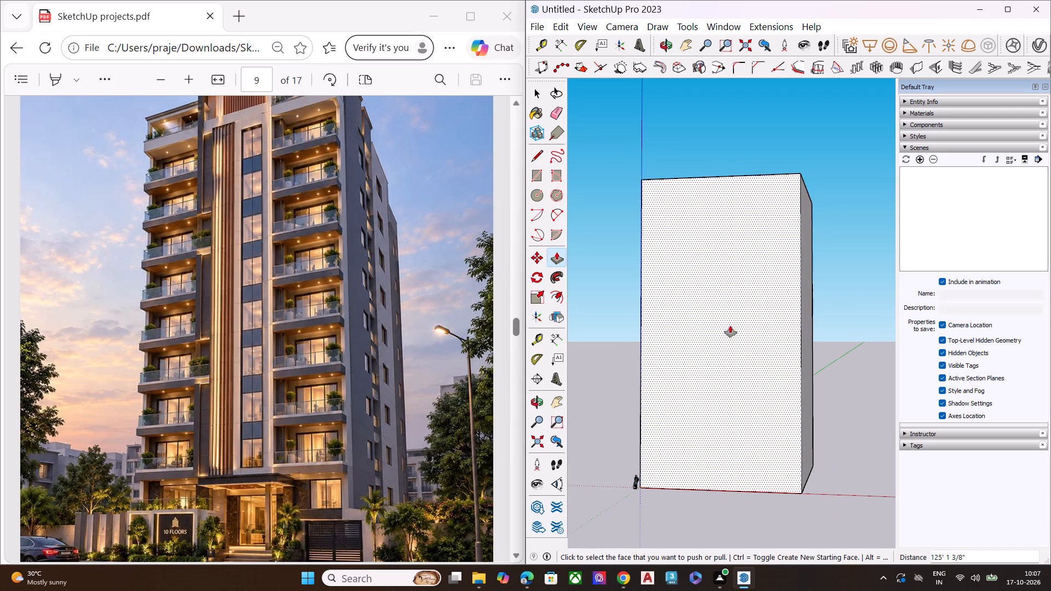
middle_click_drag(772, 349, 679, 369)
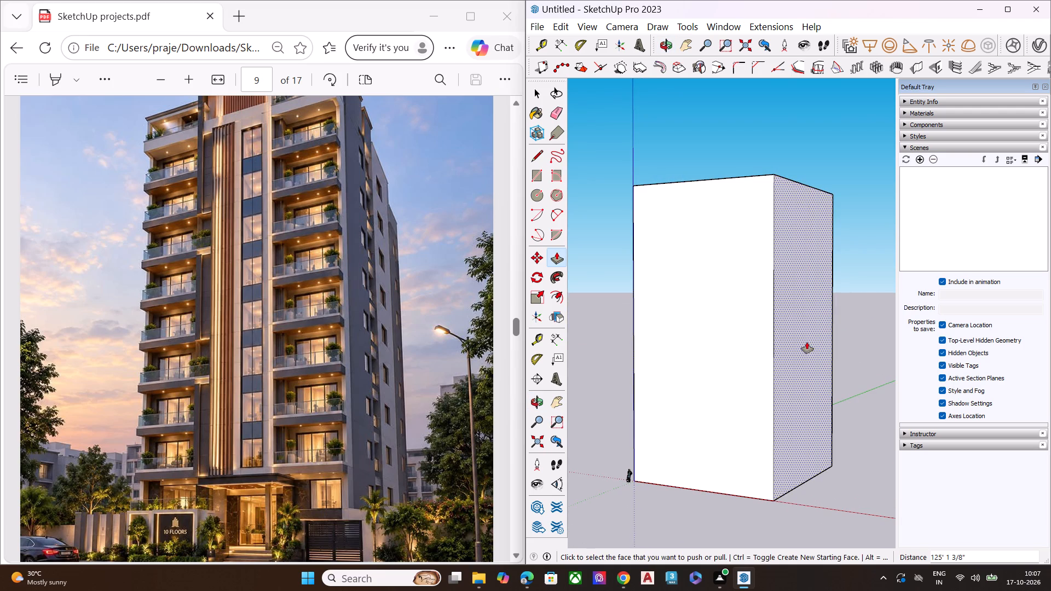
left_click(807, 342)
left_click(844, 366)
key("space")
middle_click_drag(777, 385, 805, 369)
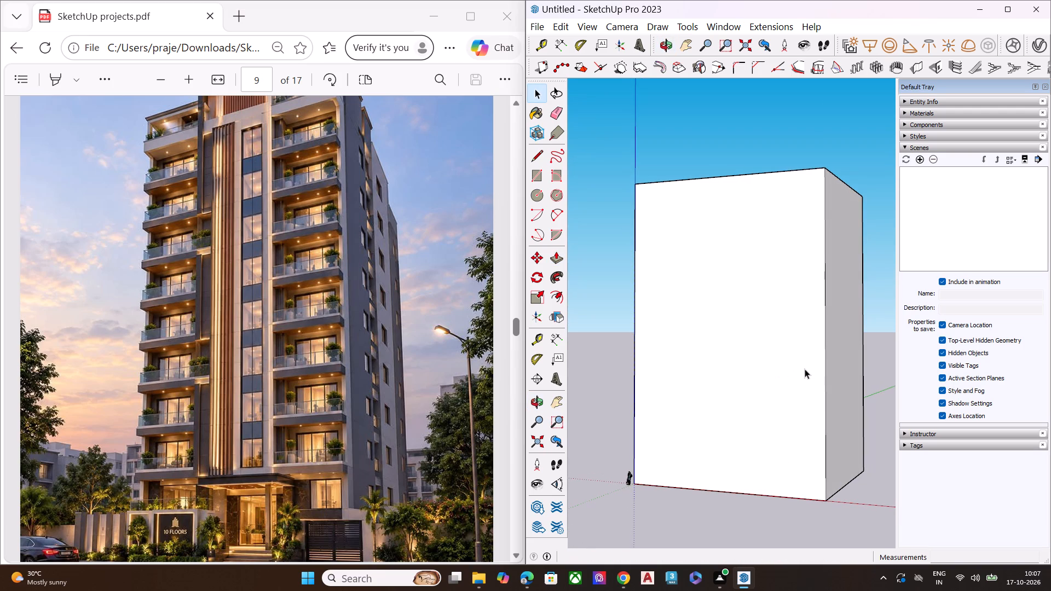
key("space")
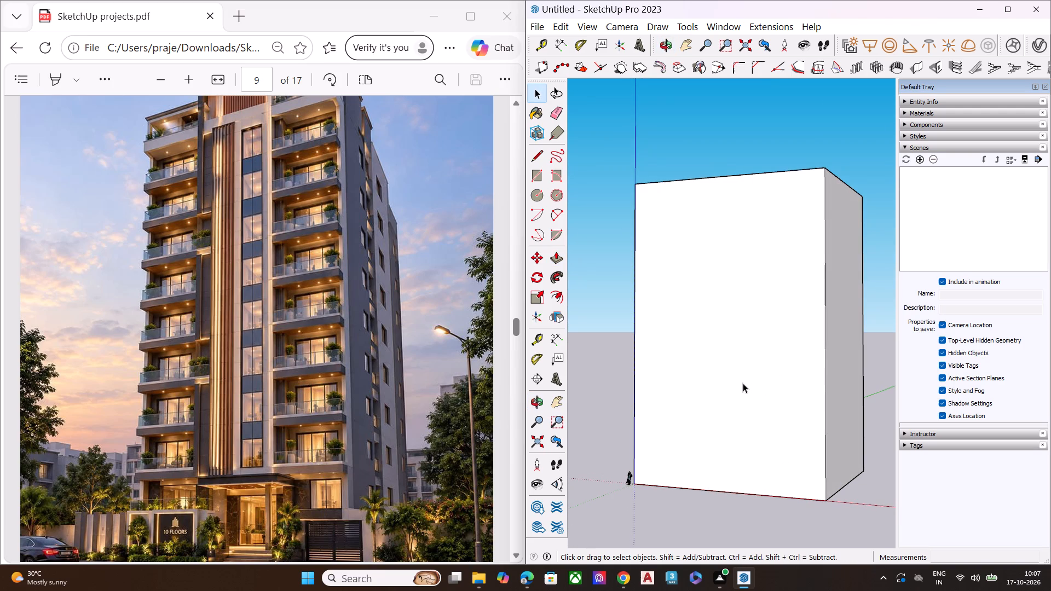
Draw two vertical lines from the top edge to the bottom edge of the front face, dividing it into three bays.
key("l")
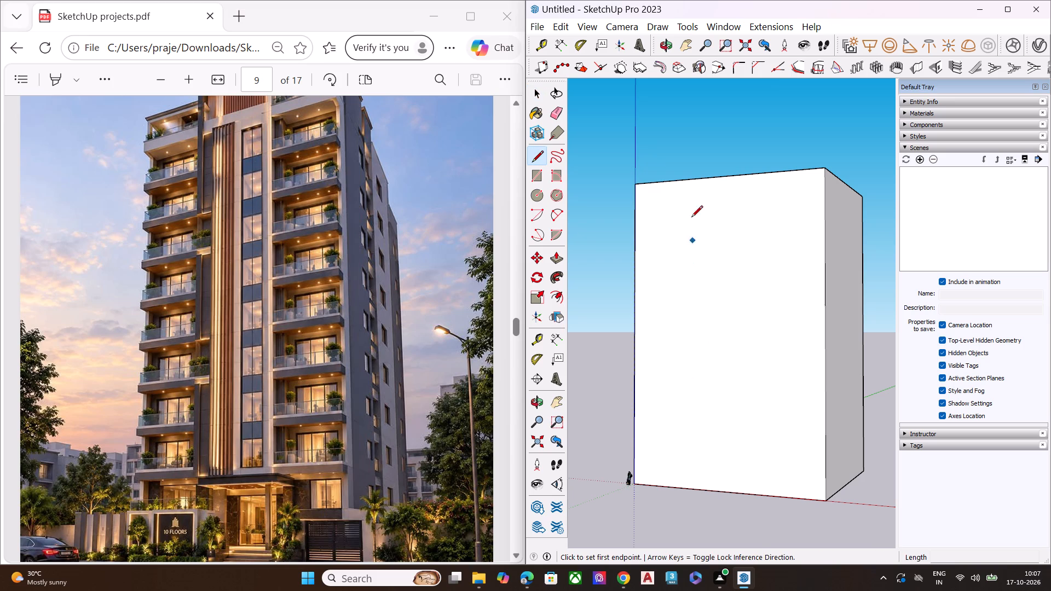
left_click(707, 179)
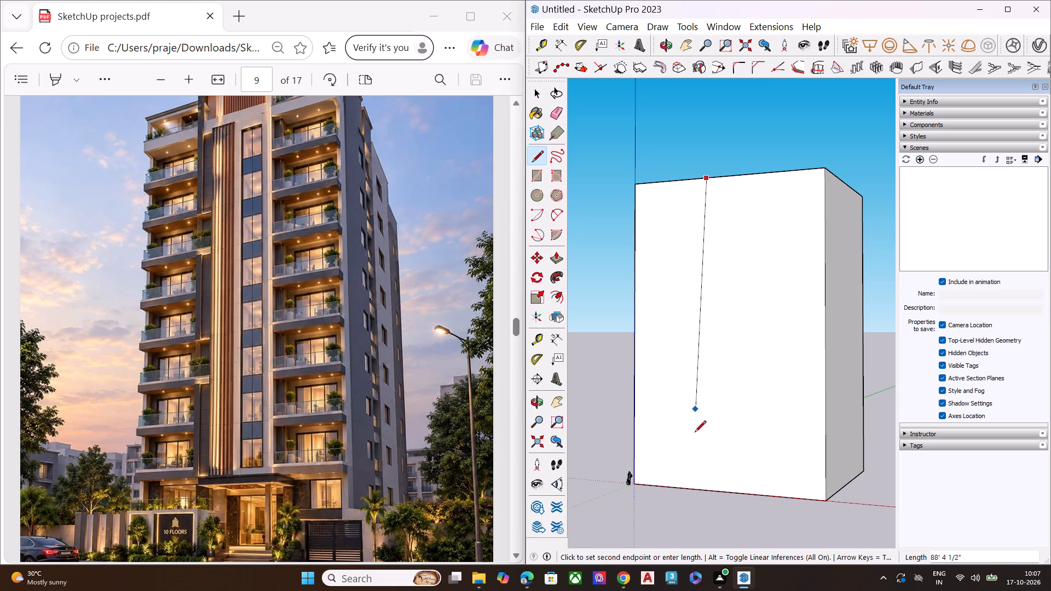
left_click(704, 489)
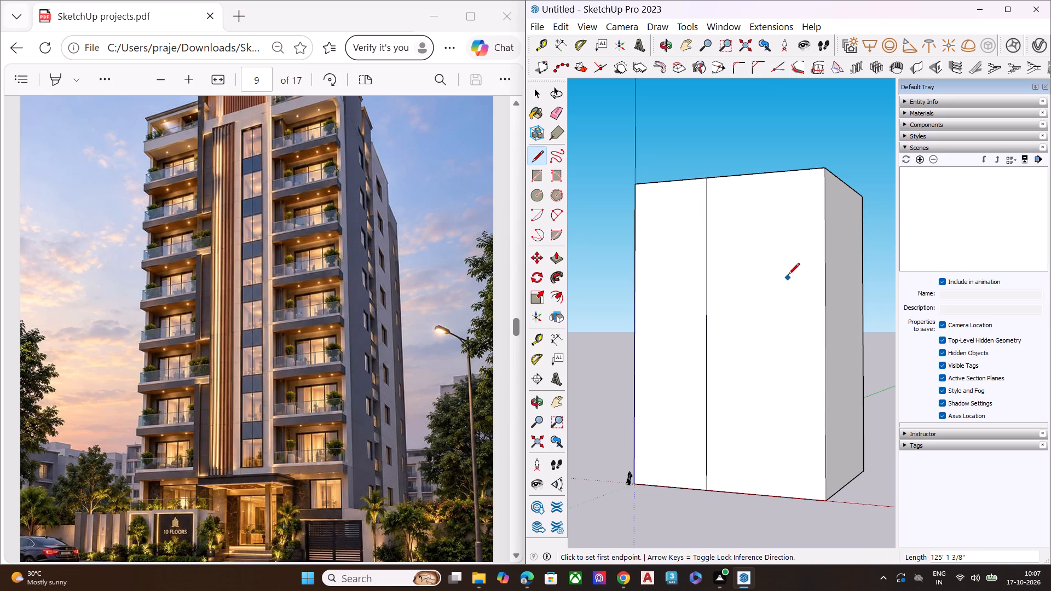
left_click(761, 174)
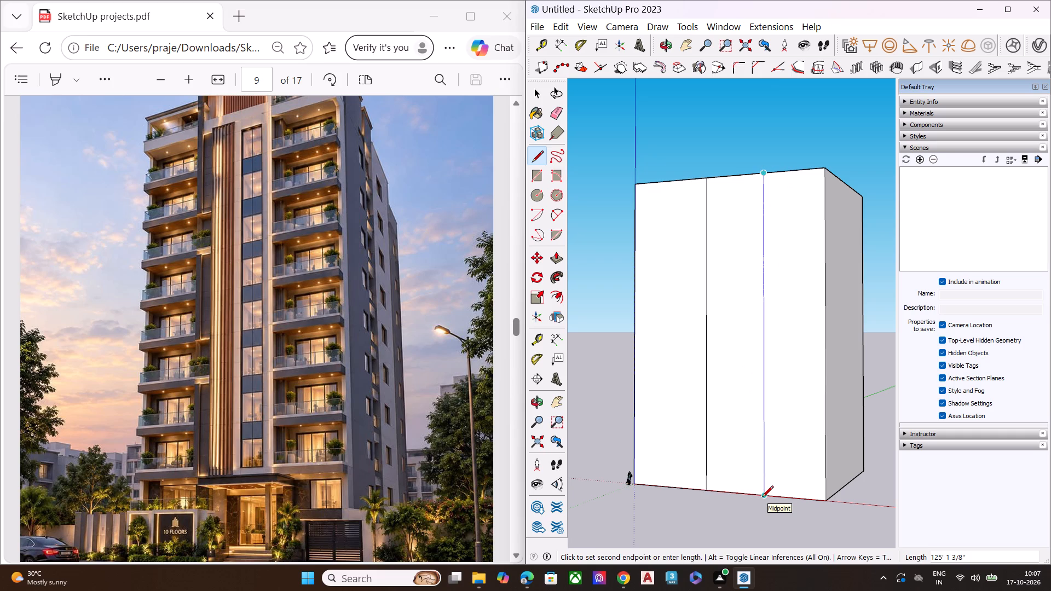
left_click(763, 496)
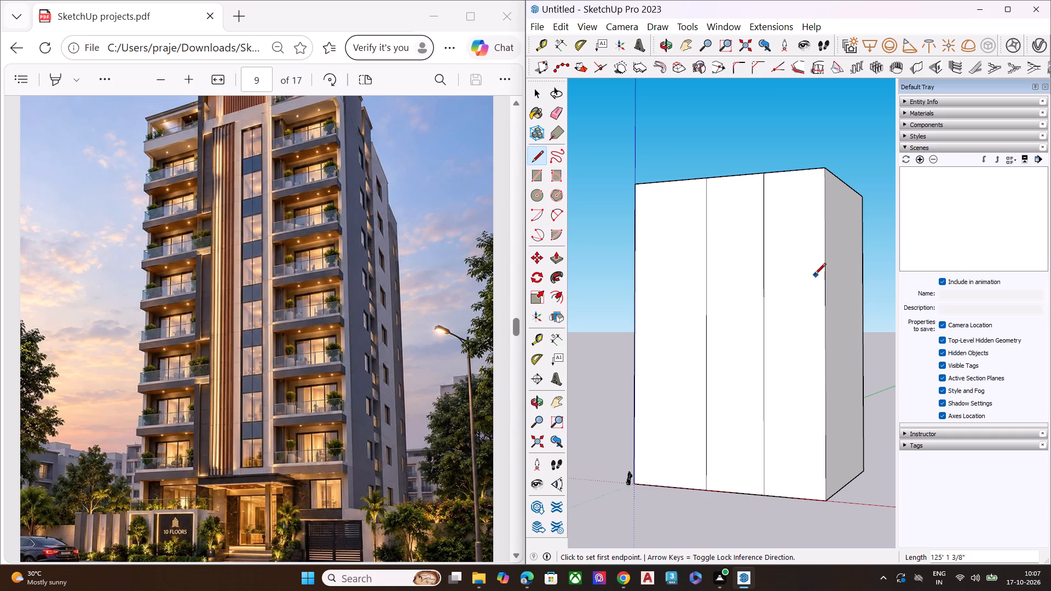
Push/Pull the block's side face outward along the red axis to widen the outer bay beside it.
key("space")
left_click(840, 299)
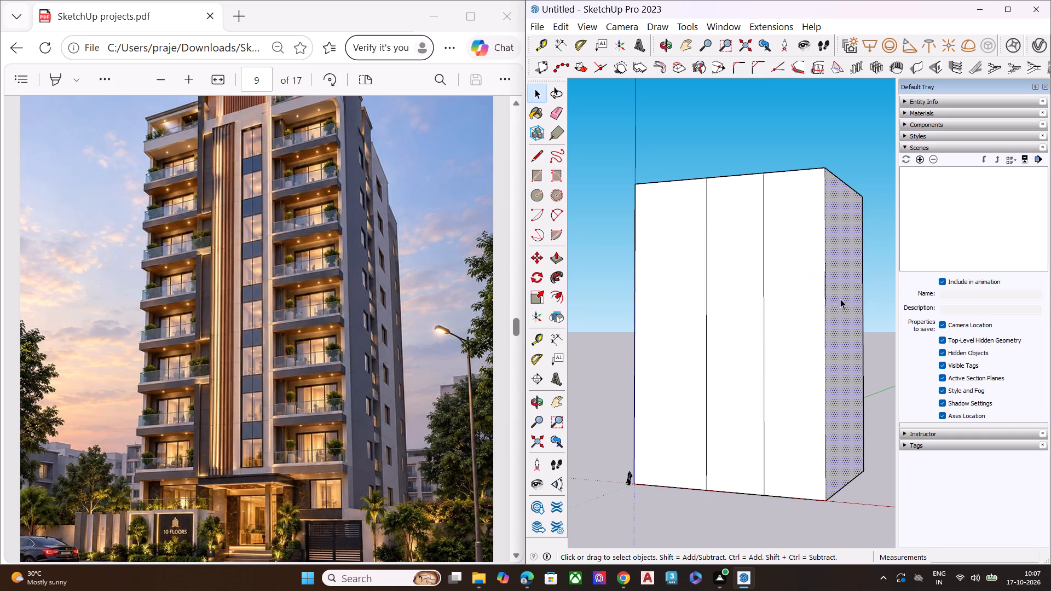
key("p")
left_click(840, 299)
left_click(856, 299)
key("space")
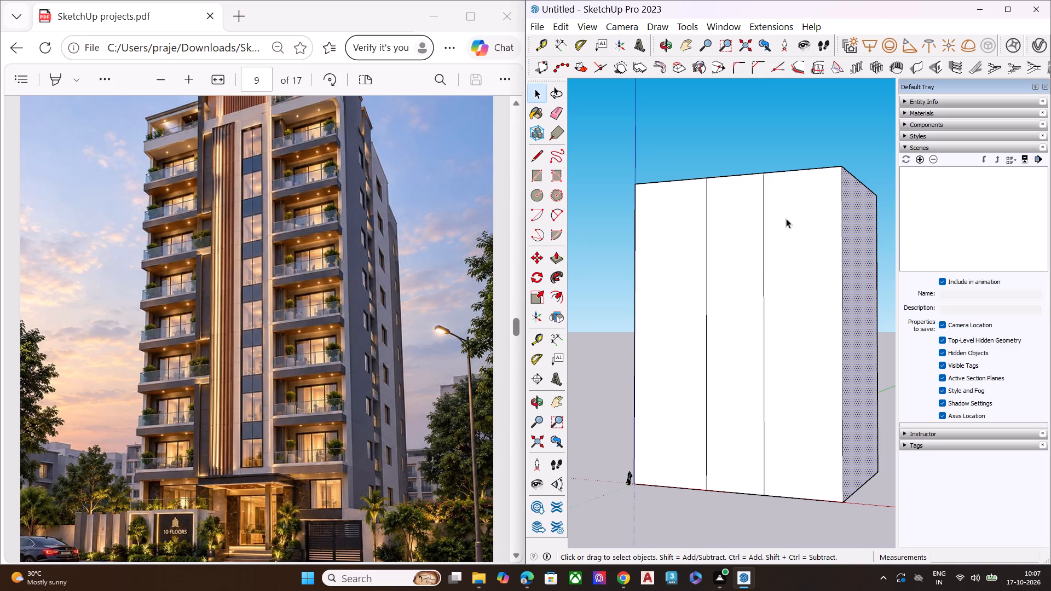
Scale the whole block along the red axis by a factor of about 1.83.
middle_click_drag(747, 220, 839, 234)
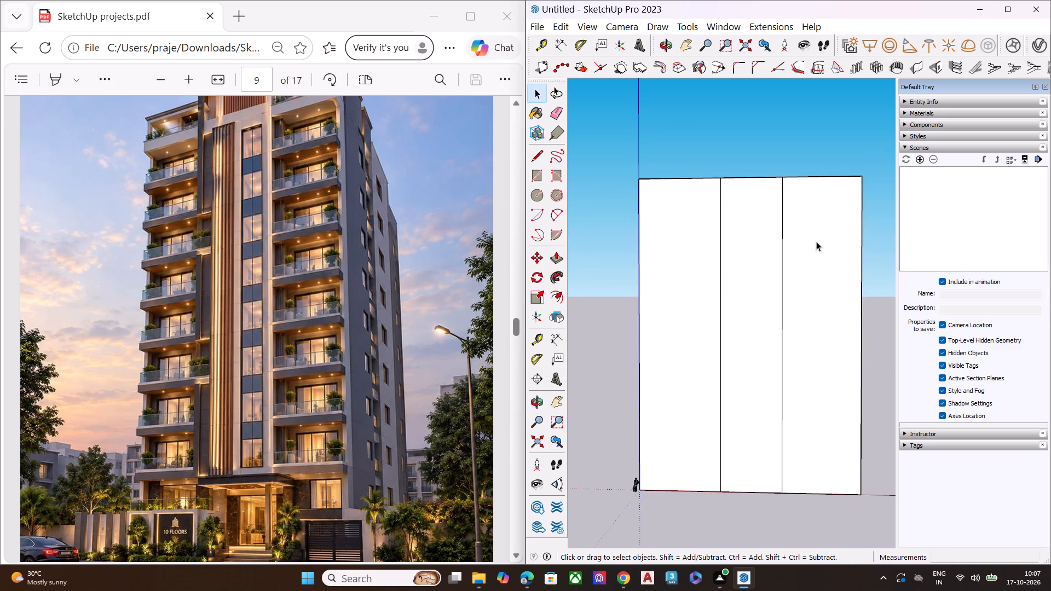
scroll(798, 255, "up", 3)
scroll(725, 283, "down", 1)
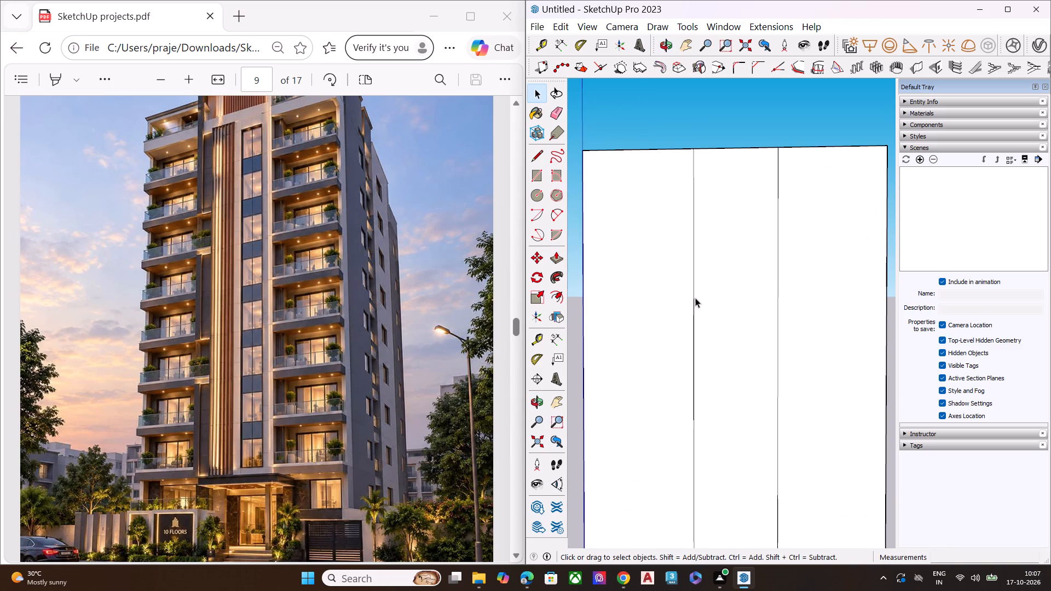
scroll(132, 299, "up", 2)
scroll(189, 294, "down", 2)
scroll(190, 294, "up", 1)
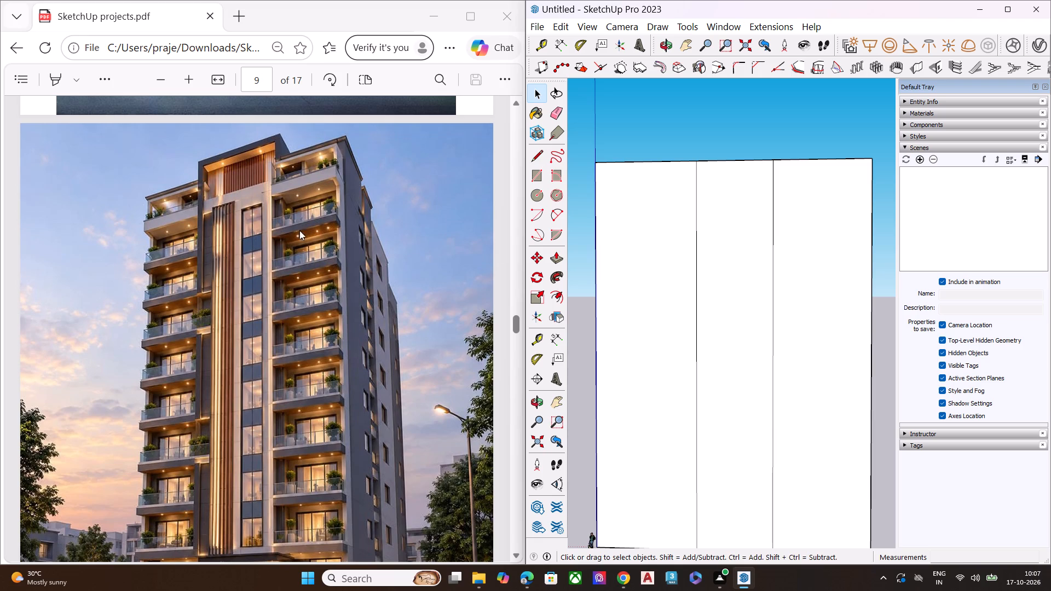
middle_click_drag(726, 193, 649, 234)
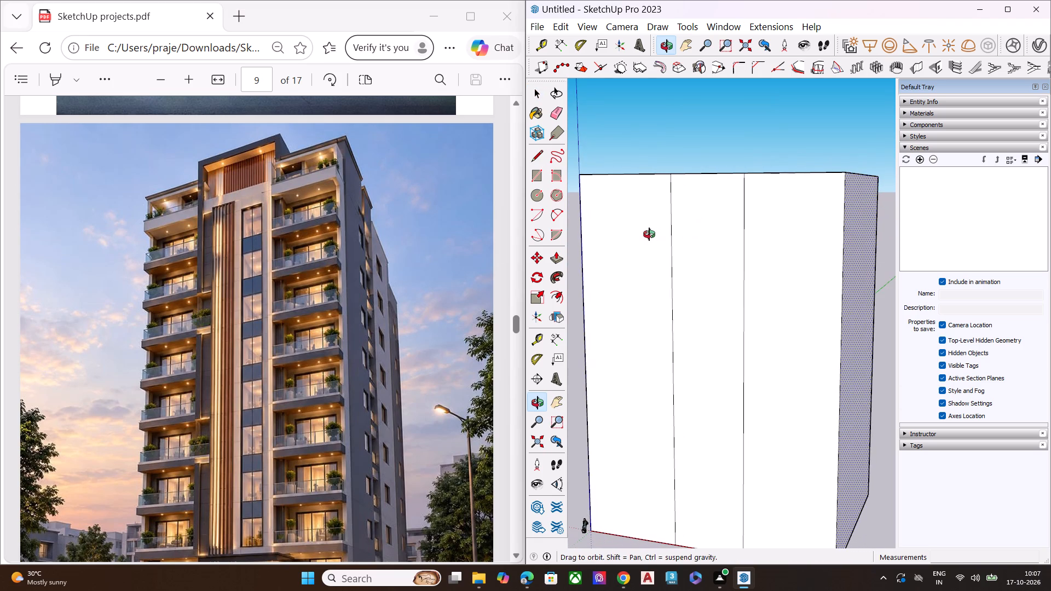
middle_click_drag(649, 234, 649, 234)
scroll(675, 232, "down", 7)
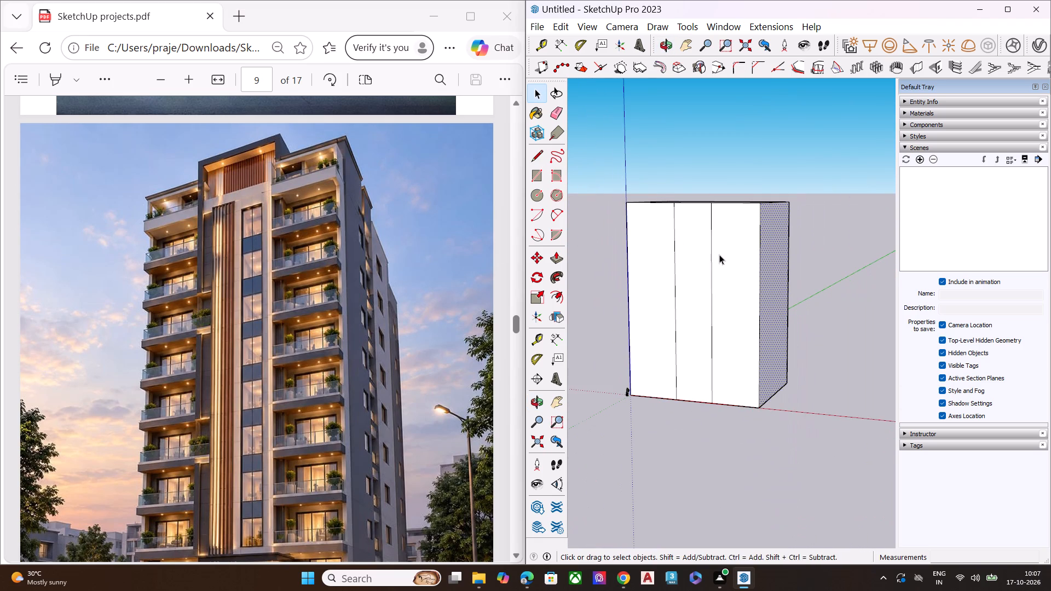
triple_click(717, 256)
key("s")
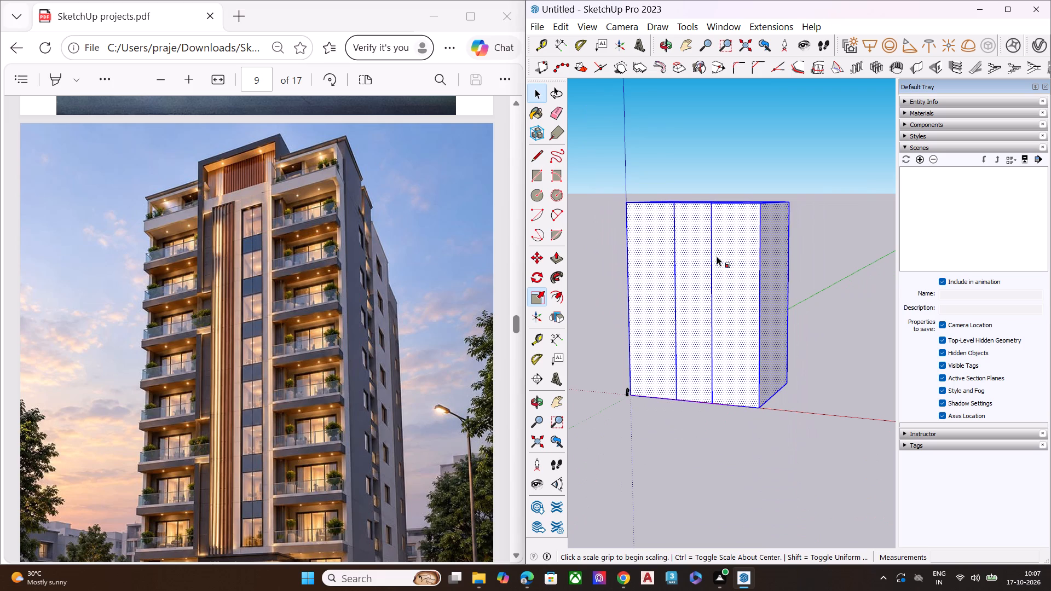
left_click(782, 299)
left_click(776, 303)
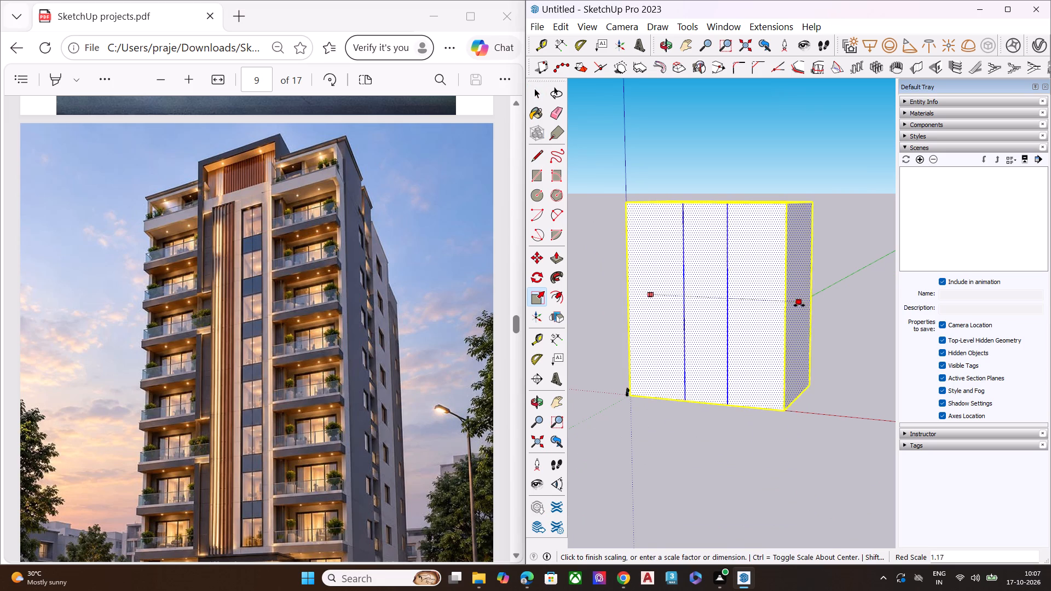
left_click(888, 342)
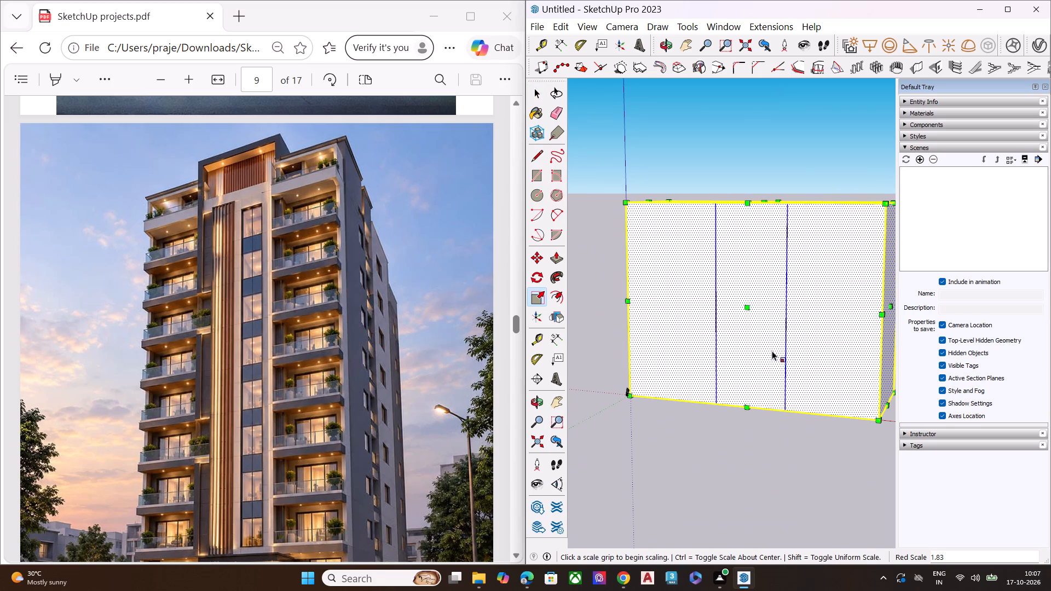
scroll(685, 366, "down", 1)
scroll(684, 367, "up", 1)
scroll(683, 367, "down", 3)
scroll(682, 368, "up", 1)
scroll(682, 368, "down", 2)
middle_click_drag(729, 331, 738, 290)
key("space")
left_click(750, 441)
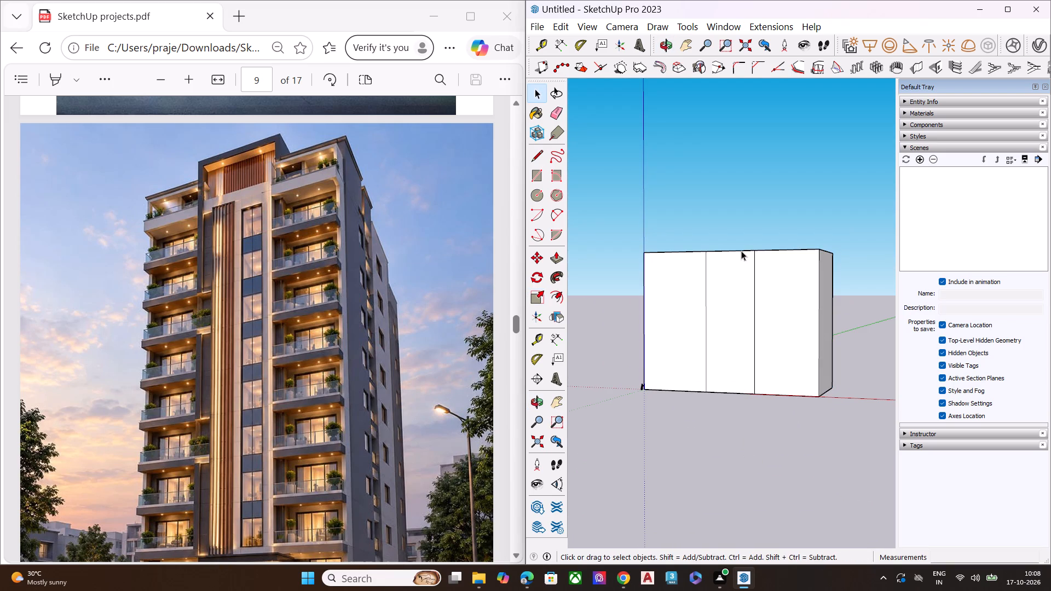
Push/Pull the block's top face up about 114' 7" to make the tower taller.
scroll(740, 252, "up", 1)
middle_click_drag(740, 252, 718, 418)
left_click(763, 263)
key("p")
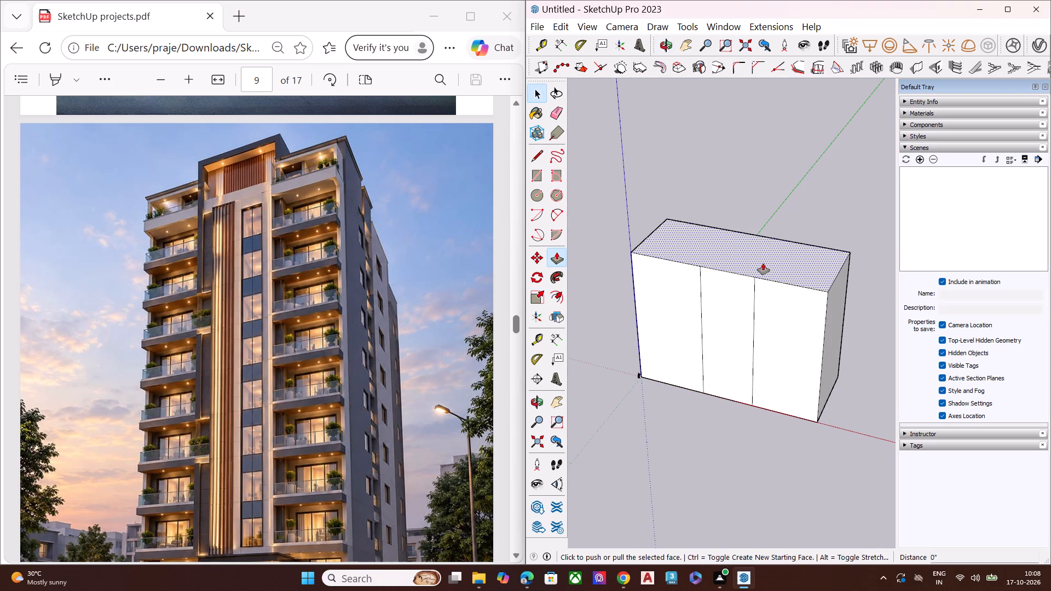
left_click(763, 263)
left_click(761, 118)
middle_click_drag(759, 198, 768, 115)
scroll(767, 128, "down", 1)
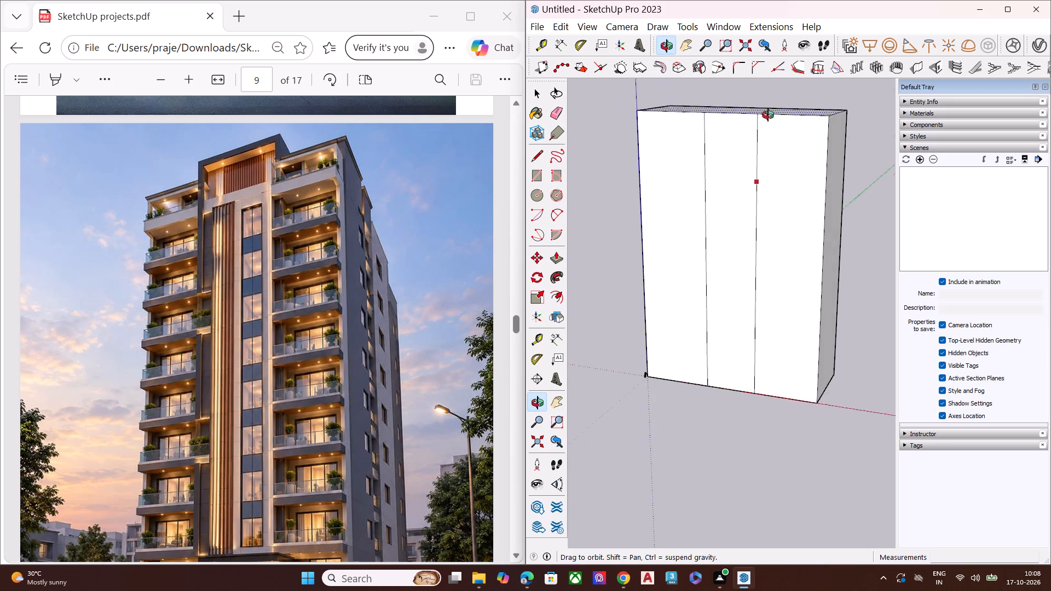
middle_click_drag(768, 115, 784, 73)
scroll(784, 73, "up", 1)
scroll(721, 178, "down", 2)
scroll(721, 178, "up", 3)
scroll(700, 218, "down", 3)
scroll(697, 247, "up", 1)
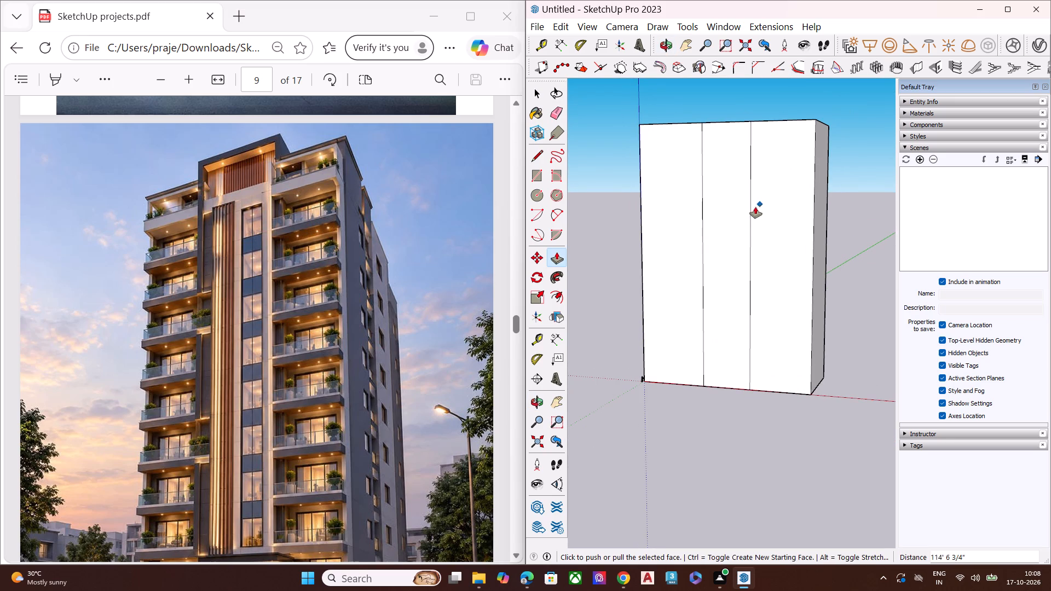
middle_click_drag(738, 215, 784, 208)
scroll(753, 144, "up", 5)
scroll(705, 199, "down", 6)
key("space")
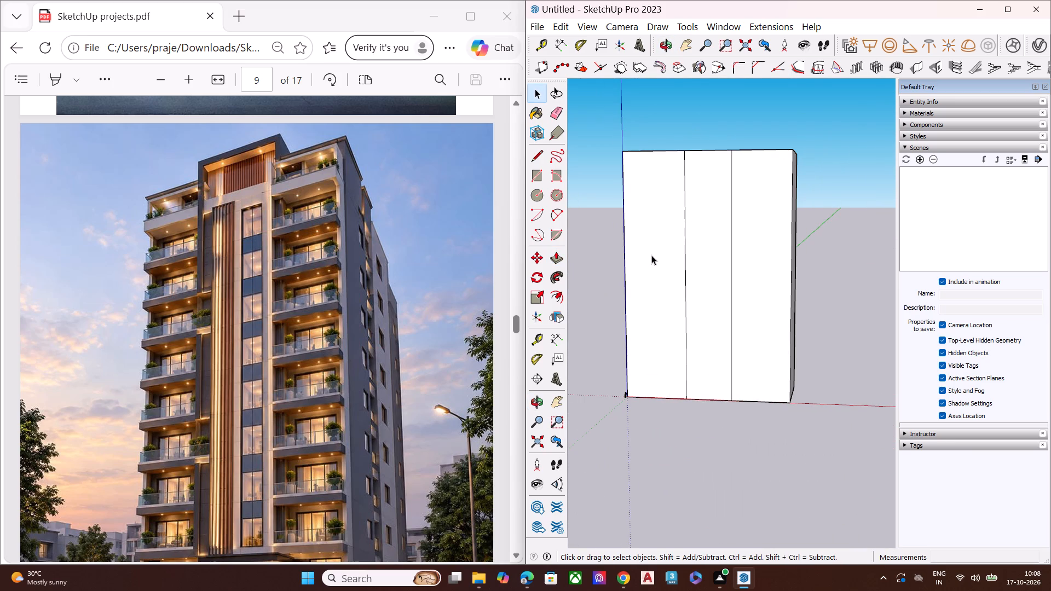
Widen the front face's middle bay by scaling it about 1.14 past one vertical edge and about 1.04 past the other.
scroll(721, 194, "up", 4)
double_click(719, 200)
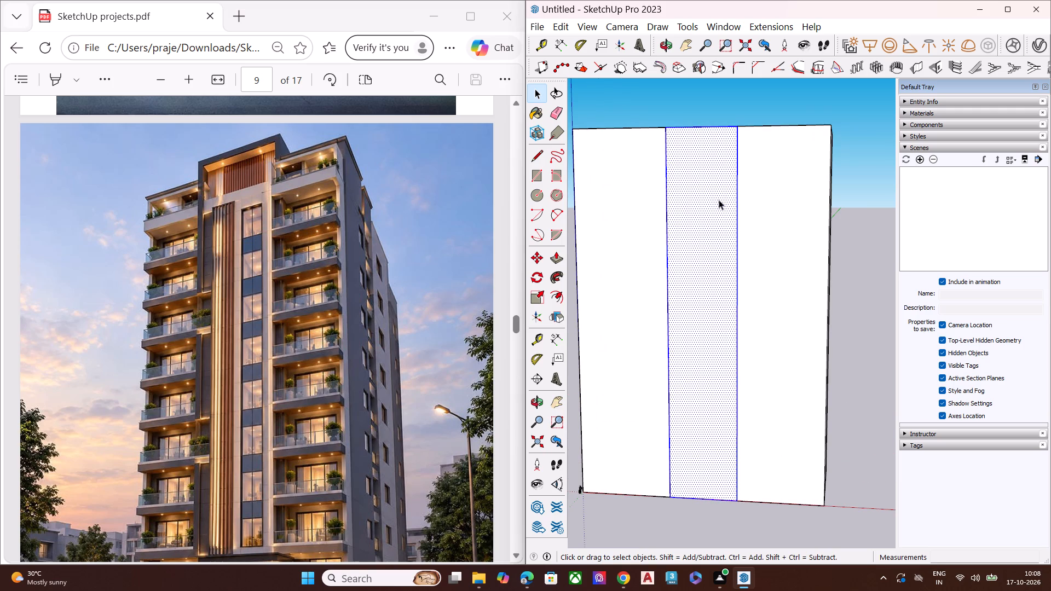
key("s")
left_click(740, 318)
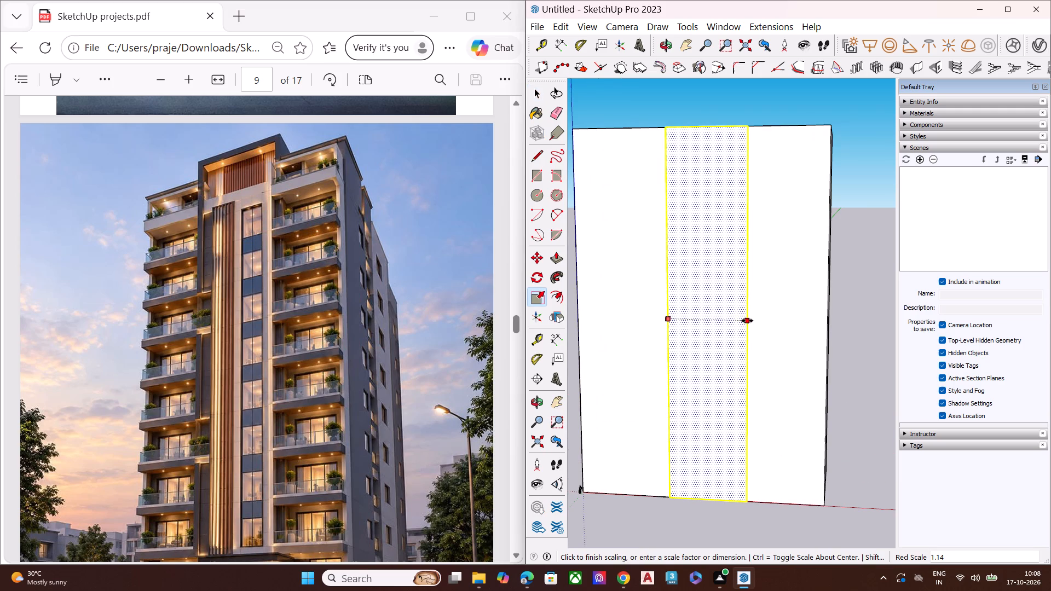
left_click(747, 321)
left_click(670, 317)
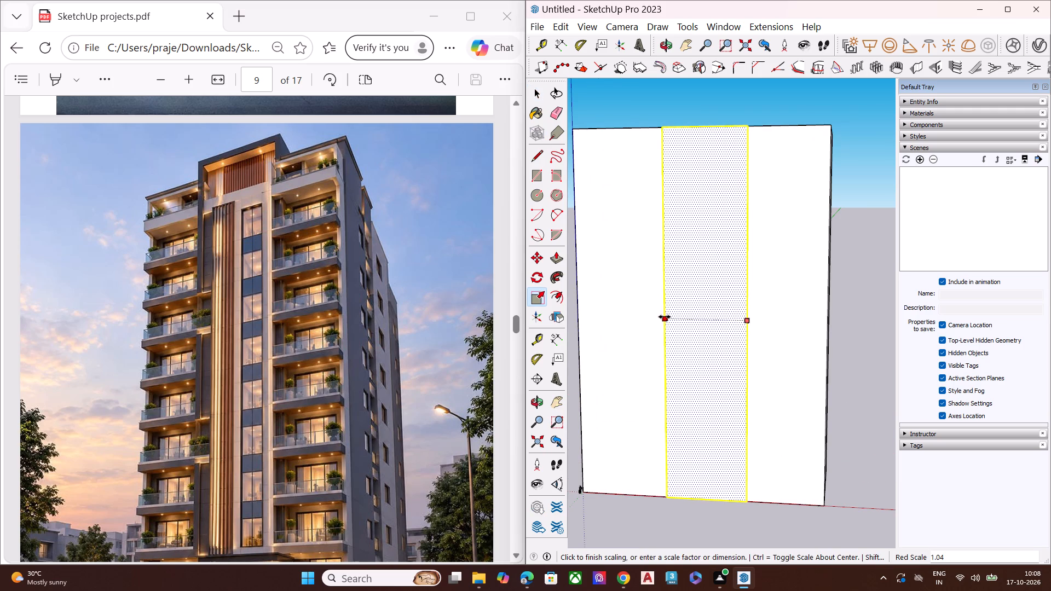
left_click(665, 317)
key("space")
left_click(858, 300)
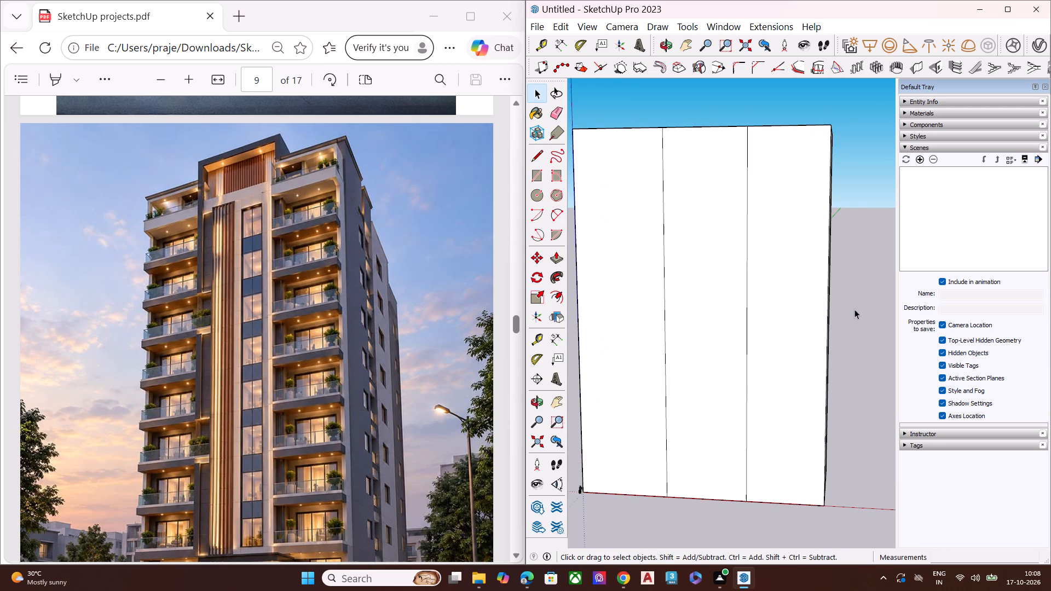
Push/Pull the tower's side face outward about 12' 3" along the red axis.
middle_click_drag(854, 309, 721, 306)
left_click(831, 283)
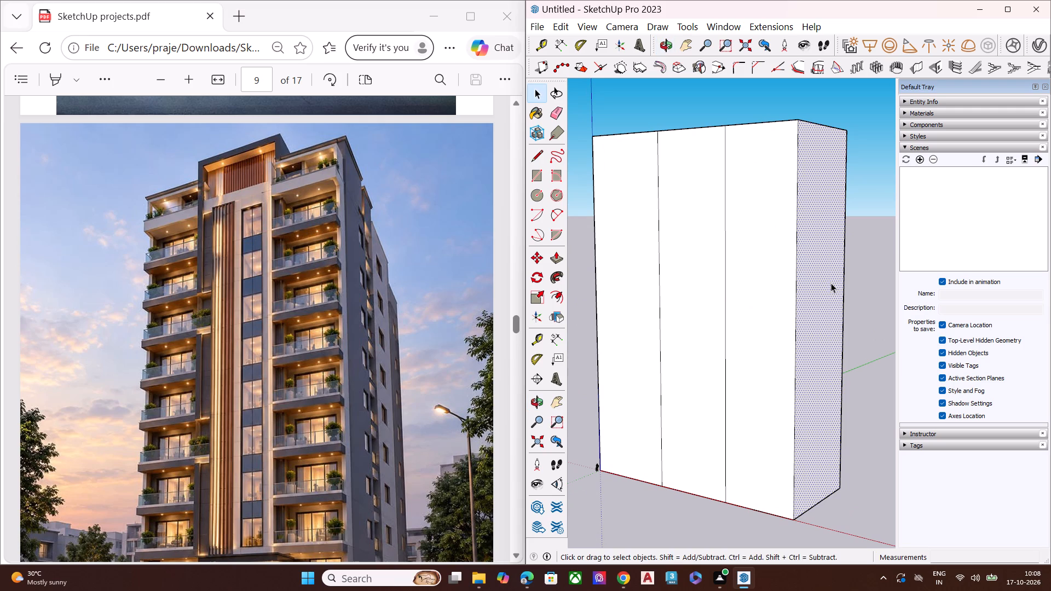
key("p")
left_click(831, 283)
left_click(848, 285)
key("space")
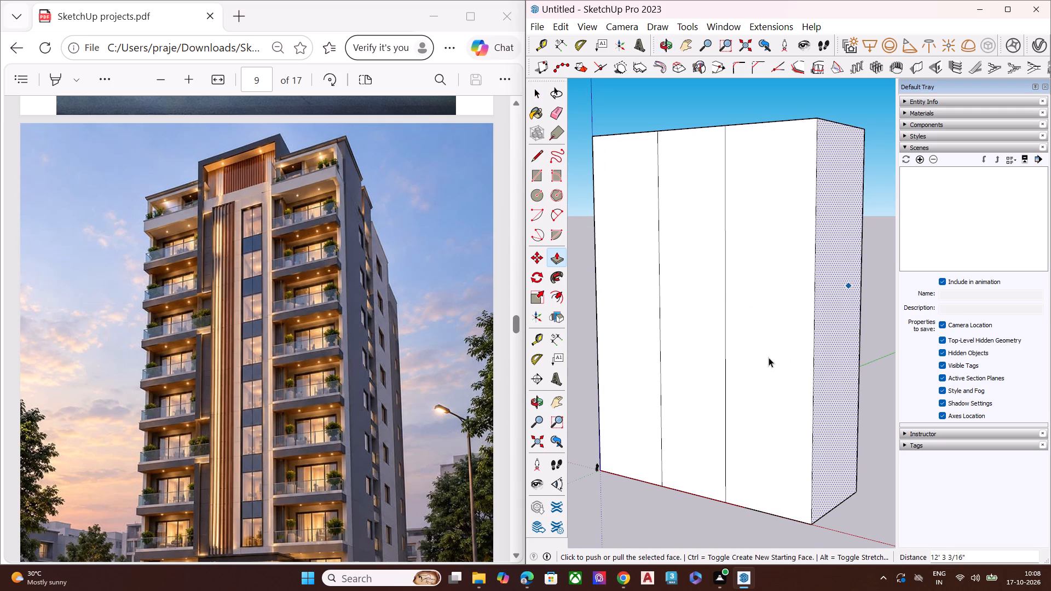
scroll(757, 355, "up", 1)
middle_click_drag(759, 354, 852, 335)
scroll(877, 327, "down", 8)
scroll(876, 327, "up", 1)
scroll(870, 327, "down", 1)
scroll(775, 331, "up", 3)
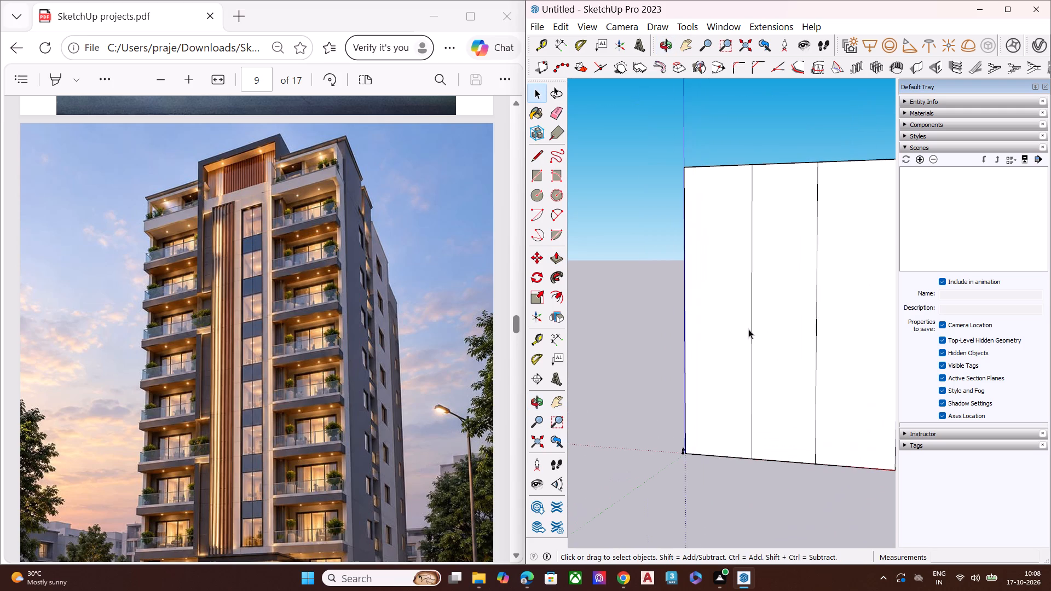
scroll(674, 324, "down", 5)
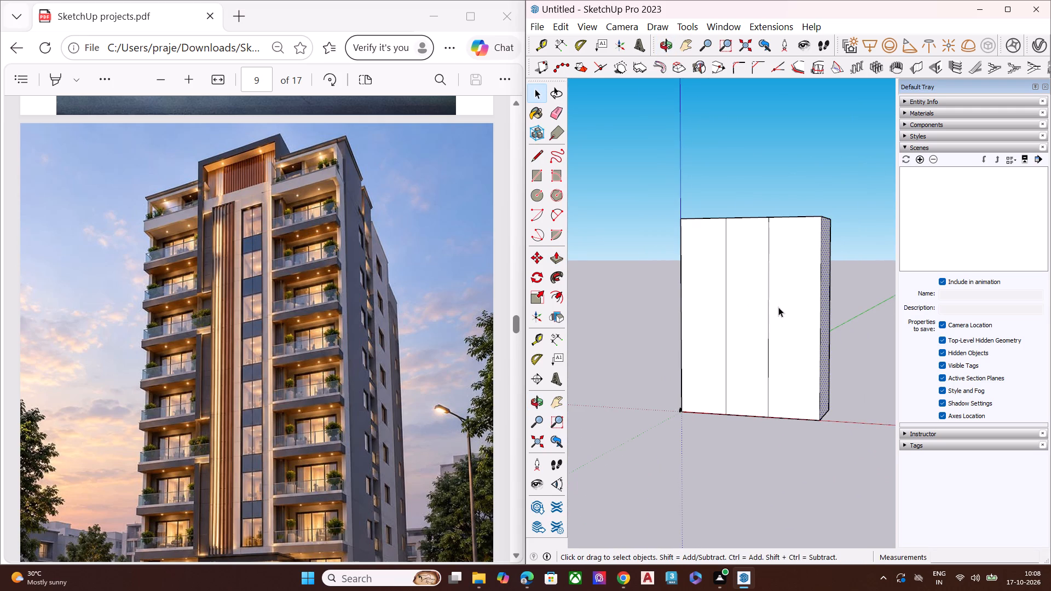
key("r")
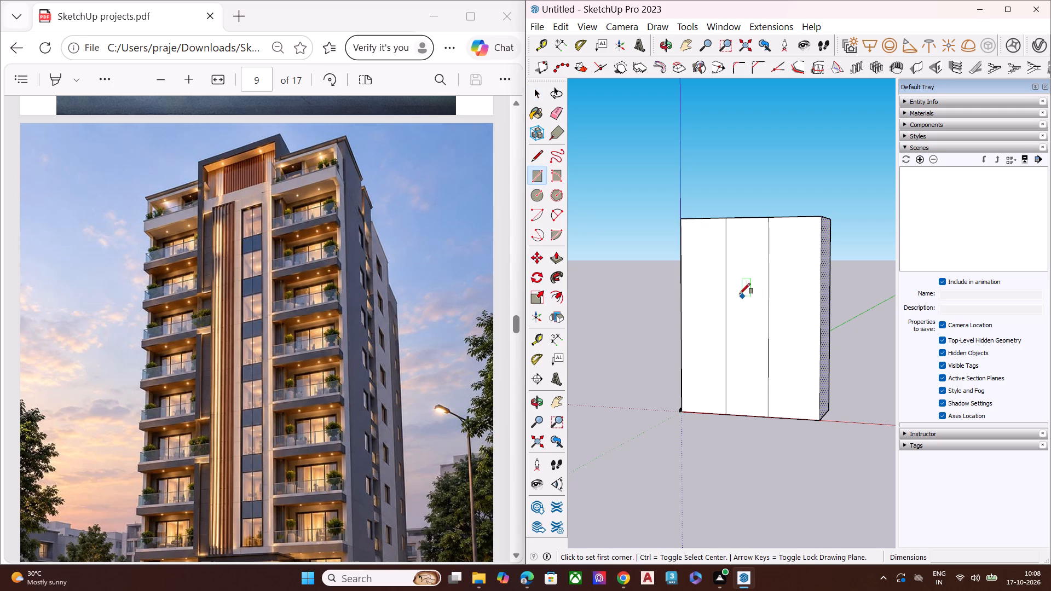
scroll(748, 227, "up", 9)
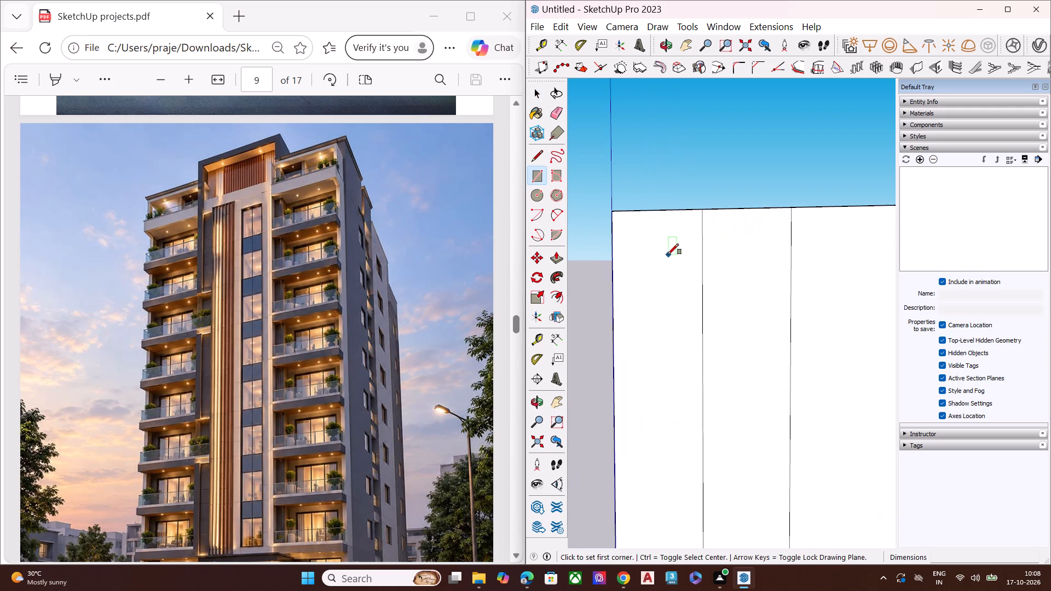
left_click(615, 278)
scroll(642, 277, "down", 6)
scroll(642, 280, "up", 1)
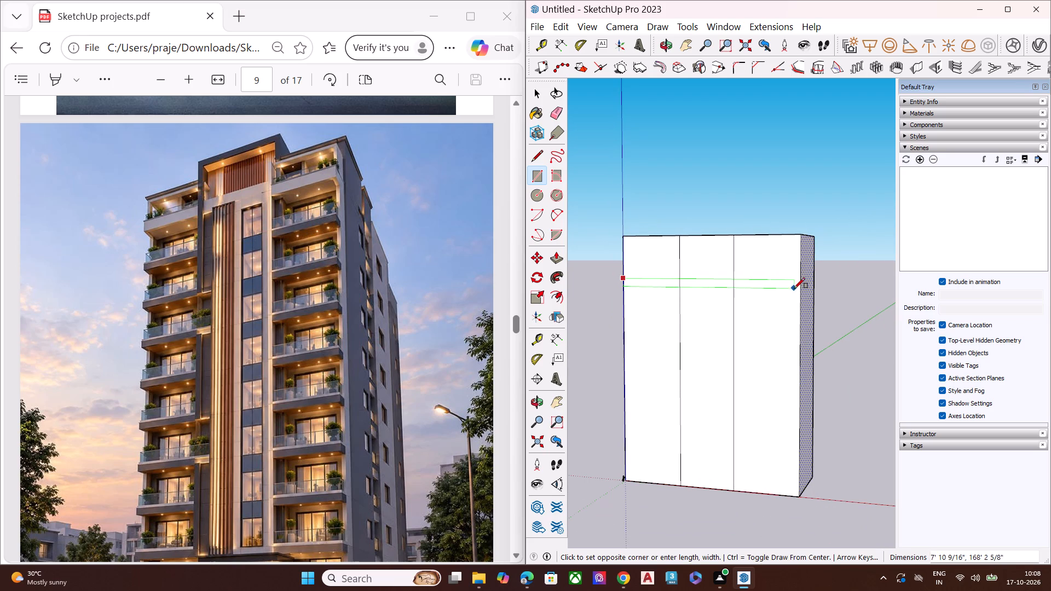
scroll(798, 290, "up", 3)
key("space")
Draw a horizontal line about 173' 11" long across all three bays near the top of the front face.
key("l")
scroll(787, 301, "down", 2)
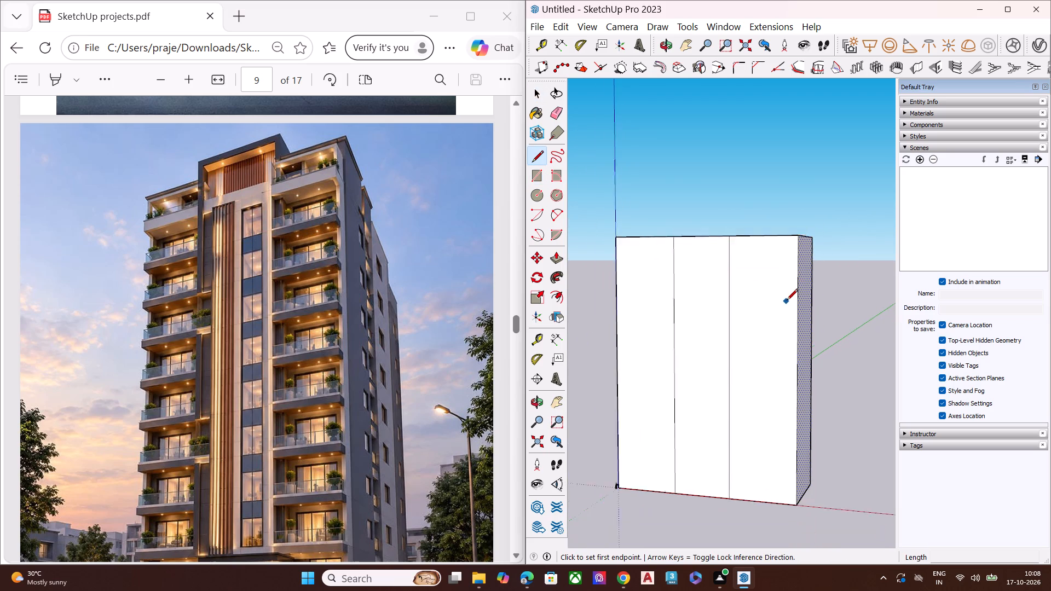
scroll(787, 301, "down", 2)
scroll(646, 271, "up", 2)
scroll(637, 270, "down", 1)
scroll(637, 270, "up", 2)
scroll(637, 270, "down", 1)
scroll(637, 270, "up", 2)
left_click(626, 280)
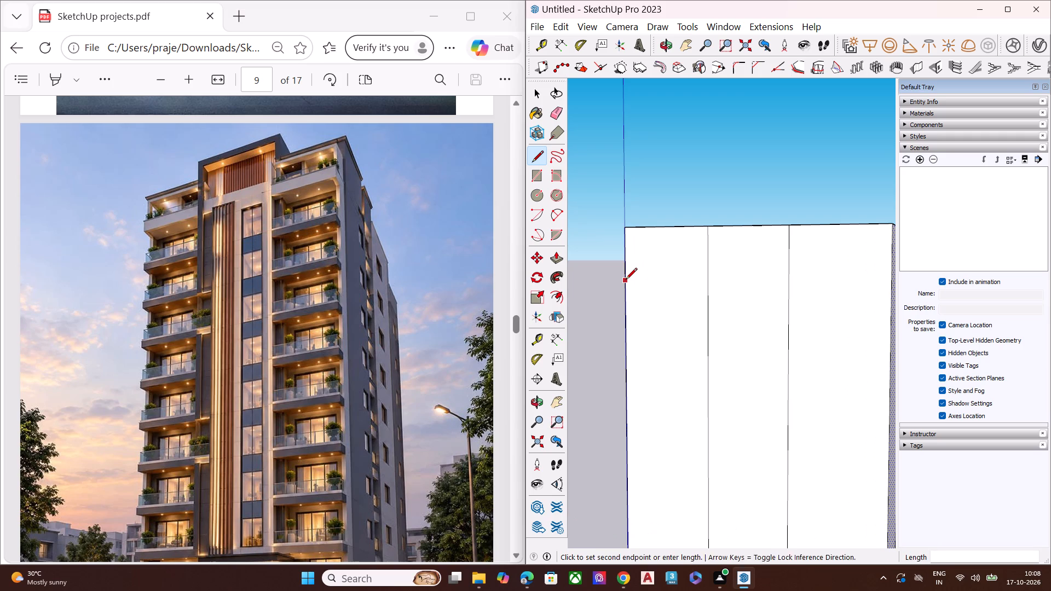
scroll(666, 283, "down", 3)
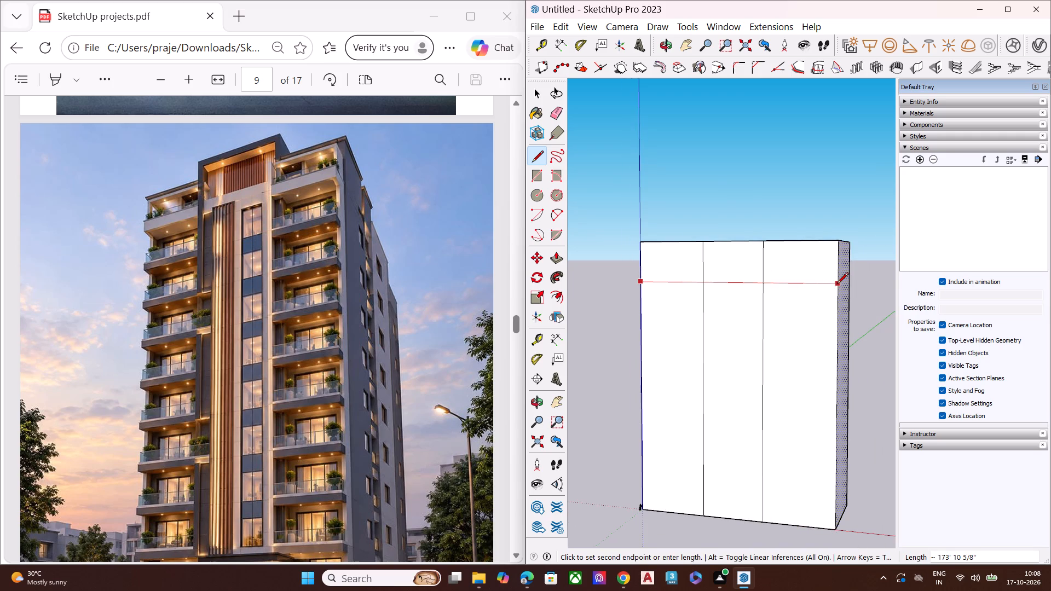
left_click(837, 285)
scroll(632, 304, "up", 2)
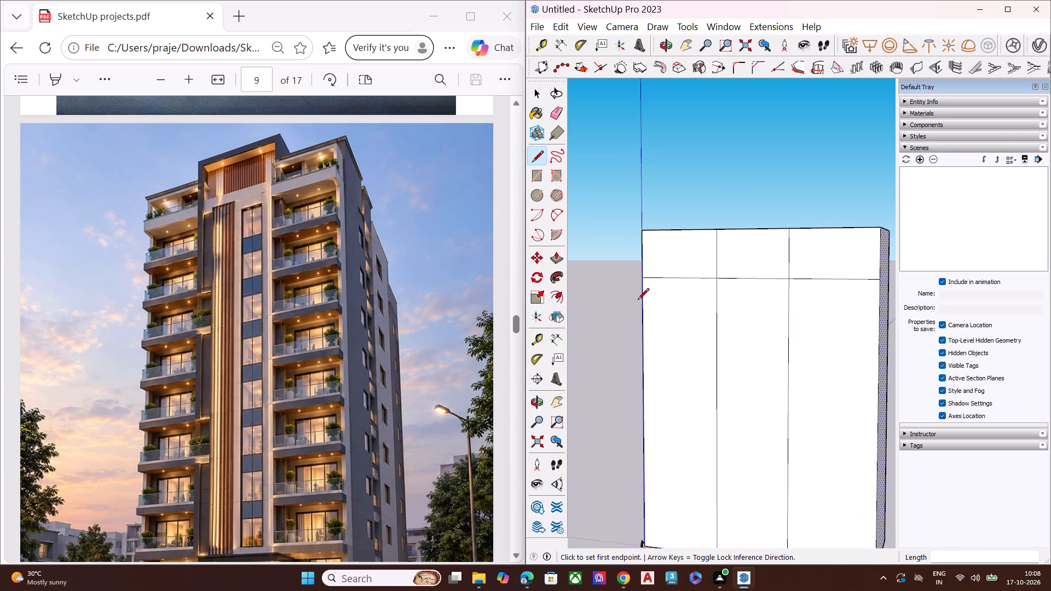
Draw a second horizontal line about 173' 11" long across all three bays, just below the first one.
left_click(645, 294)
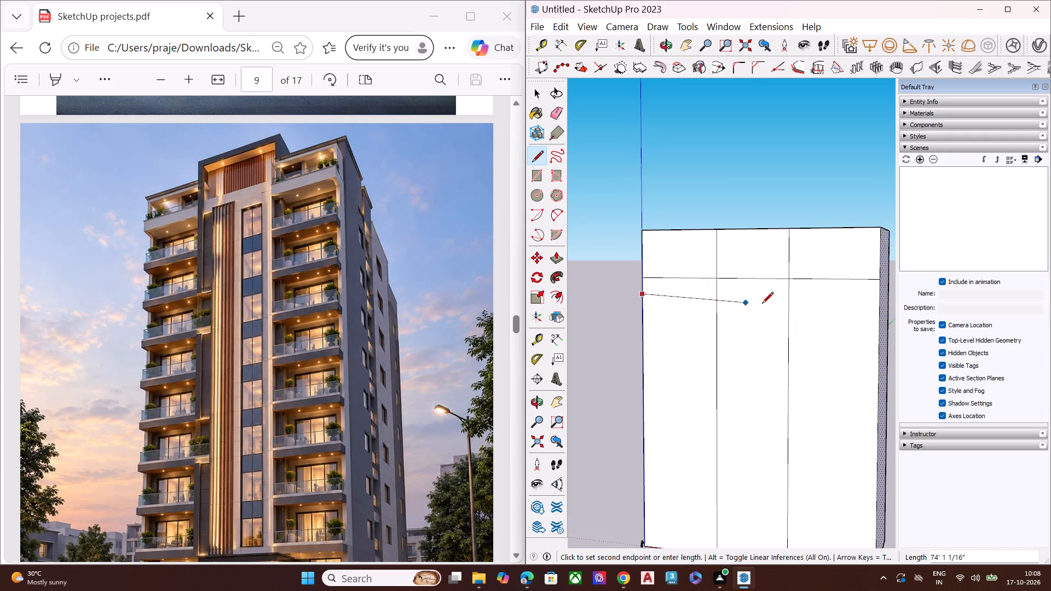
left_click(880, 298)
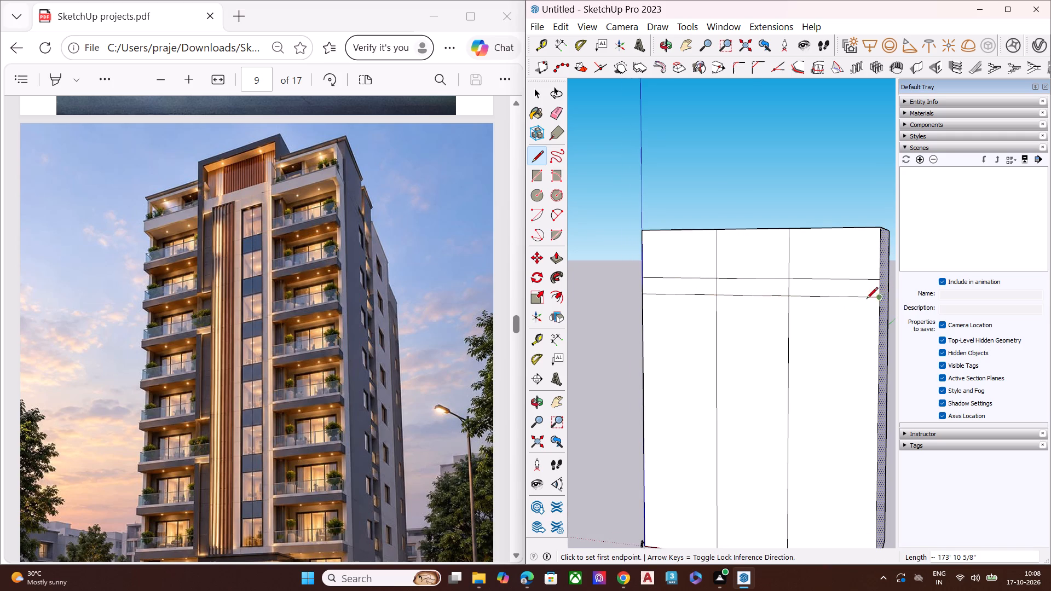
Examine the ten-floor tower in the reference PDF from roof to entrance, comparing its floors and bays with the model.
scroll(672, 269, "down", 4)
scroll(671, 269, "up", 1)
scroll(671, 269, "down", 2)
scroll(734, 289, "up", 4)
scroll(734, 289, "down", 1)
scroll(734, 289, "up", 1)
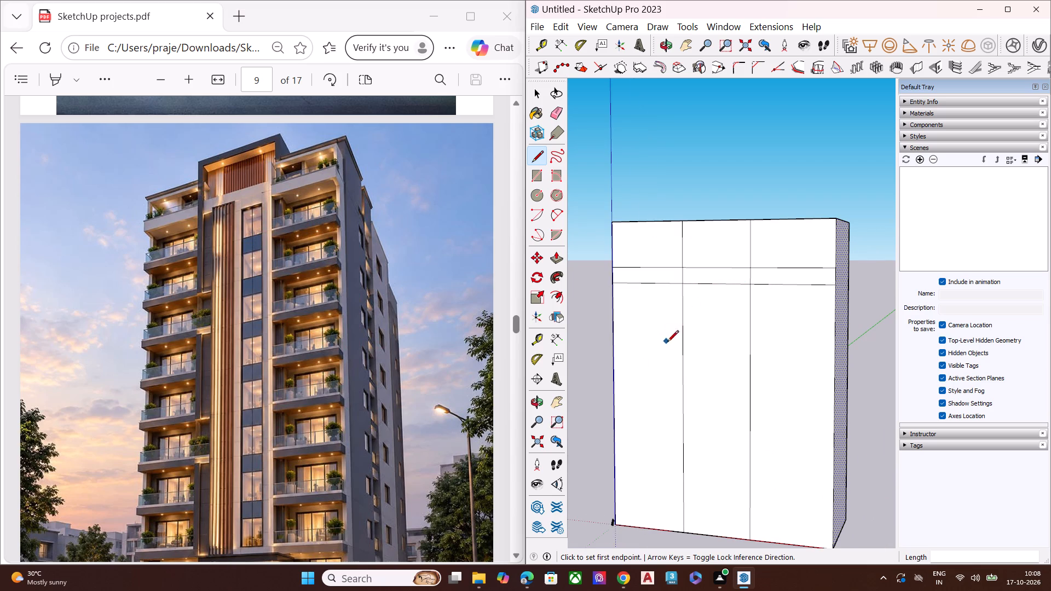
middle_click_drag(675, 331, 671, 309)
scroll(674, 330, "up", 1)
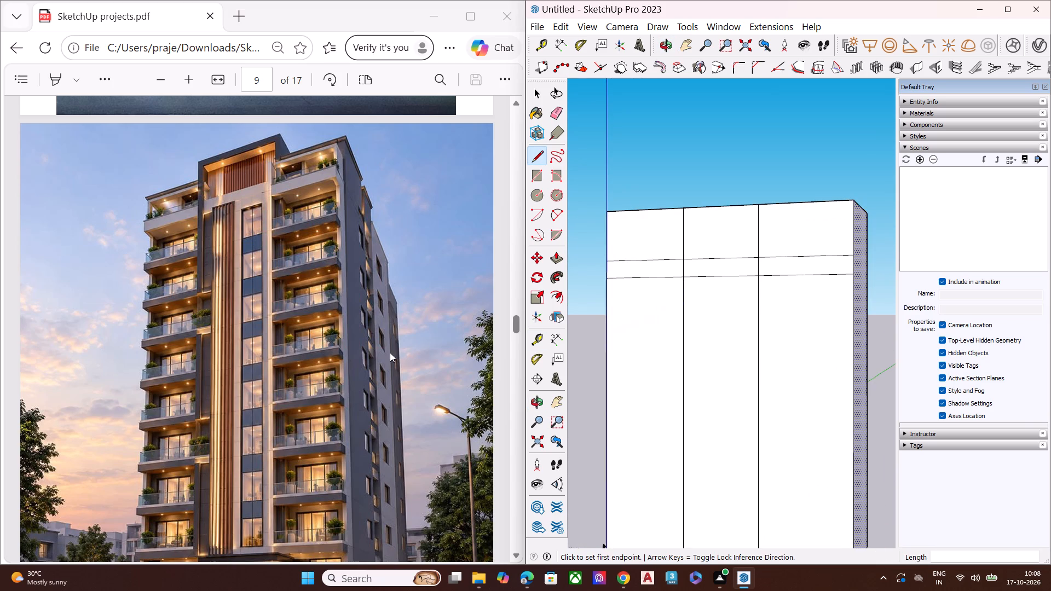
scroll(331, 498, "down", 2)
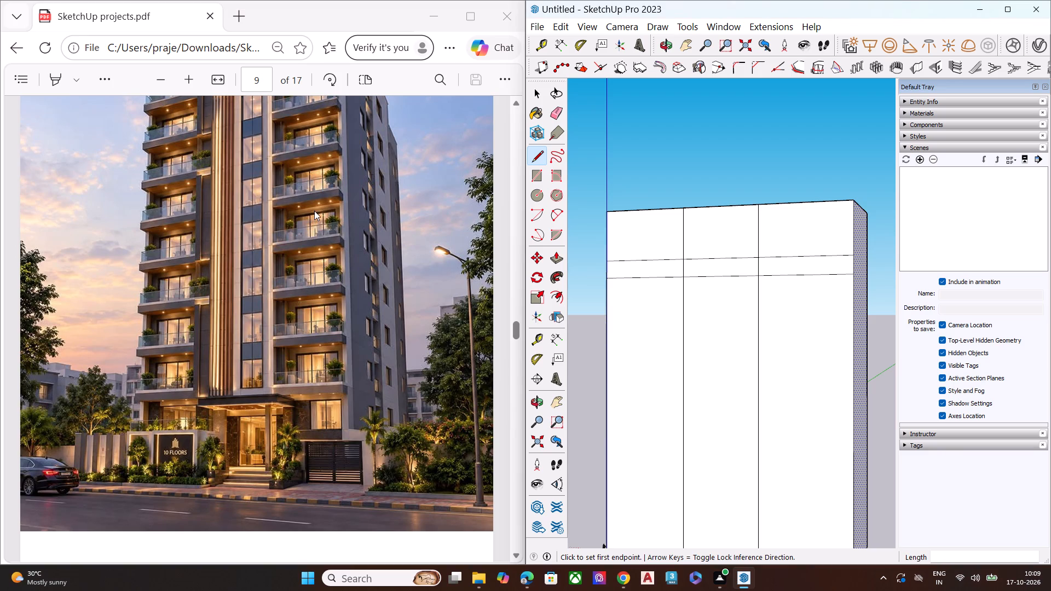
left_click(315, 176)
scroll(310, 208, "up", 4)
scroll(307, 225, "down", 2)
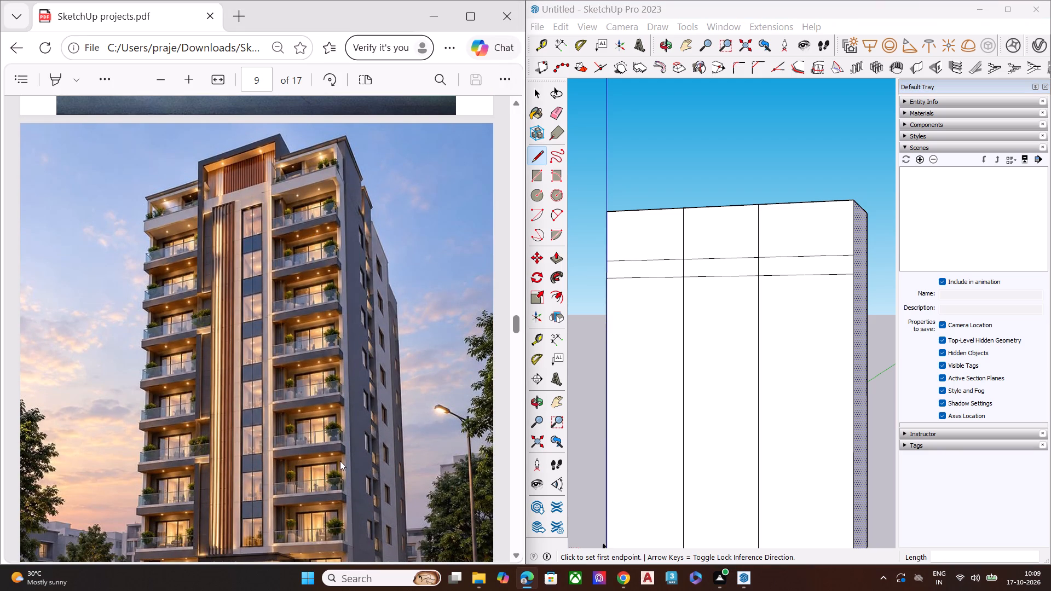
scroll(340, 461, "down", 1)
scroll(648, 228, "down", 1)
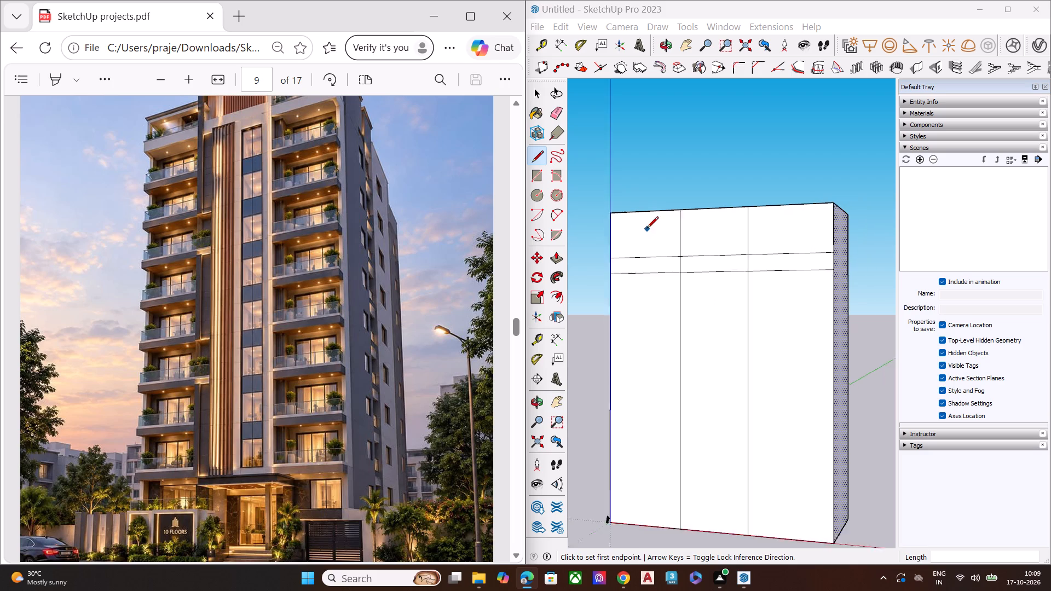
scroll(647, 229, "down", 2)
scroll(695, 273, "up", 7)
key("space")
scroll(392, 347, "up", 4)
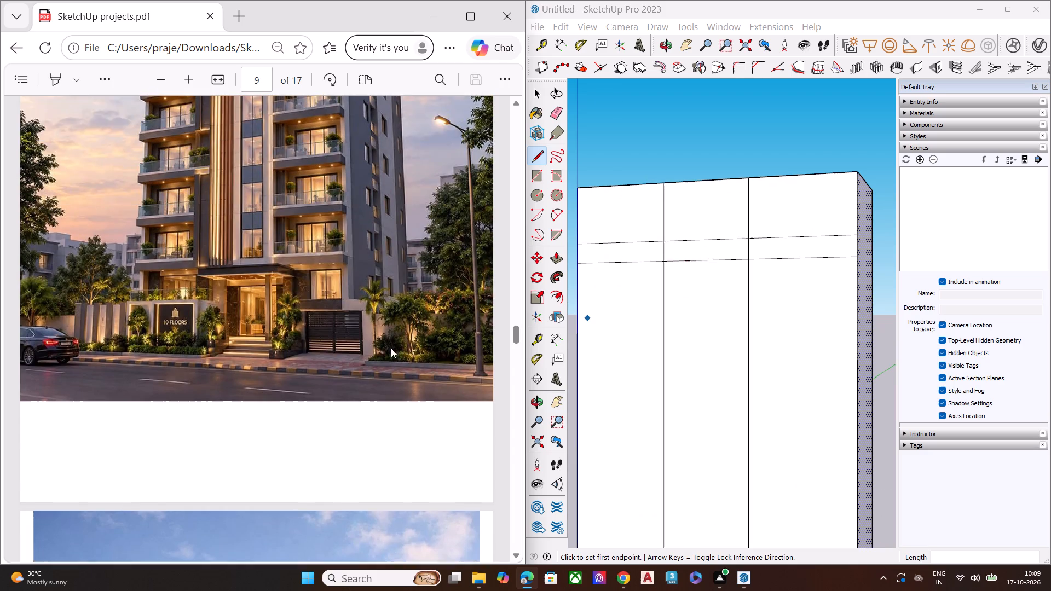
scroll(391, 348, "up", 3)
scroll(391, 348, "down", 2)
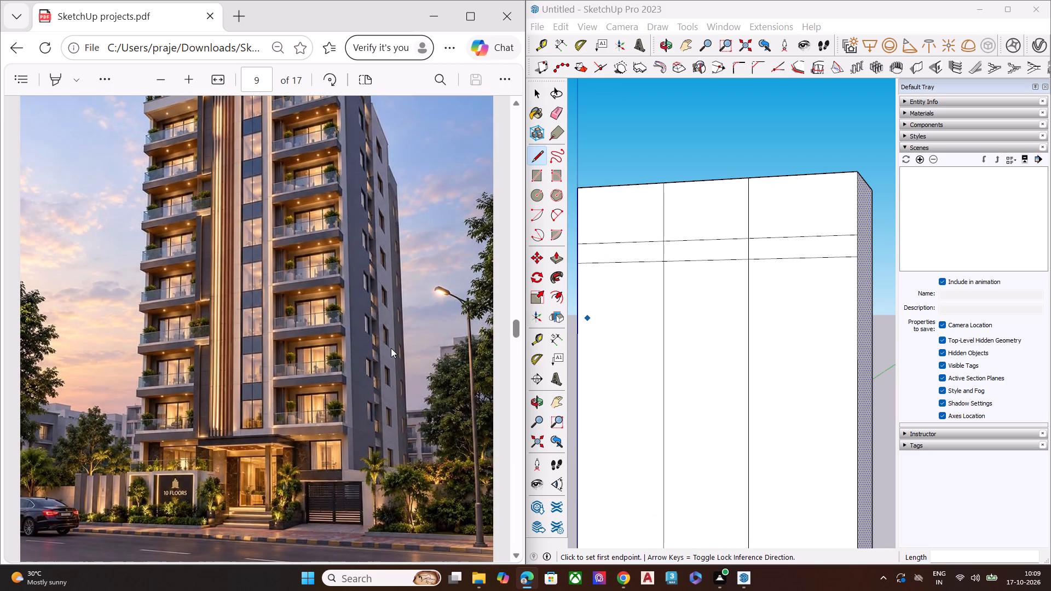
key("space")
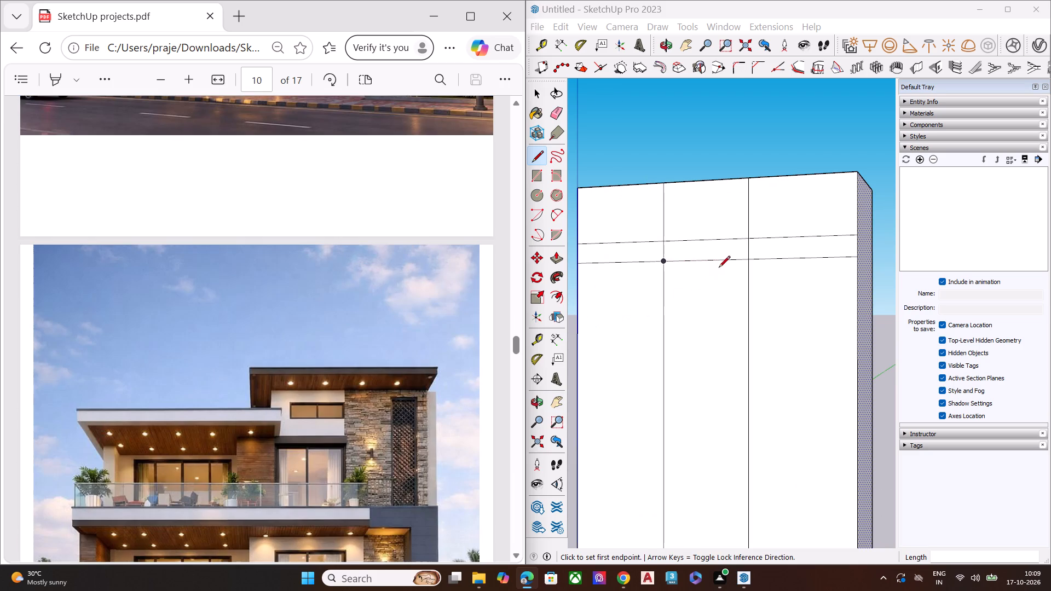
scroll(283, 394, "down", 3)
left_click(729, 129)
key("space")
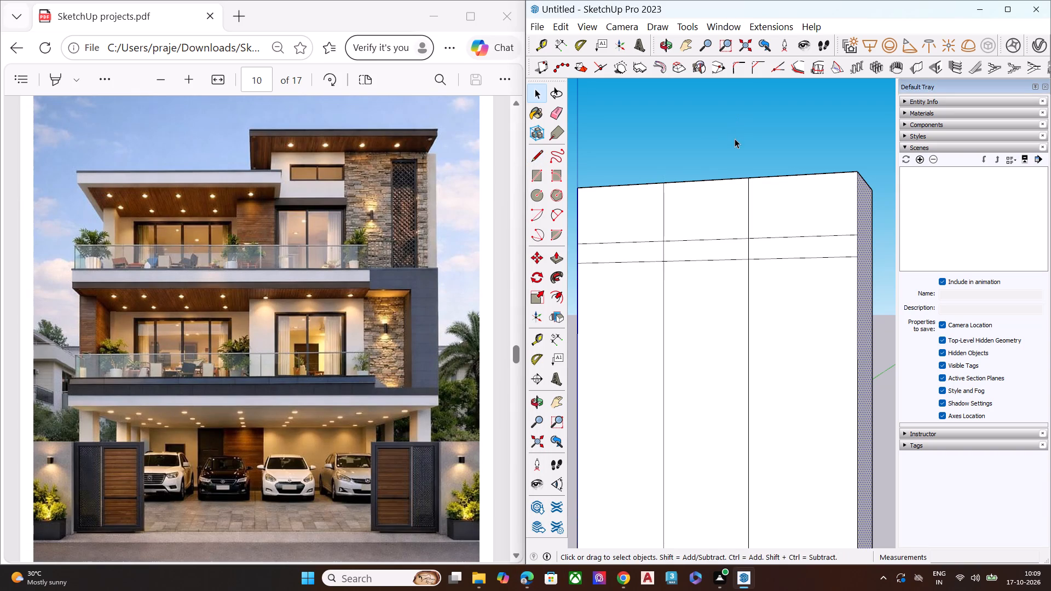
scroll(366, 260, "up", 5)
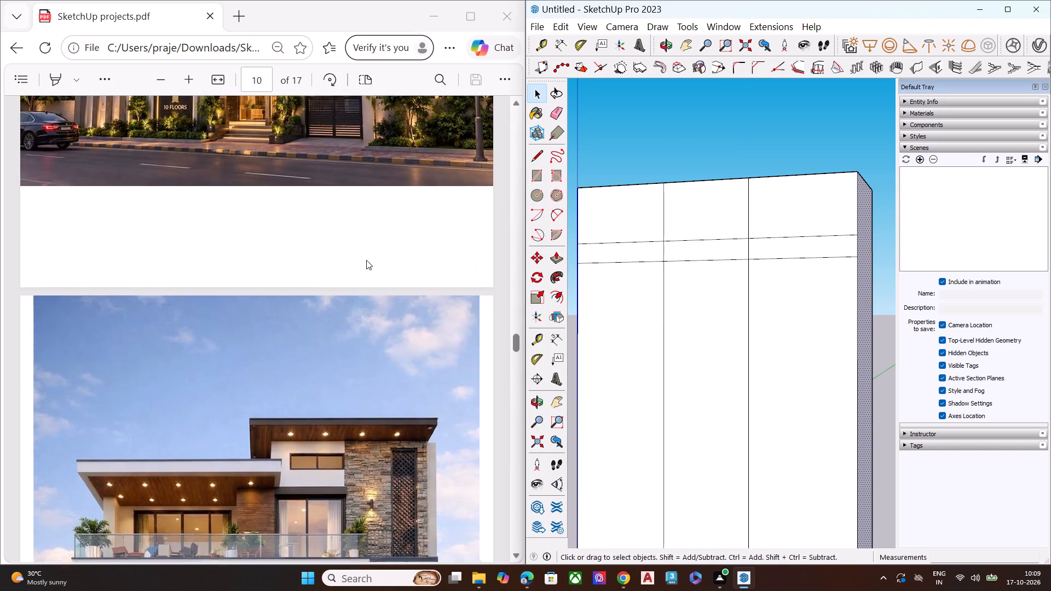
scroll(366, 260, "up", 3)
left_click(779, 125)
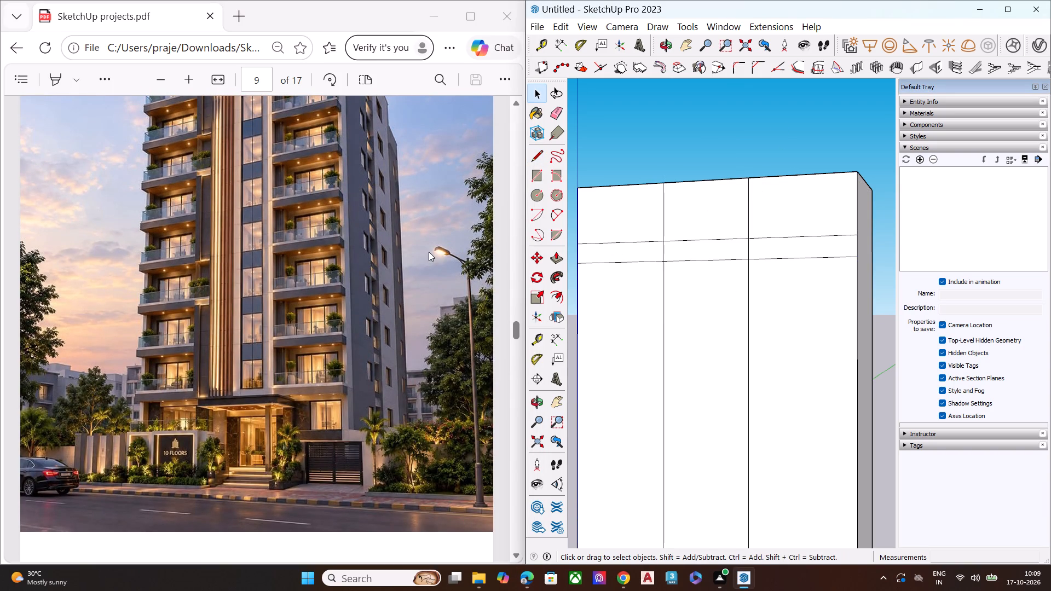
scroll(429, 252, "up", 1)
left_click(764, 140)
scroll(432, 209, "up", 2)
scroll(450, 208, "down", 1)
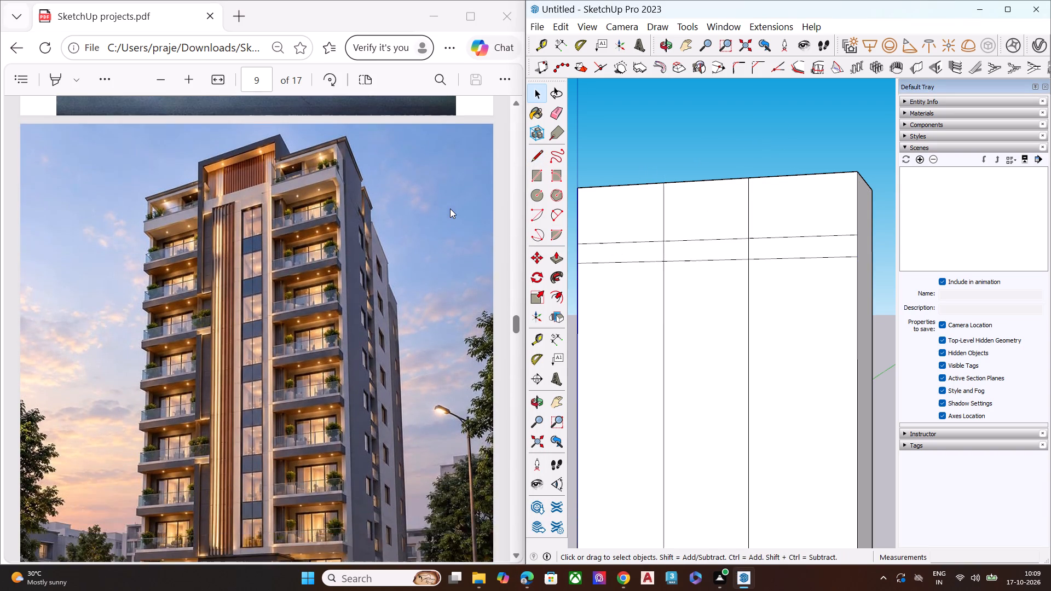
scroll(450, 208, "down", 1)
left_click(756, 148)
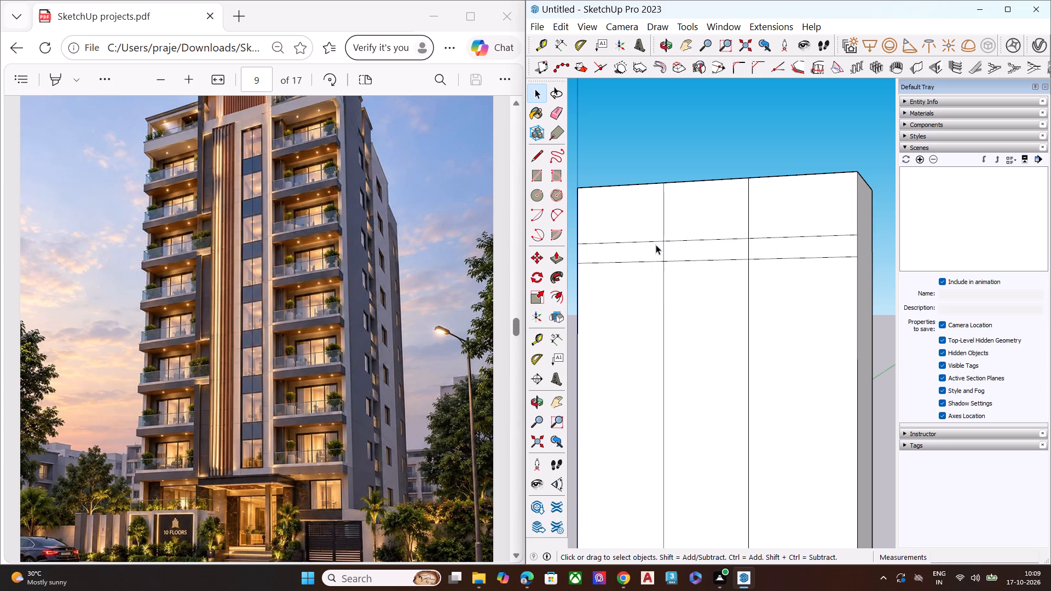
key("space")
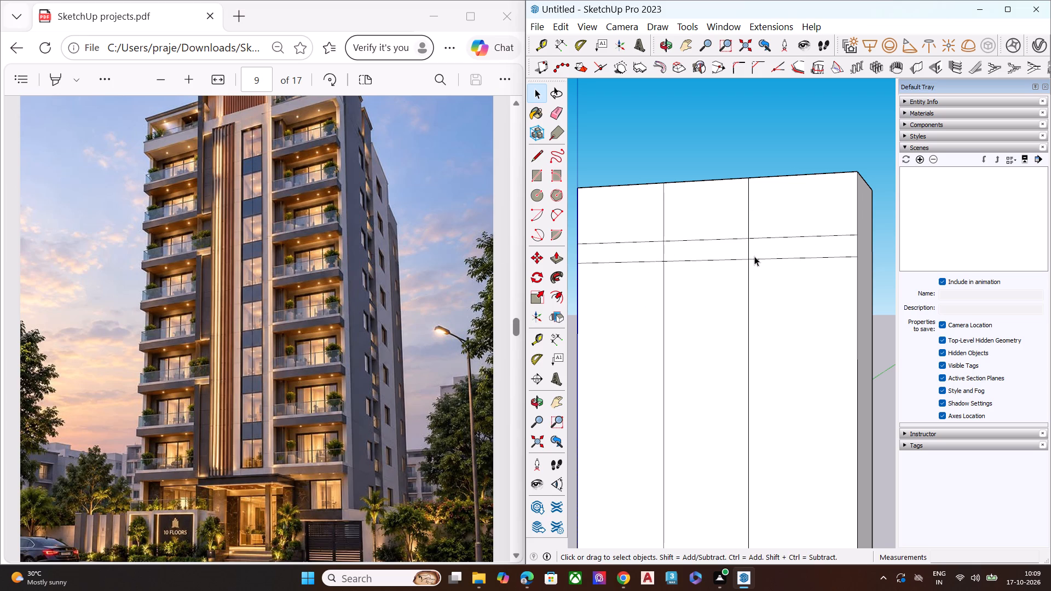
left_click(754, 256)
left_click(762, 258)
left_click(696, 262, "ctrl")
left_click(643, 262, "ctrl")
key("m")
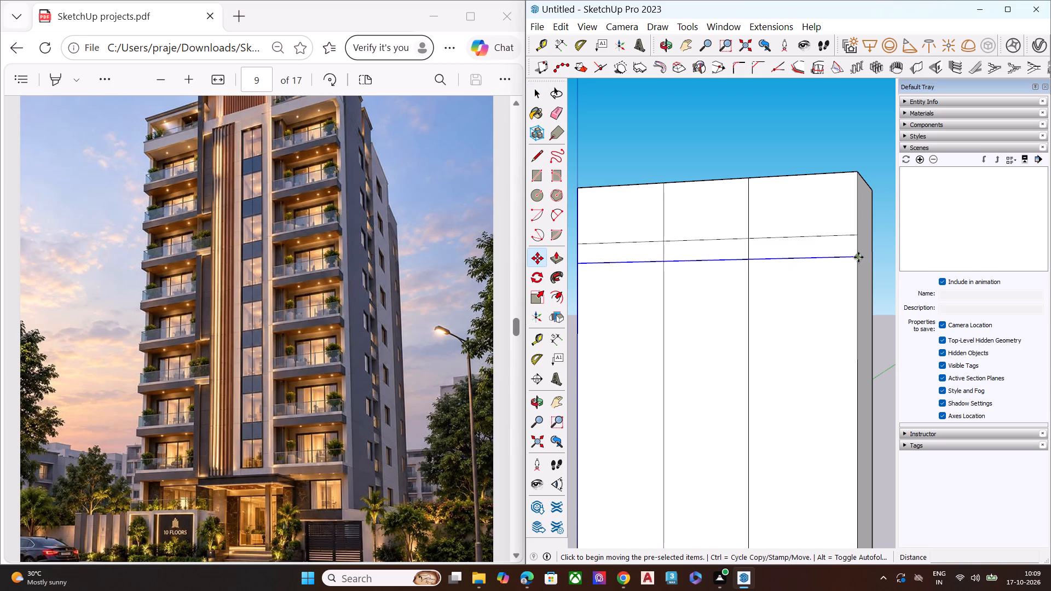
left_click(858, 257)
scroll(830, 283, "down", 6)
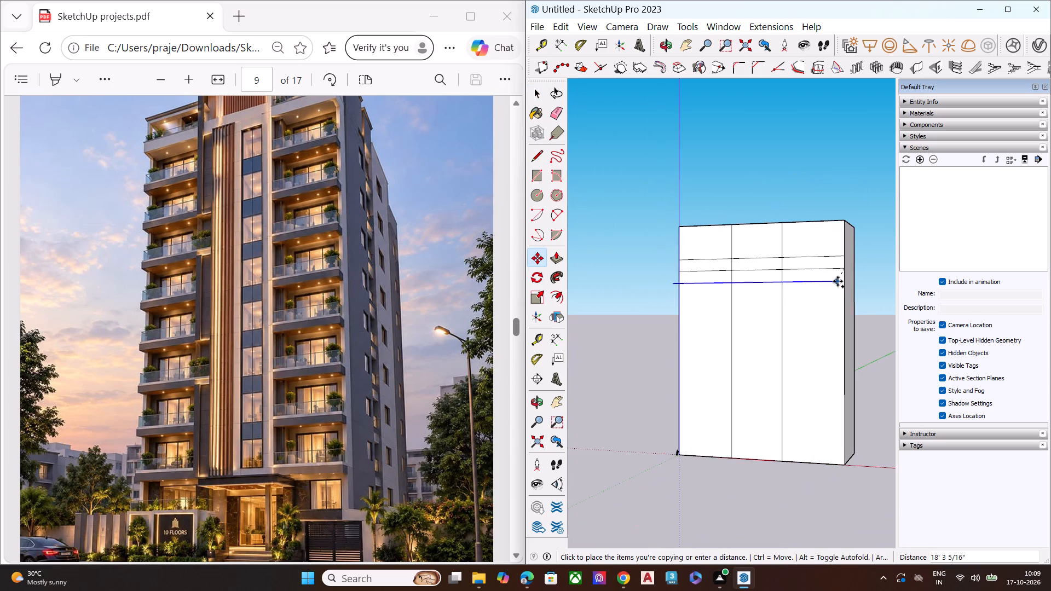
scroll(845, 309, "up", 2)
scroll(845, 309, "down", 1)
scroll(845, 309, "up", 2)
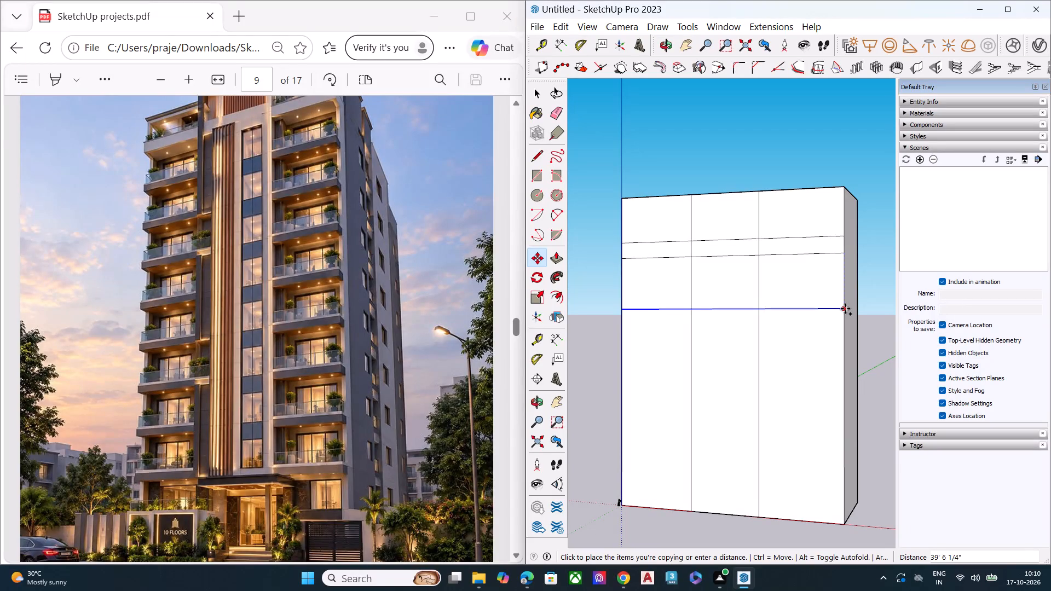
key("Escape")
Undo the horizontal lines, bay divisions, scaling and extrusions back to the flat base rectangle.
key("ctrl+z")
key("ctrl+z")
key("ctrl+z")
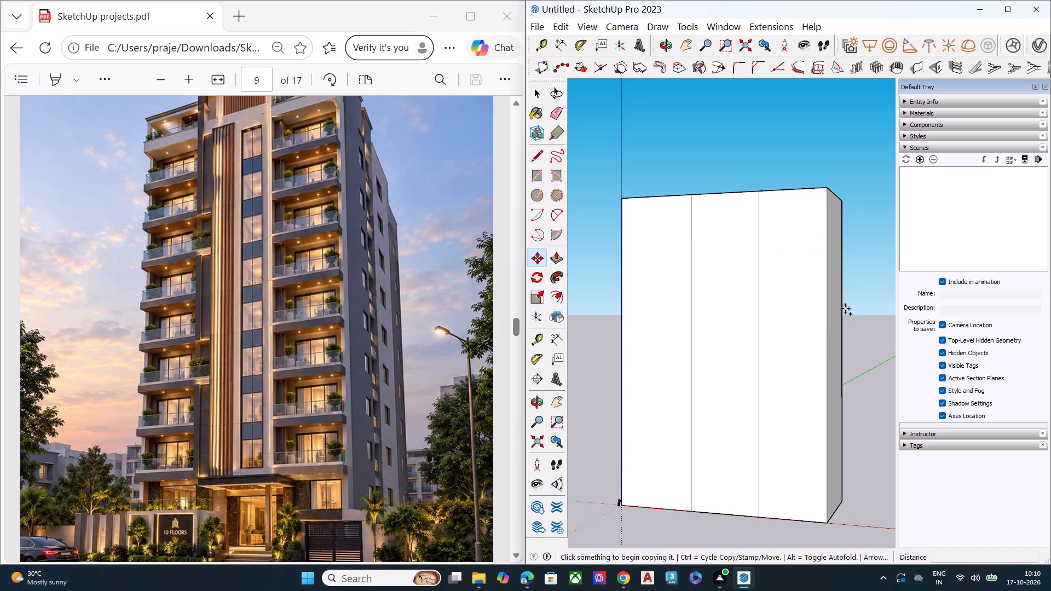
key("ctrl+z")
key("ctrl+z")
key("ctrl+z")
key("ctrl+z")
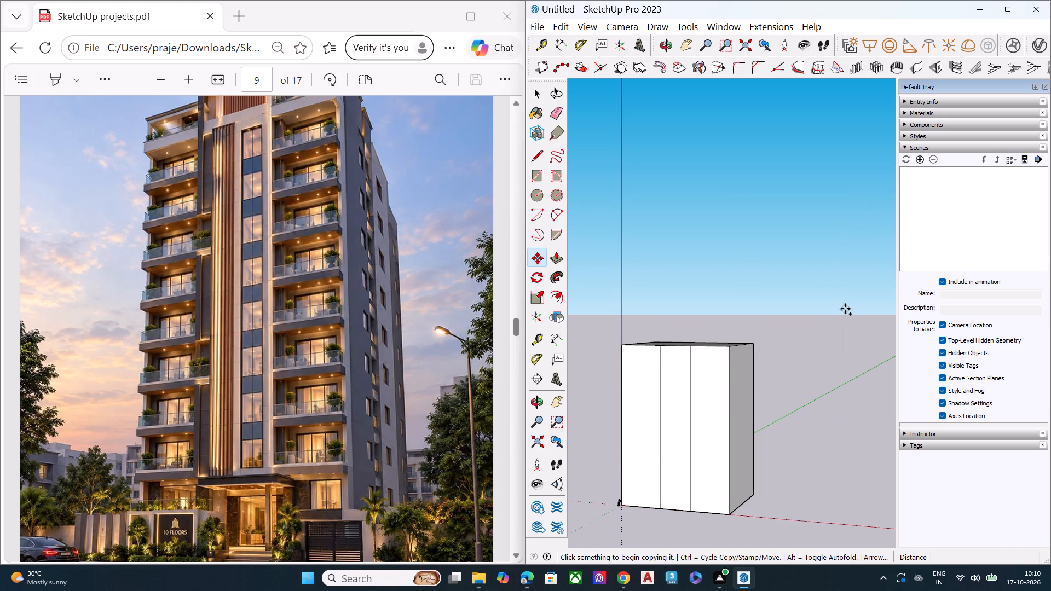
key("ctrl+z")
key("ctrl+z")
key("ctrl+z")
key("ctrl+z")
key("ctrl+z")
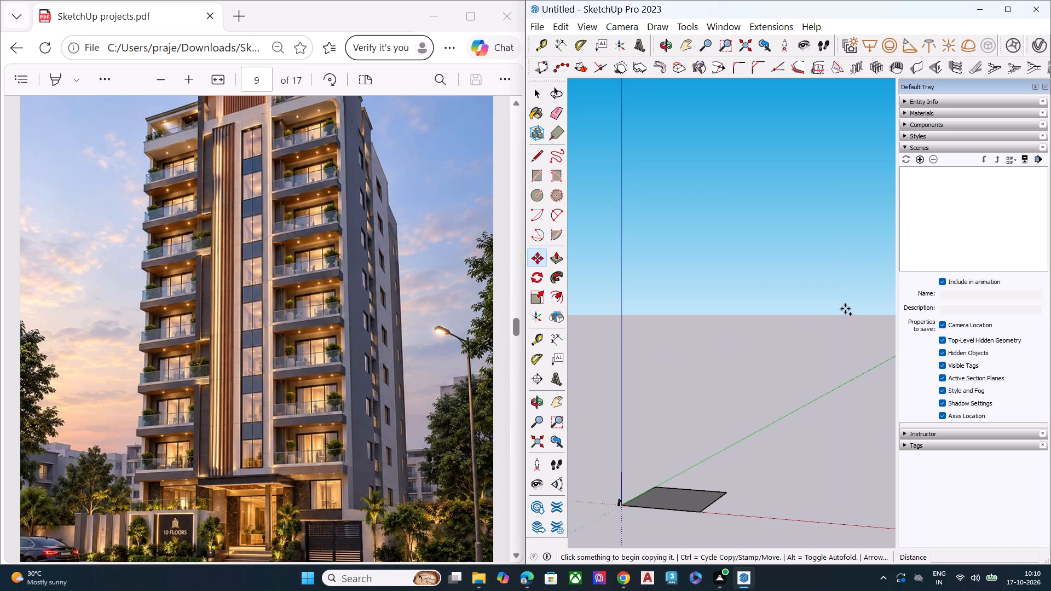
Push/Pull the base rectangle up about 17' 11" into a low block.
scroll(645, 536, "up", 1)
scroll(645, 536, "down", 1)
scroll(646, 535, "up", 8)
scroll(667, 501, "down", 1)
scroll(720, 461, "up", 2)
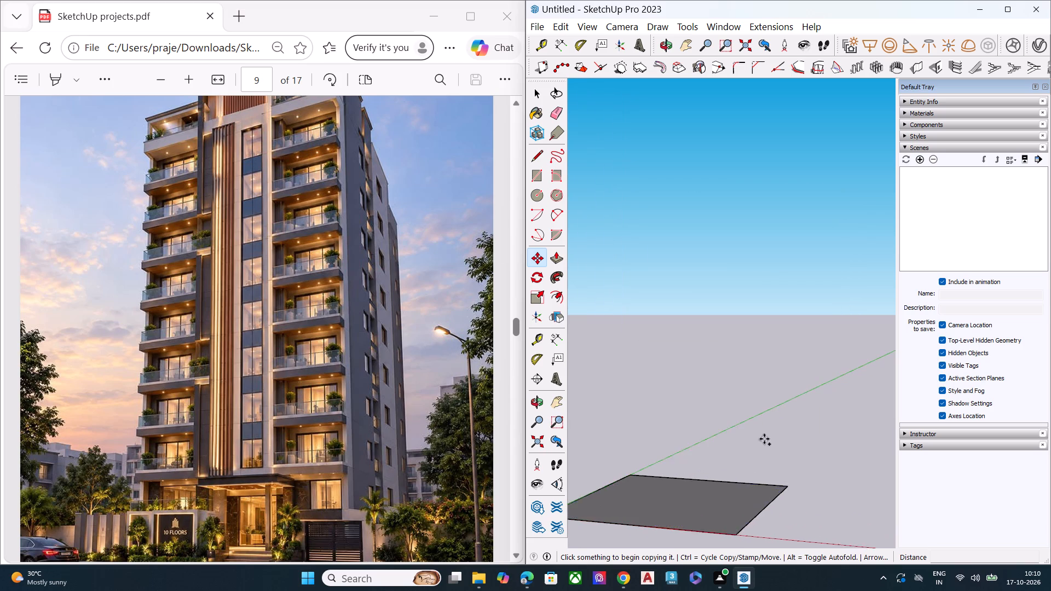
scroll(764, 439, "up", 2)
scroll(771, 431, "down", 8)
scroll(807, 407, "up", 3)
scroll(809, 406, "down", 5)
scroll(730, 534, "up", 5)
scroll(719, 540, "down", 1)
scroll(718, 535, "up", 8)
key("space")
middle_click_drag(753, 415, 739, 499)
scroll(748, 442, "up", 4)
left_click(746, 439)
key("p")
left_click(744, 439)
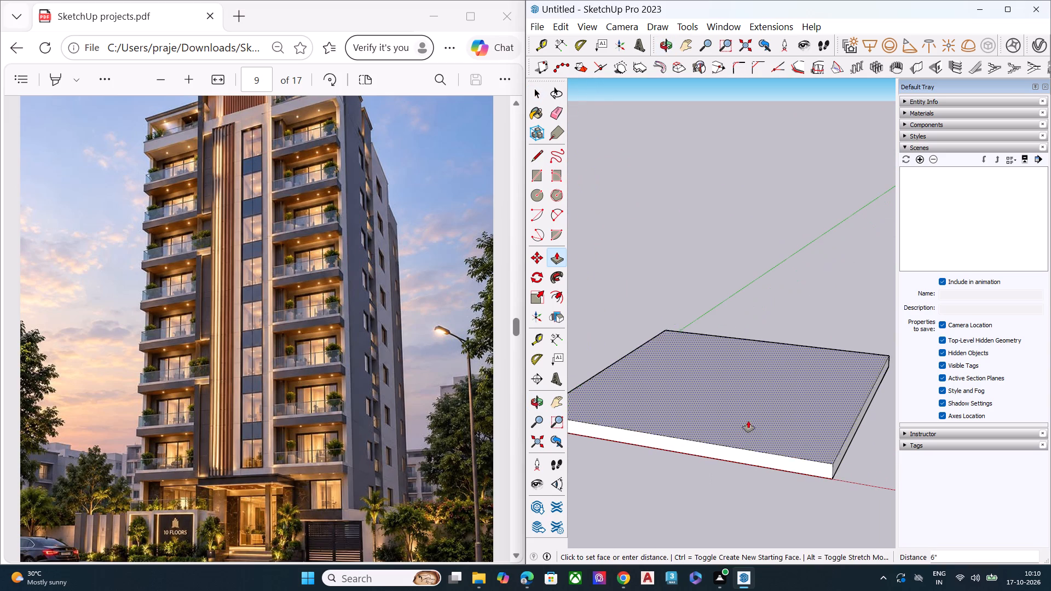
scroll(762, 350, "down", 6)
middle_click_drag(762, 350, 764, 274)
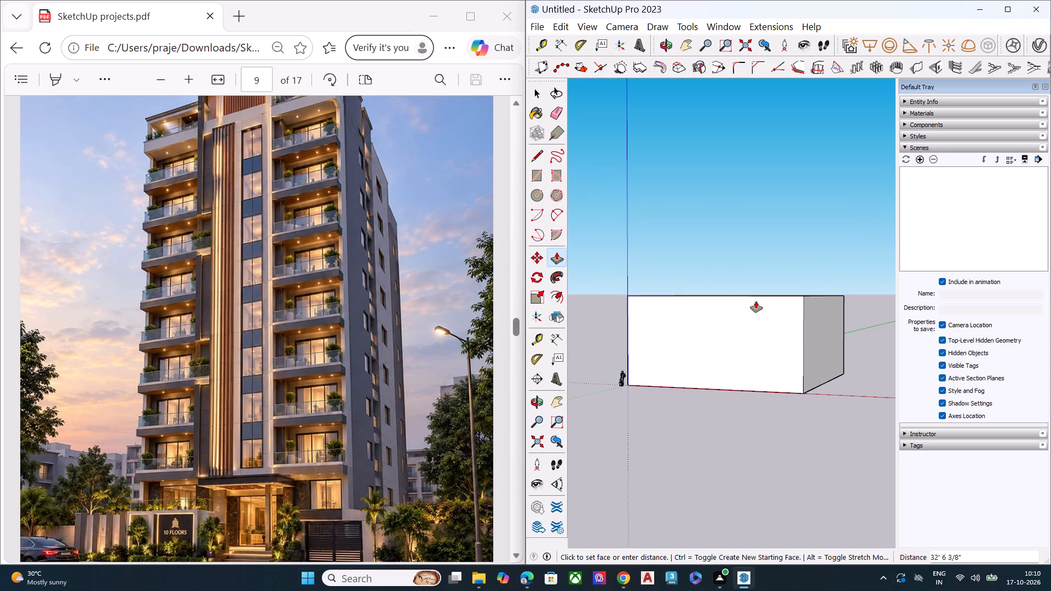
left_click(756, 337)
key("space")
Push/Pull the block's side face outward along the red axis to lengthen the front.
scroll(774, 340, "up", 2)
scroll(774, 340, "down", 1)
scroll(774, 340, "up", 3)
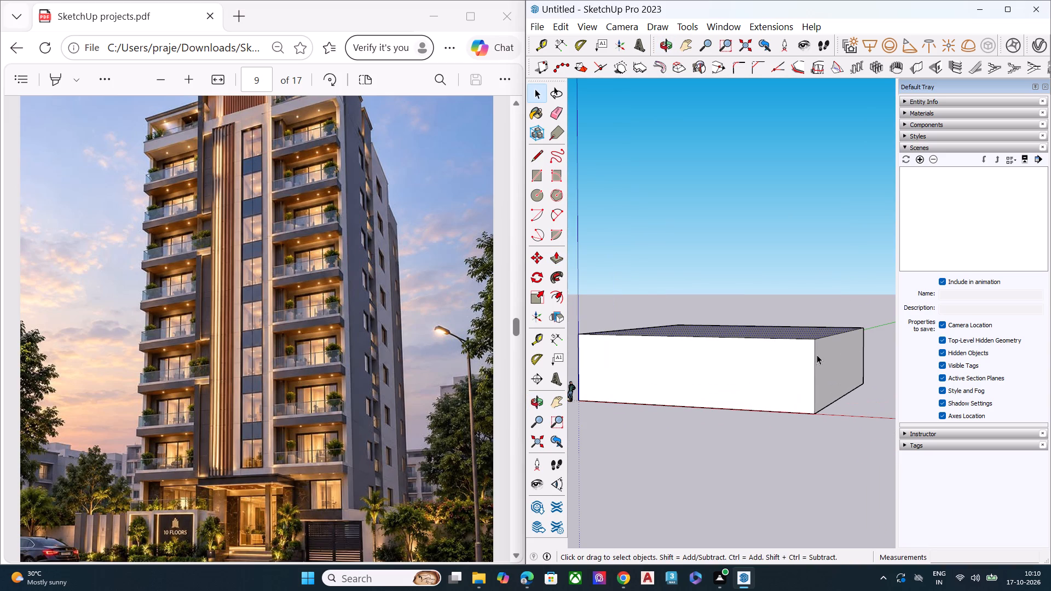
left_click(820, 356)
key("p")
left_click(821, 354)
left_click_drag(834, 370, 868, 379)
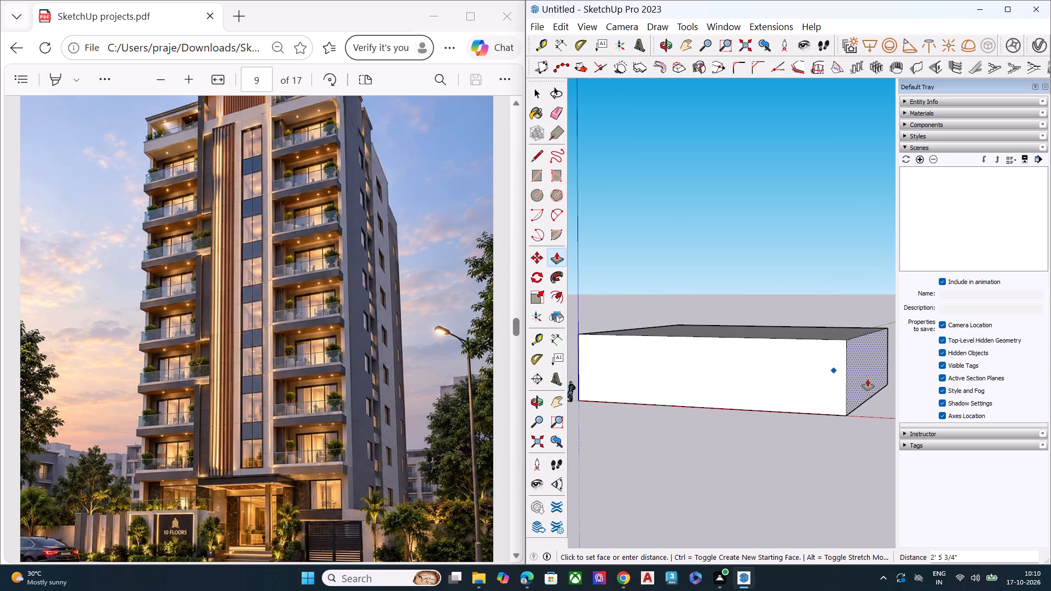
left_click_drag(868, 379, 877, 381)
key("space")
left_click(830, 439)
Draw a full-height vertical line about 17' 11" long on the front face, close to the edge at the origin.
middle_click_drag(623, 370, 633, 364)
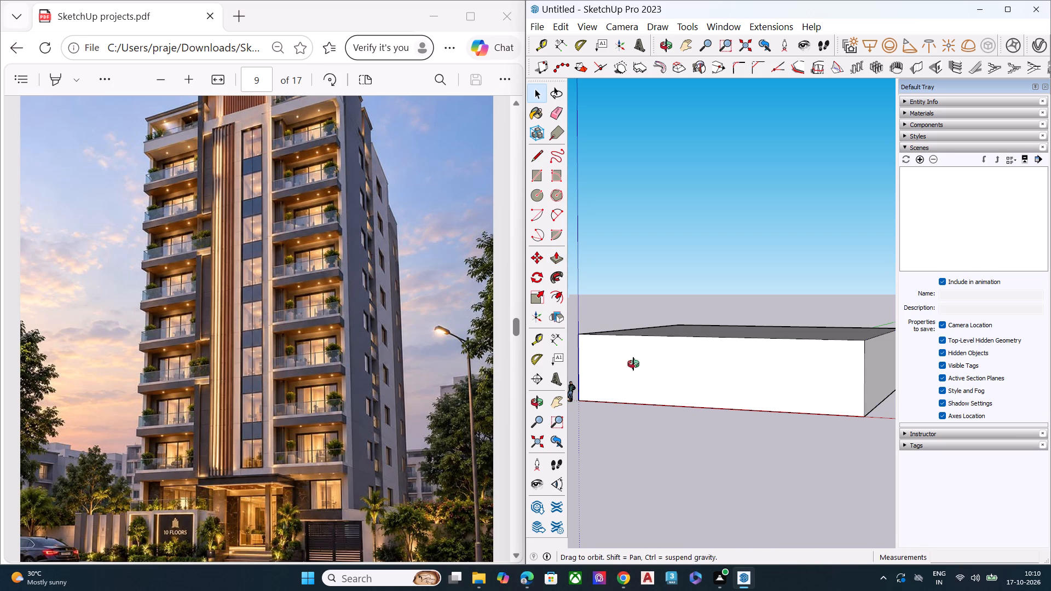
middle_click_drag(633, 364, 749, 334)
scroll(714, 356, "up", 6)
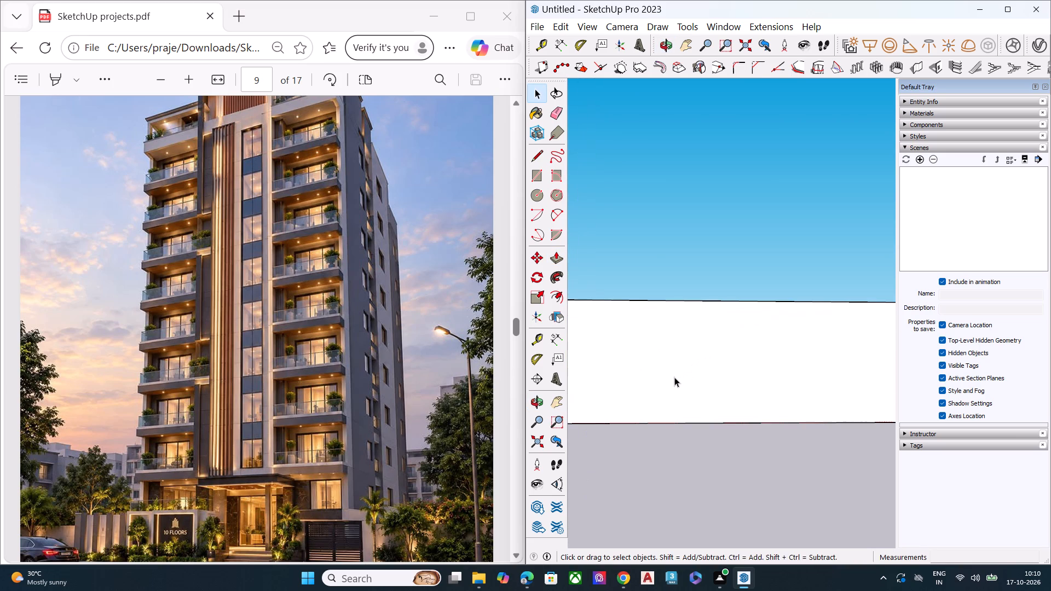
scroll(741, 334, "down", 7)
scroll(670, 364, "down", 3)
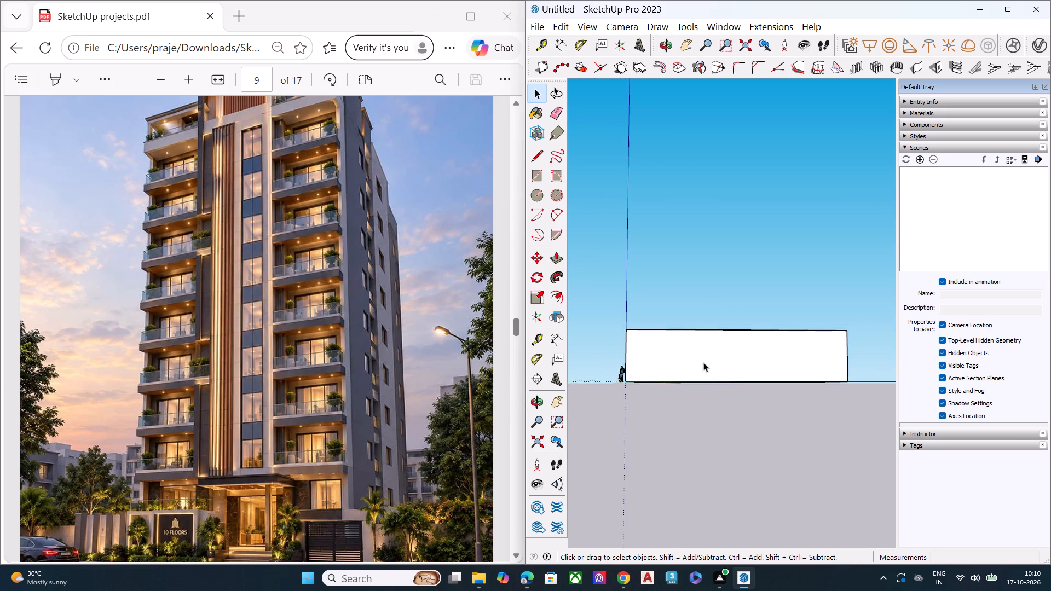
middle_click_drag(715, 358, 704, 385)
scroll(713, 364, "up", 7)
scroll(713, 363, "down", 3)
scroll(713, 363, "up", 2)
scroll(715, 363, "down", 3)
key("l")
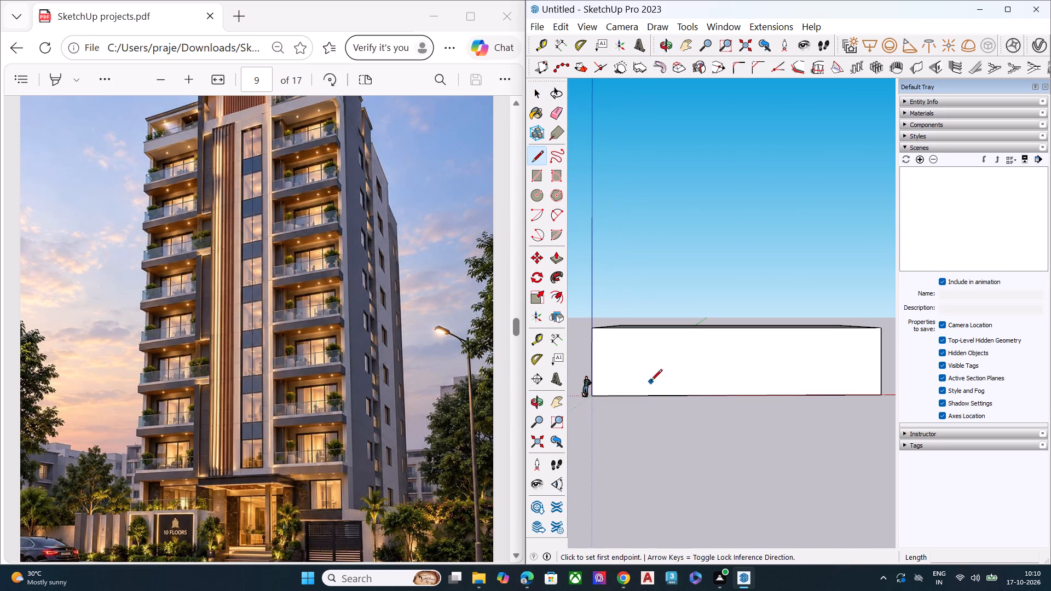
scroll(600, 346, "down", 1)
scroll(600, 346, "up", 3)
scroll(600, 346, "down", 1)
scroll(600, 346, "up", 3)
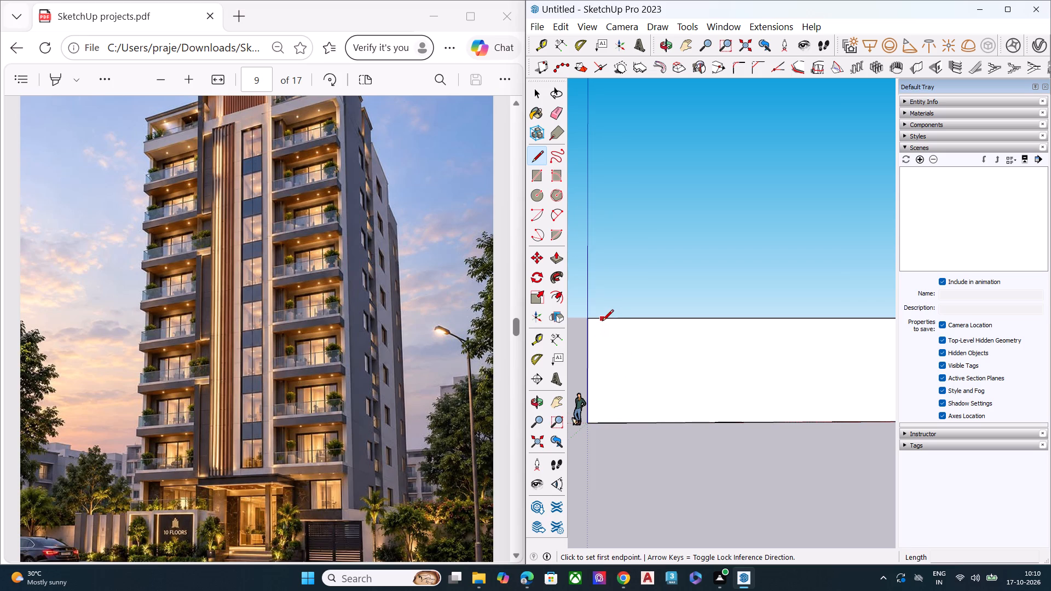
left_click(602, 322)
left_click(604, 422)
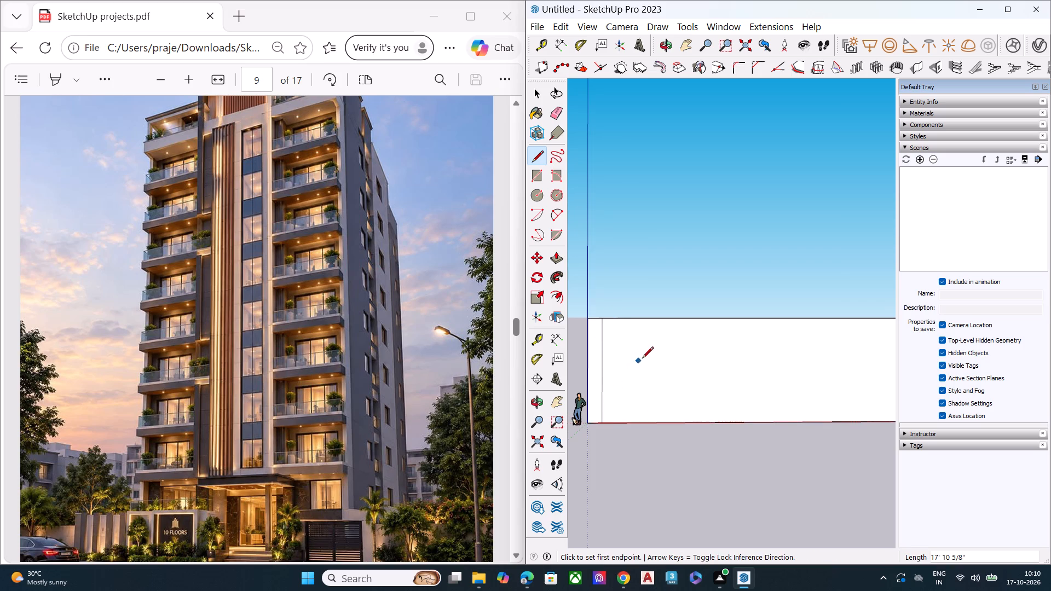
Draw two more full-height vertical lines on the front face, each about 17' 11" long, dividing it into bays.
middle_click_drag(645, 357, 617, 358)
scroll(590, 344, "down", 4)
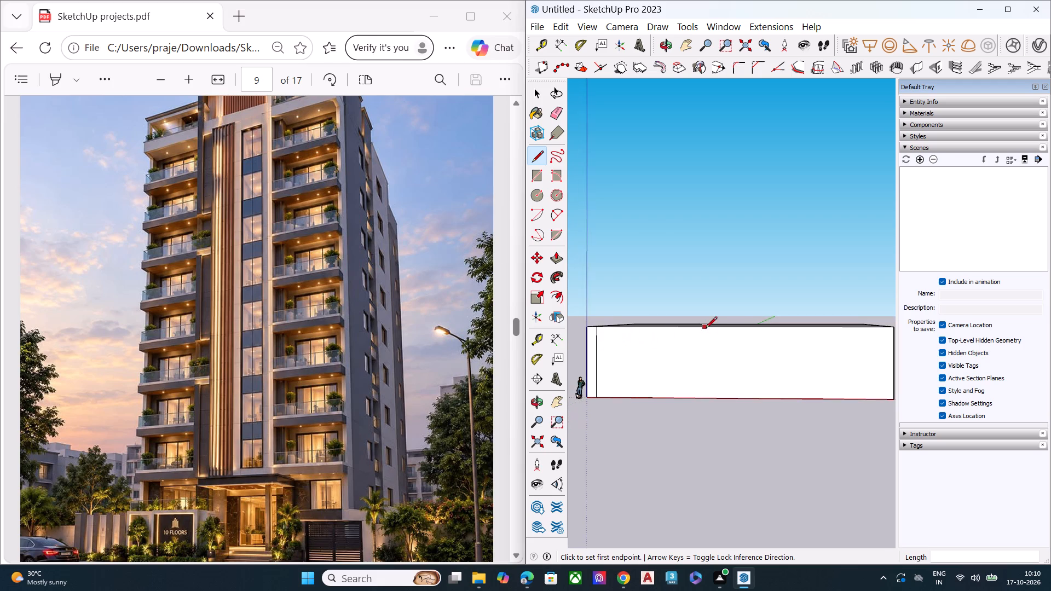
scroll(707, 329, "up", 3)
left_click(705, 327)
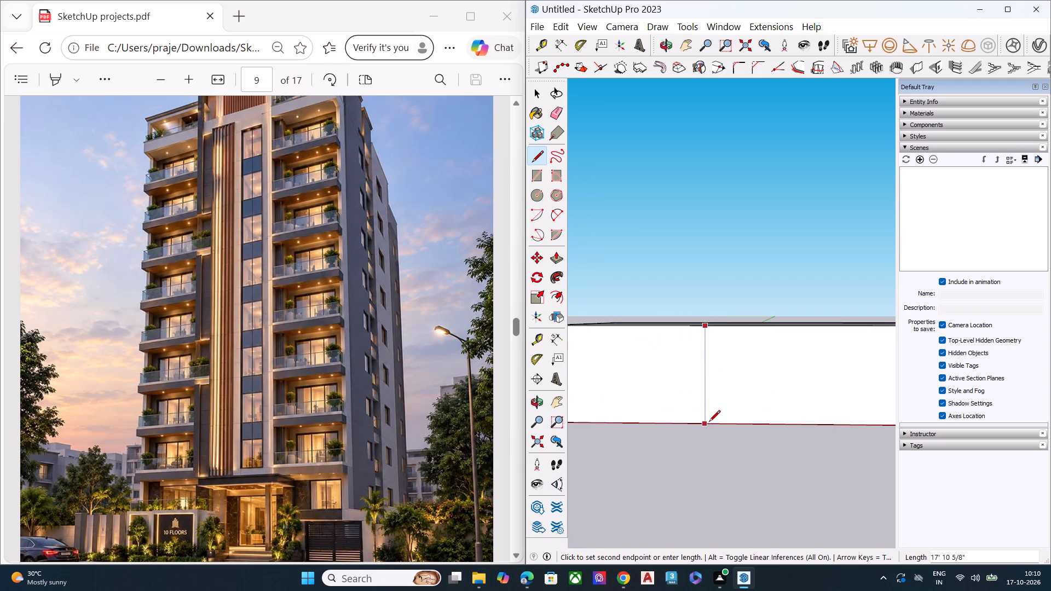
left_click(709, 424)
scroll(705, 323, "down", 5)
scroll(668, 376, "down", 2)
scroll(741, 337, "up", 4)
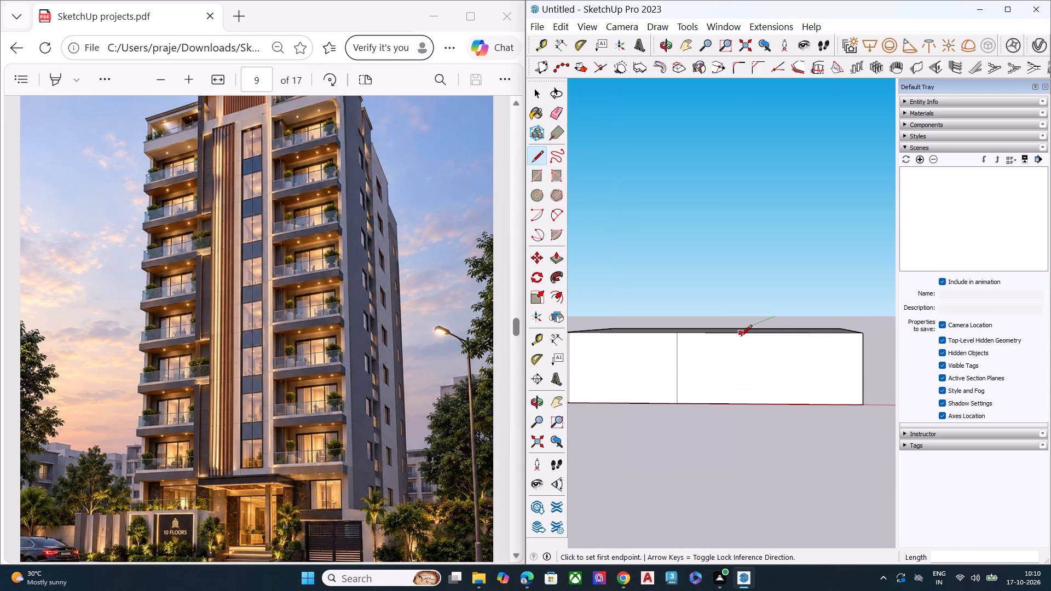
left_click(761, 334)
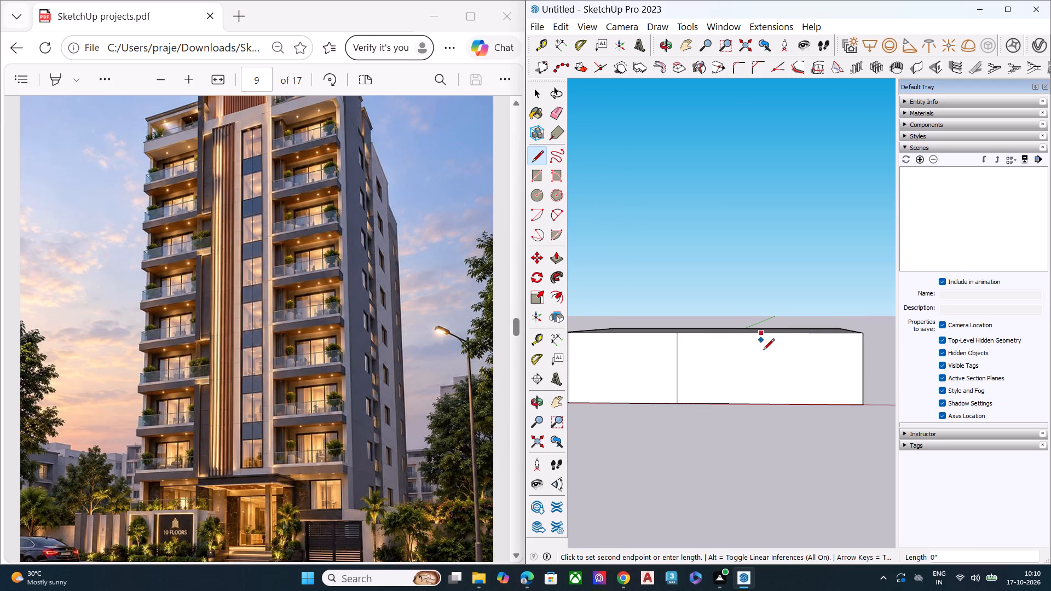
key("Escape")
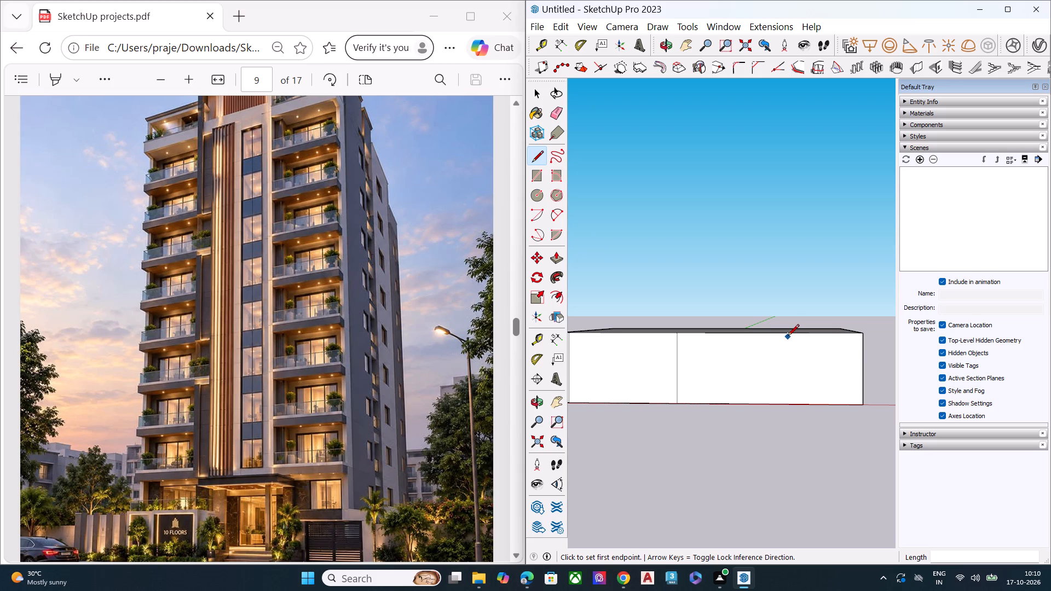
left_click(788, 334)
left_click(789, 402)
Push/Pull the block's far side face outward along the red axis to widen the last front bay.
middle_click_drag(817, 395, 771, 404)
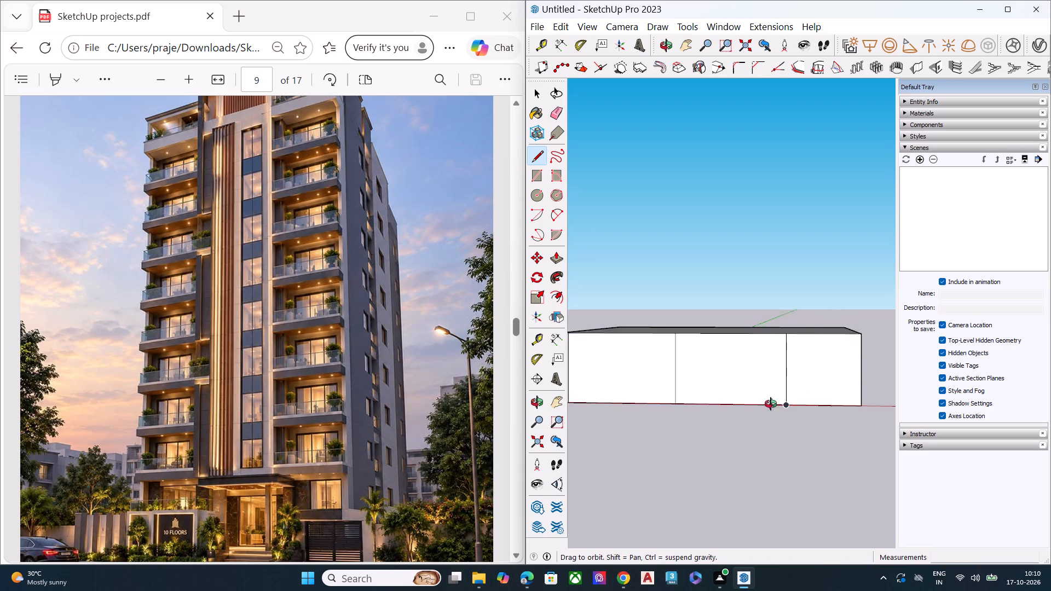
middle_click_drag(771, 404, 666, 412)
key("space")
scroll(758, 371, "down", 4)
left_click(820, 363)
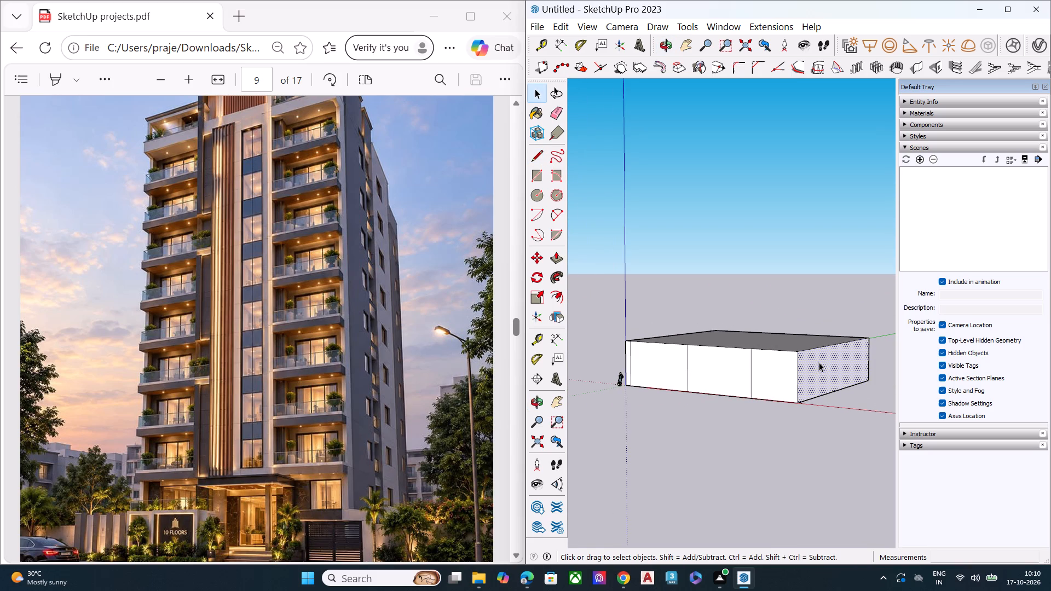
key("p")
left_click(817, 362)
left_click(854, 384)
key("space")
left_click(741, 430)
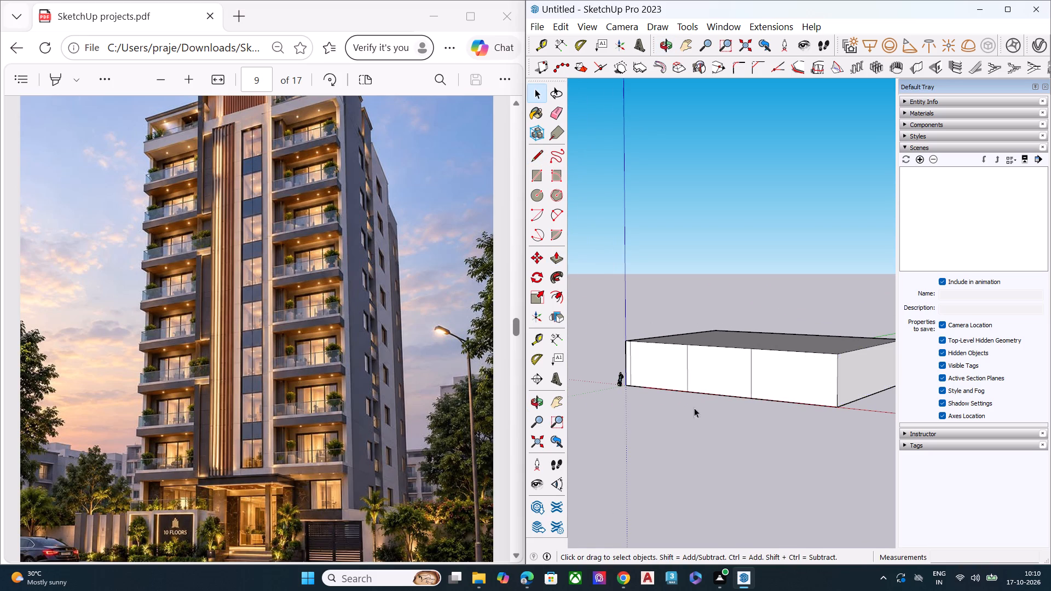
Push/Pull the far side face slightly back inward to trim the last front bay.
scroll(657, 379, "up", 1)
middle_click_drag(673, 368, 798, 359)
scroll(801, 358, "up", 1)
scroll(729, 378, "down", 5)
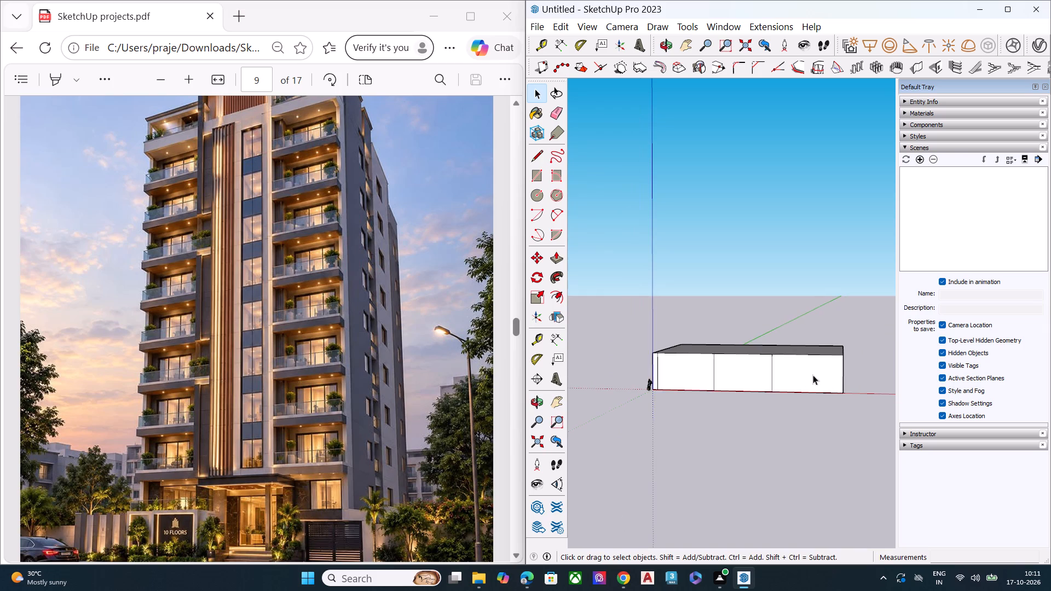
scroll(835, 360, "up", 9)
scroll(846, 355, "down", 2)
scroll(846, 355, "up", 1)
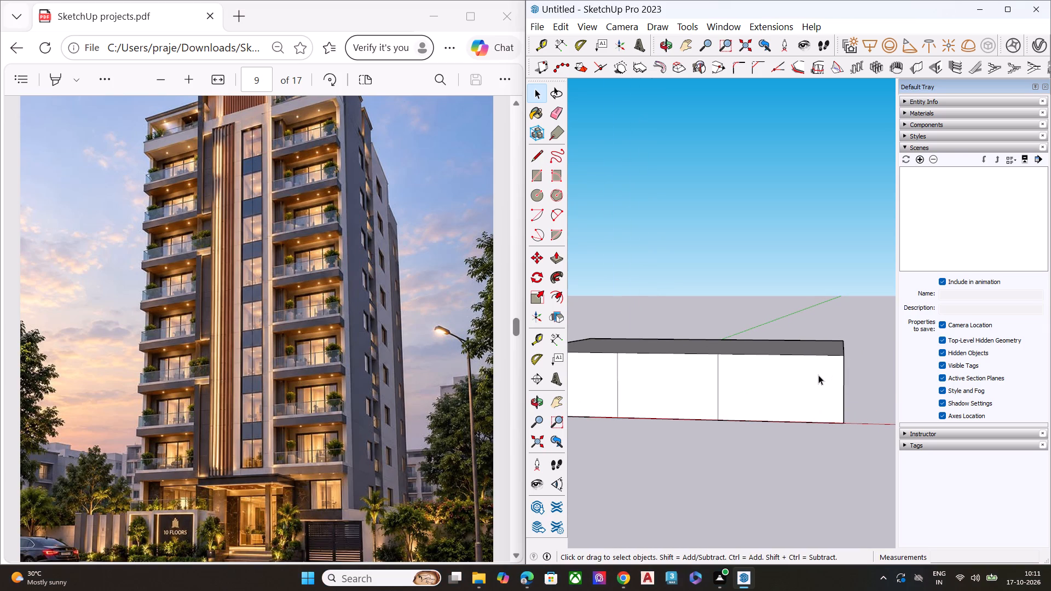
middle_click_drag(830, 378, 708, 392)
left_click(788, 383)
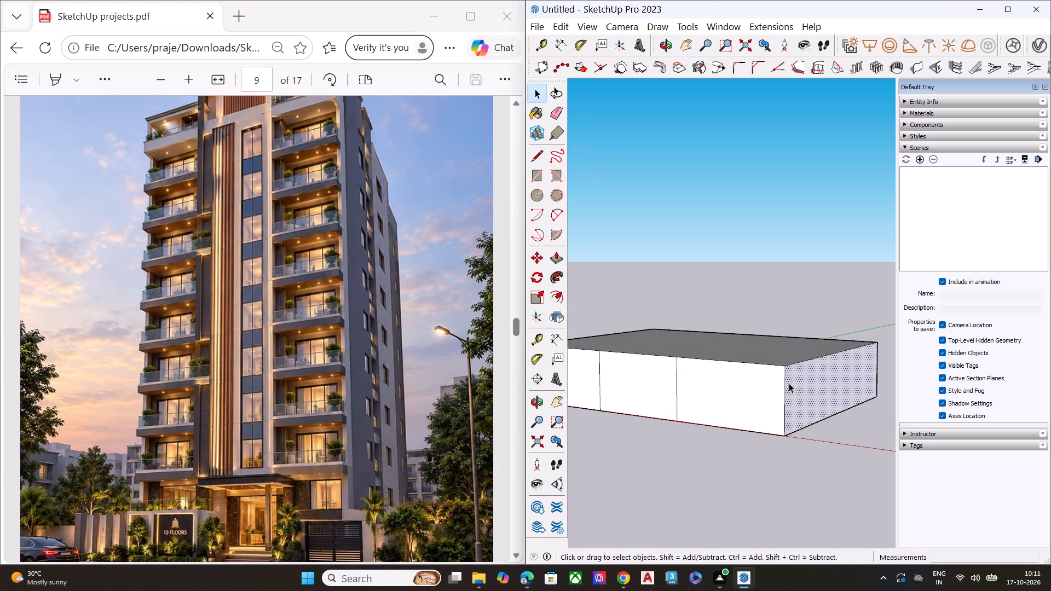
key("p")
left_click(800, 387)
left_click(793, 386)
key("space")
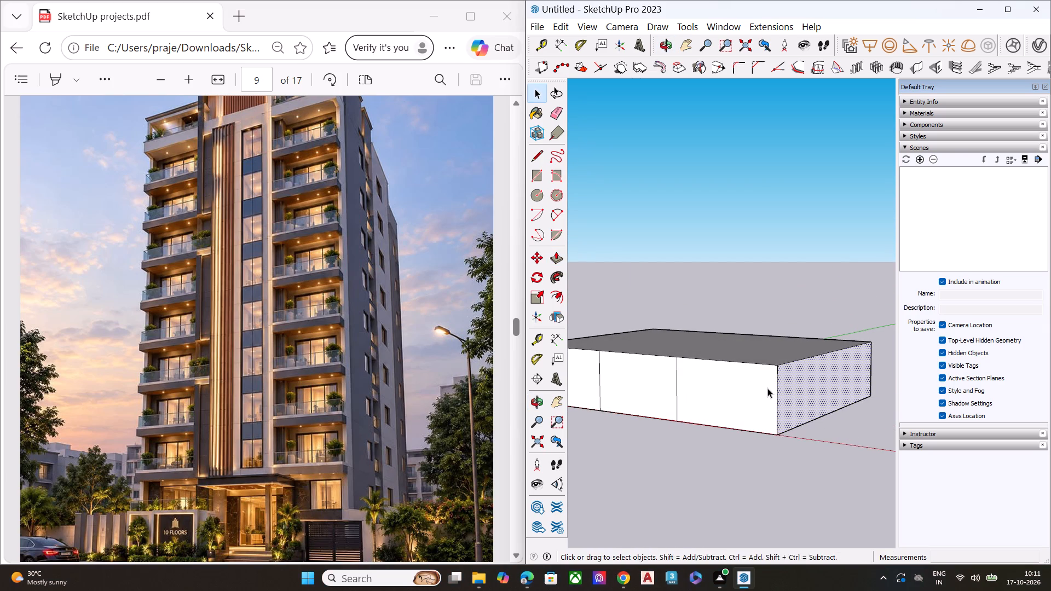
Draw a full-height vertical line about 17' 11" long on the front face, close to the edge far from the origin.
scroll(763, 389, "up", 1)
middle_click_drag(777, 387, 811, 378)
key("l")
middle_click_drag(783, 381, 819, 364)
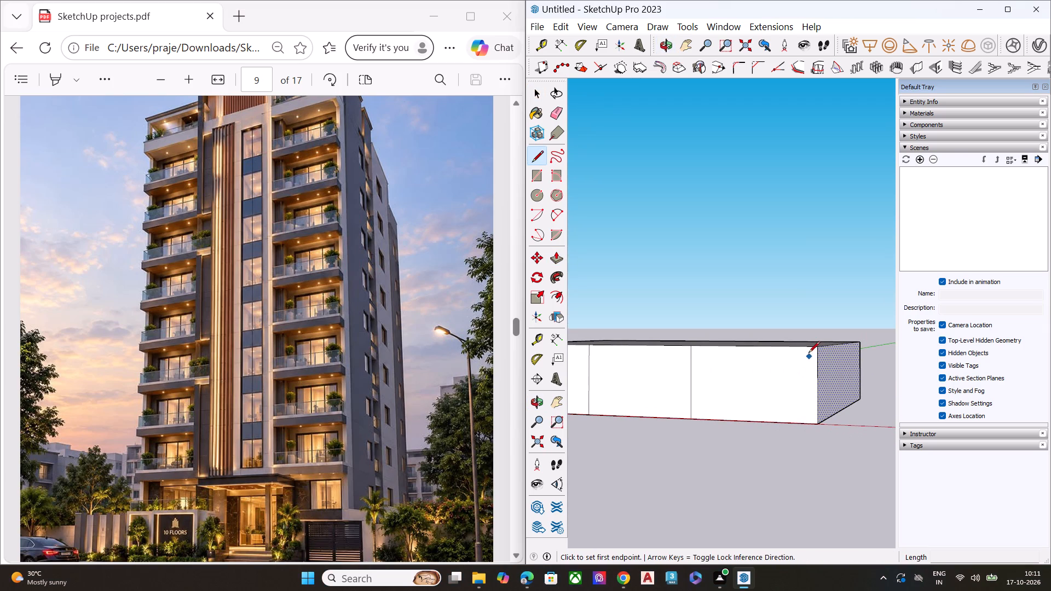
left_click(808, 349)
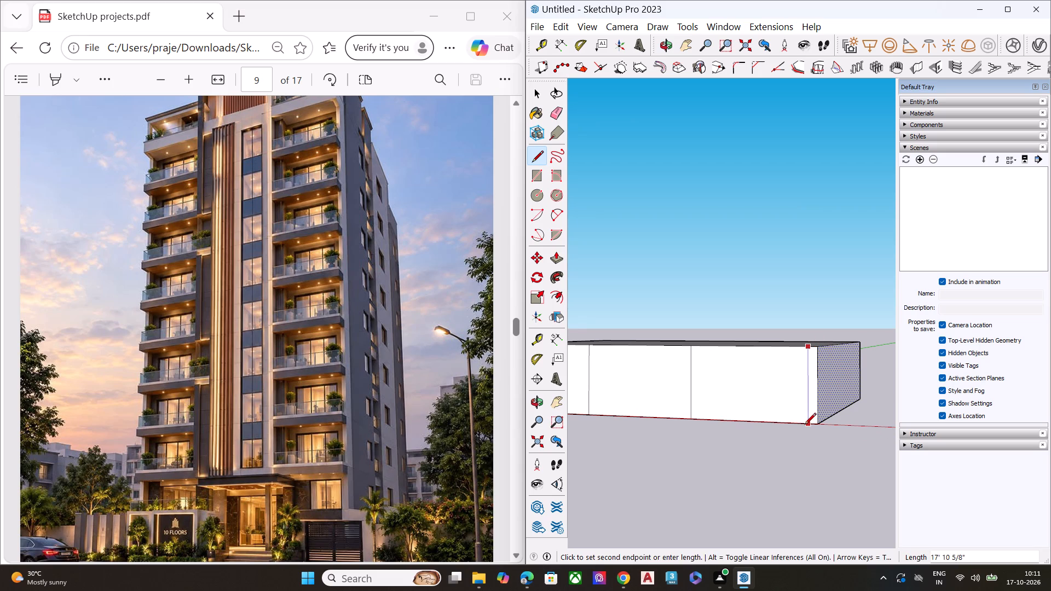
left_click(805, 425)
key("space")
Push/Pull the block's top face down about 15' 7", leaving a thin base slab.
scroll(841, 404, "down", 5)
middle_click_drag(825, 410, 855, 395)
scroll(740, 389, "up", 1)
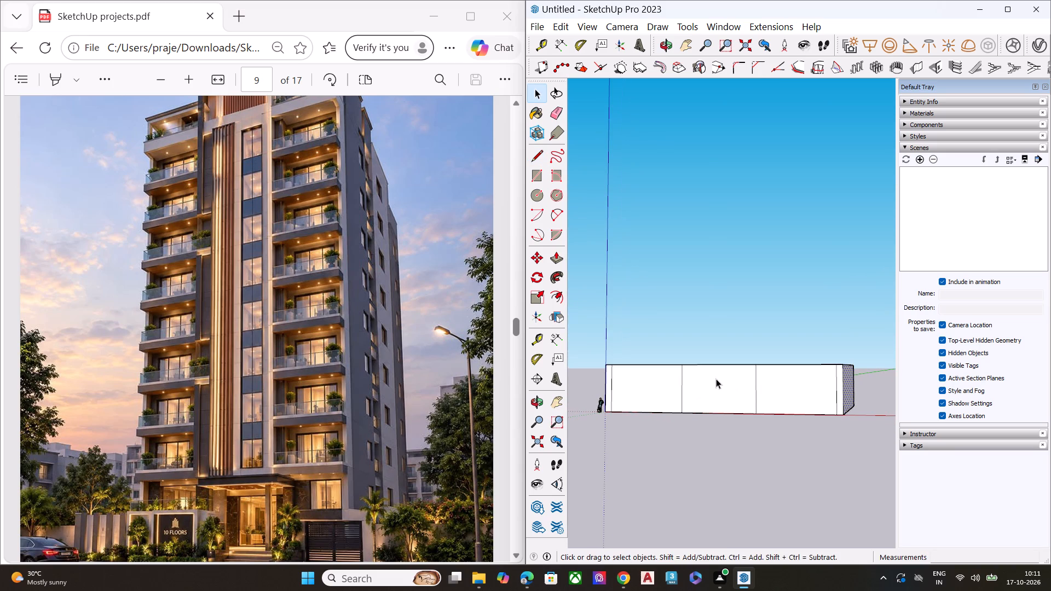
scroll(686, 369, "up", 2)
scroll(685, 369, "down", 1)
scroll(685, 369, "up", 3)
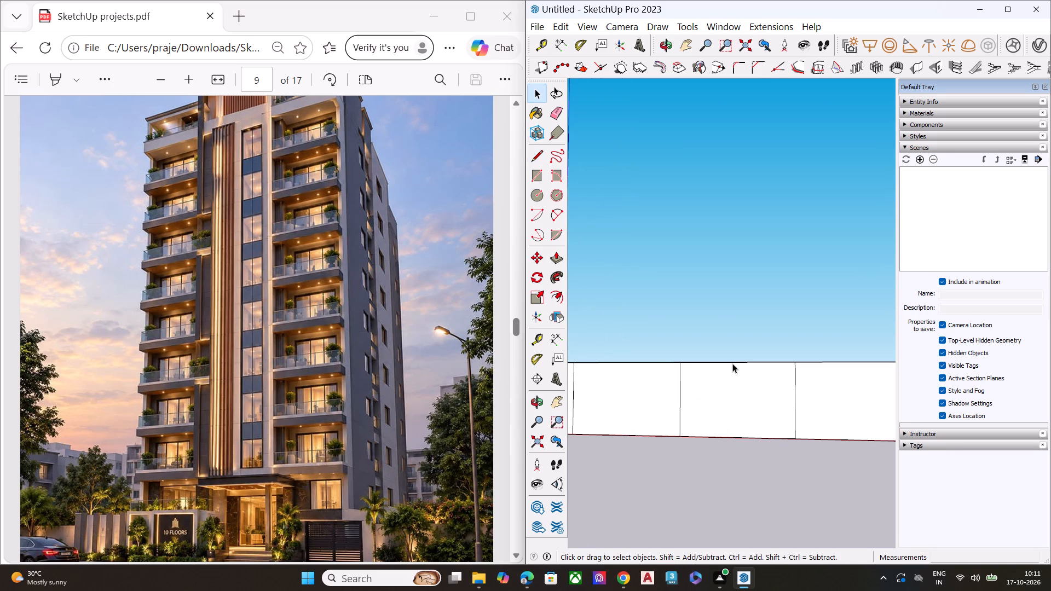
middle_click_drag(740, 392, 638, 450)
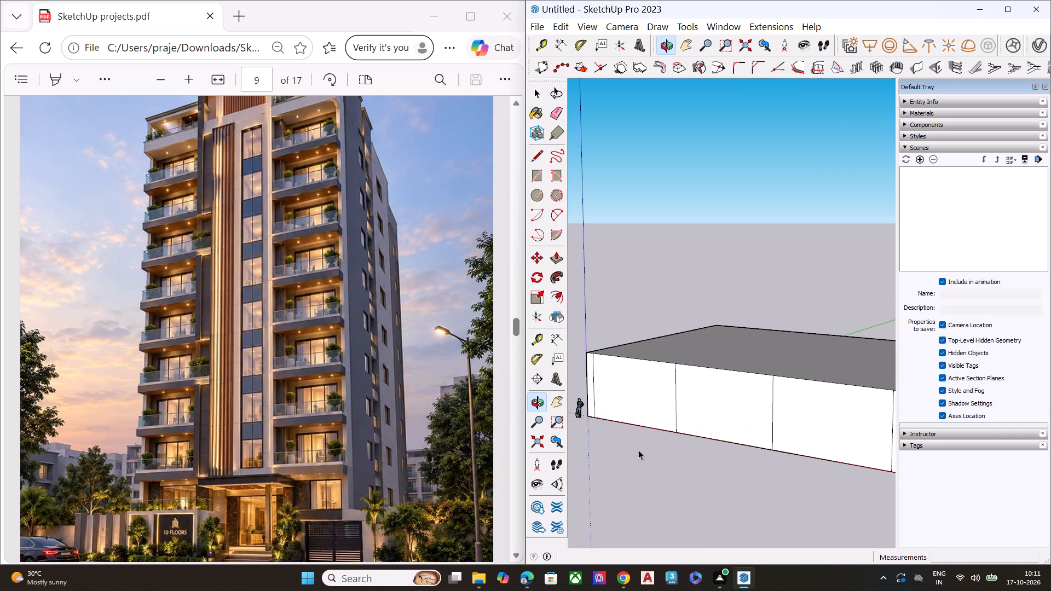
middle_click_drag(680, 433, 664, 384)
scroll(830, 453, "up", 2)
scroll(754, 440, "down", 2)
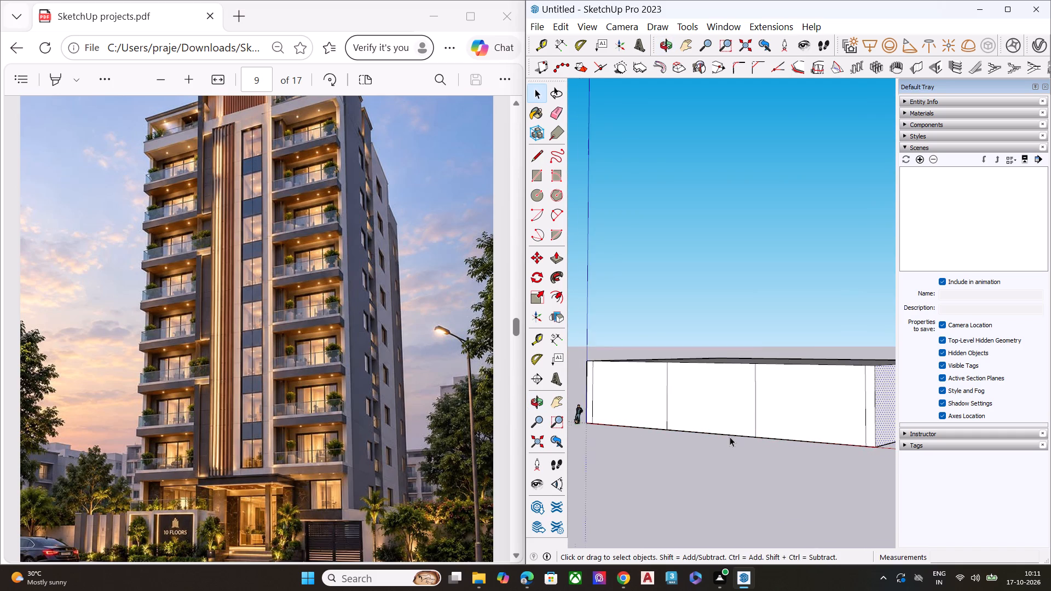
scroll(730, 437, "down", 2)
middle_click_drag(848, 434, 739, 437)
scroll(790, 455, "up", 7)
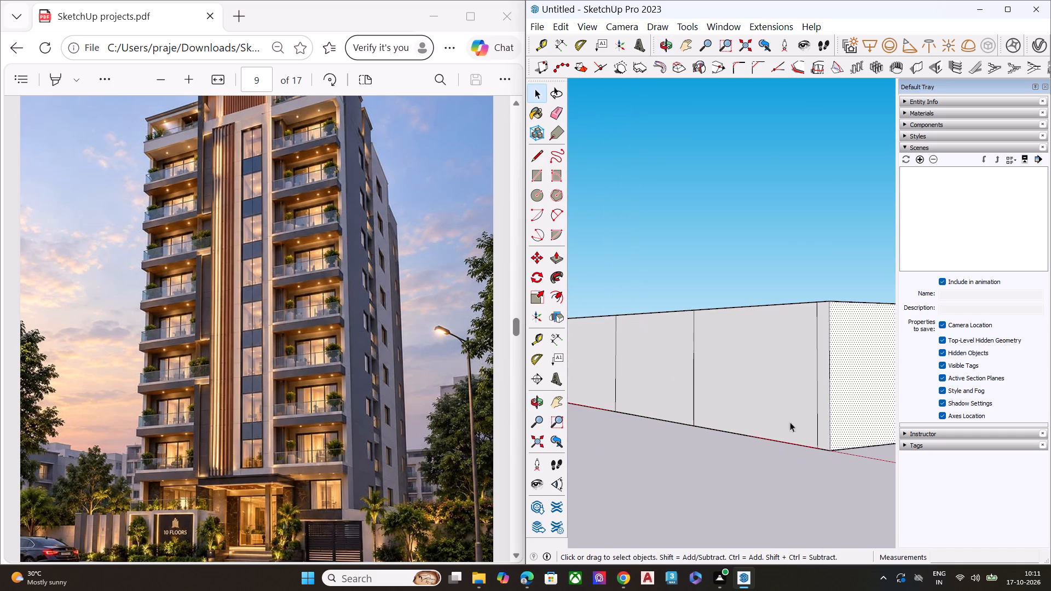
middle_click_drag(784, 388, 785, 477)
left_click(789, 273)
key("p")
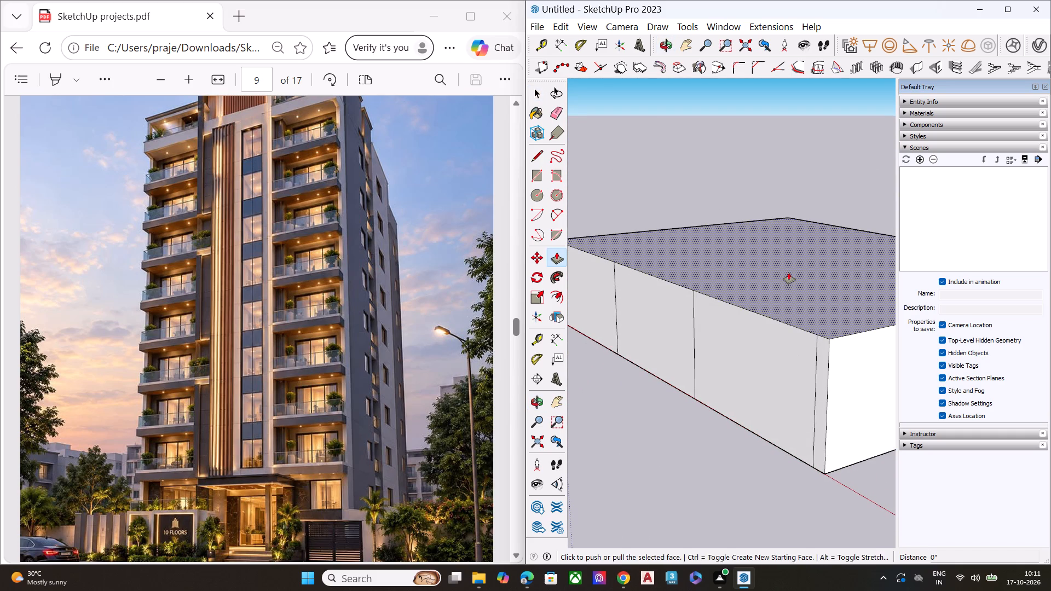
left_click(789, 273)
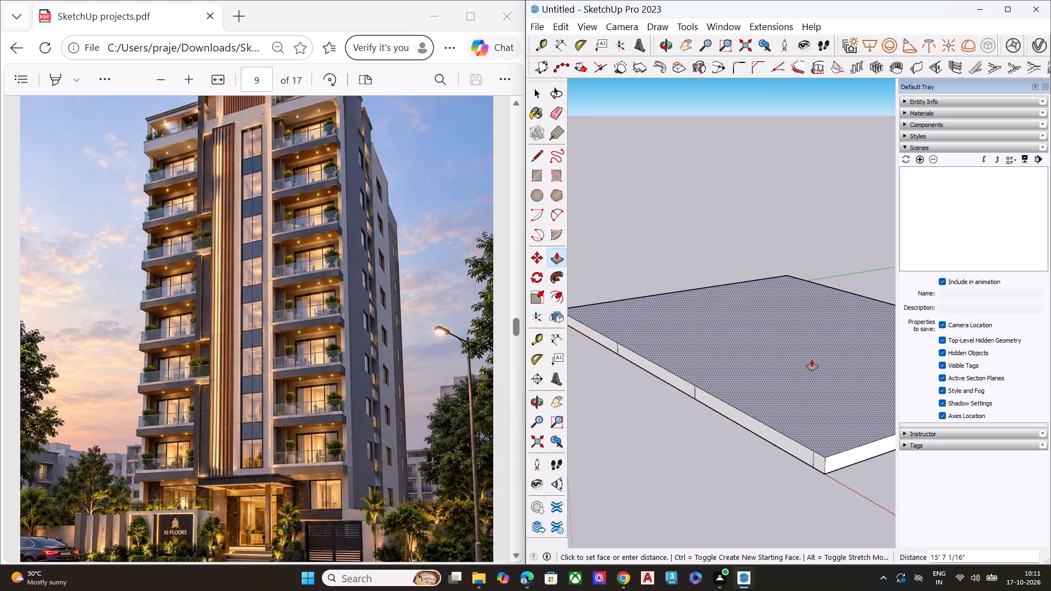
left_click(812, 360)
Push/Pull the slab's top face up about 22' 5" as a new starting face, keeping the horizontal line around the base.
left_click(812, 361)
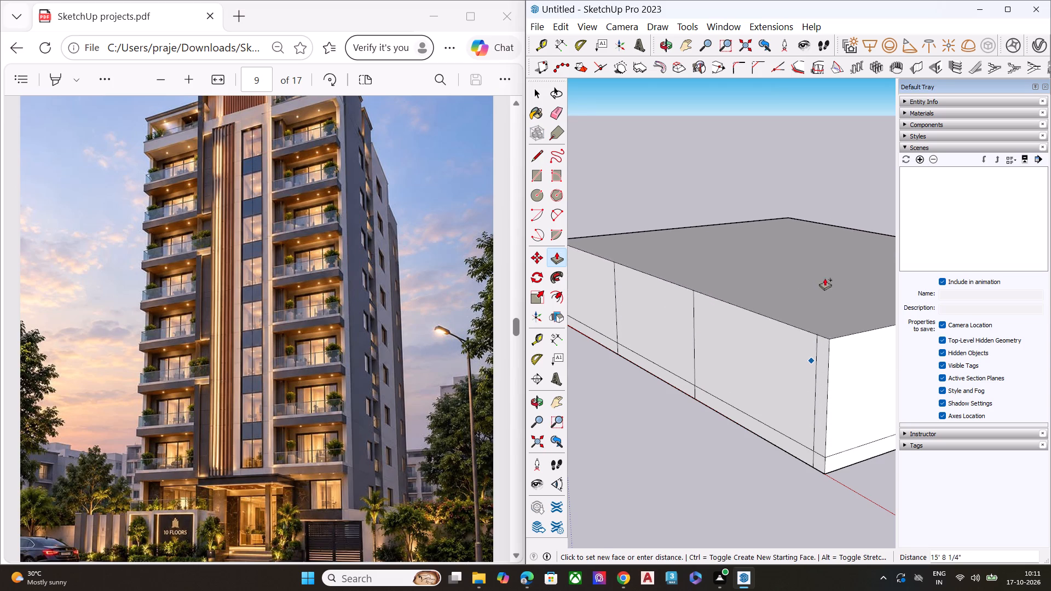
scroll(822, 285, "down", 1)
scroll(821, 287, "up", 1)
scroll(819, 291, "down", 2)
middle_click_drag(816, 298, 903, 249)
left_click(823, 236)
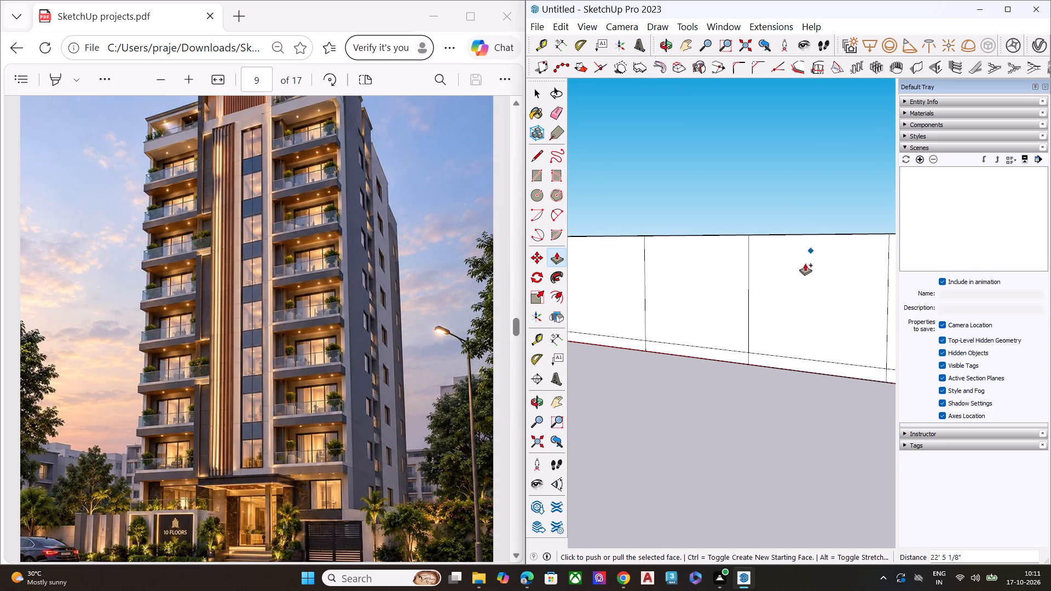
Erase the horizontal base line's segments in the narrow strip at the origin and in the middle bay of the front face.
scroll(799, 279, "down", 7)
scroll(730, 280, "up", 2)
scroll(730, 280, "down", 4)
scroll(730, 280, "up", 5)
key("space")
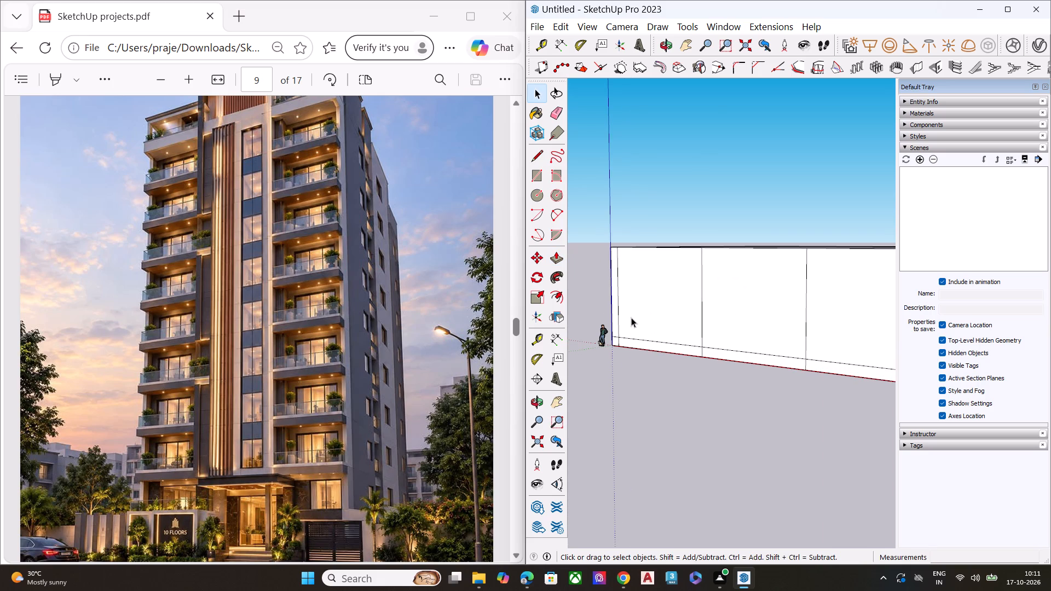
scroll(636, 333, "up", 6)
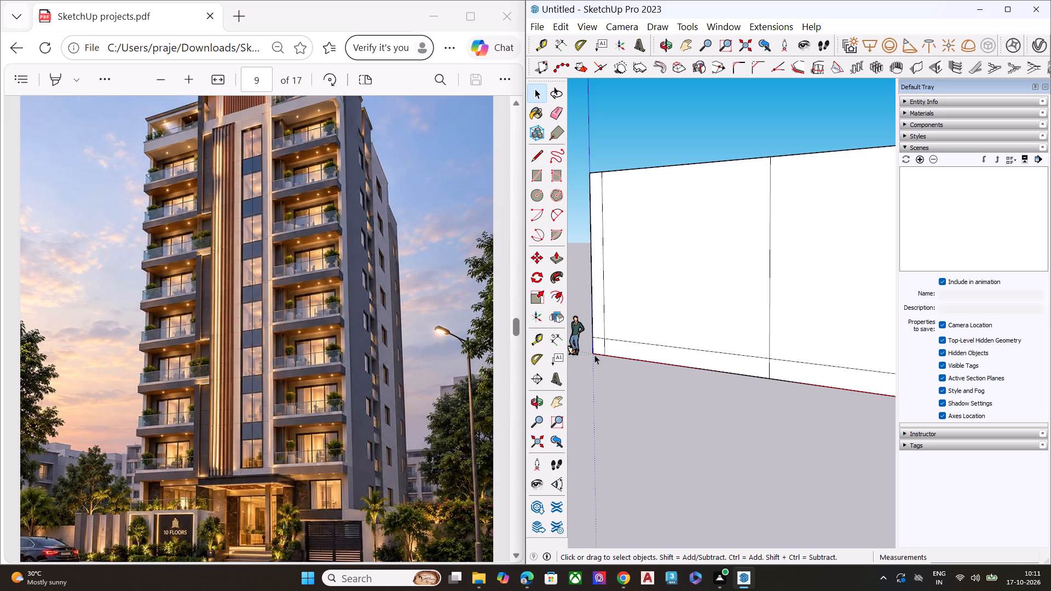
key("e")
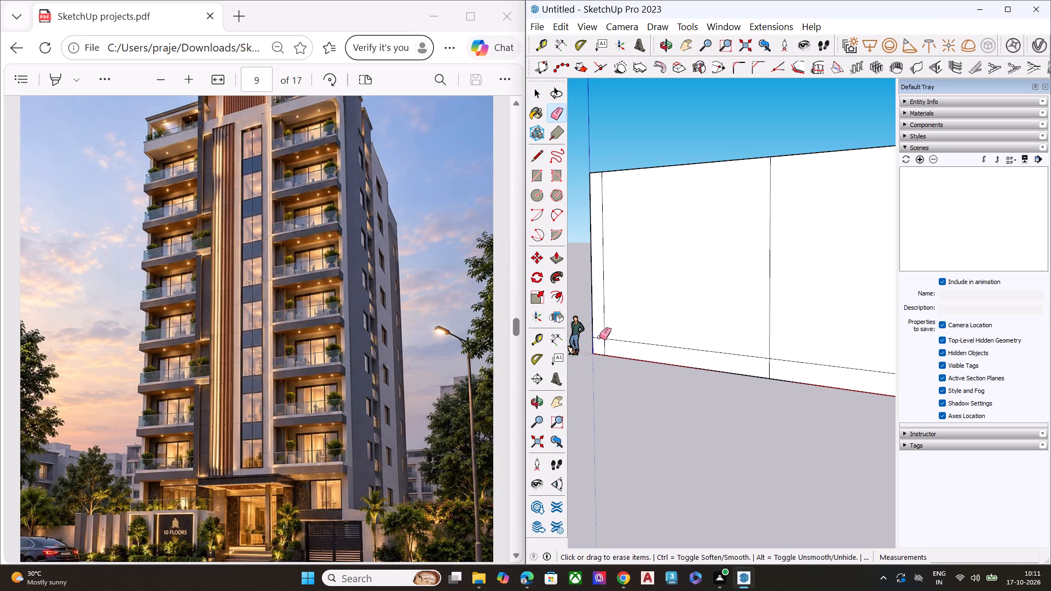
left_click(599, 337)
scroll(584, 335, "down", 6)
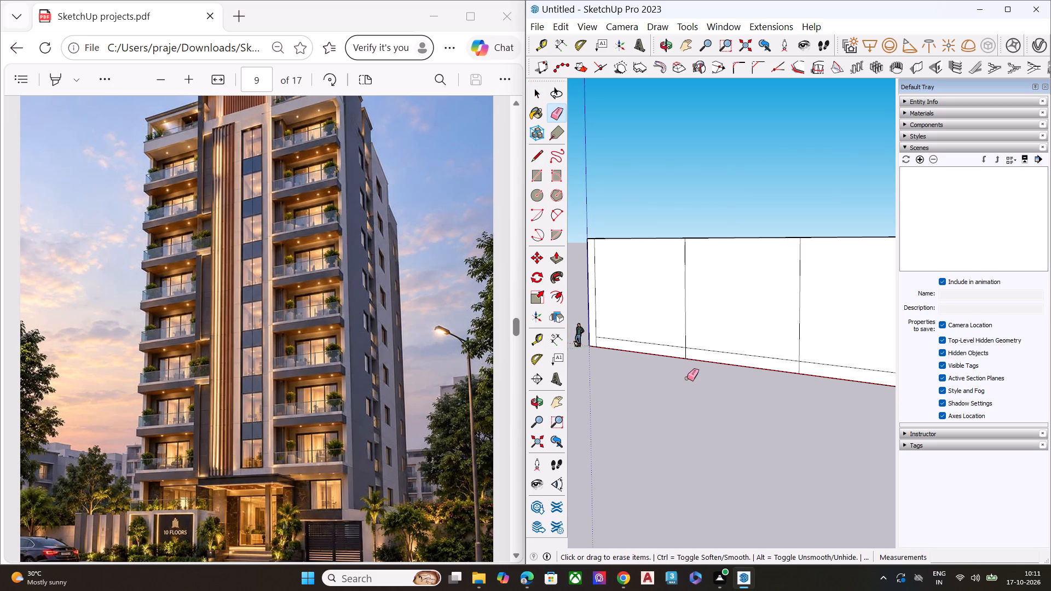
scroll(686, 364, "up", 1)
scroll(686, 364, "down", 3)
scroll(686, 364, "up", 4)
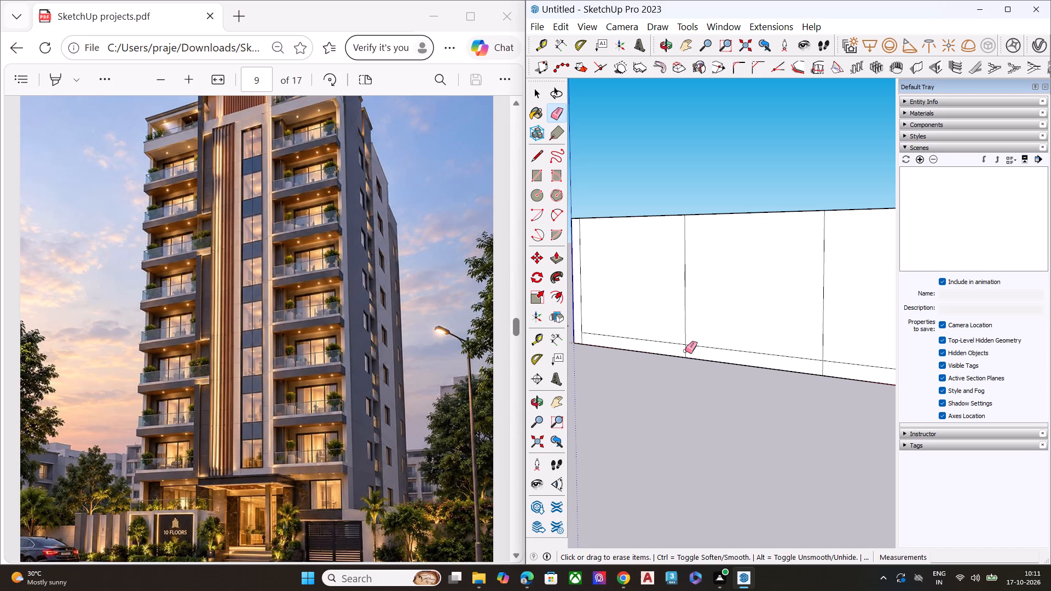
left_click(715, 349)
Erase the short vertical segment below the horizontal base line at the narrow strip farthest from the origin.
scroll(695, 364, "down", 5)
scroll(831, 379, "up", 1)
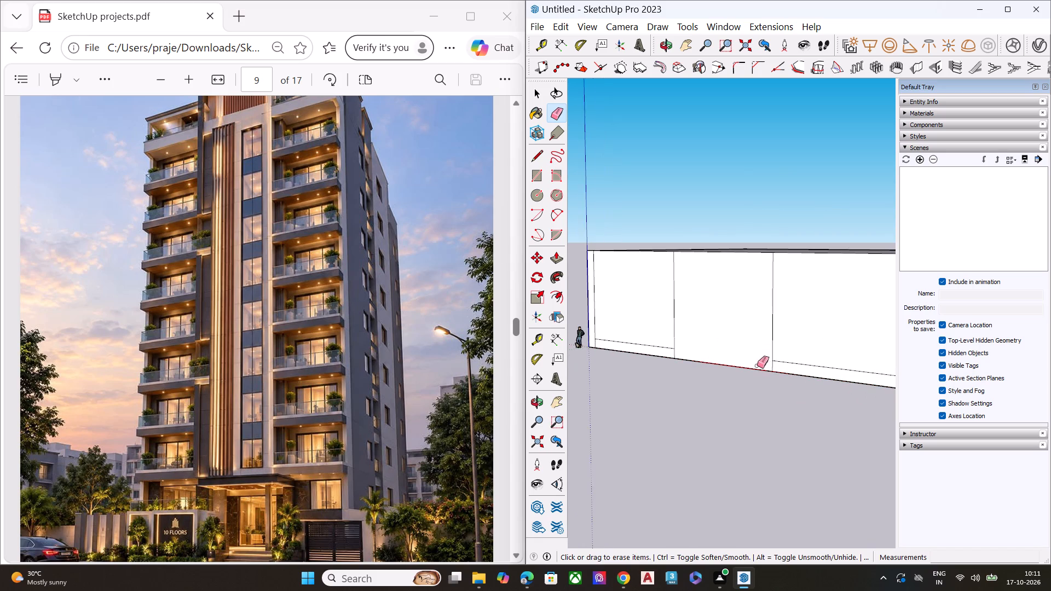
scroll(742, 373, "down", 3)
scroll(723, 381, "up", 1)
scroll(723, 382, "down", 3)
scroll(839, 371, "up", 7)
scroll(853, 375, "down", 2)
scroll(853, 376, "up", 2)
left_click(839, 389)
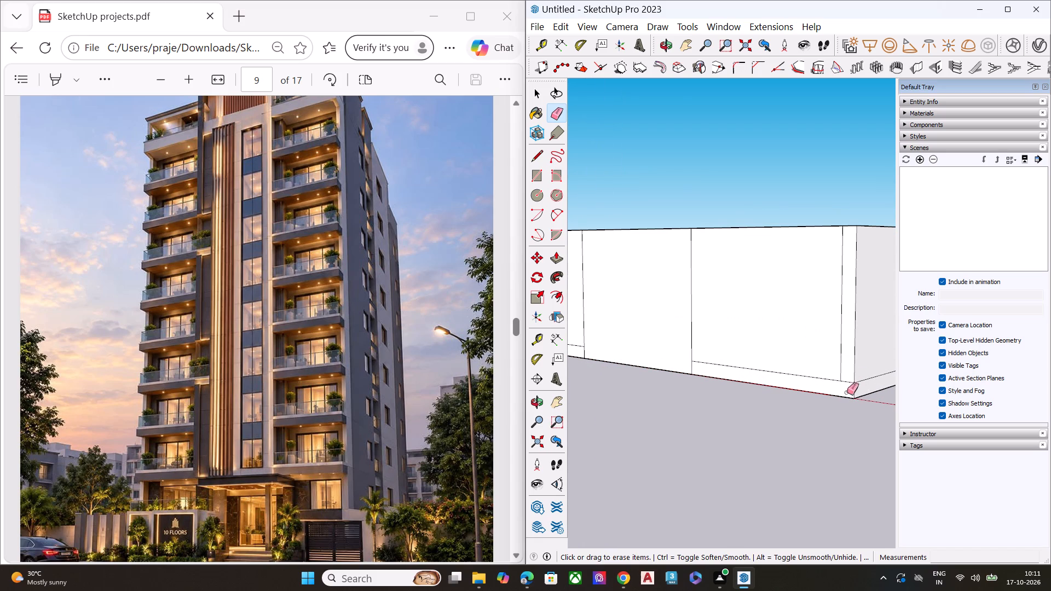
key("space")
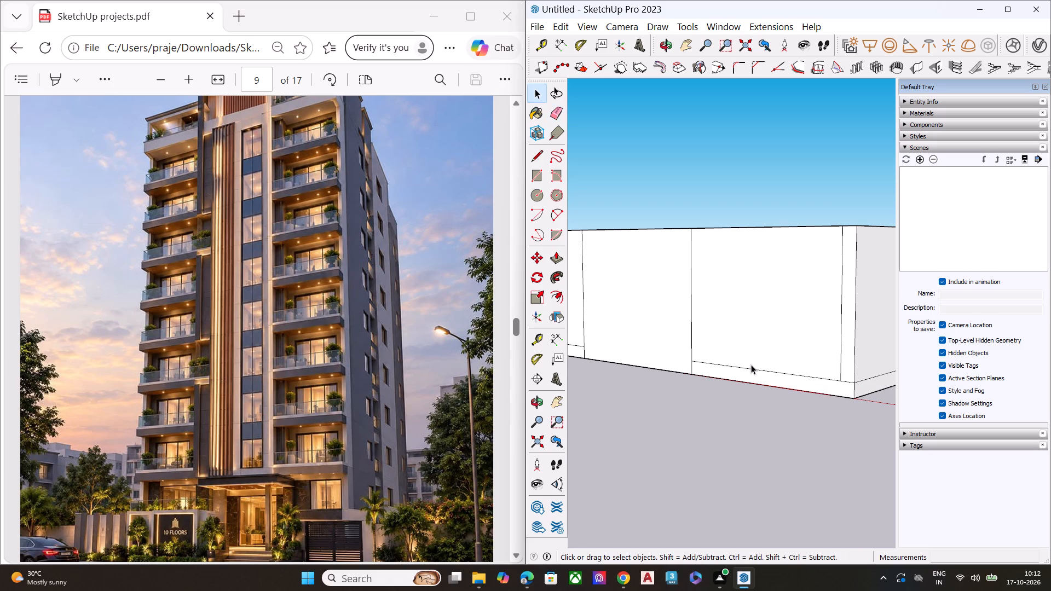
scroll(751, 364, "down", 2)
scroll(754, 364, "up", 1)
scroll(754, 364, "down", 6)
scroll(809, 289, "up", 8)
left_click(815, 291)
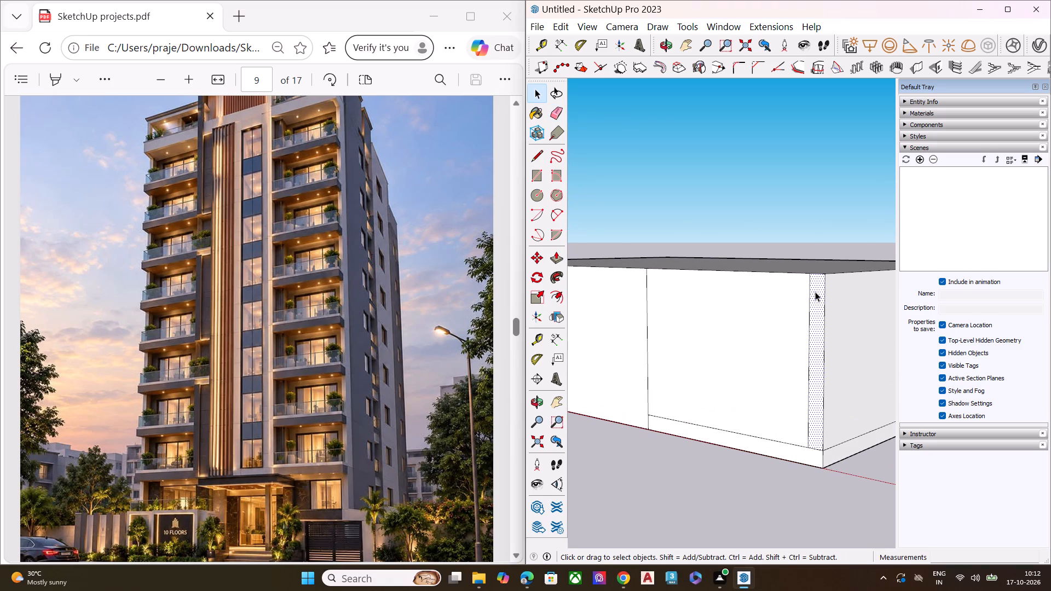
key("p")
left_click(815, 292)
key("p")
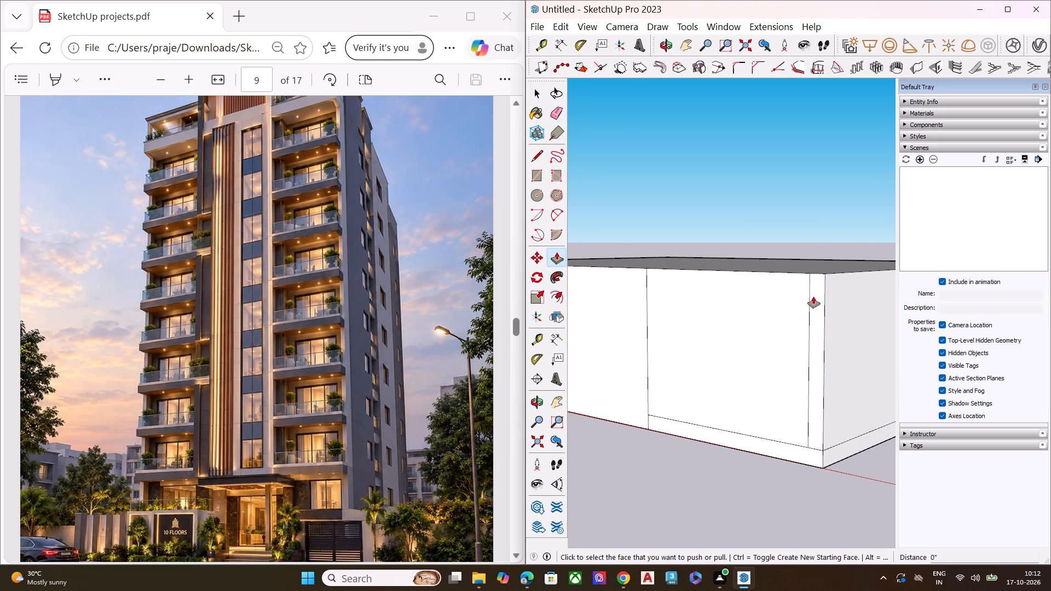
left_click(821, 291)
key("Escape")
Push/Pull the front bay farthest from the origin inward about 16' 5", above the plinth.
left_click(749, 318)
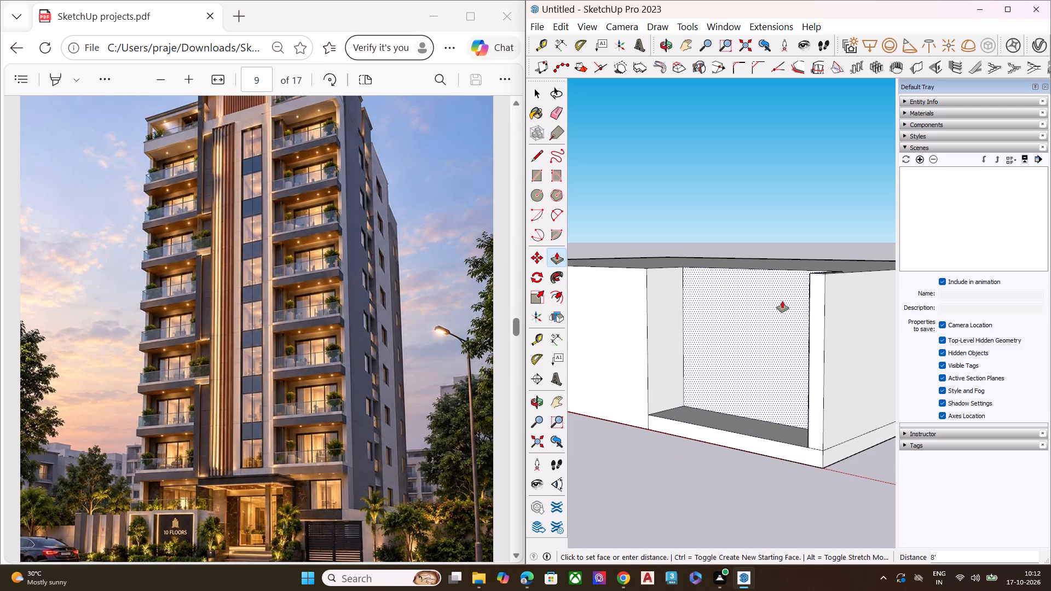
scroll(782, 301, "up", 1)
middle_click_drag(782, 357, 775, 393)
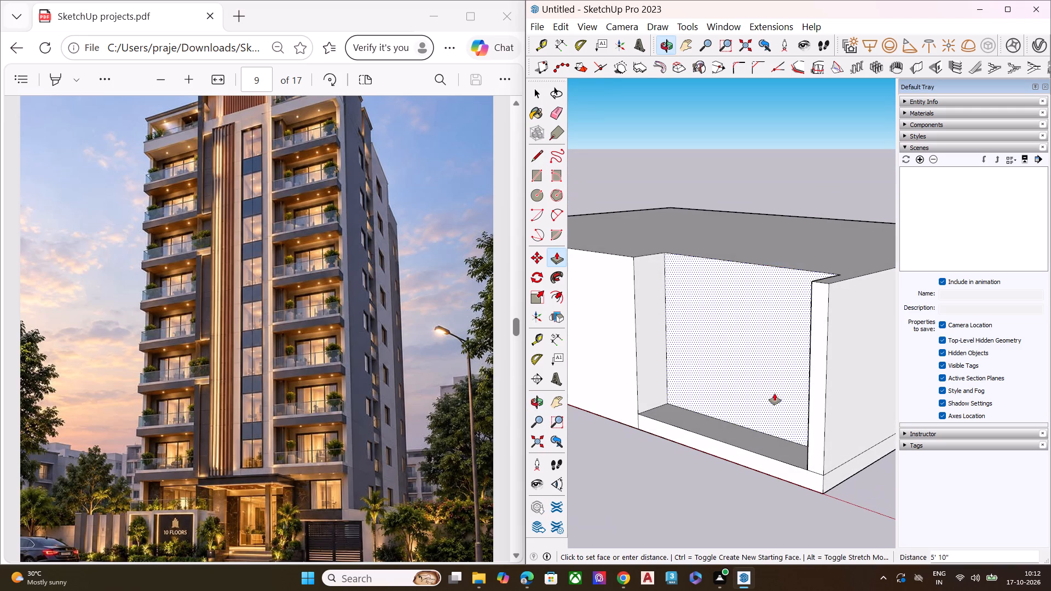
middle_click_drag(796, 344, 794, 411)
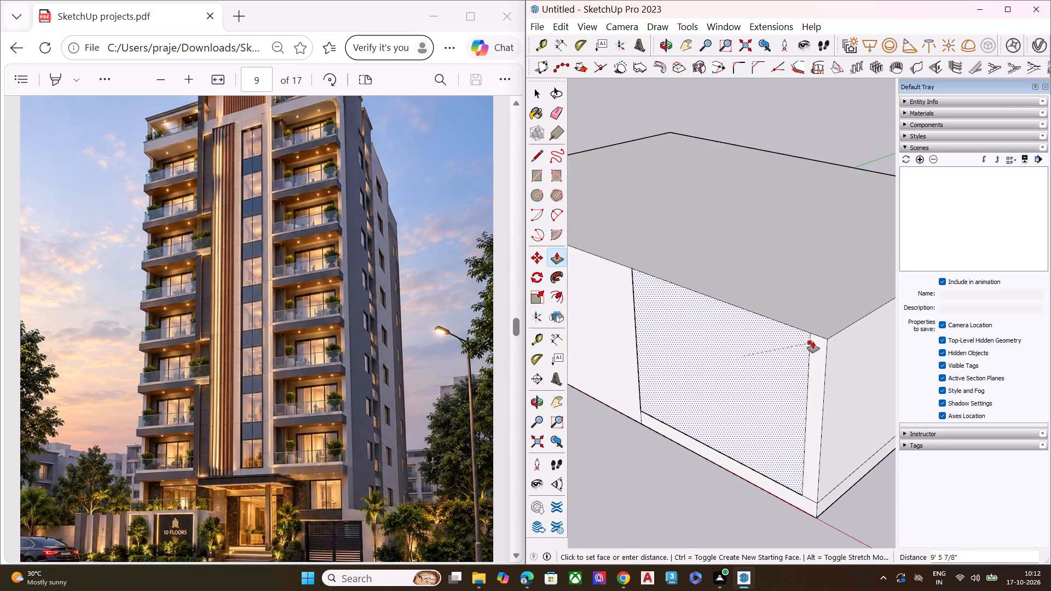
left_click_drag(819, 309, 828, 300)
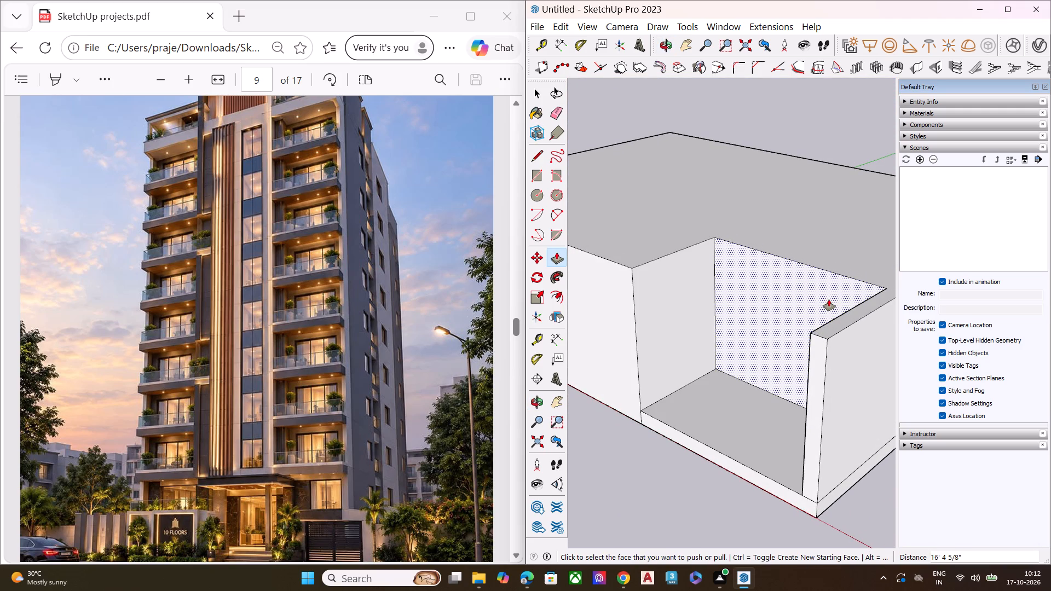
Push/Pull the front bay nearest the origin inward about 16' 5", level with the other recess's back wall.
scroll(852, 287, "down", 10)
scroll(869, 282, "up", 1)
left_click(628, 268)
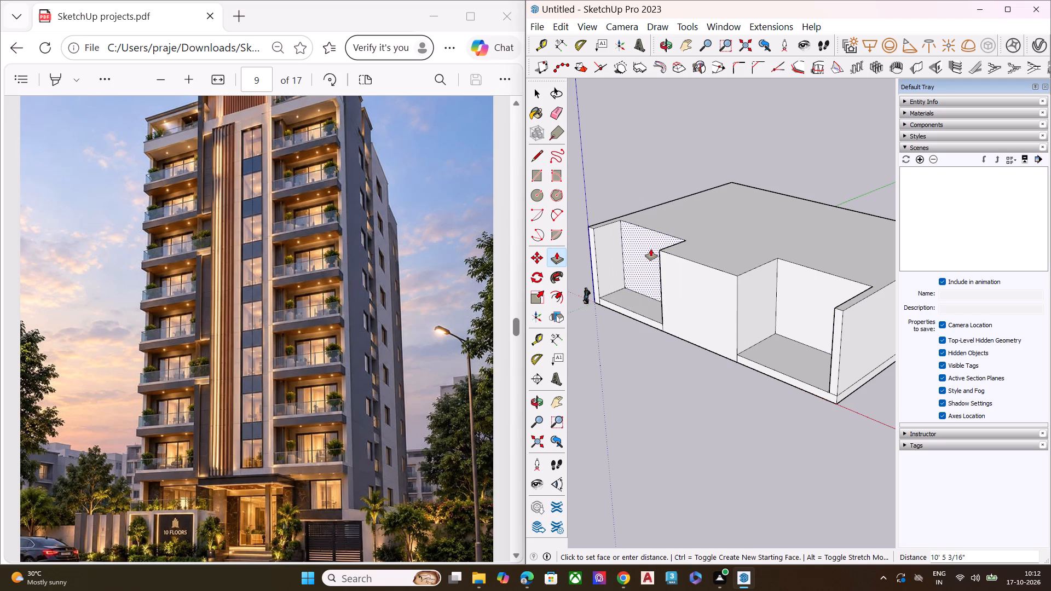
left_click(793, 265)
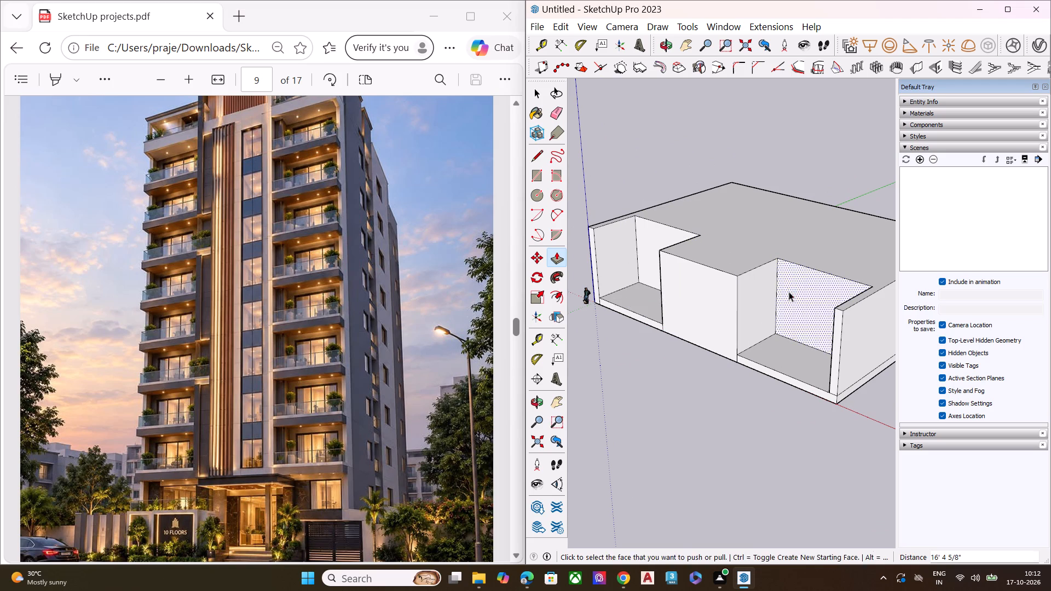
key("space")
Push/Pull the back wall of the recess farthest from the origin forward about 3' 11" to make it shallower.
middle_click_drag(715, 318, 737, 295)
scroll(694, 289, "up", 2)
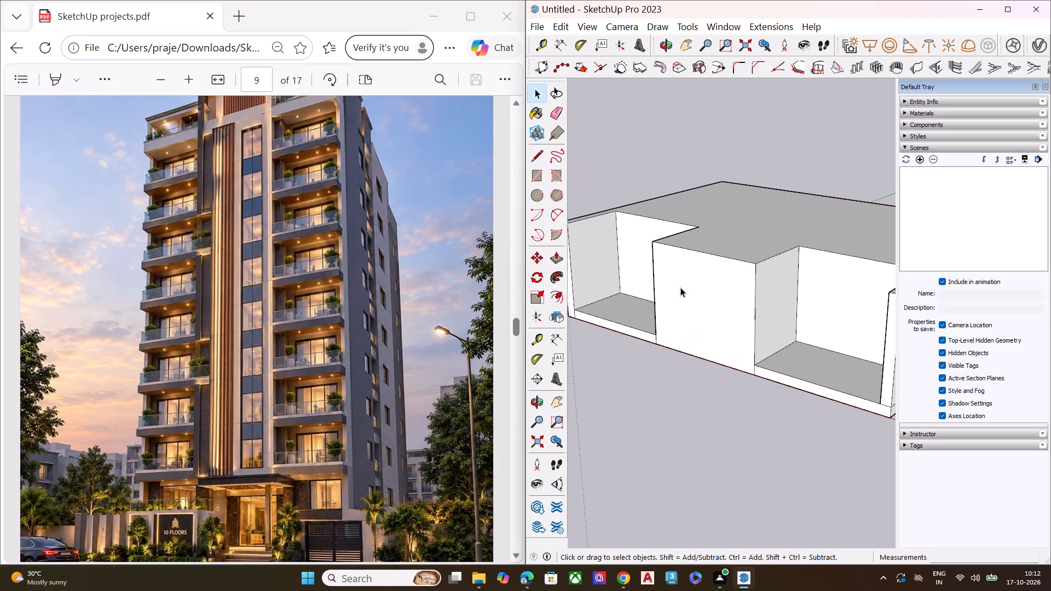
scroll(460, 318, "down", 3)
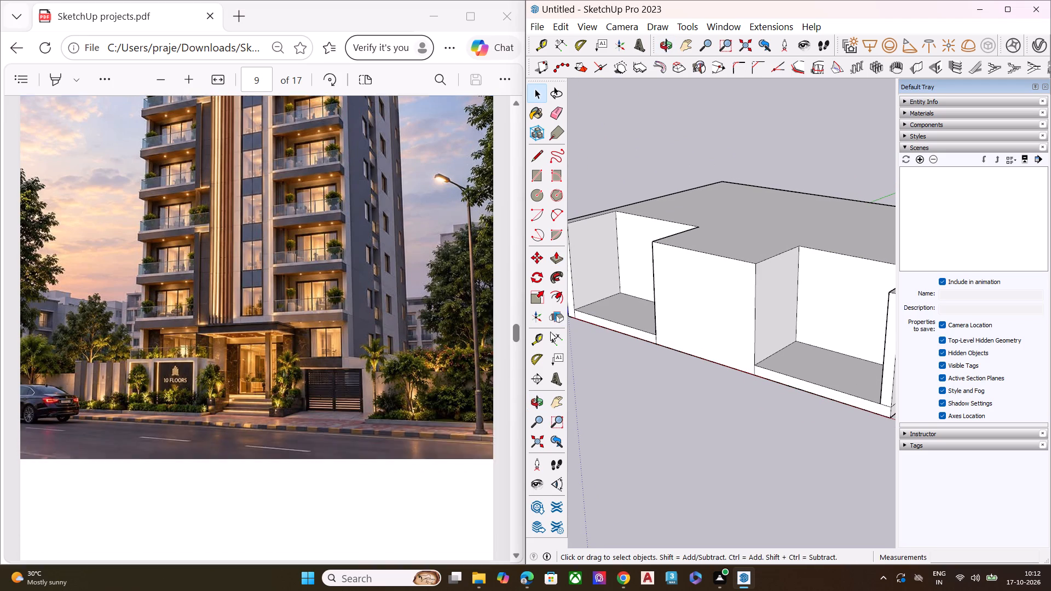
scroll(550, 332, "down", 2)
scroll(423, 327, "up", 6)
scroll(422, 329, "down", 1)
scroll(422, 329, "up", 2)
scroll(422, 329, "down", 2)
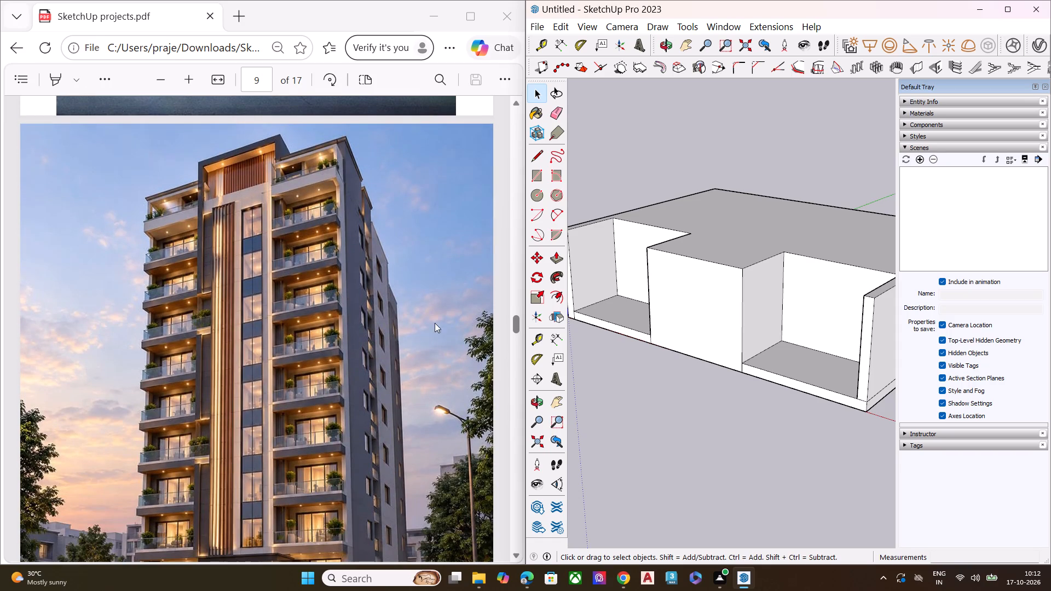
left_click(803, 299)
key("p")
left_click(807, 300)
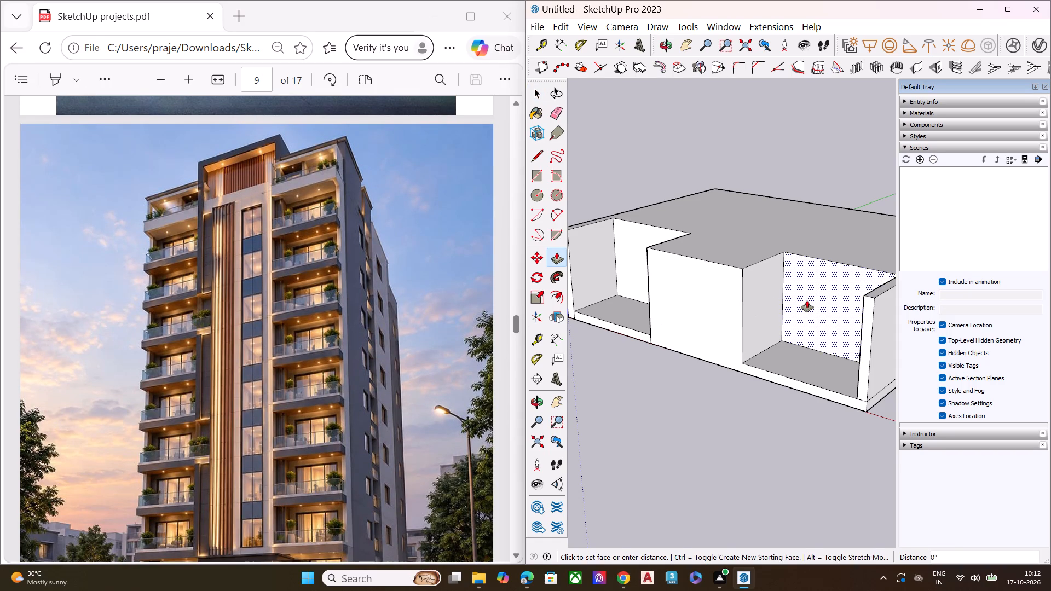
left_click(799, 308)
key("space")
Push/Pull the back wall of the recess nearest the origin forward about 3' 11", level with the other recess.
left_click(632, 235)
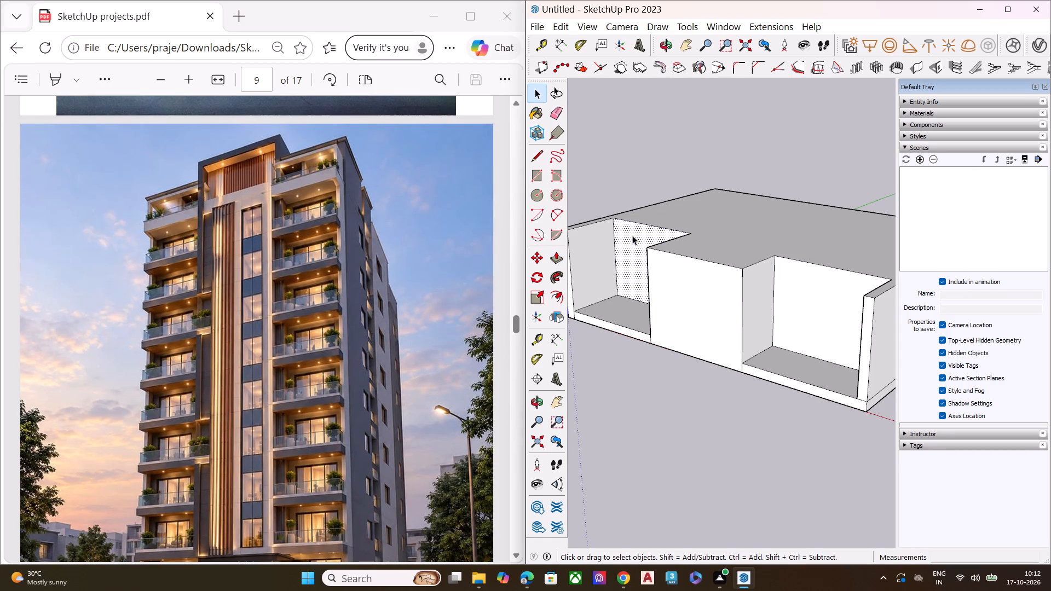
key("p")
left_click(642, 233)
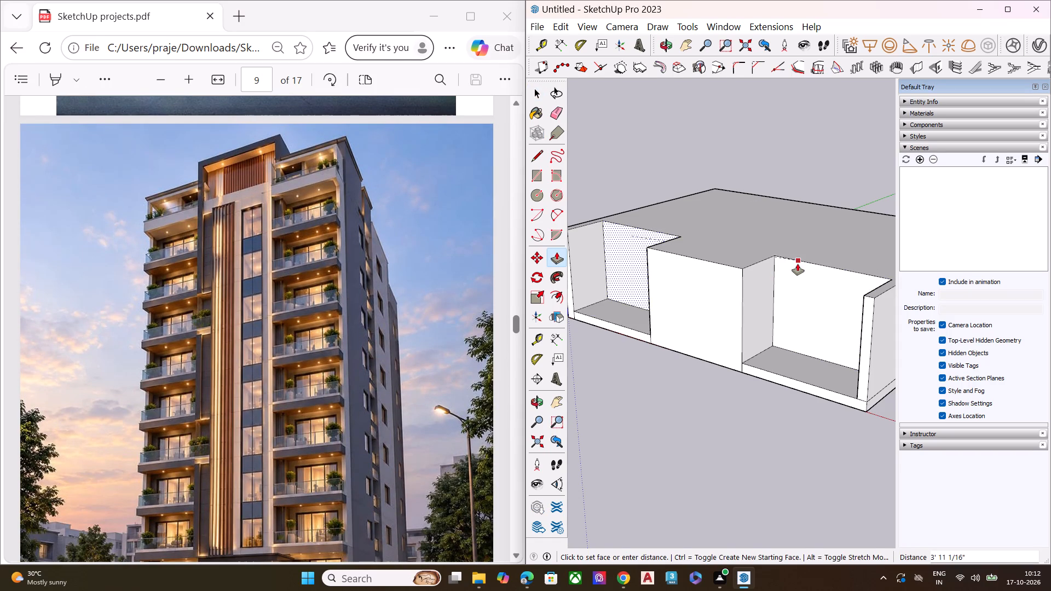
left_click(798, 264)
key("space")
Compare the recessed bays and projecting middle bay with the tower's central facade in the reference image.
scroll(804, 259, "down", 7)
middle_click_drag(757, 288, 775, 249)
scroll(753, 309, "down", 1)
scroll(753, 310, "up", 3)
scroll(753, 310, "down", 1)
scroll(753, 310, "up", 1)
scroll(753, 310, "down", 1)
scroll(753, 310, "up", 1)
scroll(729, 393, "down", 1)
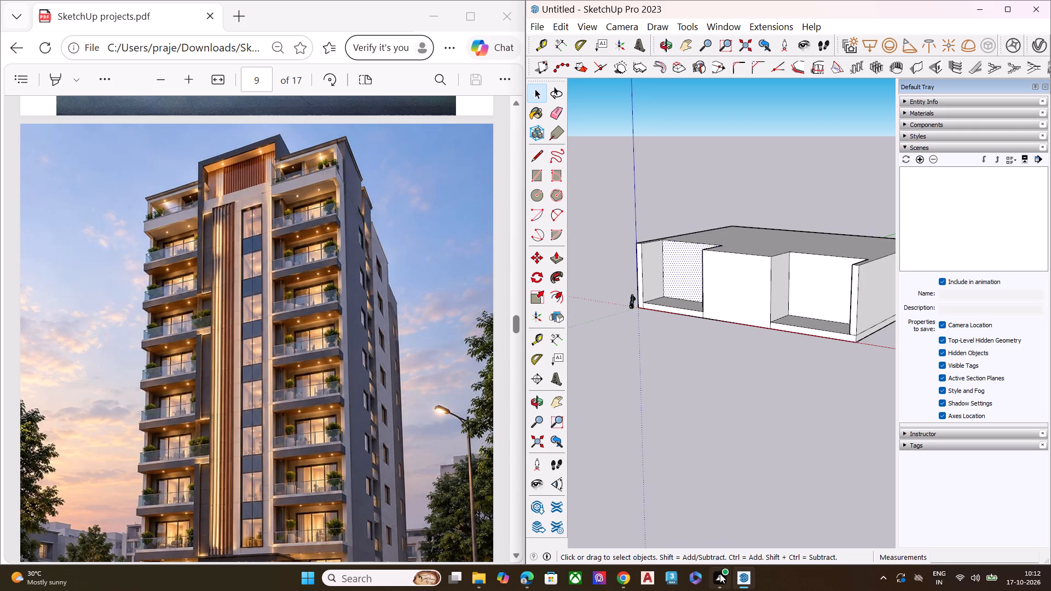
scroll(733, 312, "down", 4)
middle_click_drag(761, 290, 757, 297)
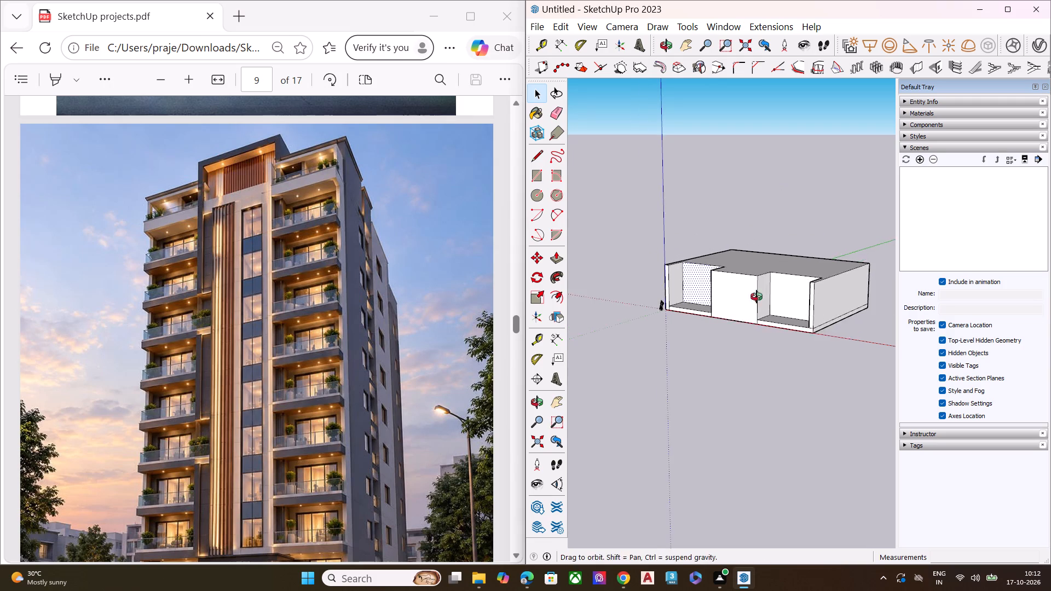
middle_click_drag(757, 297, 719, 329)
scroll(752, 294, "up", 9)
scroll(776, 278, "down", 6)
scroll(704, 293, "up", 6)
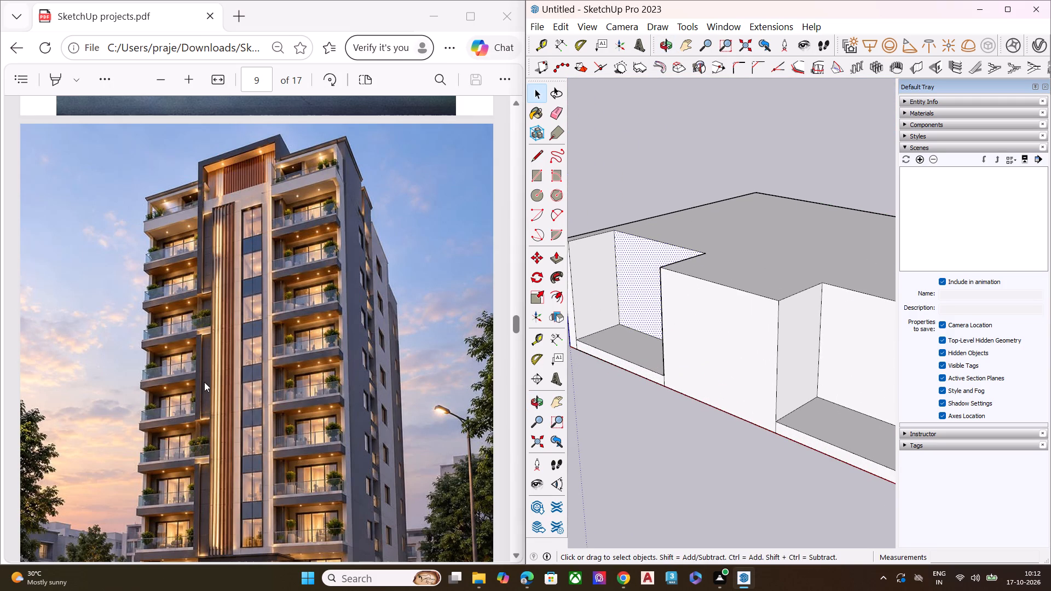
scroll(204, 382, "down", 2)
Draw a vertical line about 24' 9" long down the middle bay's full height, near its edge farthest from the origin.
middle_click_drag(640, 410, 771, 311)
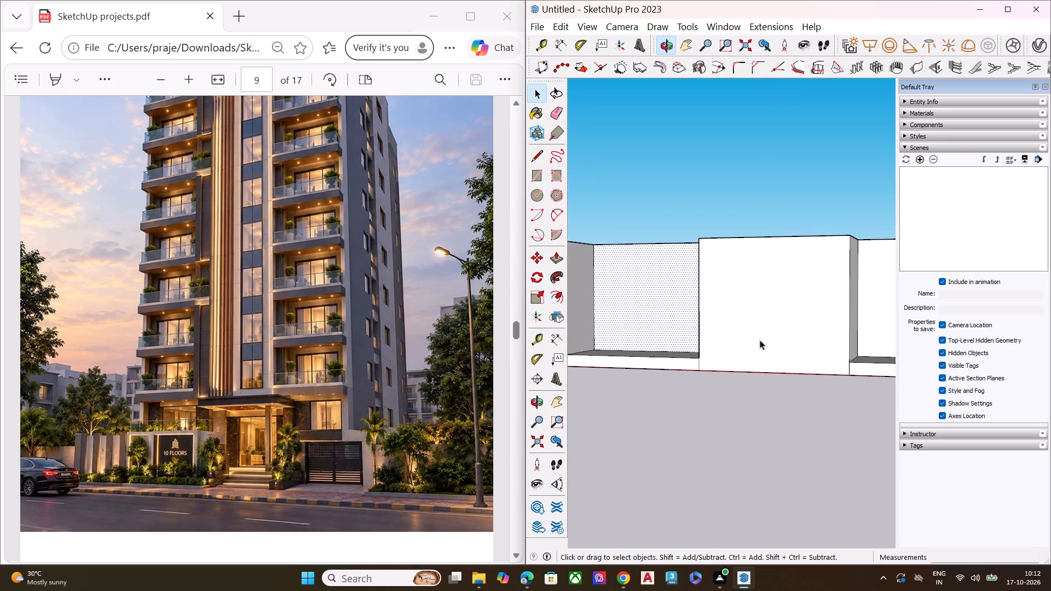
scroll(760, 340, "down", 1)
scroll(760, 340, "up", 2)
key("l")
scroll(649, 368, "down", 3)
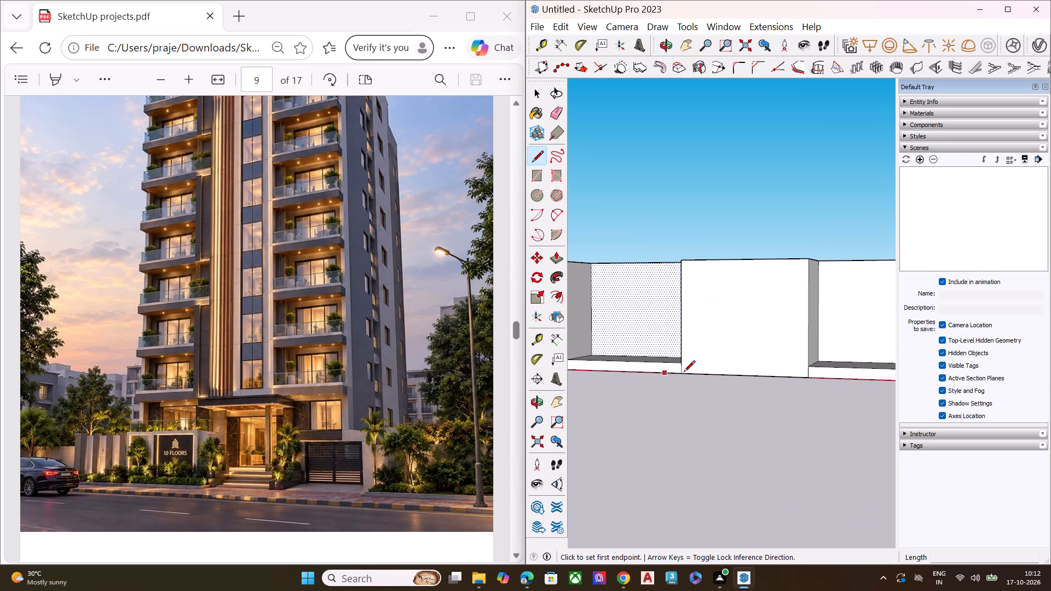
left_click(796, 262)
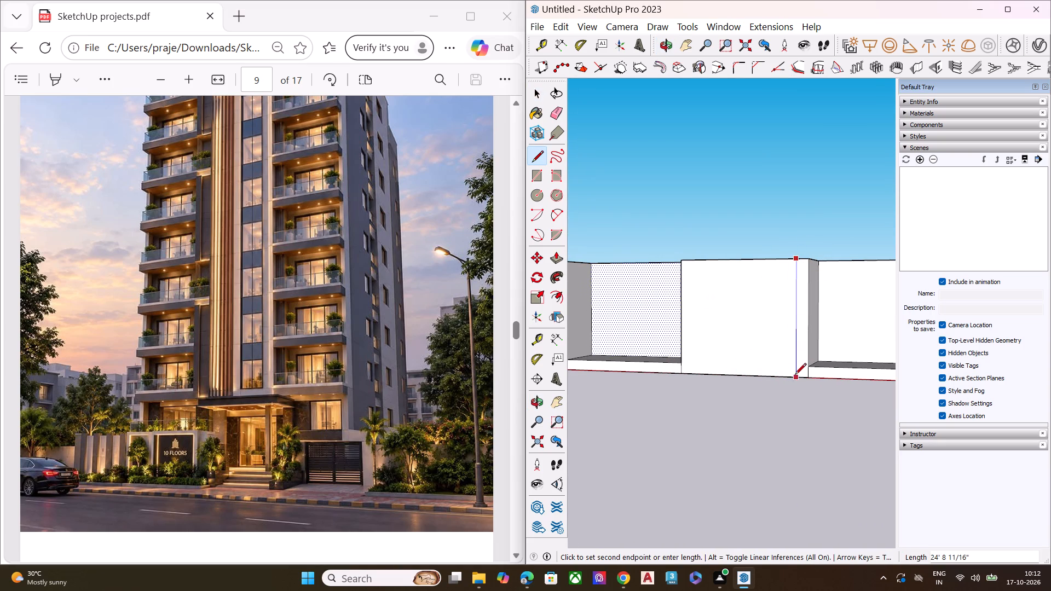
left_click(795, 376)
key("space")
Move that vertical line about 11" toward the origin to widen the middle bay's edge strip.
left_click(797, 282)
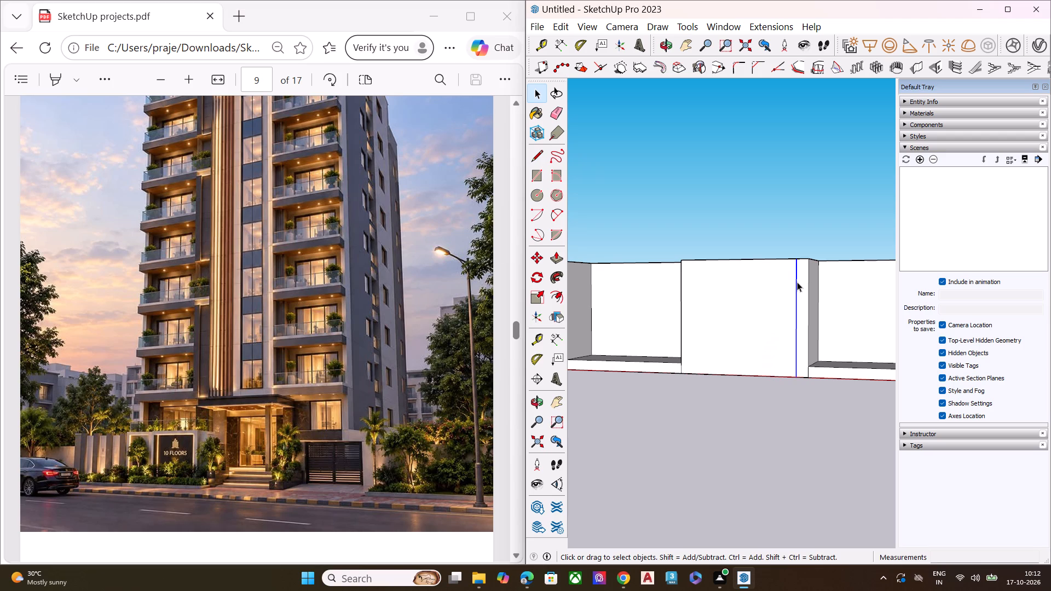
key("m")
left_click(794, 258)
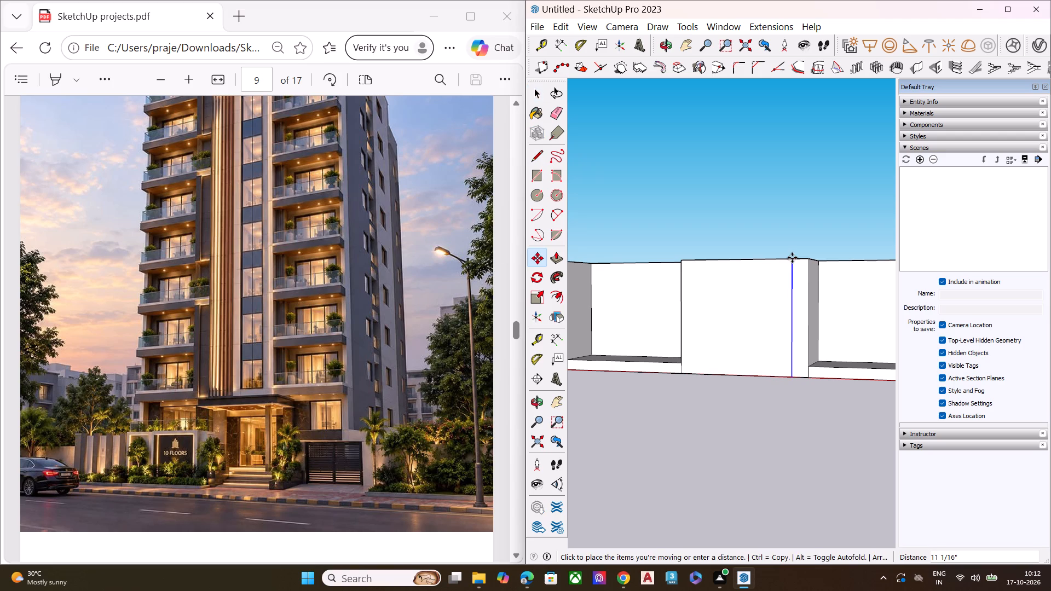
left_click(792, 258)
key("space")
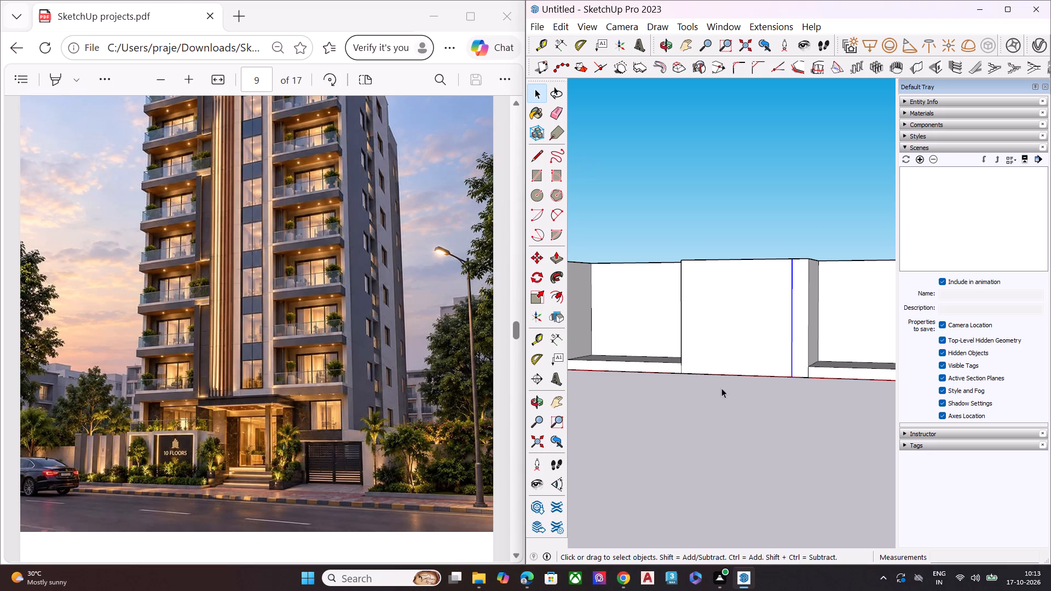
middle_click_drag(795, 328, 800, 381)
left_click(769, 426)
key("space")
Draw a vertical line from the top edge to the base near the centre of the middle bay's front face.
middle_click_drag(800, 345, 822, 316)
key("l")
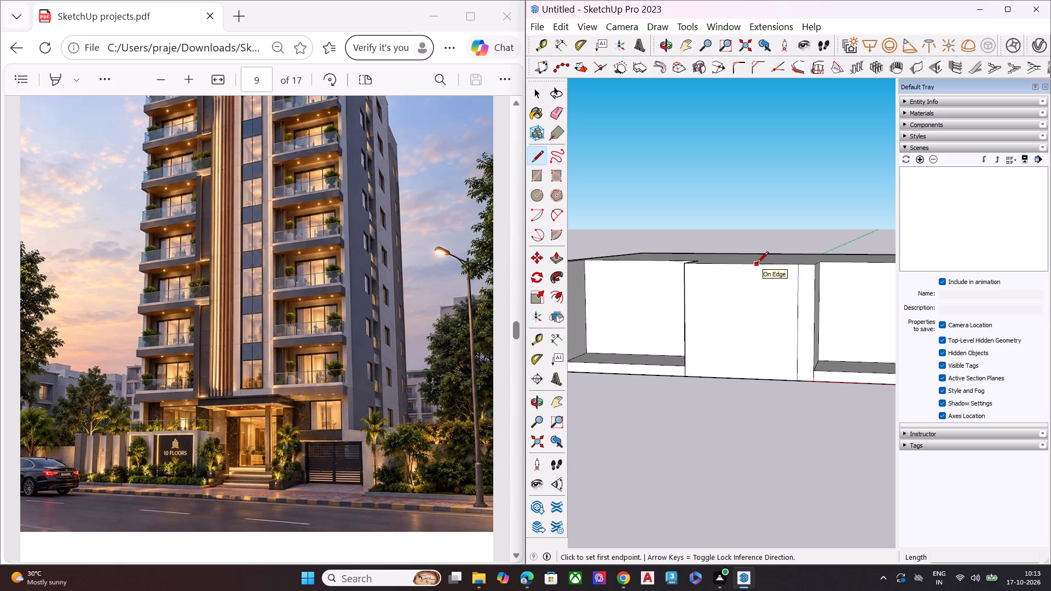
left_click(757, 264)
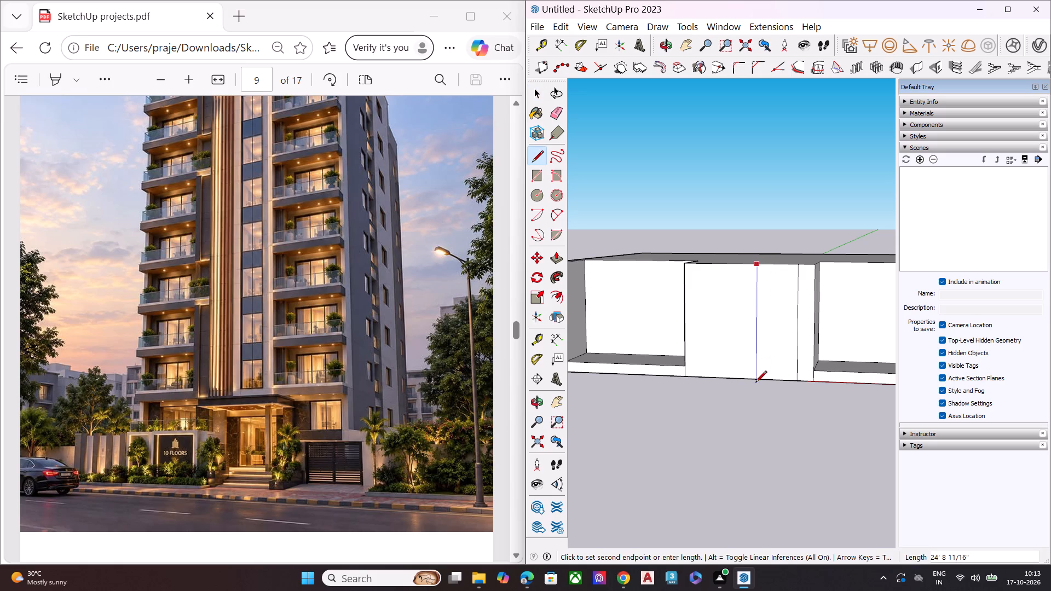
left_click(755, 383)
key("space")
Erase the short end of the central vertical line that overshoots the middle bay's base edge.
middle_click_drag(781, 393, 626, 381)
scroll(736, 385, "up", 1)
scroll(737, 385, "down", 1)
scroll(738, 385, "up", 5)
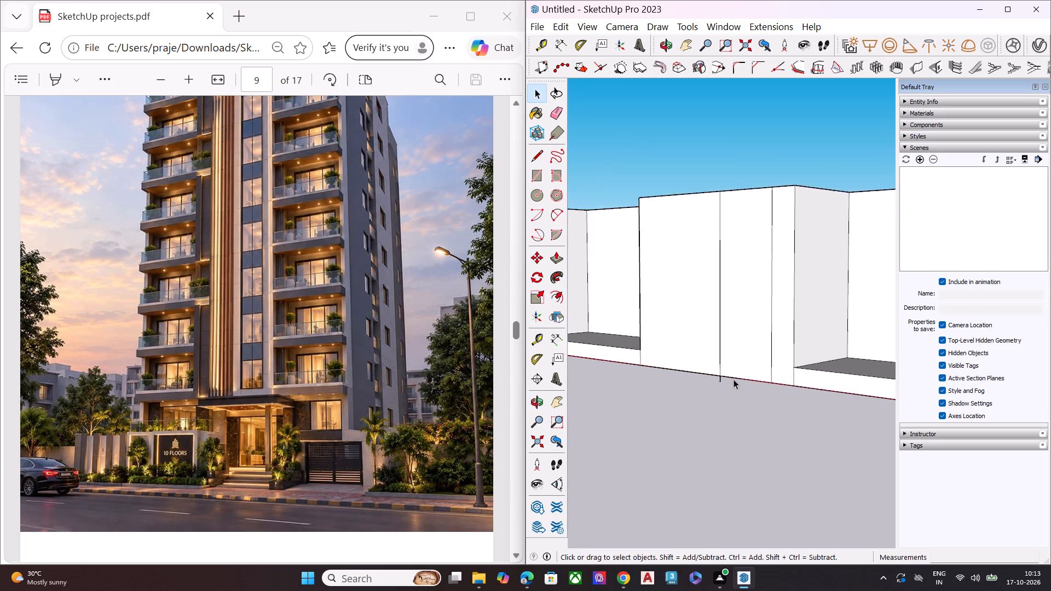
scroll(734, 379, "up", 4)
scroll(712, 396, "down", 1)
scroll(712, 397, "up", 2)
scroll(709, 401, "down", 1)
scroll(709, 401, "up", 1)
key("e")
left_click(716, 379)
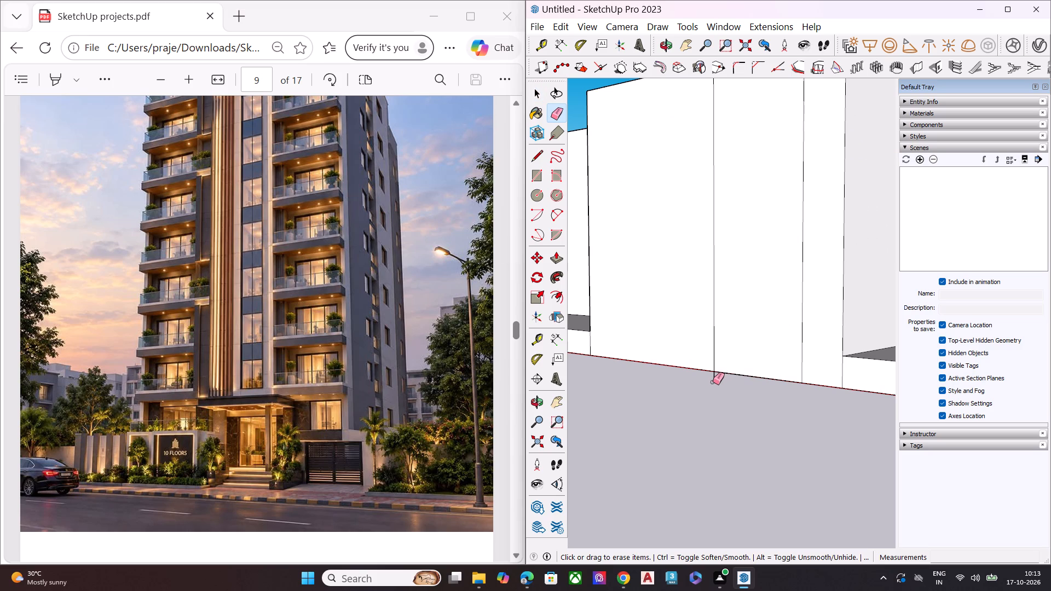
left_click(714, 378)
key("space")
Draw a second full-height vertical line close to the central one, on its origin side, forming a narrow strip.
scroll(703, 401, "down", 5)
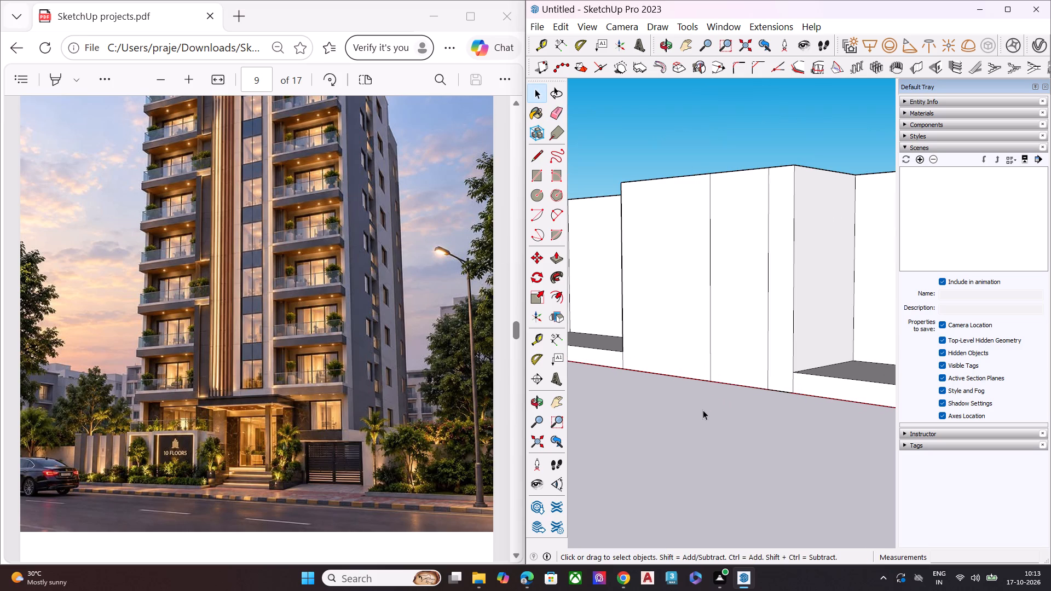
scroll(703, 414, "down", 3)
middle_click_drag(709, 416, 799, 430)
scroll(760, 300, "up", 6)
scroll(753, 298, "down", 2)
scroll(753, 300, "up", 1)
scroll(752, 303, "down", 2)
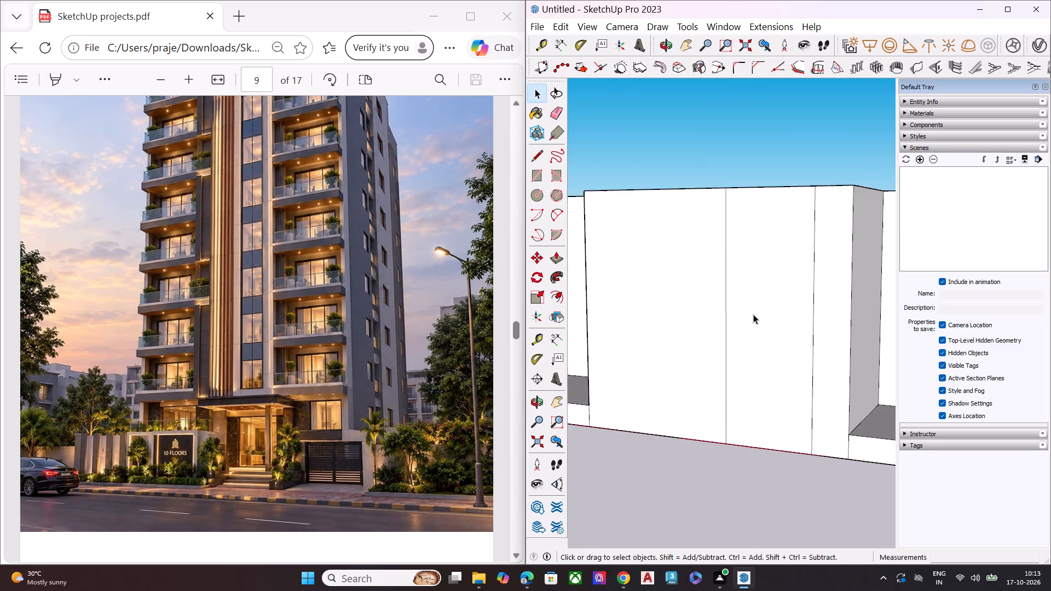
scroll(753, 314, "down", 3)
scroll(727, 275, "up", 5)
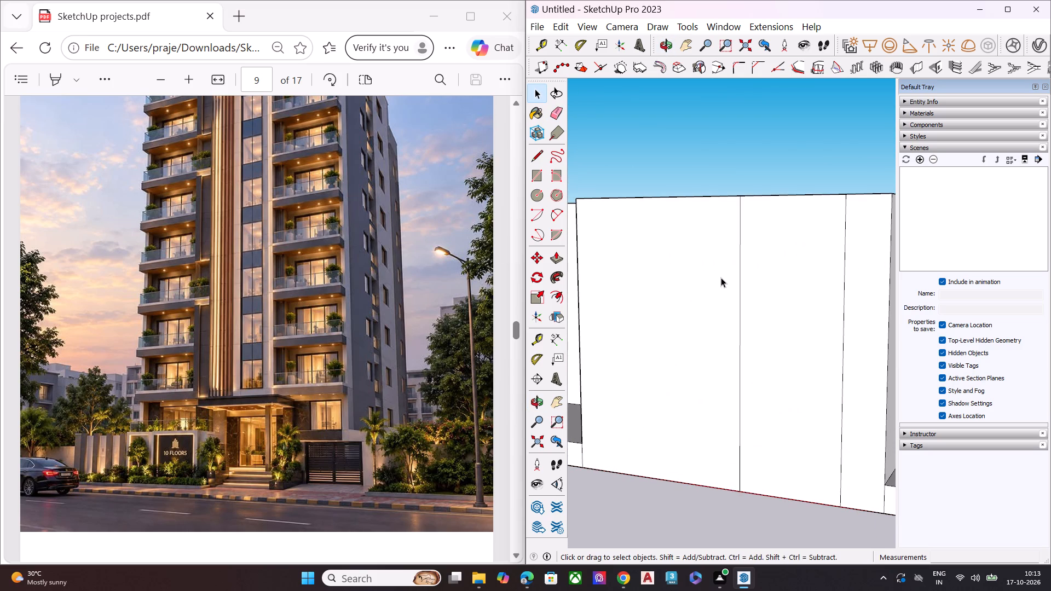
key("l")
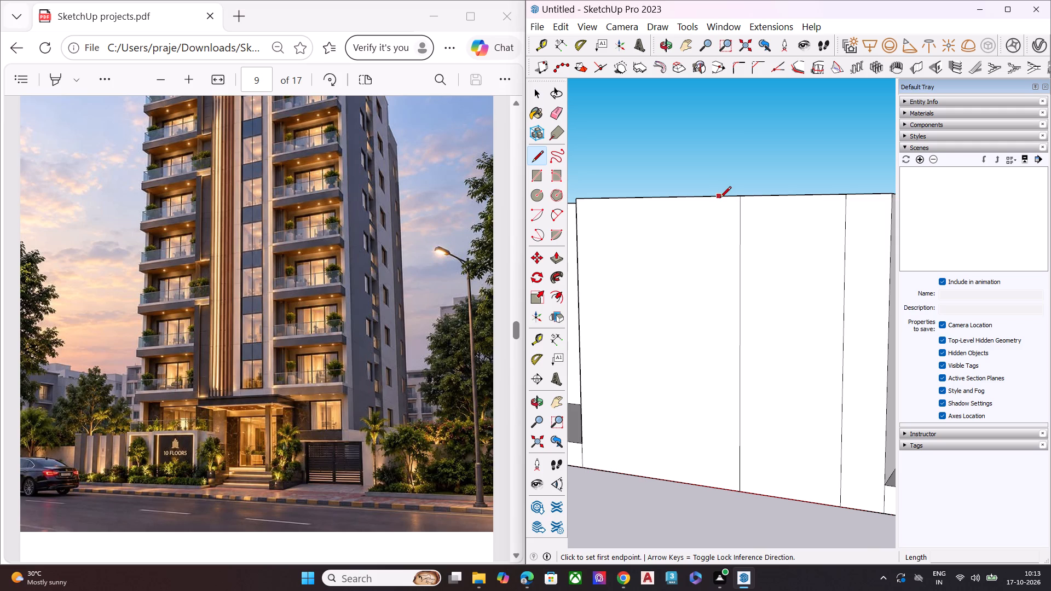
left_click(718, 199)
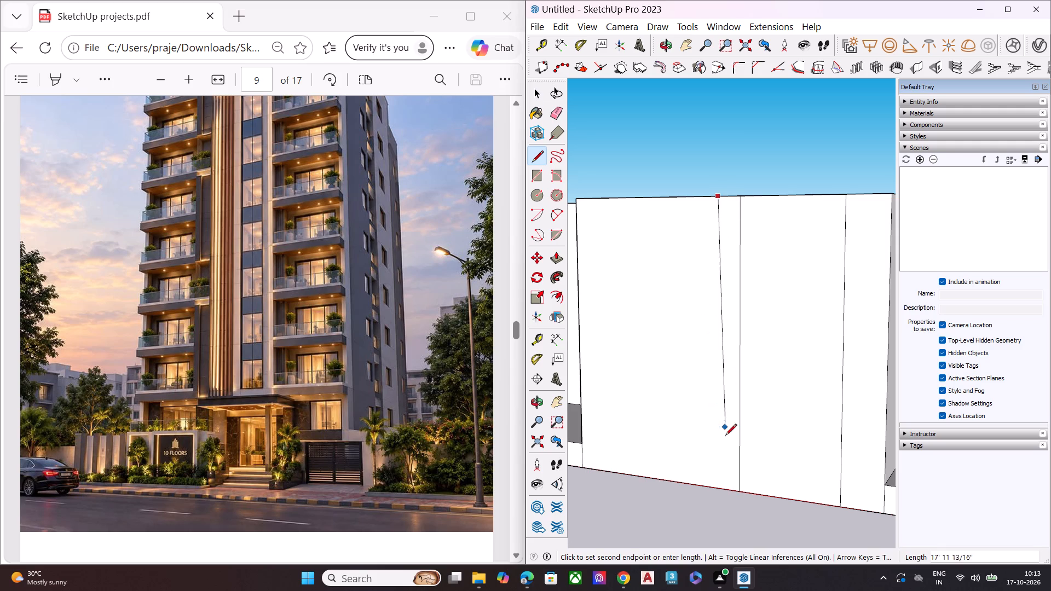
left_click(718, 488)
key("space")
Draw a vertical line about 24' 9" long down the middle bay's full height, near its edge closest to the origin.
scroll(740, 356, "down", 8)
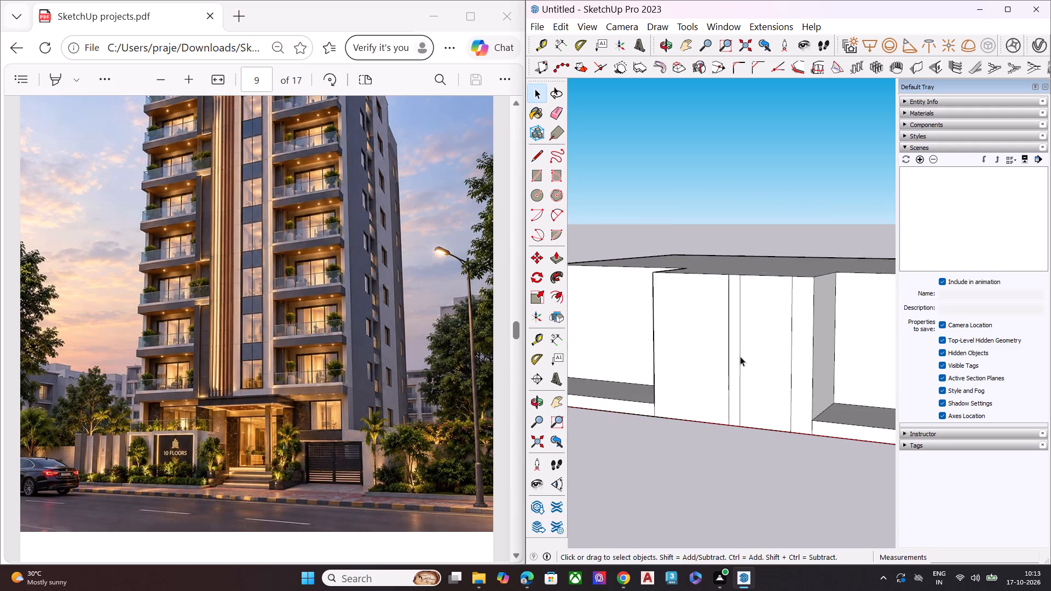
middle_click_drag(738, 357, 765, 318)
middle_click_drag(789, 304, 845, 291)
scroll(698, 288, "up", 1)
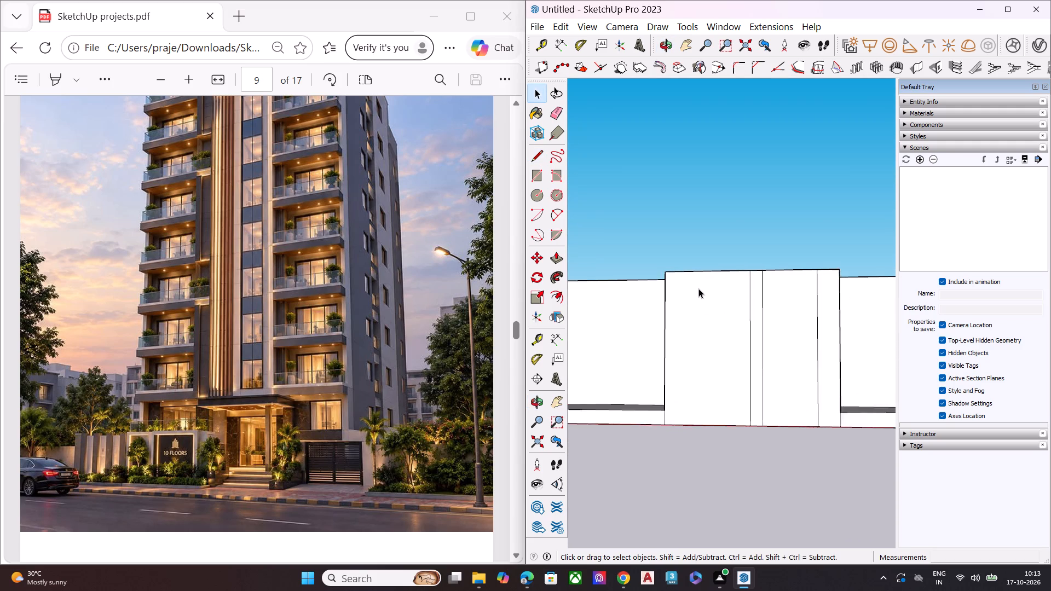
scroll(698, 288, "up", 4)
key("l")
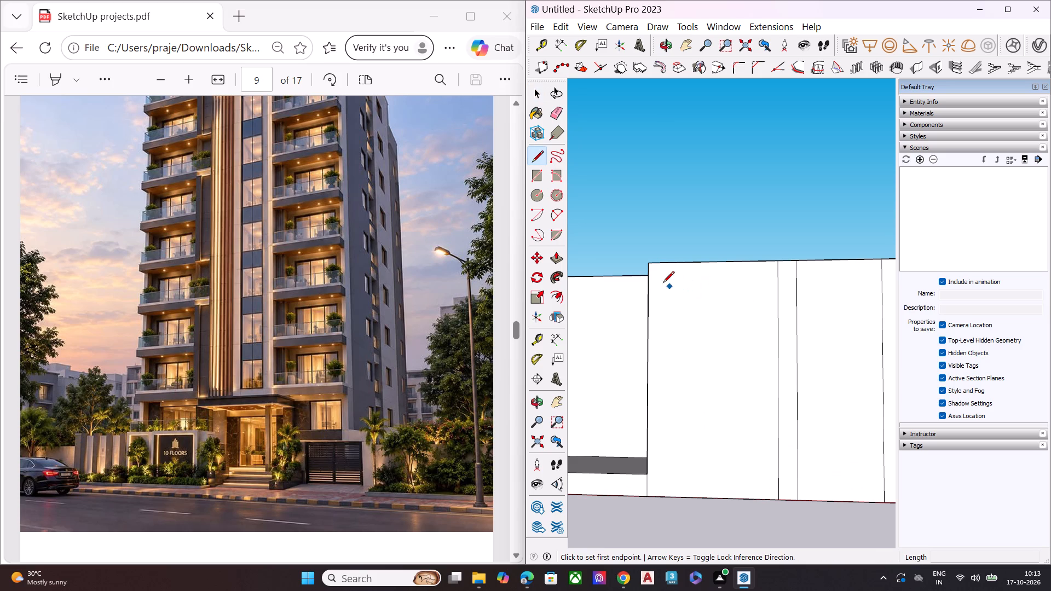
left_click(669, 265)
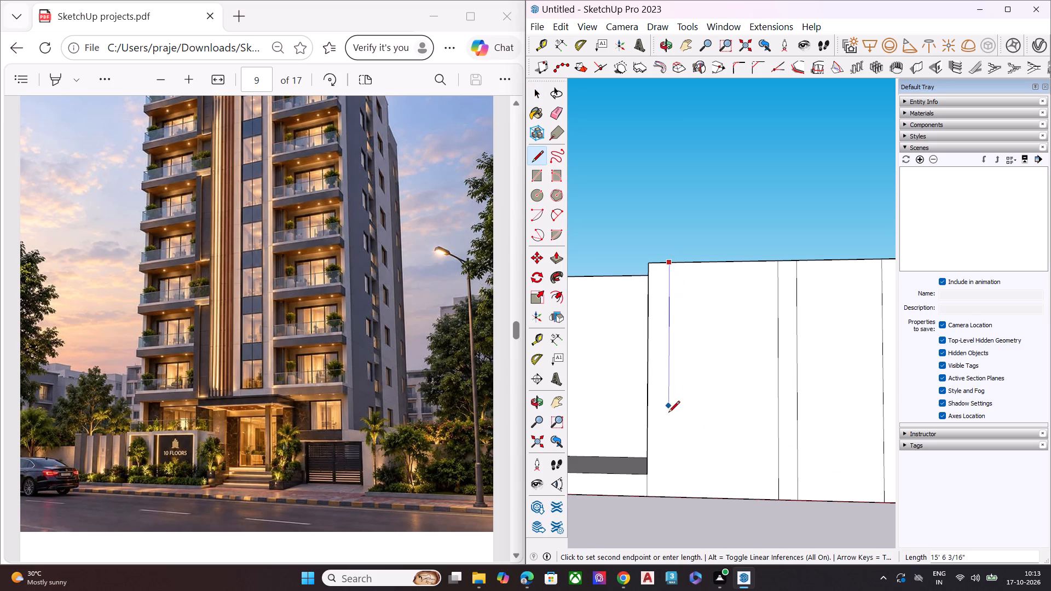
left_click(667, 499)
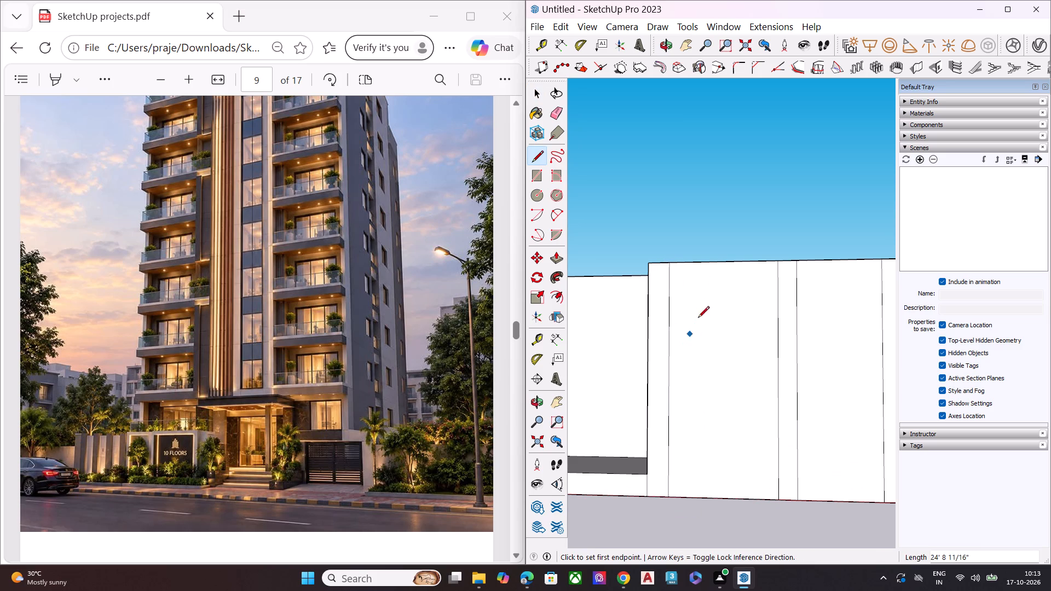
Draw a vertical line about 24' 9" long down the middle bay's face, just inside the line nearest the origin-side edge.
middle_click_drag(747, 273, 736, 300)
scroll(349, 350, "up", 2)
scroll(349, 350, "down", 1)
scroll(349, 350, "up", 2)
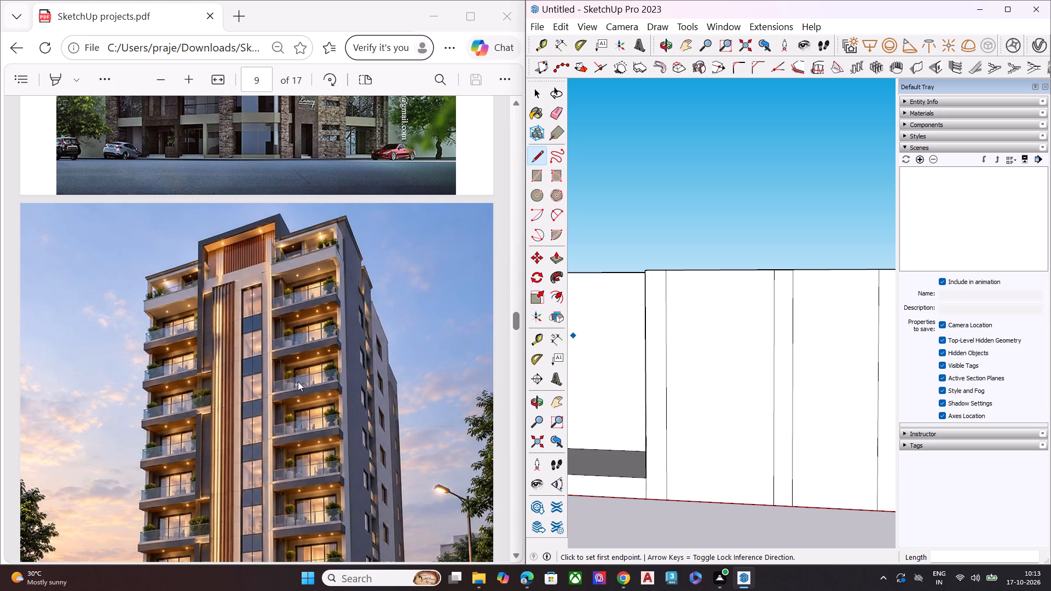
scroll(615, 250, "down", 3)
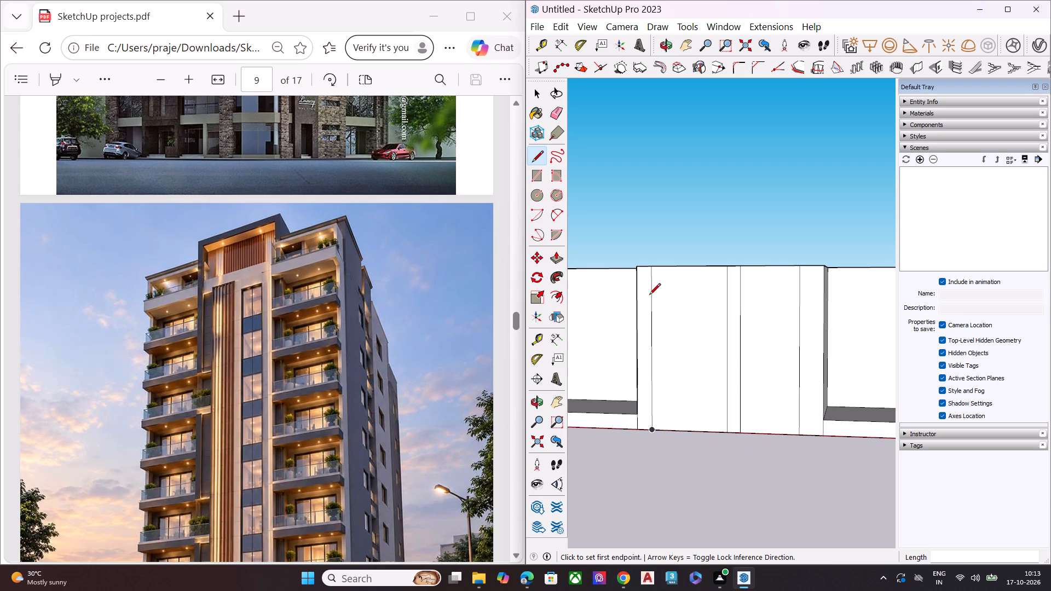
left_click(674, 266)
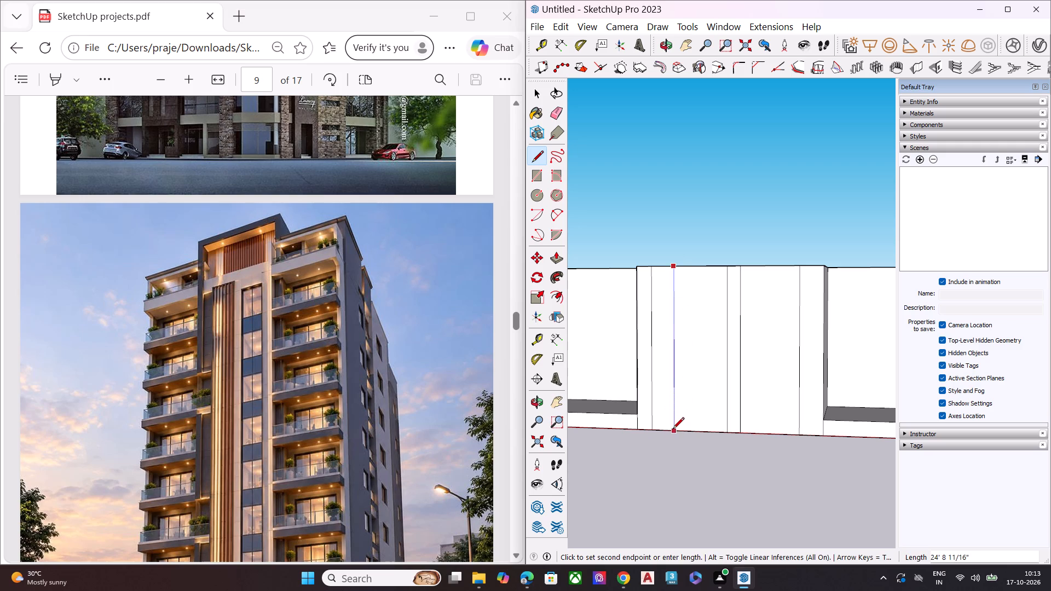
left_click(673, 430)
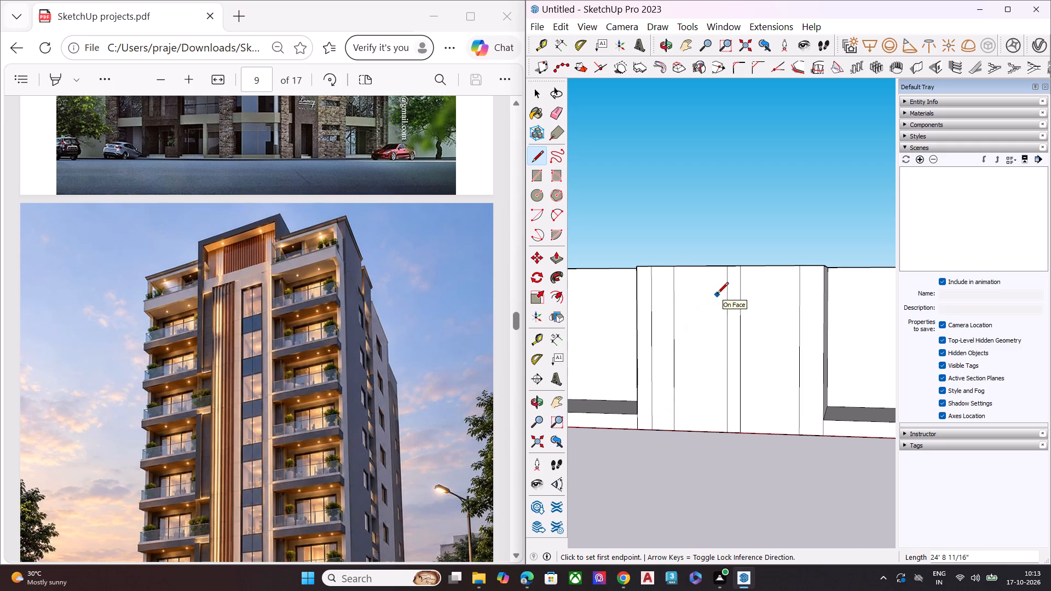
Recess the narrow vertical strip near the middle bay's origin-side edge by about 1' 2" with Push/Pull.
scroll(716, 294, "down", 7)
middle_click_drag(753, 316, 709, 375)
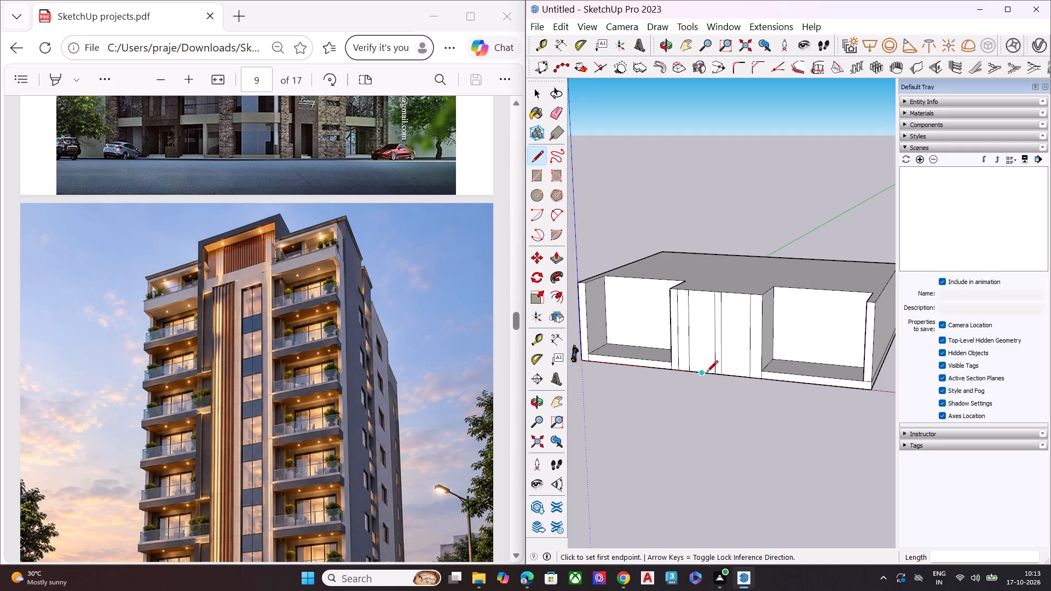
key("space")
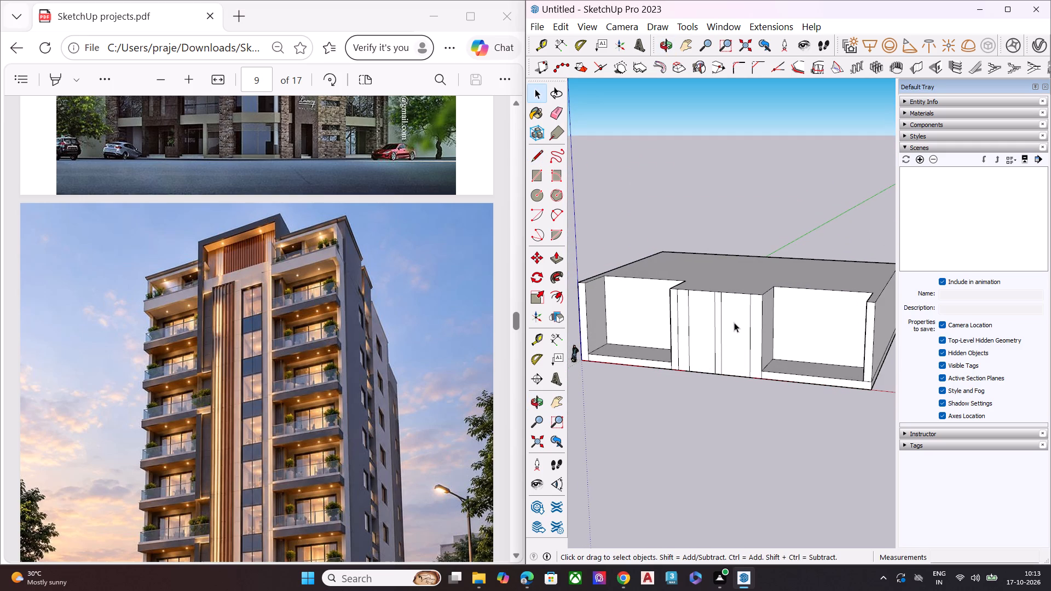
scroll(706, 295, "up", 6)
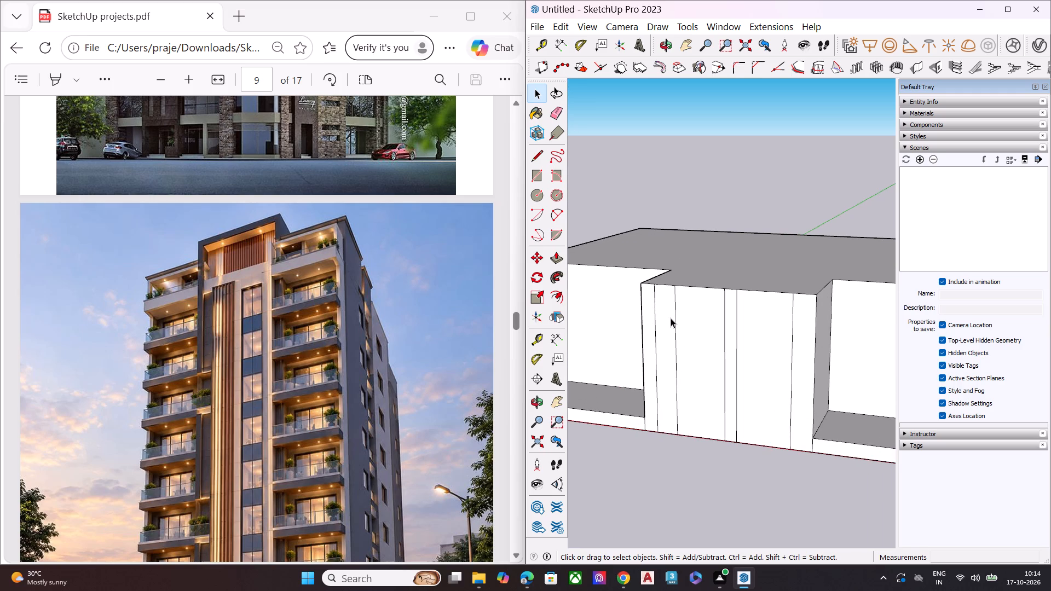
key("p")
left_click(665, 316)
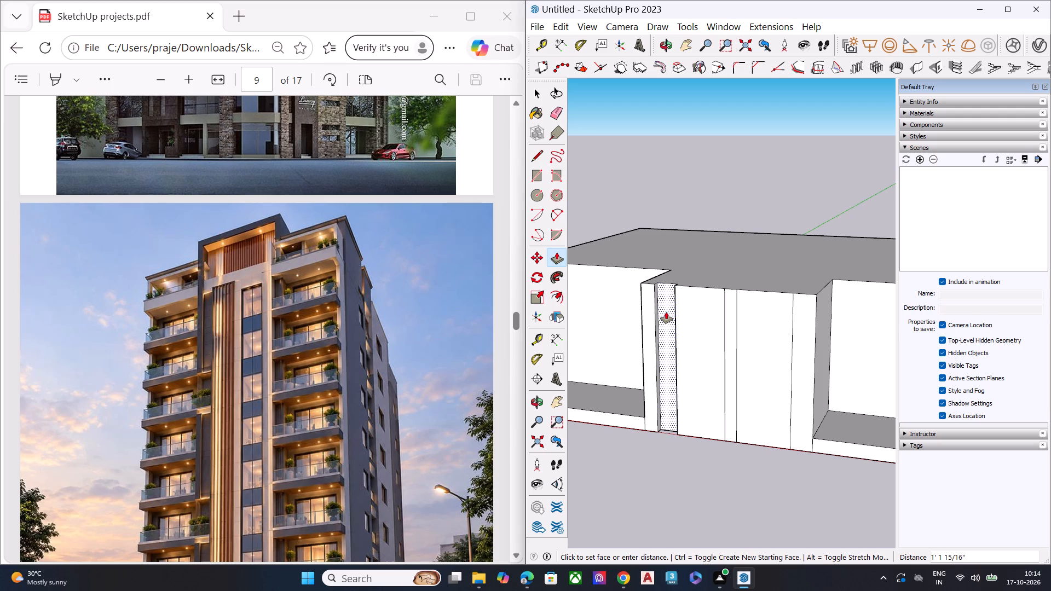
left_click(666, 312)
key("space")
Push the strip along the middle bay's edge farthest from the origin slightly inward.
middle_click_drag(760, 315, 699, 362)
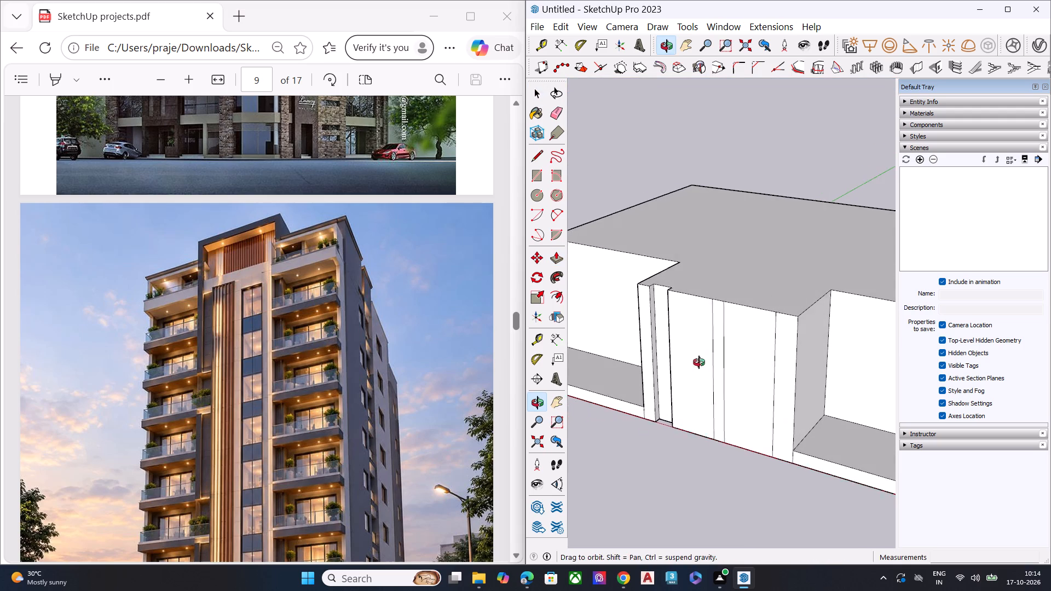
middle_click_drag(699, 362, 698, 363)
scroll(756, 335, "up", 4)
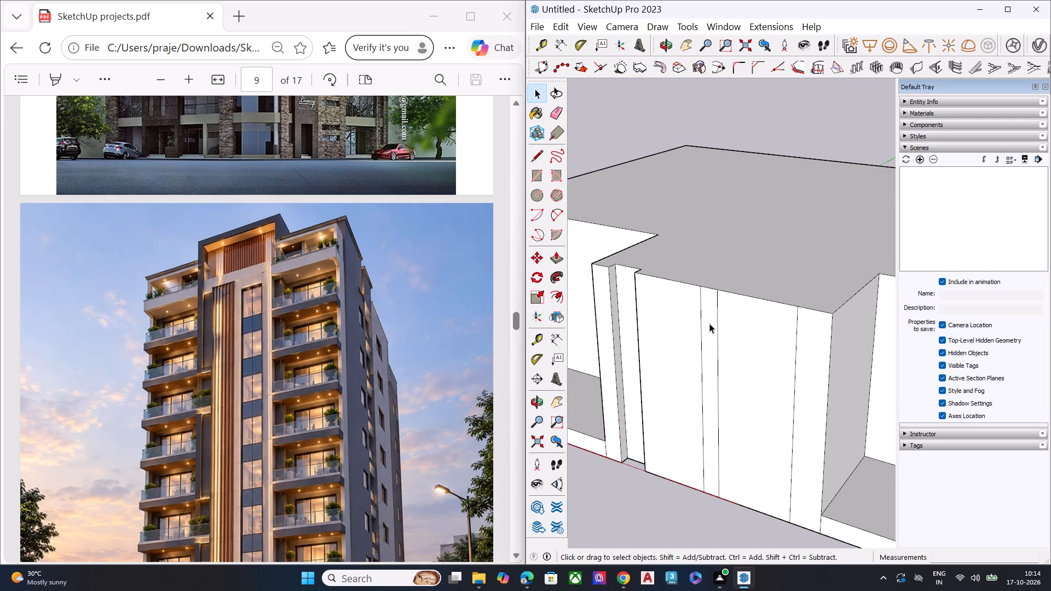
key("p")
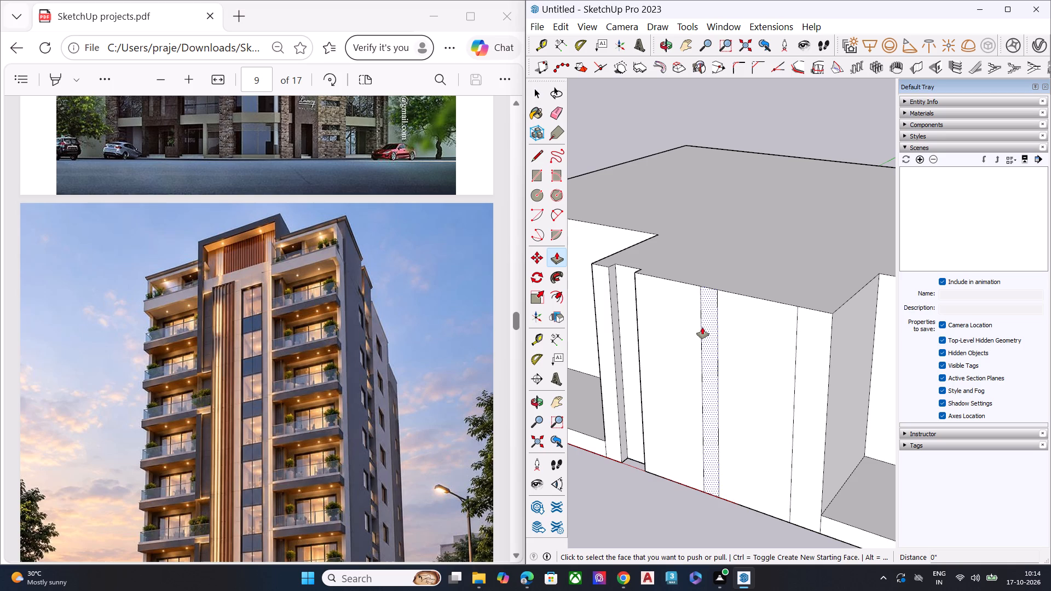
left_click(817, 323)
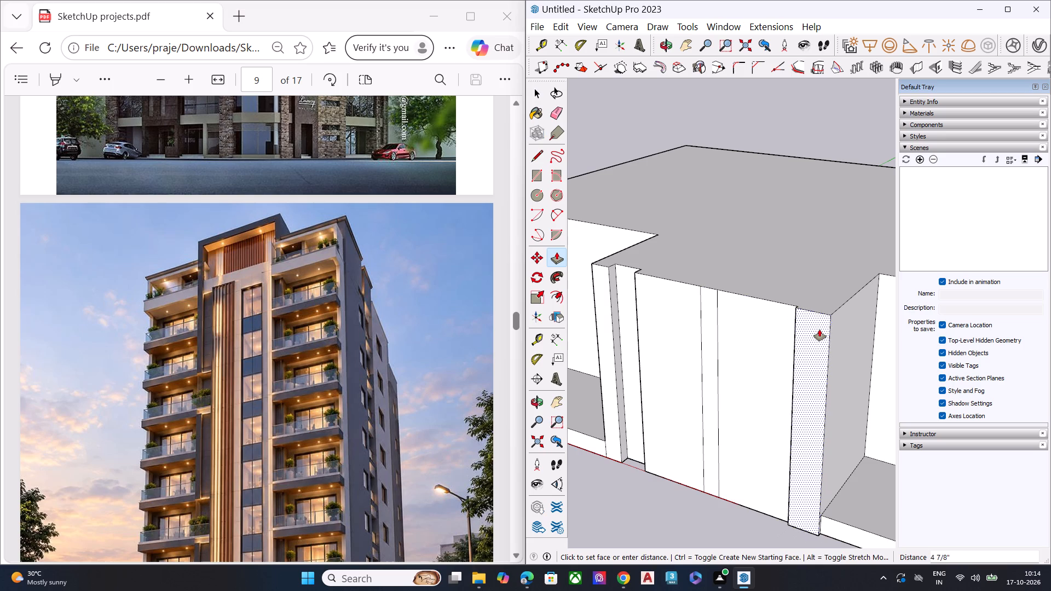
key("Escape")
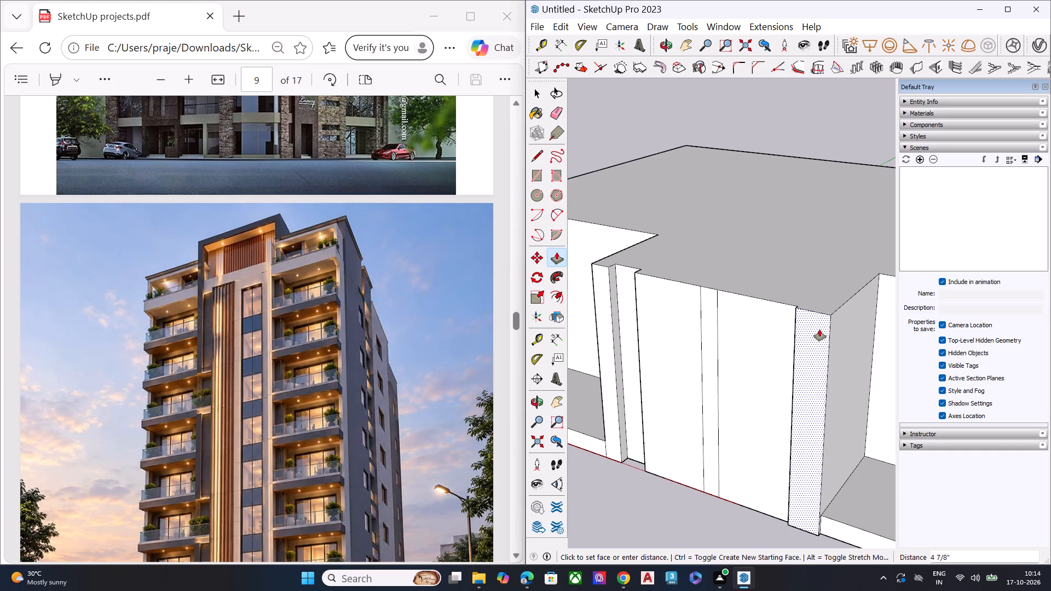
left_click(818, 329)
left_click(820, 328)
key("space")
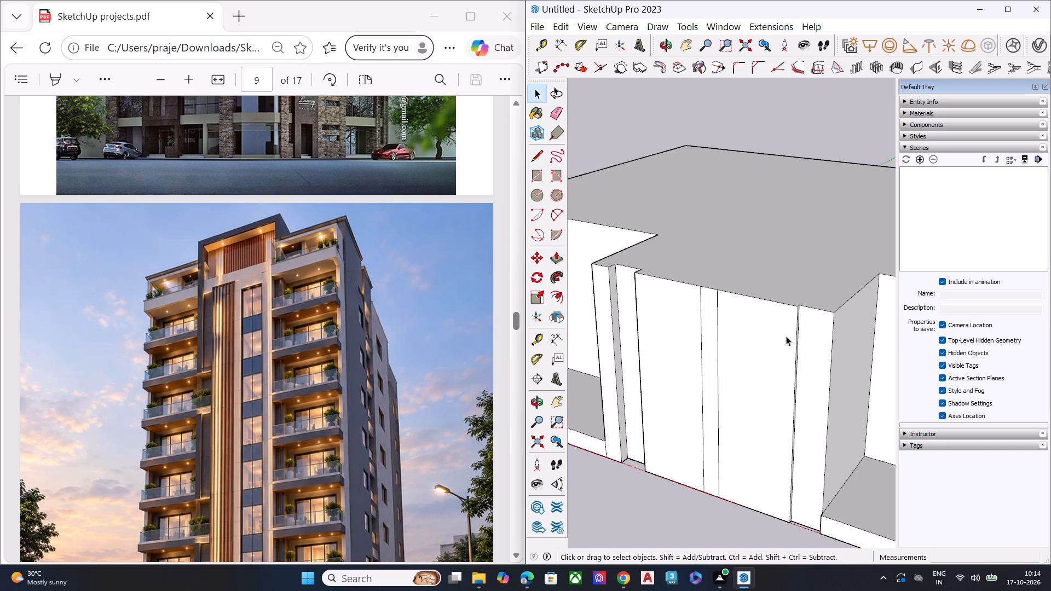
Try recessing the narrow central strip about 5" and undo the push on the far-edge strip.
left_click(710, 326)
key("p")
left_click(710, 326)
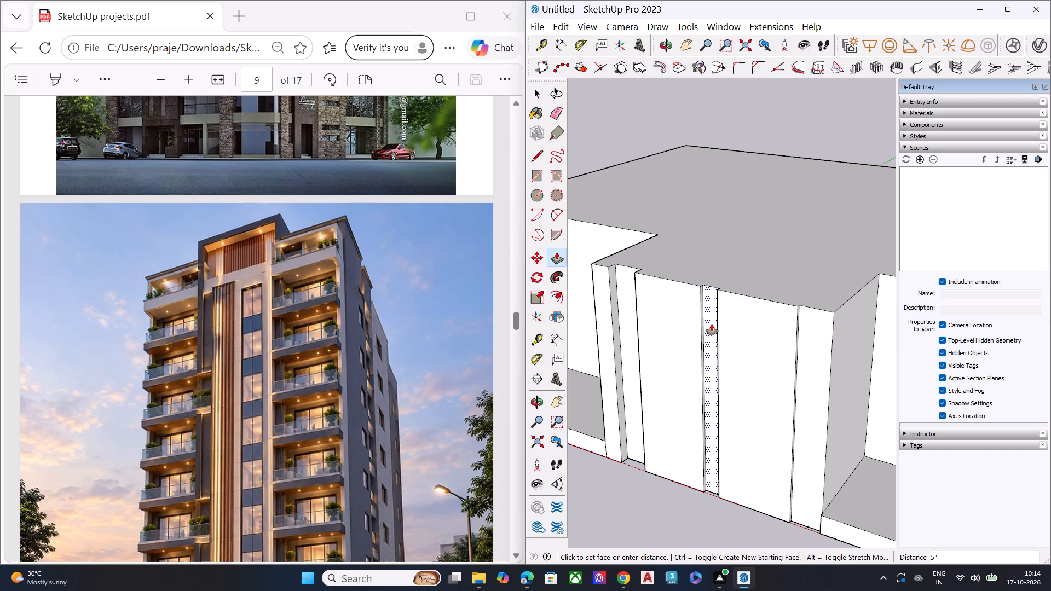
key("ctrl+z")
Recess the wide panel between the central strip and the far-edge strip by about 11".
left_click(744, 334)
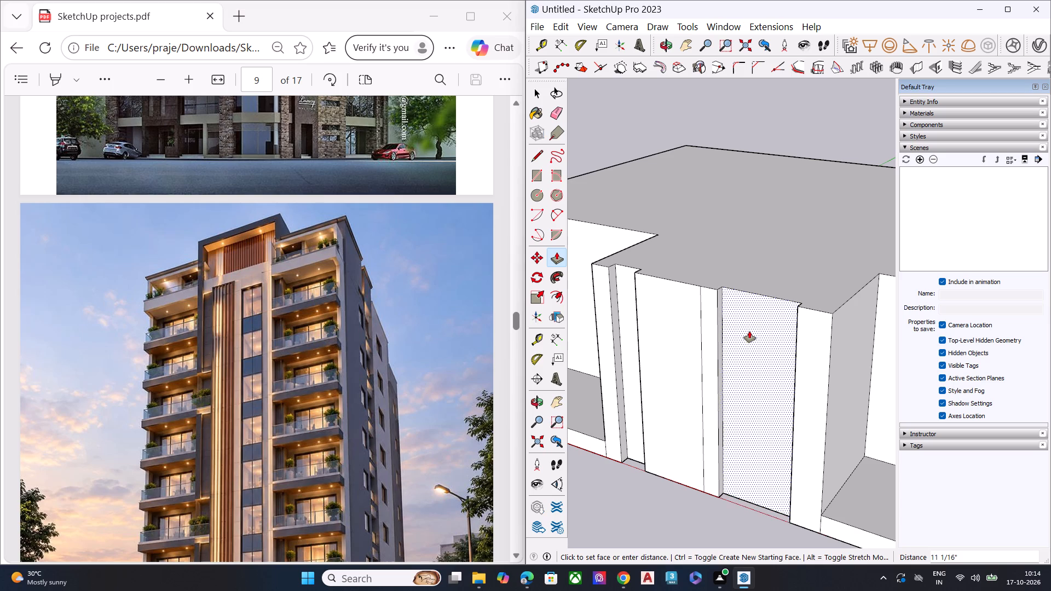
left_click(747, 333)
key("space")
Compare the middle bay's recessed strips and panels with the vertical bands on the reference tower's facade.
scroll(746, 333, "down", 1)
scroll(746, 333, "up", 1)
scroll(746, 333, "down", 4)
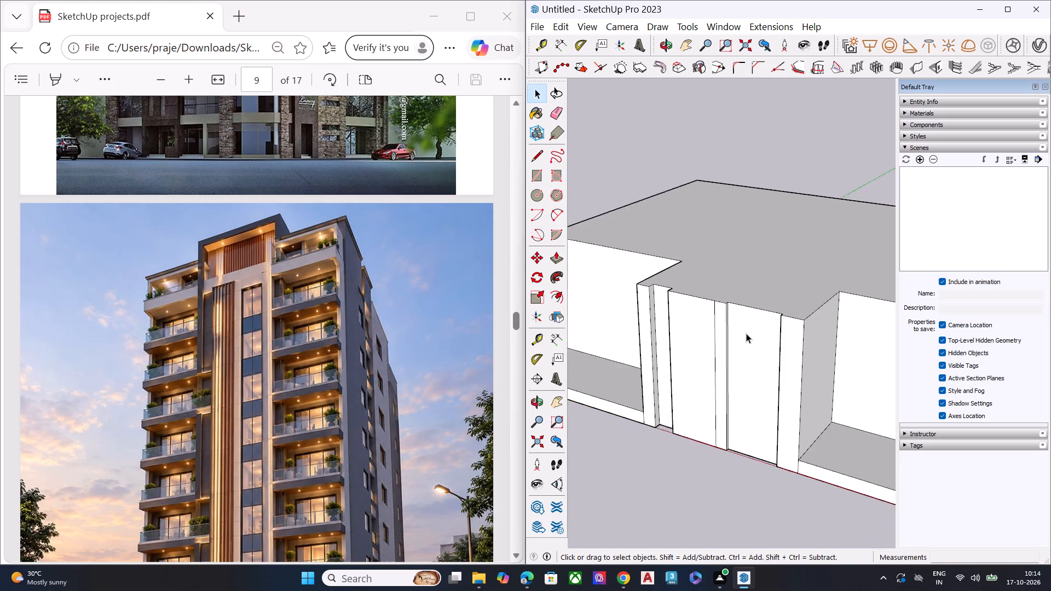
scroll(746, 333, "down", 2)
middle_click_drag(719, 345, 722, 310)
scroll(309, 392, "down", 4)
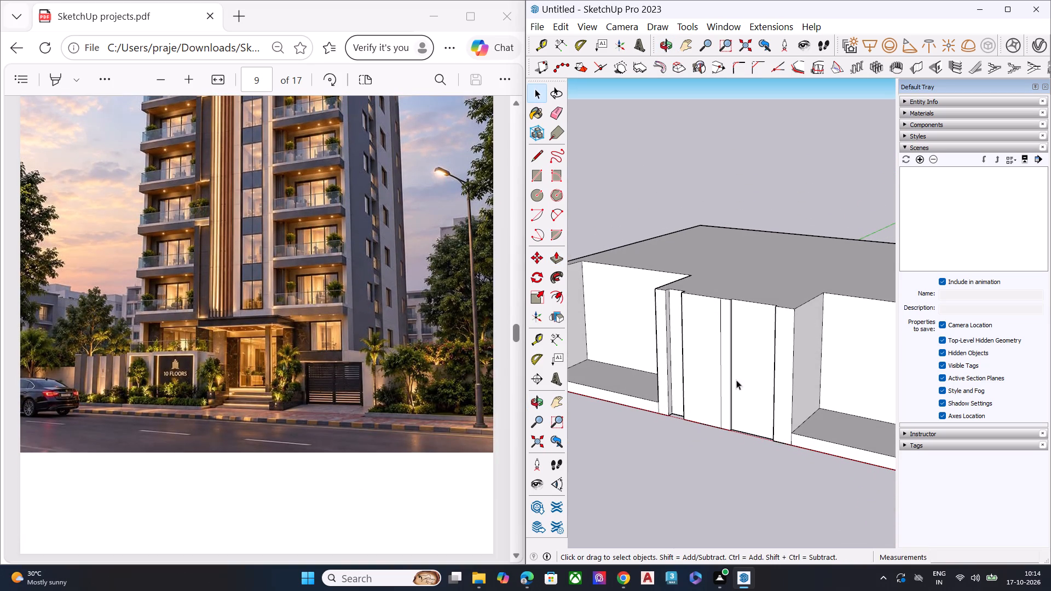
scroll(717, 371, "down", 2)
scroll(717, 372, "up", 4)
scroll(717, 372, "down", 4)
middle_click_drag(733, 384, 733, 381)
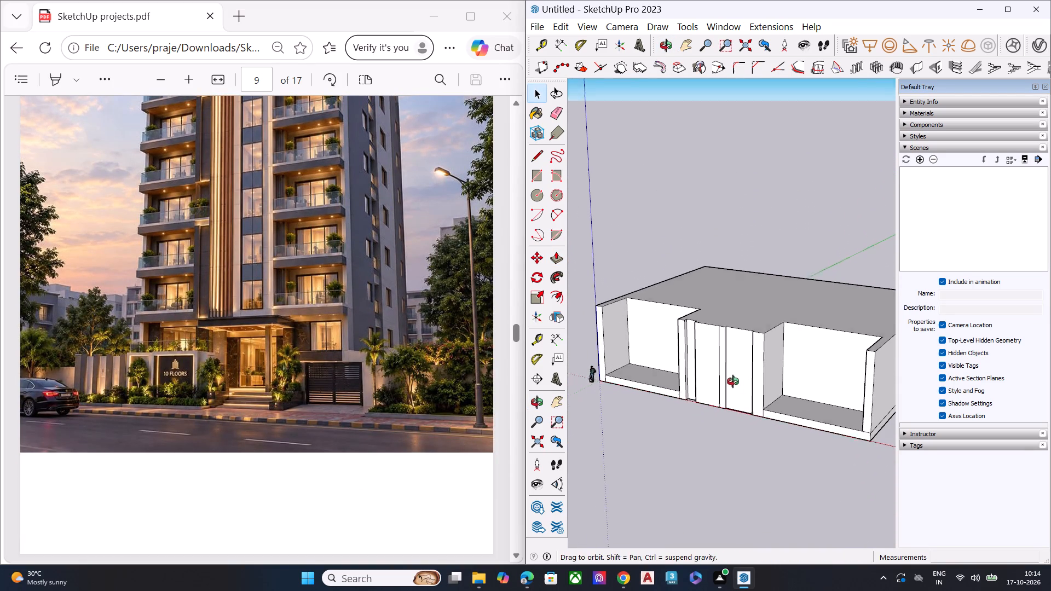
middle_click_drag(733, 381, 743, 354)
scroll(742, 358, "up", 8)
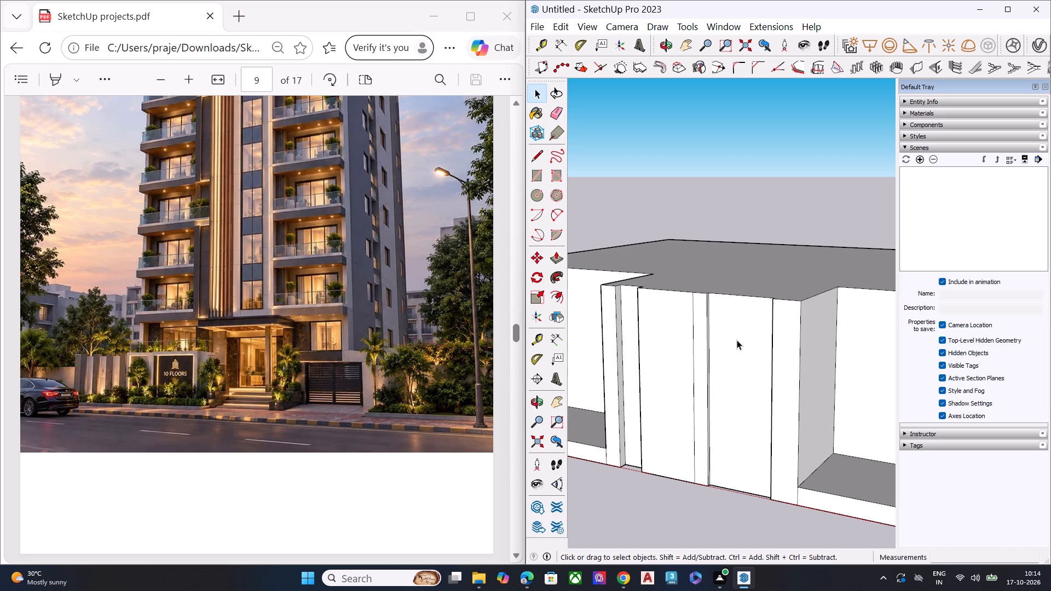
scroll(737, 280, "down", 2)
scroll(737, 280, "up", 1)
scroll(737, 280, "down", 5)
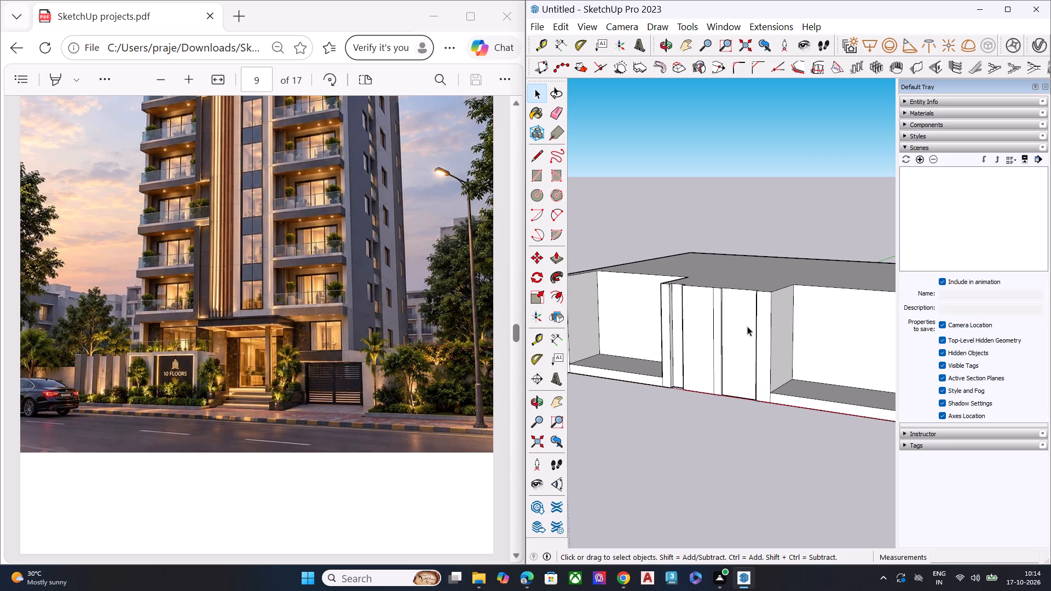
middle_click_drag(747, 329, 807, 320)
scroll(747, 329, "up", 1)
scroll(805, 320, "down", 1)
left_click(727, 445)
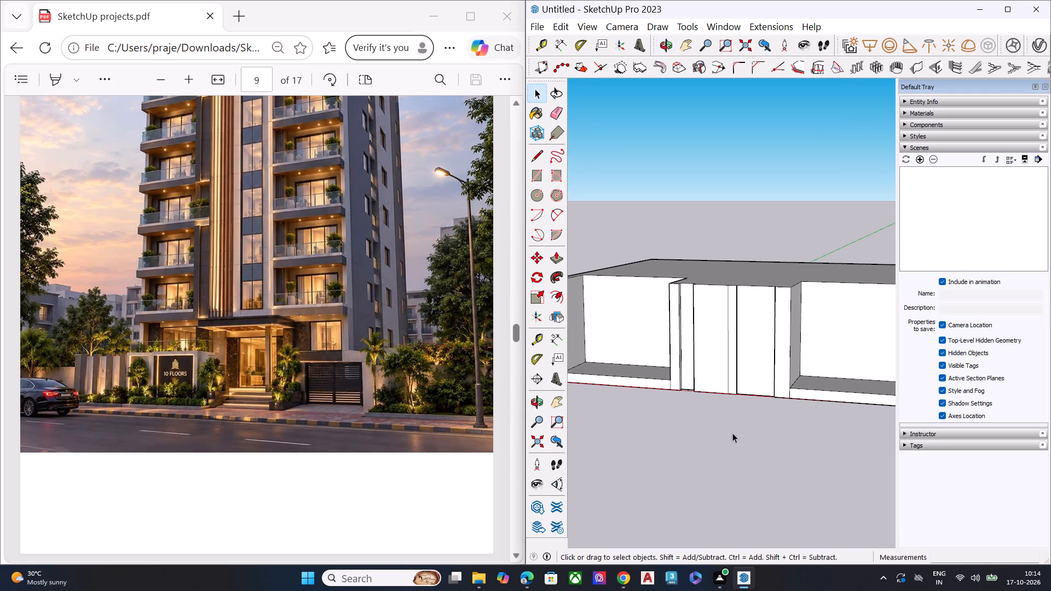
scroll(740, 291, "up", 3)
scroll(740, 291, "down", 1)
scroll(740, 291, "up", 2)
scroll(740, 291, "down", 1)
scroll(740, 291, "up", 2)
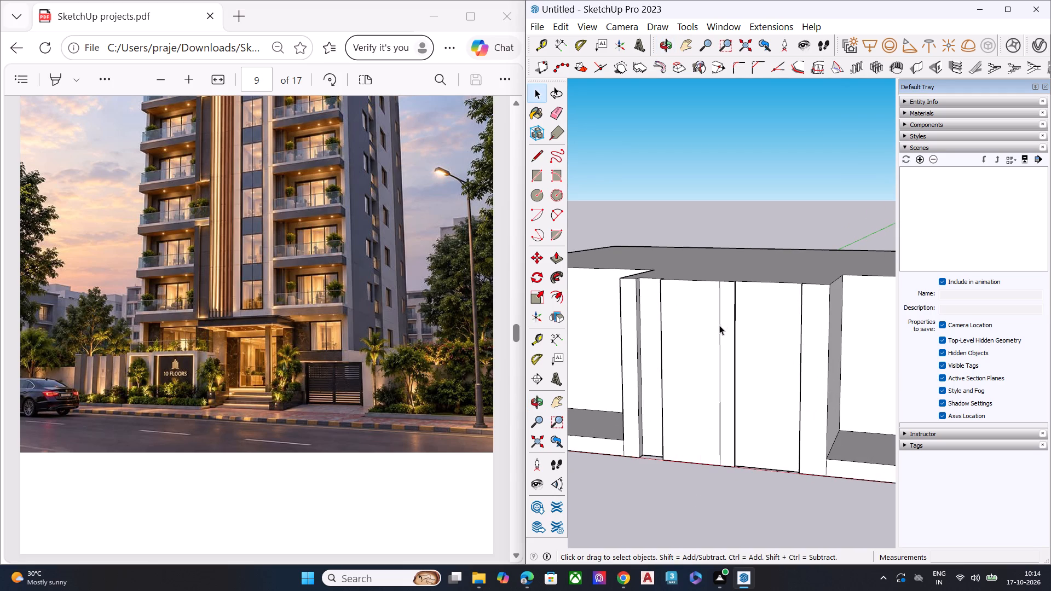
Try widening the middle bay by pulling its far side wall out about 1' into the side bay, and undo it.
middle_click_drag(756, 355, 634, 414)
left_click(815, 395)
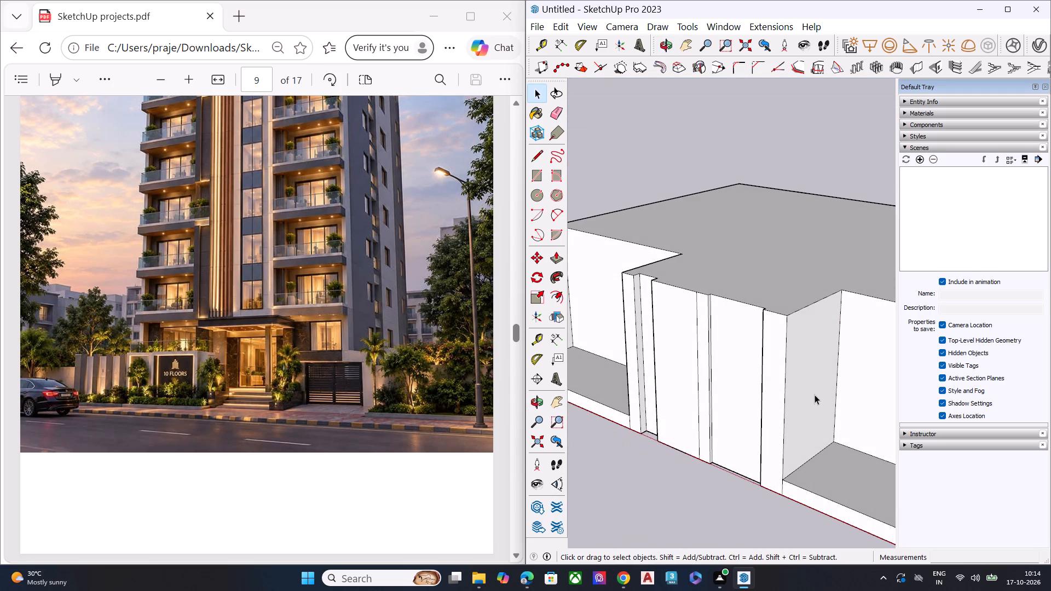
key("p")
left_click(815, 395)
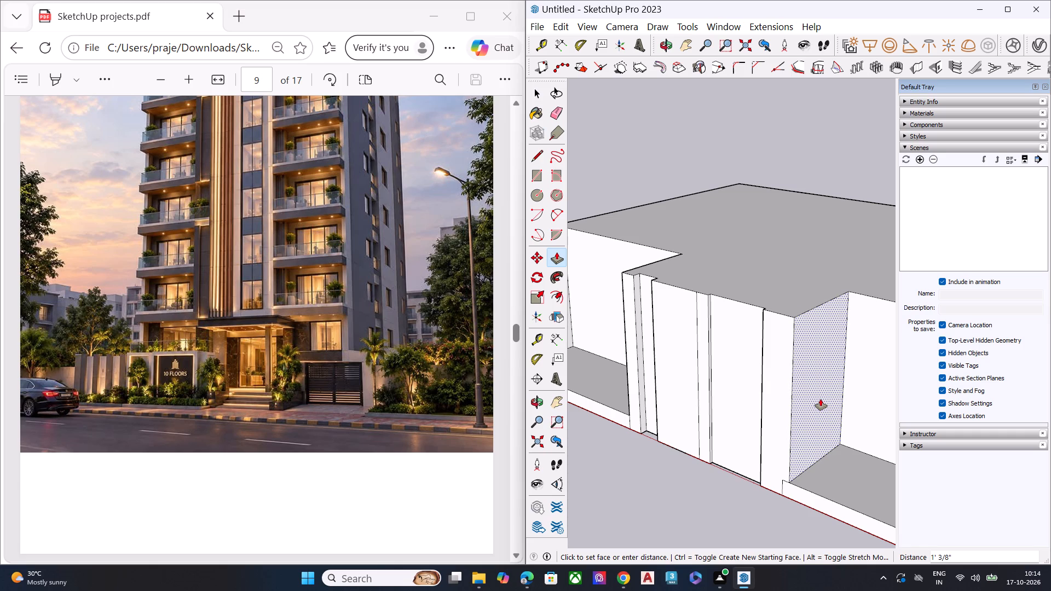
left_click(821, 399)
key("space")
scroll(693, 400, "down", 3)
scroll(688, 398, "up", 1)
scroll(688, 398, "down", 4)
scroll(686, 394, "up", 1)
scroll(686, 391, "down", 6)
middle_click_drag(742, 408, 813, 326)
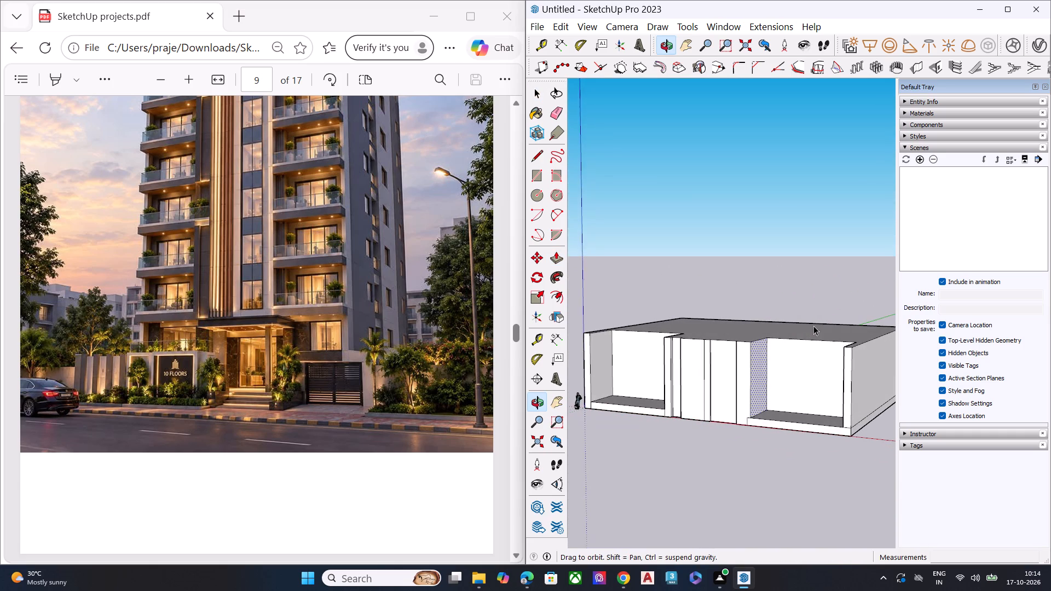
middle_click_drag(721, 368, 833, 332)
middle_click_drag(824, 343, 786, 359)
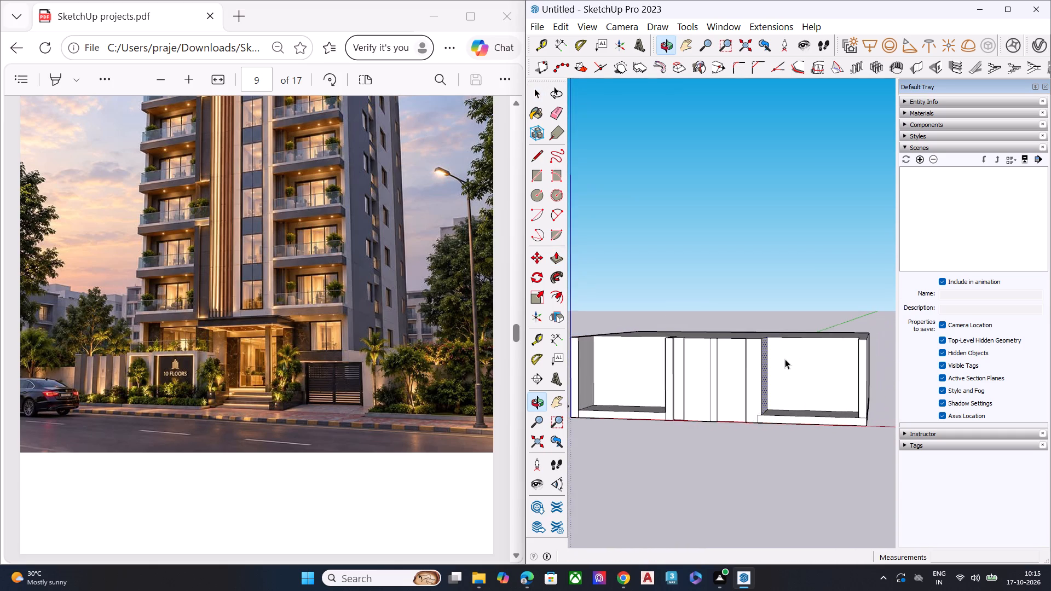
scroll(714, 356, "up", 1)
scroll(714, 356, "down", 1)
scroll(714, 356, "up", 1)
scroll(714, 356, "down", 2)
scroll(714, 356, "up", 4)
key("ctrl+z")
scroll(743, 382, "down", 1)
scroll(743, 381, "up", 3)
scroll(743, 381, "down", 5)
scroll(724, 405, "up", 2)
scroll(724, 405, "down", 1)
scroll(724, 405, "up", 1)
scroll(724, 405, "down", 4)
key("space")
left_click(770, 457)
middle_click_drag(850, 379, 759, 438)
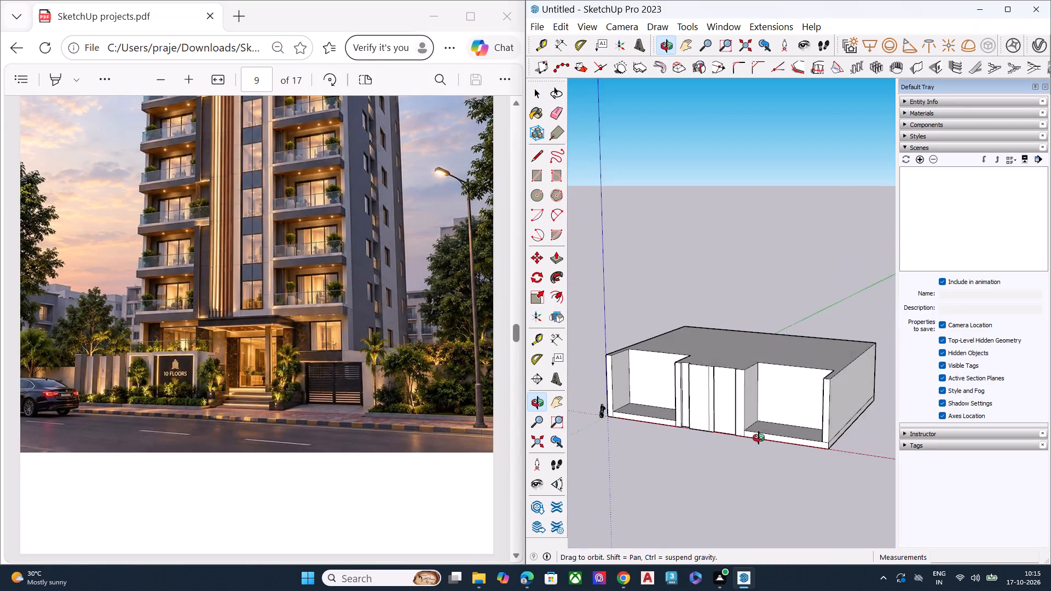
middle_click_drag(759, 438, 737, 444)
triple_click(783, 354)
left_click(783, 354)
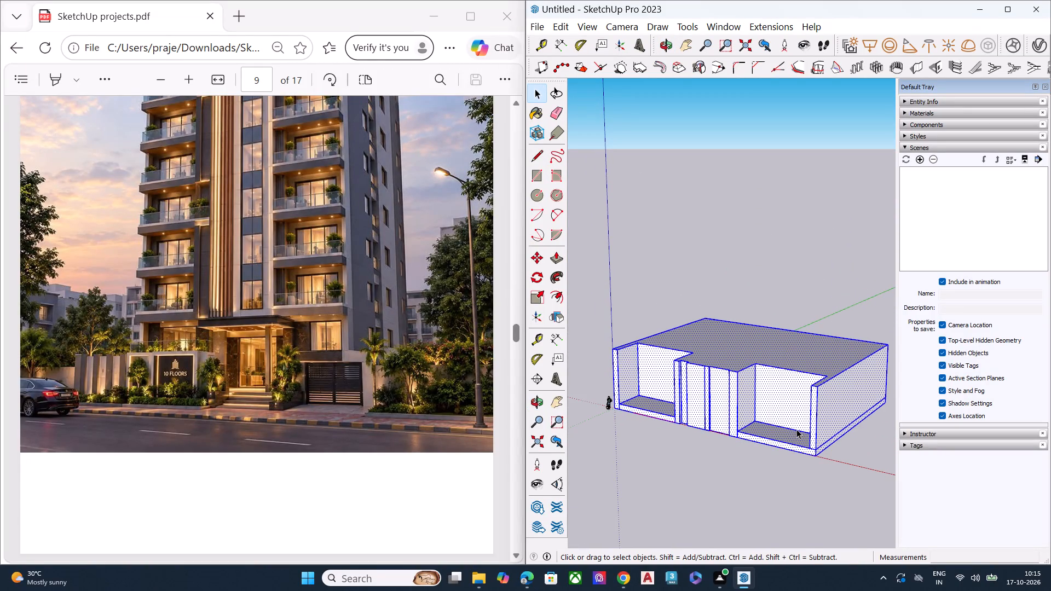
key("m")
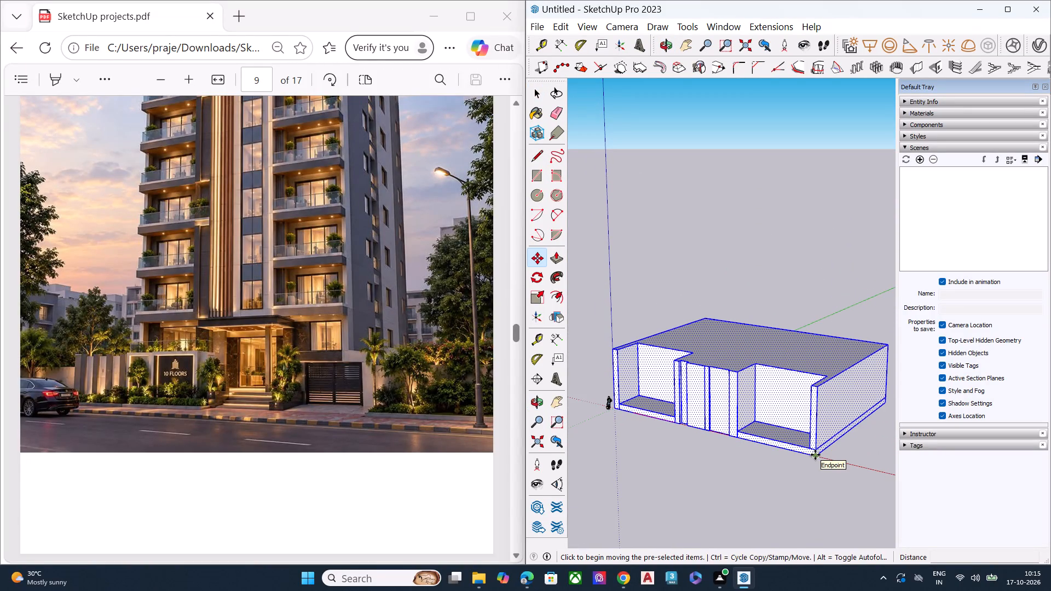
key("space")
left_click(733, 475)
Push/Pull the block's underside about 1' 3" with Create New Starting Face turned on.
middle_click_drag(765, 373, 783, 261)
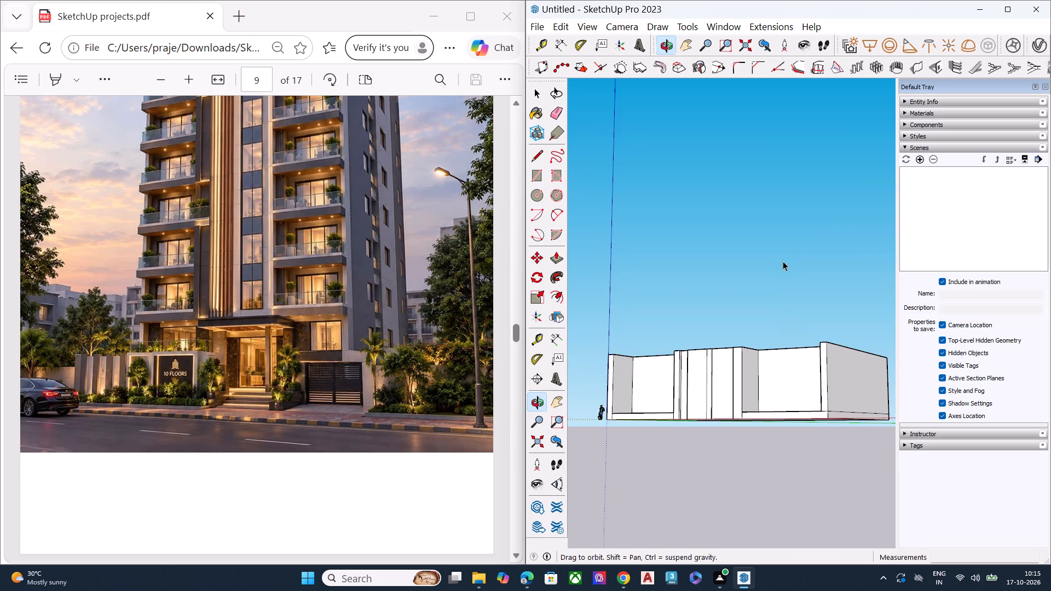
scroll(763, 355, "up", 5)
scroll(749, 381, "down", 4)
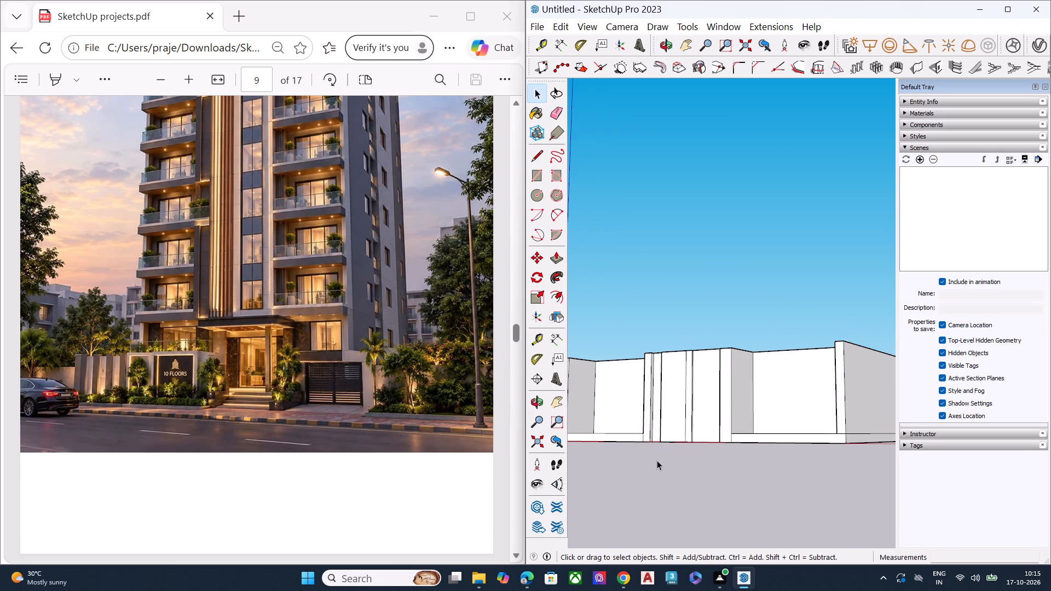
middle_click_drag(856, 416, 809, 336)
scroll(815, 350, "up", 1)
left_click(816, 451)
key("p")
left_click(815, 451)
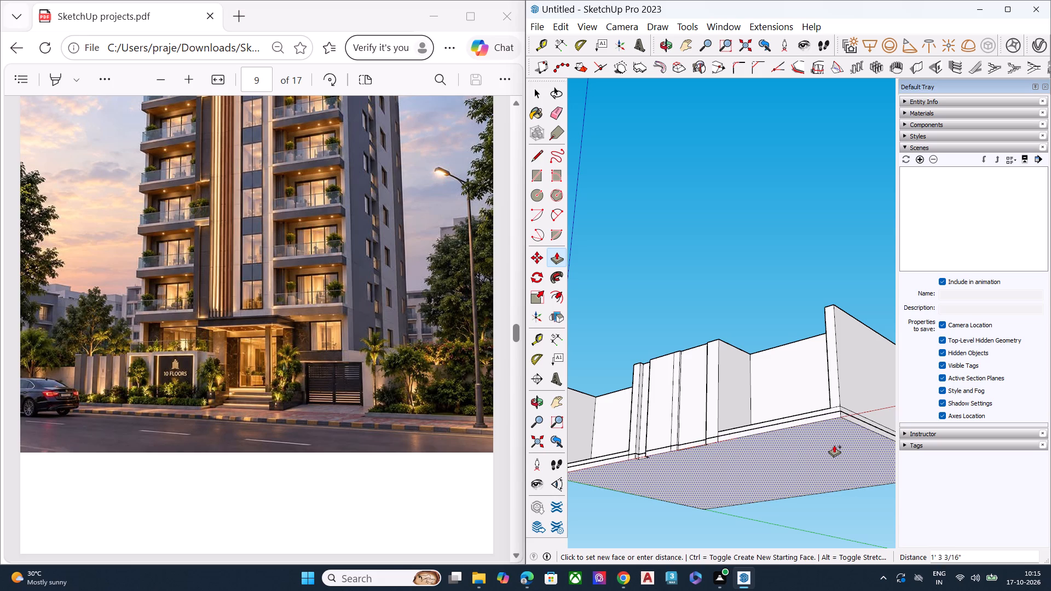
left_click(834, 445)
key("space")
Extrude the block's underside downward by about 1' 1".
left_click(825, 453)
key("p")
left_click(825, 453)
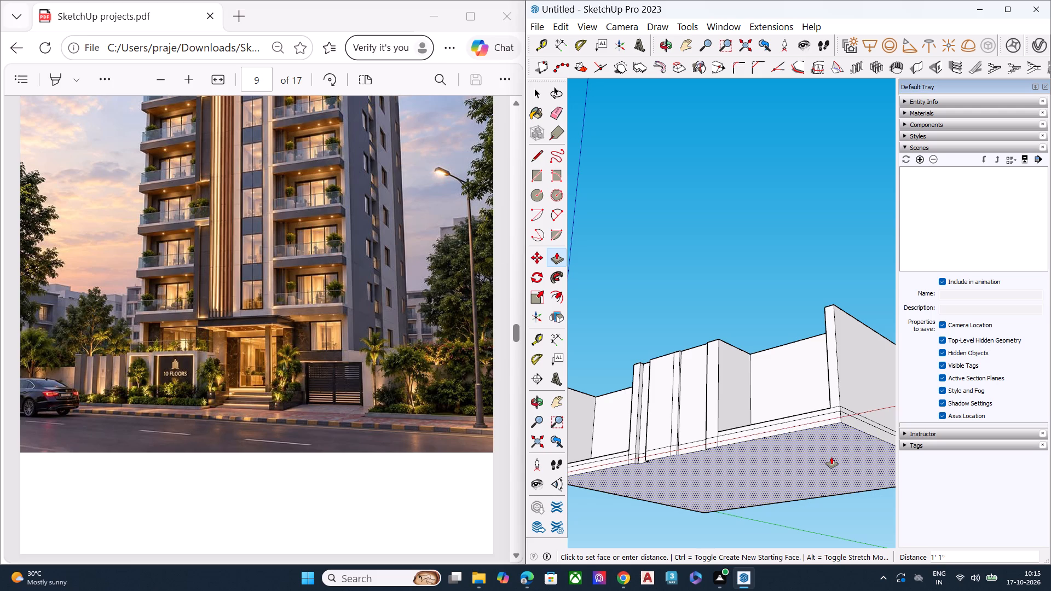
left_click(833, 456)
left_click(805, 505)
key("space")
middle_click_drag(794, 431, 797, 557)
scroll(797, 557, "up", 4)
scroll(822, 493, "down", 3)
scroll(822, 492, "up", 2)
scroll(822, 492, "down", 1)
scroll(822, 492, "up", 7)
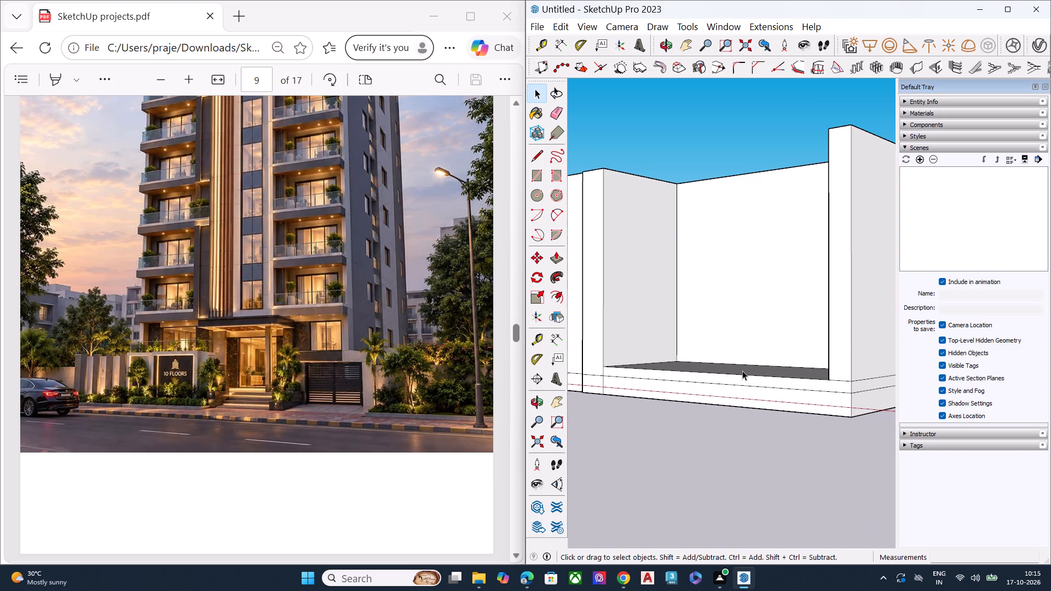
Extrude the block's underside slightly further downward with Push/Pull to thicken the base slab.
scroll(655, 389, "down", 2)
middle_click_drag(806, 399, 785, 379)
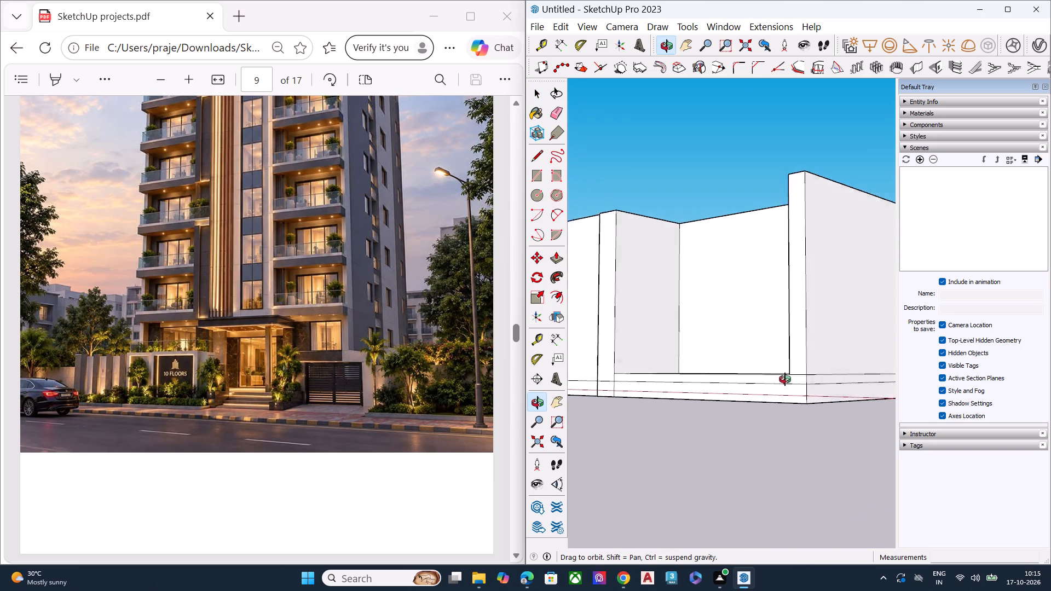
middle_click_drag(785, 379, 727, 385)
middle_click_drag(781, 413, 804, 300)
left_click(793, 322)
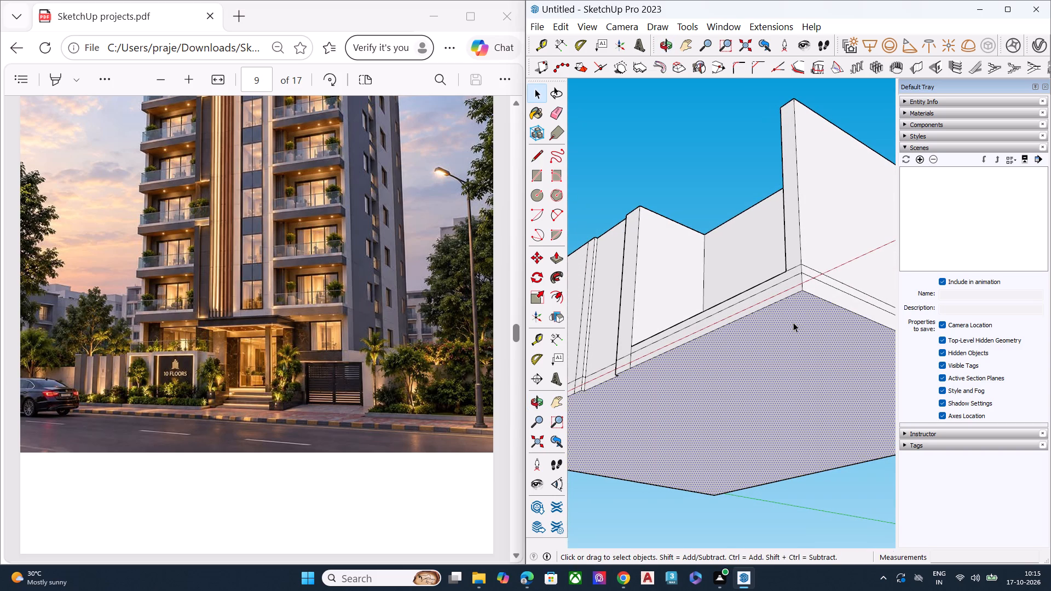
key("p")
left_click(793, 322)
left_click(793, 326)
key("space")
Examine the block's base and plain long side wall, comparing them with the side facade of the reference tower.
scroll(769, 246, "up", 2)
middle_click_drag(769, 246, 767, 311)
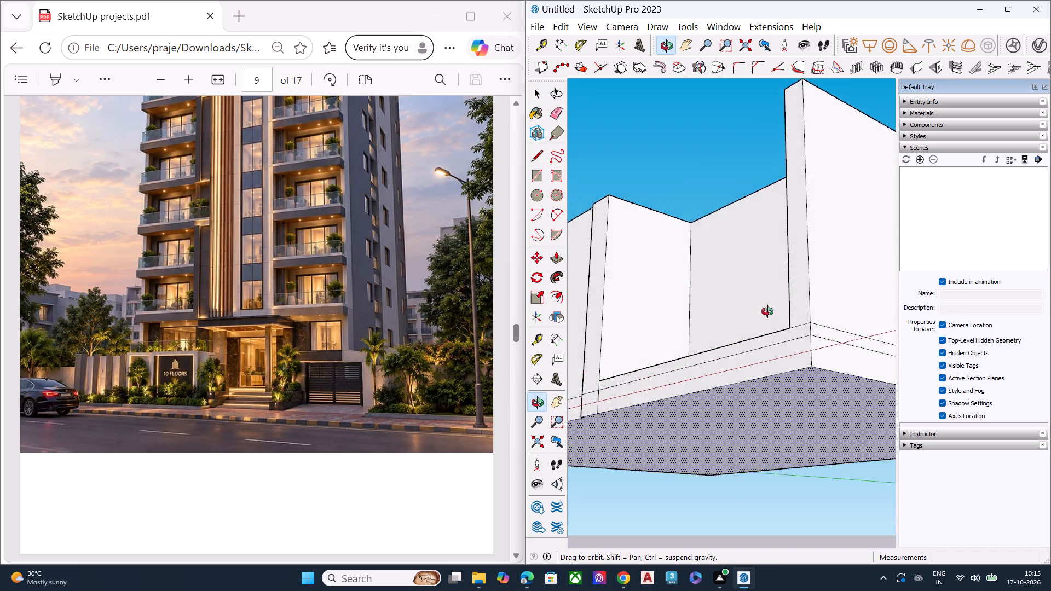
middle_click_drag(767, 311, 821, 376)
scroll(714, 288, "down", 5)
left_click(712, 419)
middle_click_drag(750, 344, 729, 382)
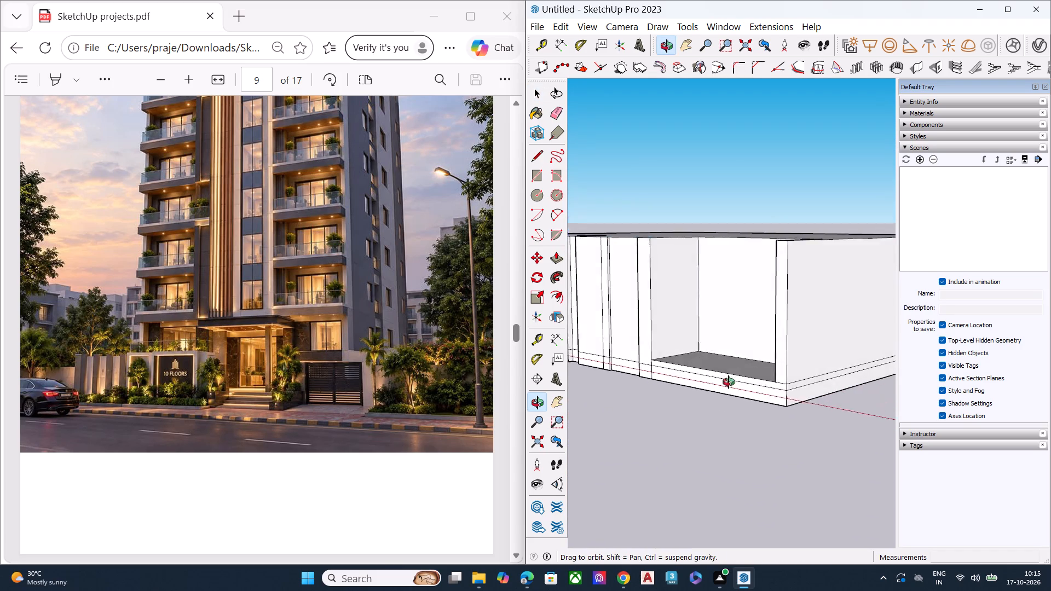
middle_click_drag(729, 382, 501, 337)
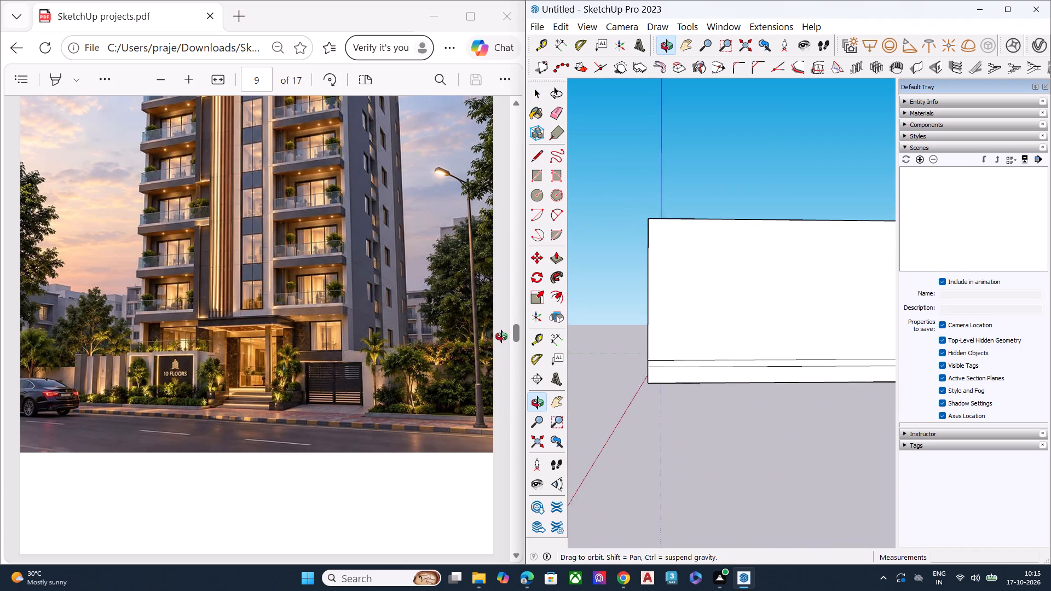
middle_click_drag(501, 337, 555, 349)
scroll(752, 367, "up", 3)
scroll(634, 412, "down", 3)
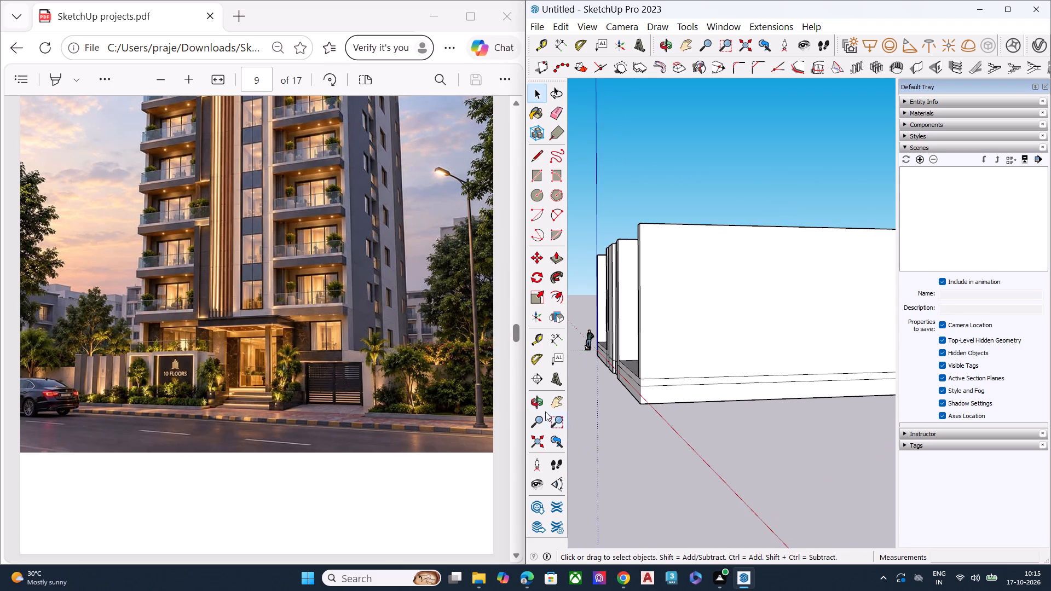
scroll(341, 330, "up", 4)
scroll(353, 328, "down", 1)
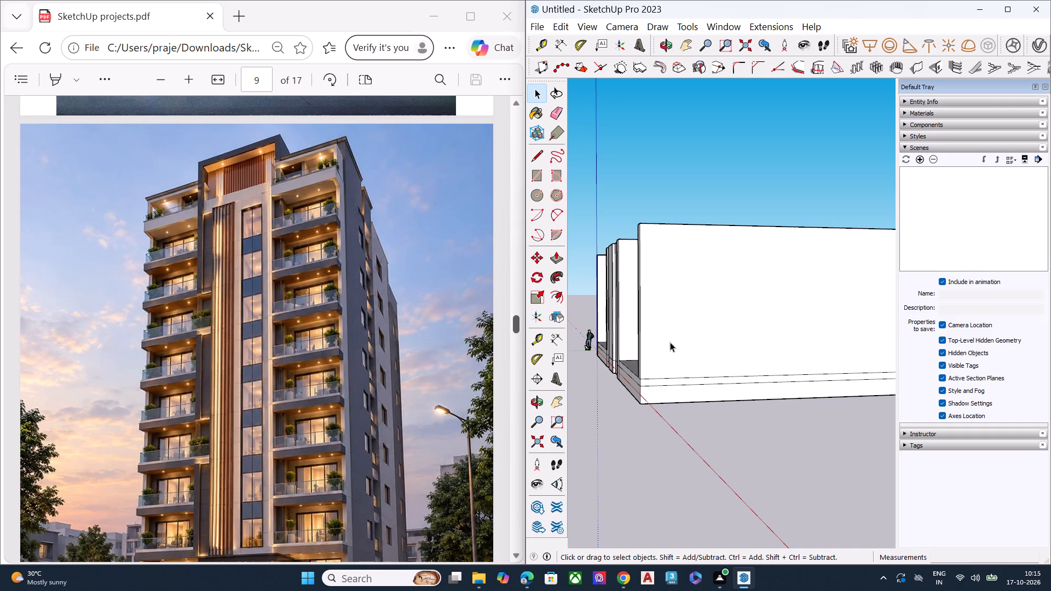
scroll(353, 286, "down", 3)
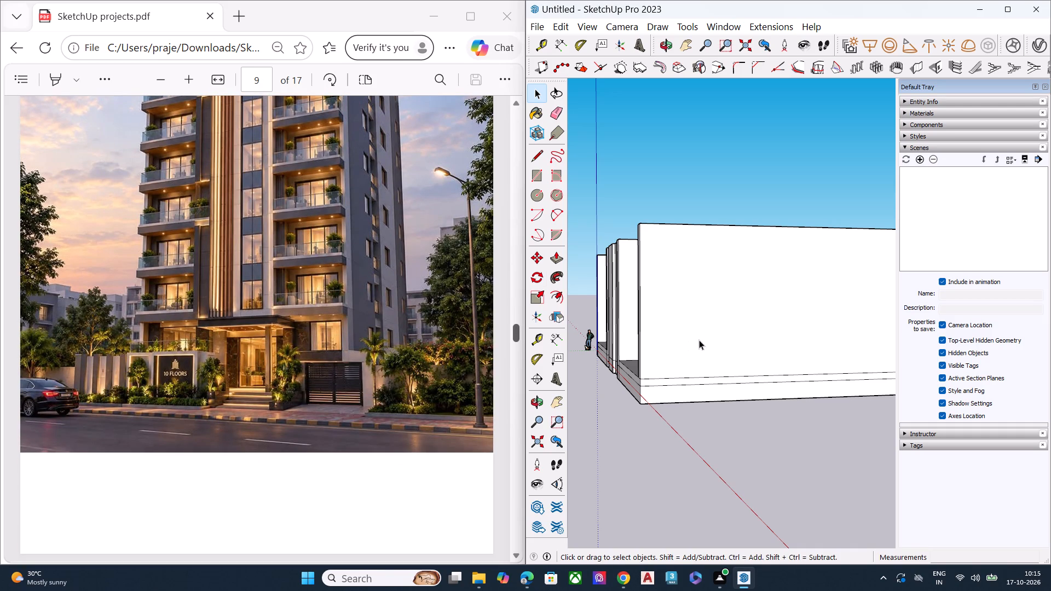
Draw a window rectangle about 8' 7" by 7' 7" on the long side wall, toward the front.
scroll(762, 318, "up", 1)
key("r")
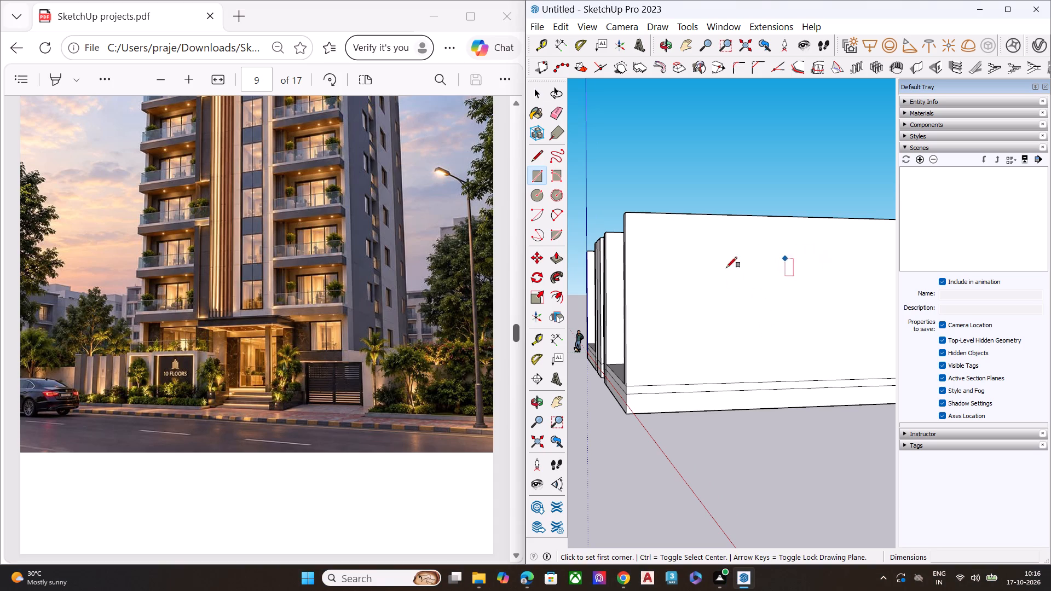
scroll(684, 292, "down", 6)
middle_click_drag(752, 279, 714, 380)
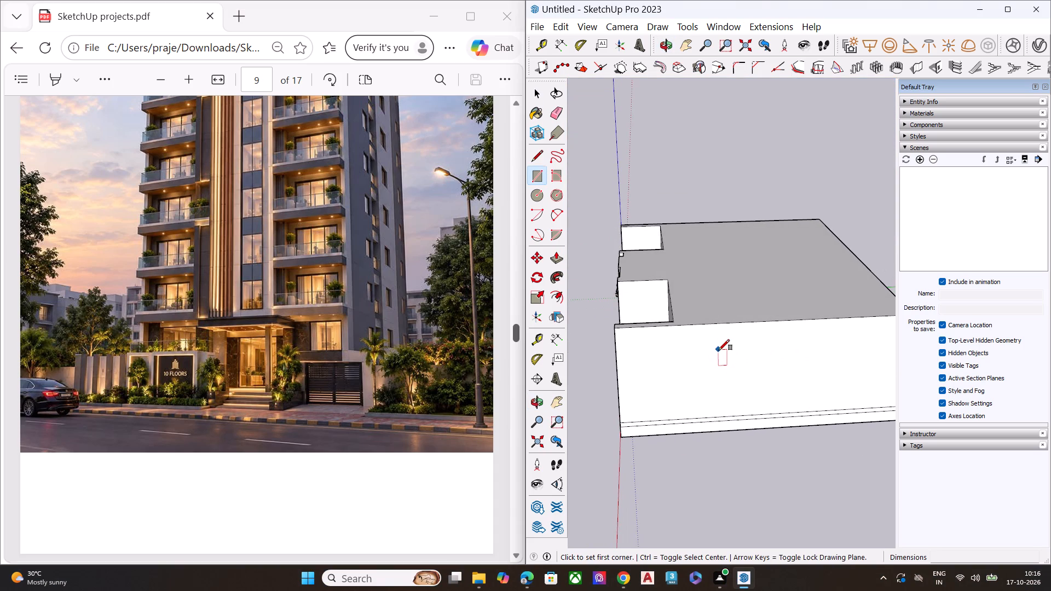
left_click(719, 350)
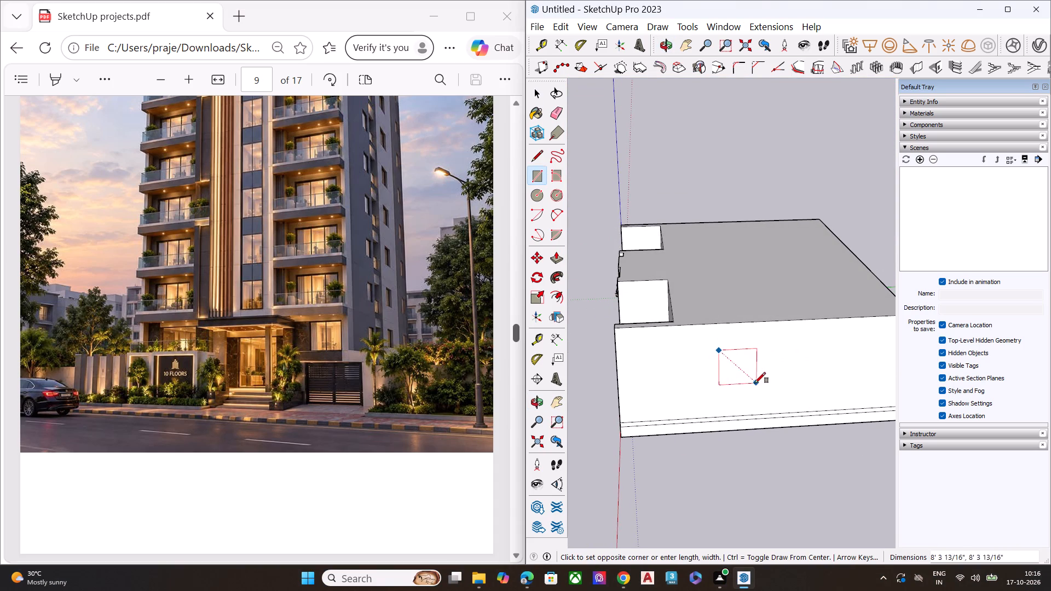
left_click(753, 384)
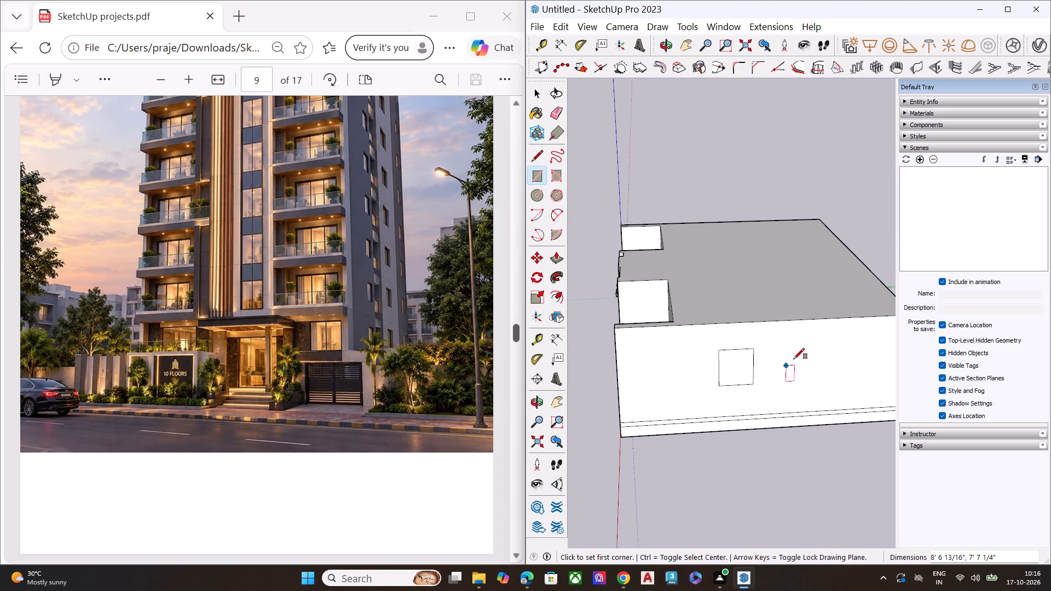
middle_click_drag(795, 356, 758, 321)
scroll(795, 356, "down", 1)
key("space")
Draw two vertical lines behind the side wall's window rectangle, from the top edge down to the upper base line.
scroll(756, 321, "up", 1)
key("l")
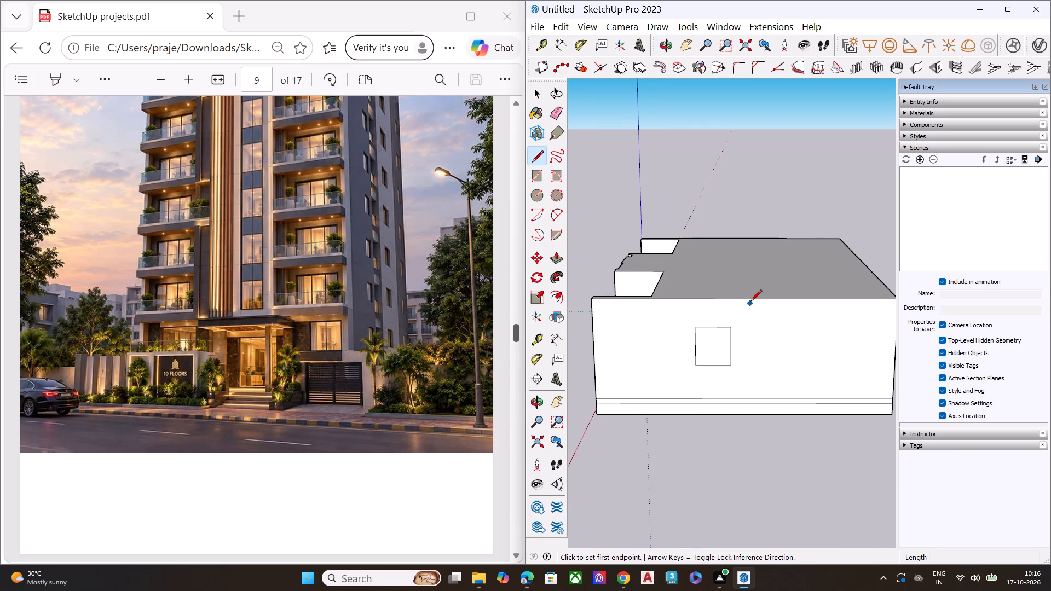
left_click(744, 302)
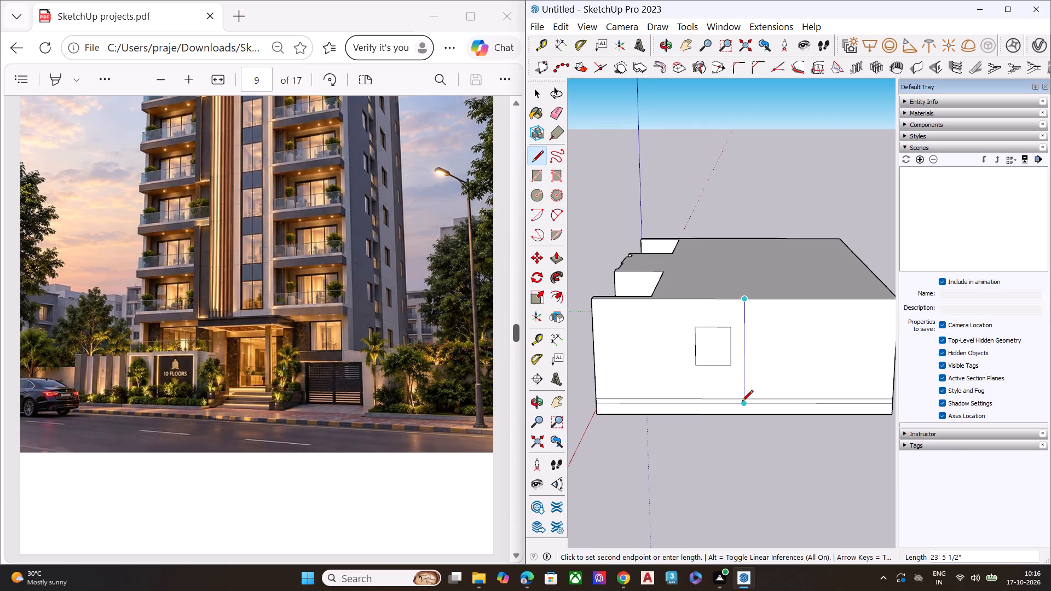
left_click(744, 398)
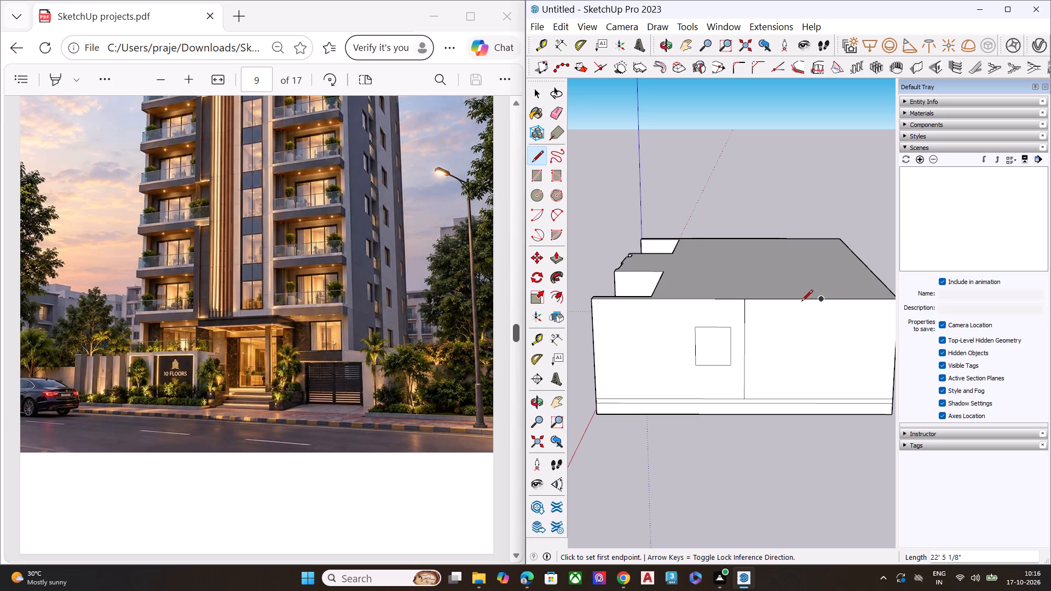
left_click(810, 302)
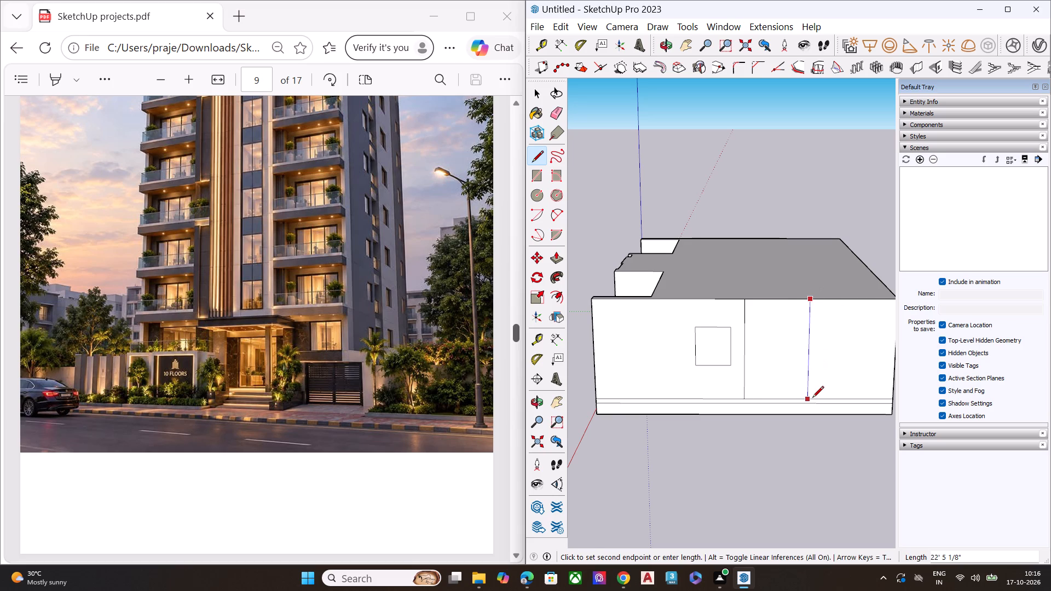
left_click(812, 398)
key("space")
Erase the two horizontal base lines across the block's rear face so it becomes a single face.
scroll(755, 303, "down", 3)
middle_click_drag(799, 312, 649, 308)
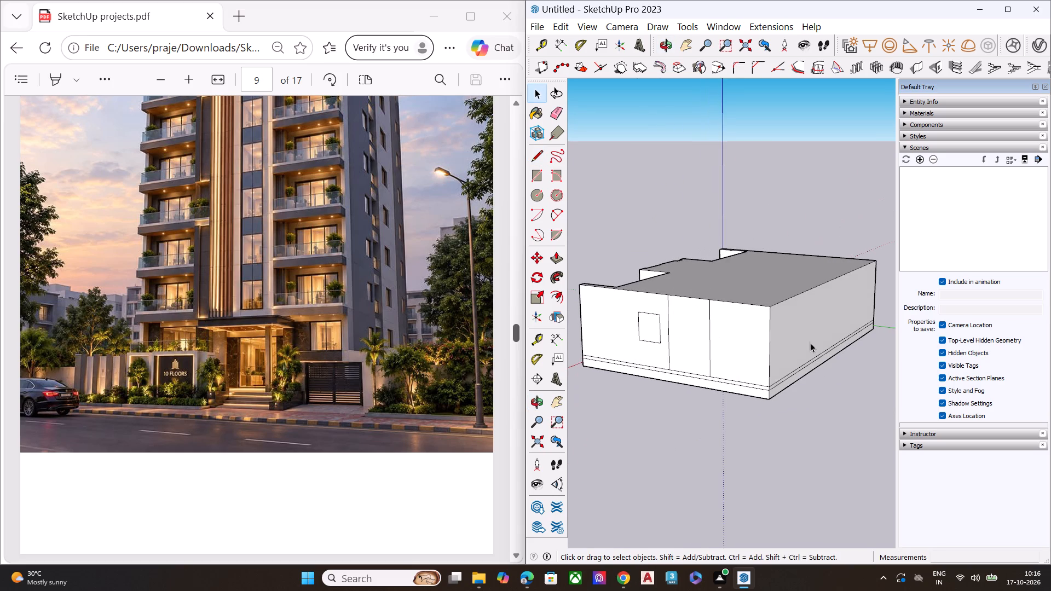
left_click(813, 333)
middle_click_drag(802, 371, 754, 341)
scroll(754, 339, "up", 6)
key("e")
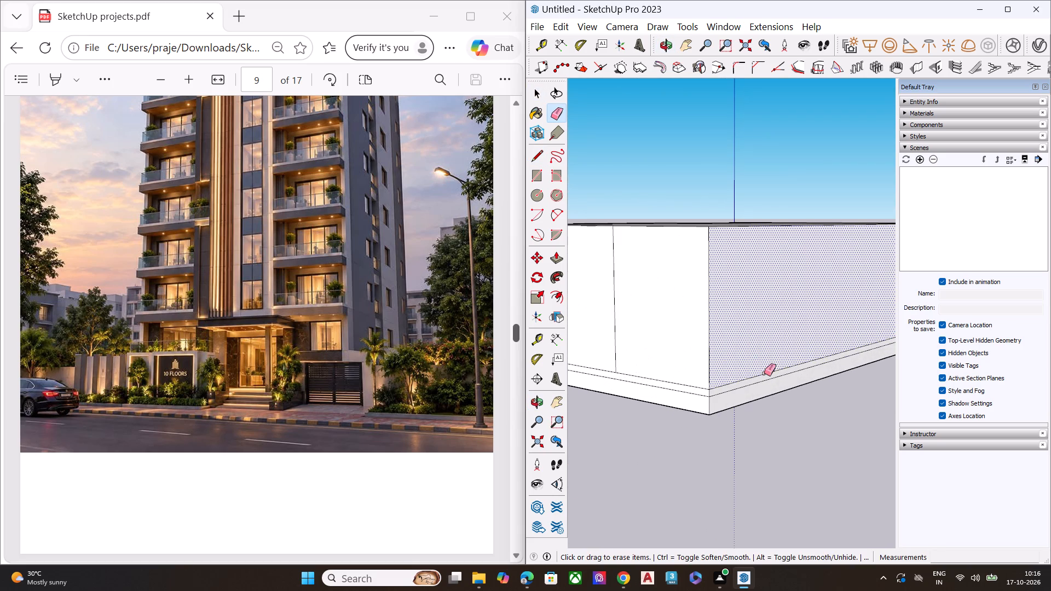
left_click(764, 373)
left_click(771, 378)
key("space")
Push/Pull the block's rear face outward by about 14' to lengthen the side wall.
left_click(760, 354)
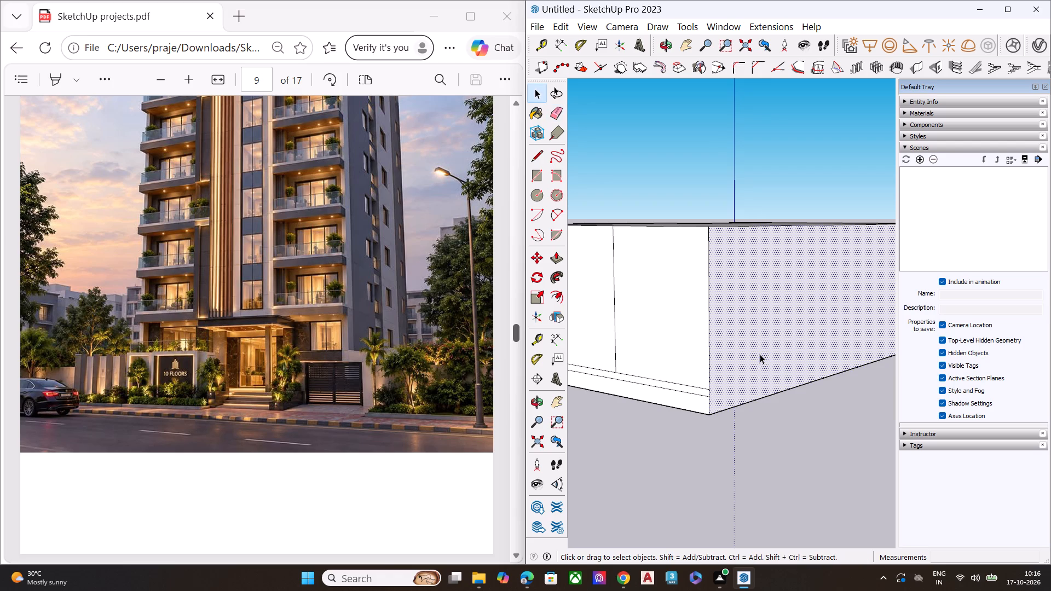
key("p")
left_click(760, 354)
scroll(829, 377, "down", 2)
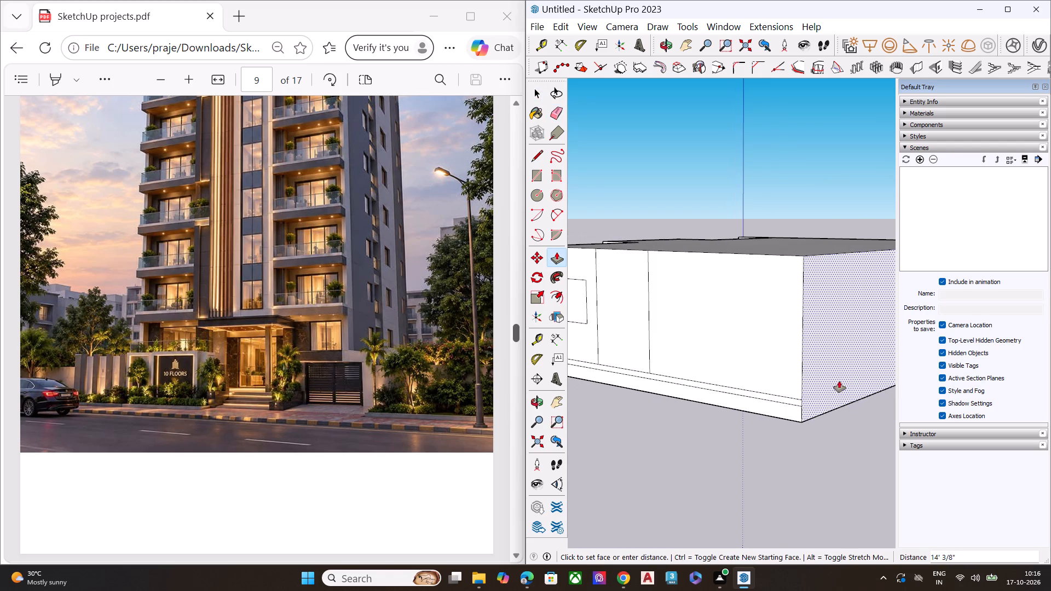
left_click(840, 382)
key("space")
Draw two more vertical lines from top edge to upper base line on the side wall, toward the lengthened rear end.
scroll(710, 357, "down", 1)
middle_click_drag(716, 355, 806, 334)
key("l")
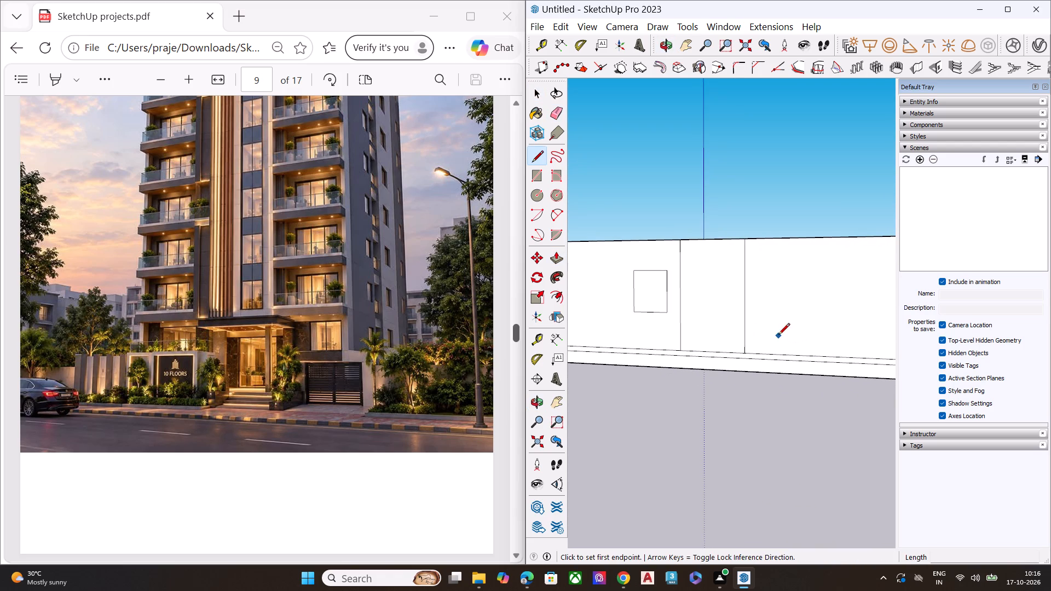
left_click(779, 239)
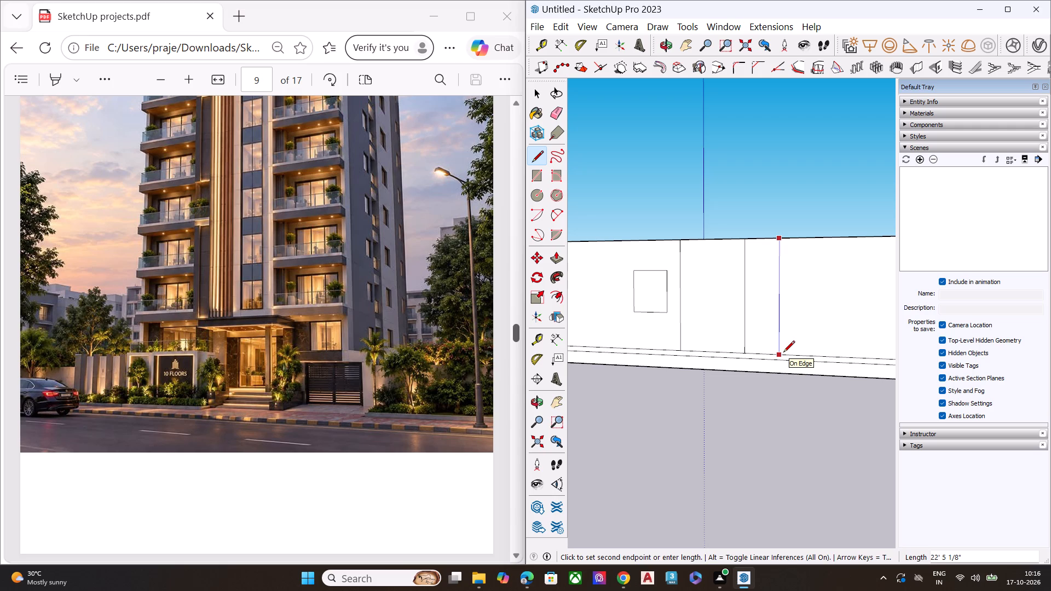
left_click(783, 353)
key("space")
scroll(759, 335, "down", 5)
scroll(836, 308, "up", 3)
key("l")
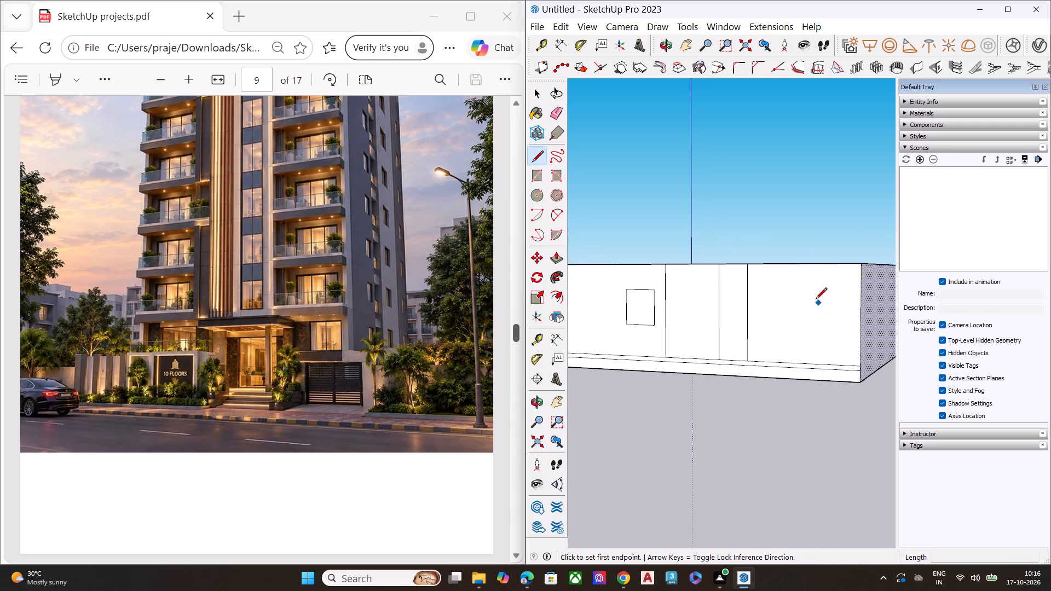
left_click(813, 265)
left_click(815, 362)
key("space")
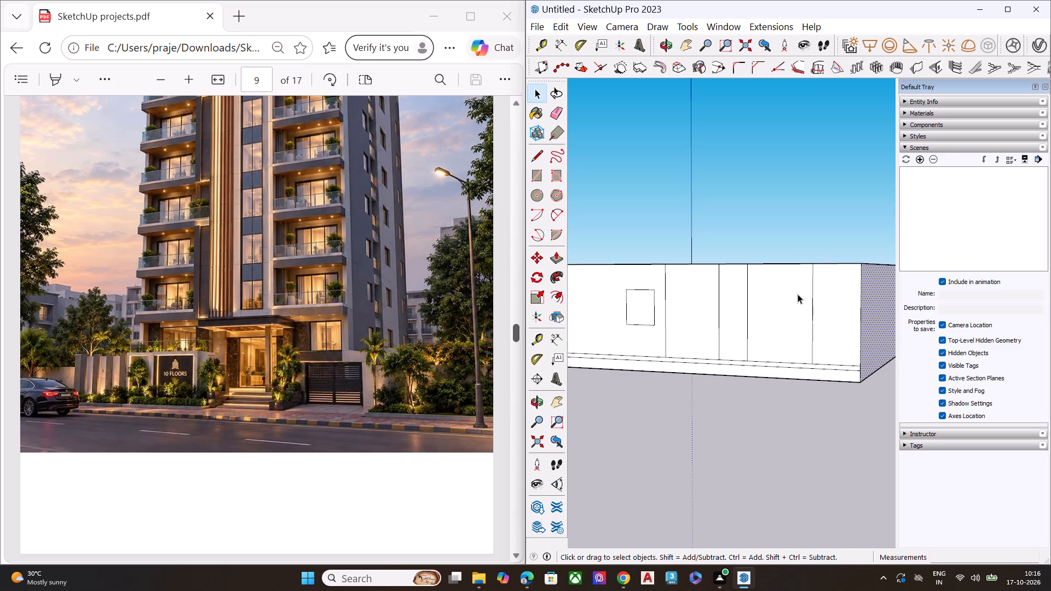
Draw a window rectangle about 10' 10" by 8' 2" in the side wall panel between the two rearmost vertical lines.
scroll(805, 311, "up", 3)
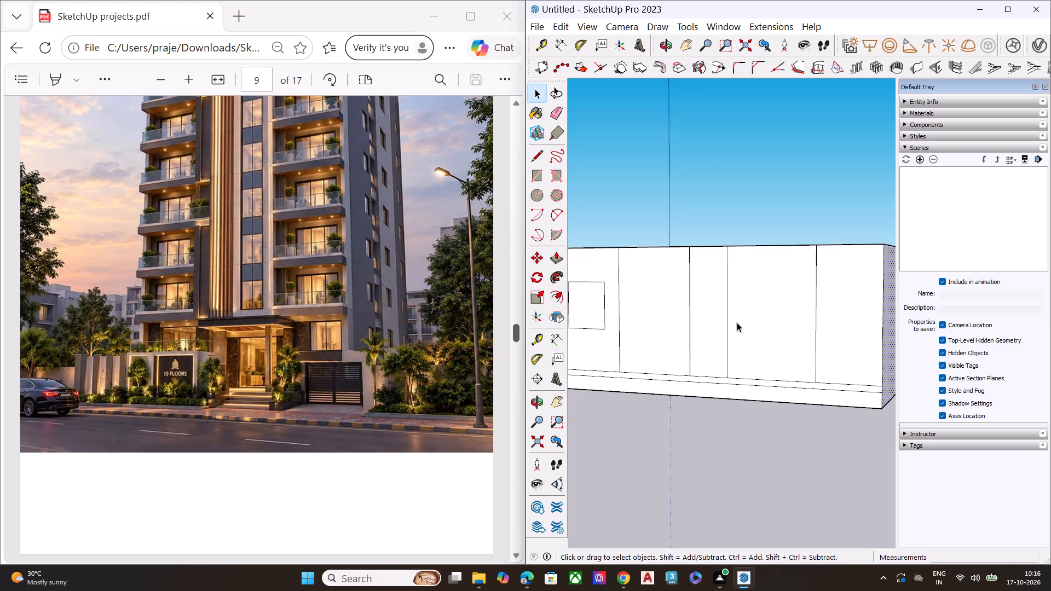
scroll(805, 313, "down", 4)
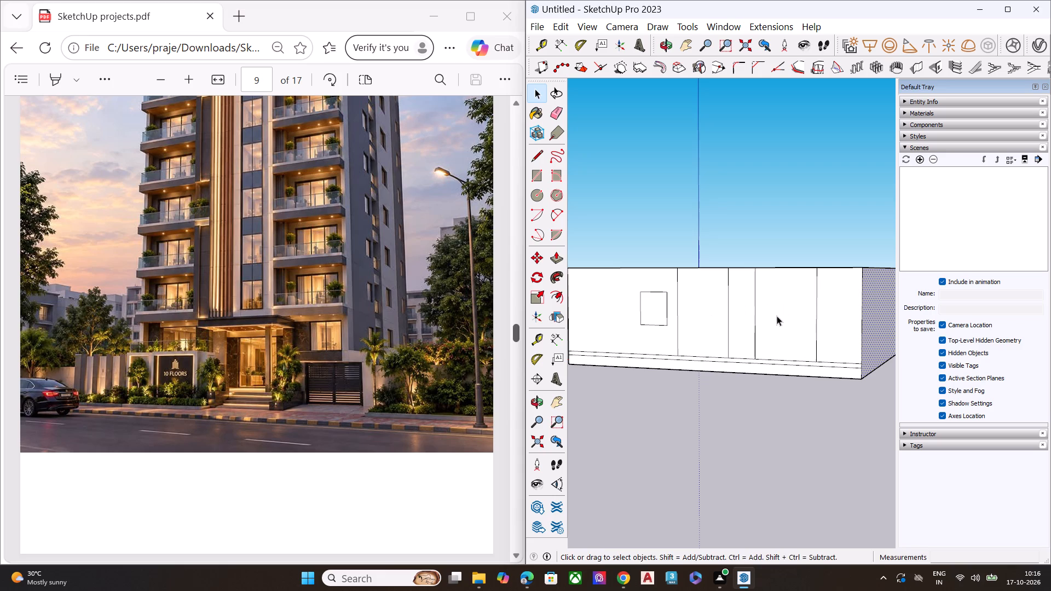
key("r")
left_click(769, 291)
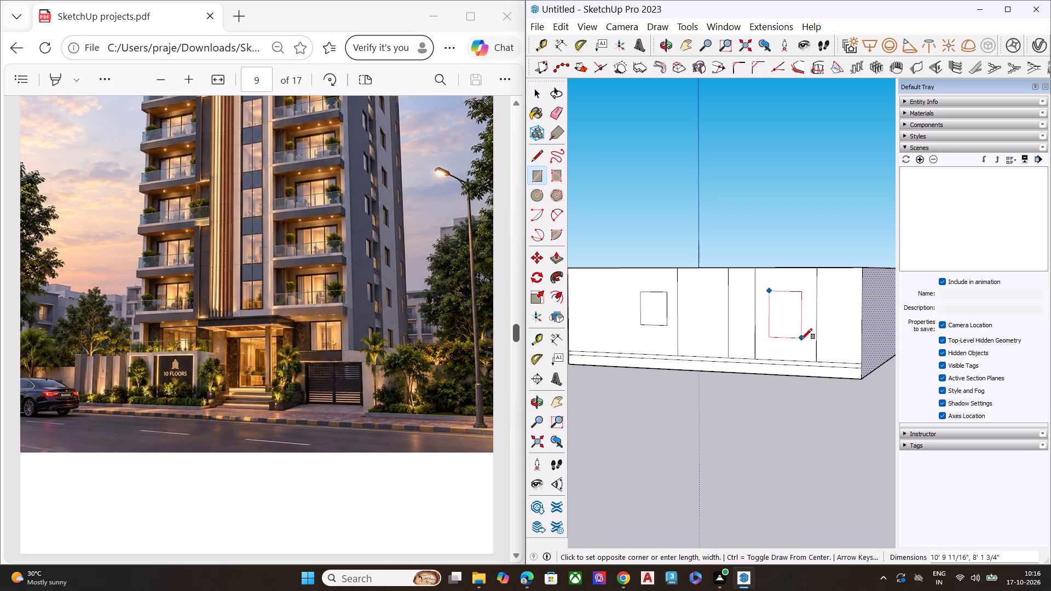
left_click(801, 337)
key("space")
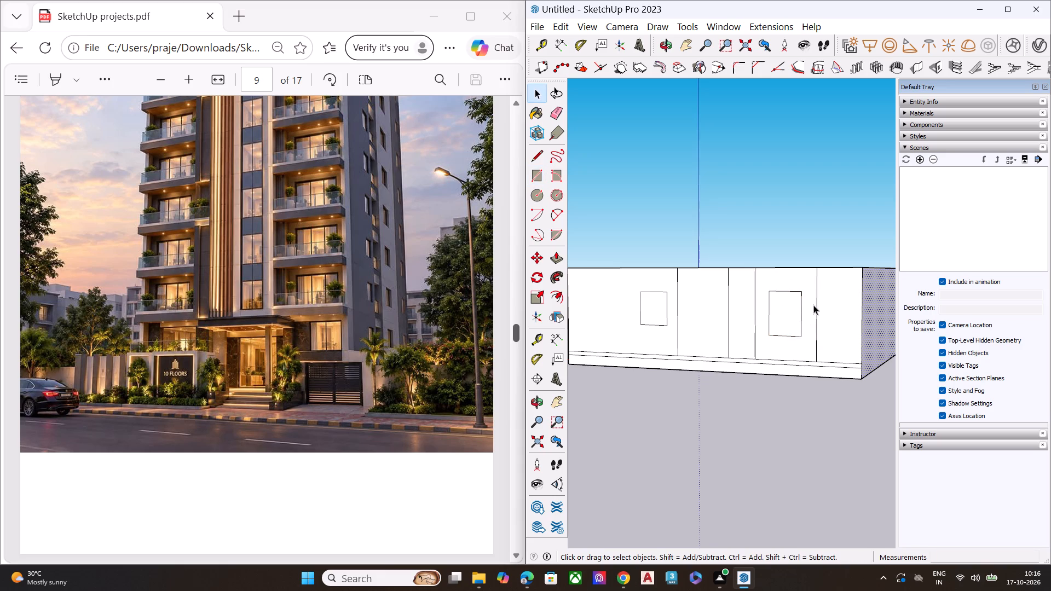
Push the rear window rectangle on the side wall inward by about 2' 10".
scroll(811, 305, "up", 7)
left_click(778, 327)
key("p")
left_click(778, 327)
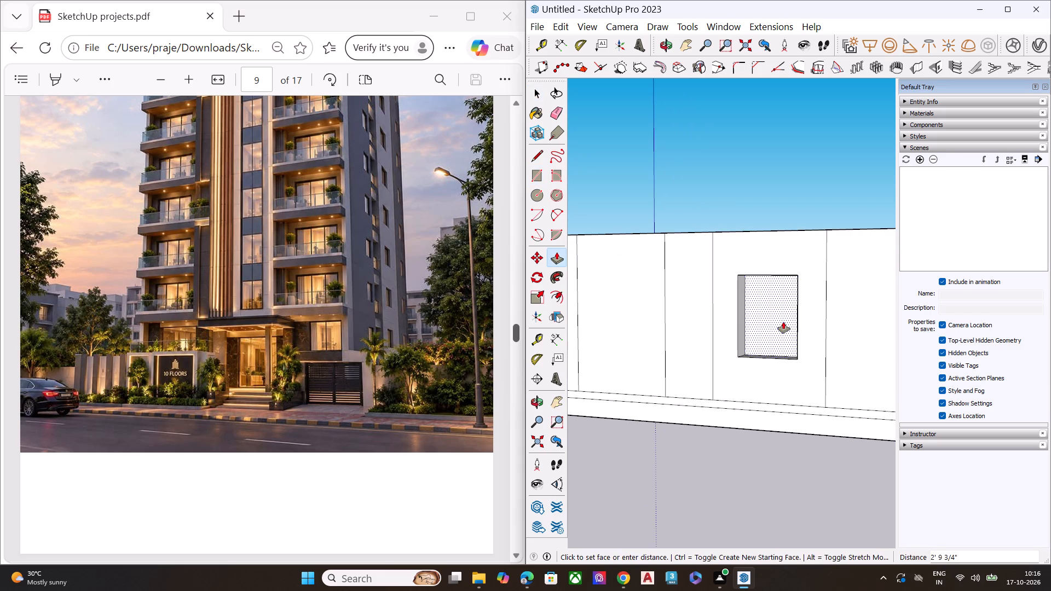
left_click(782, 322)
key("space")
Push the front window rectangle on the side wall inward by about 1' 3" and clear the selection.
scroll(808, 314, "down", 5)
scroll(643, 306, "up", 5)
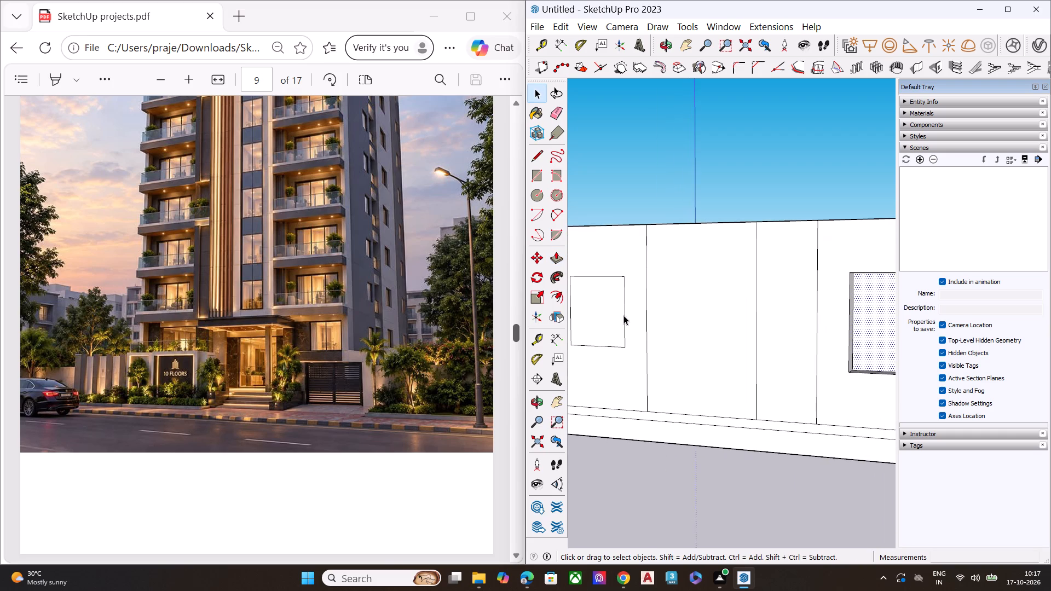
key("p")
left_click(609, 316)
key("space")
left_click(609, 313)
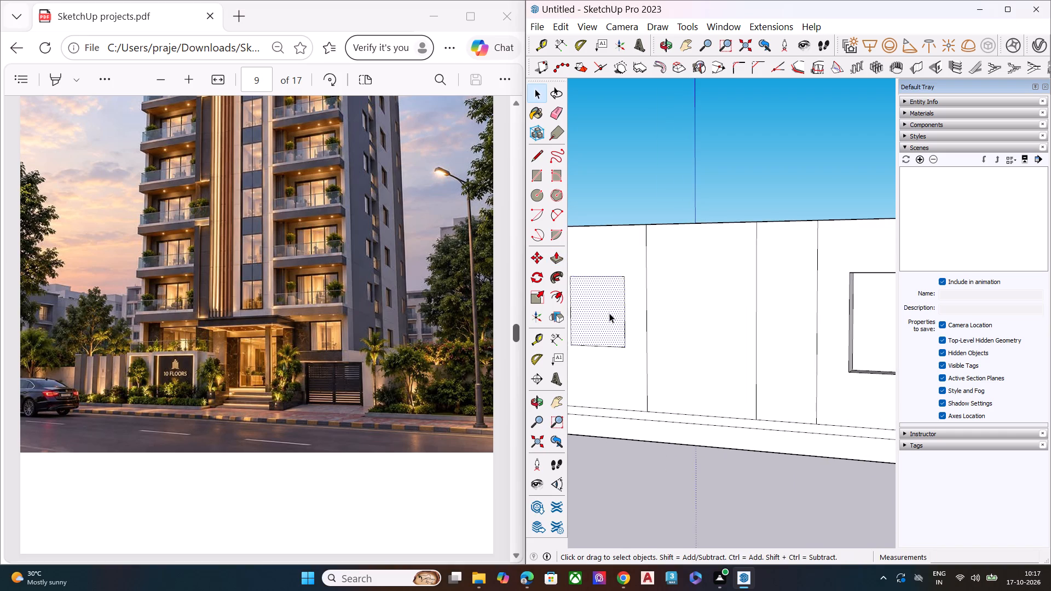
key("p")
left_click(609, 313)
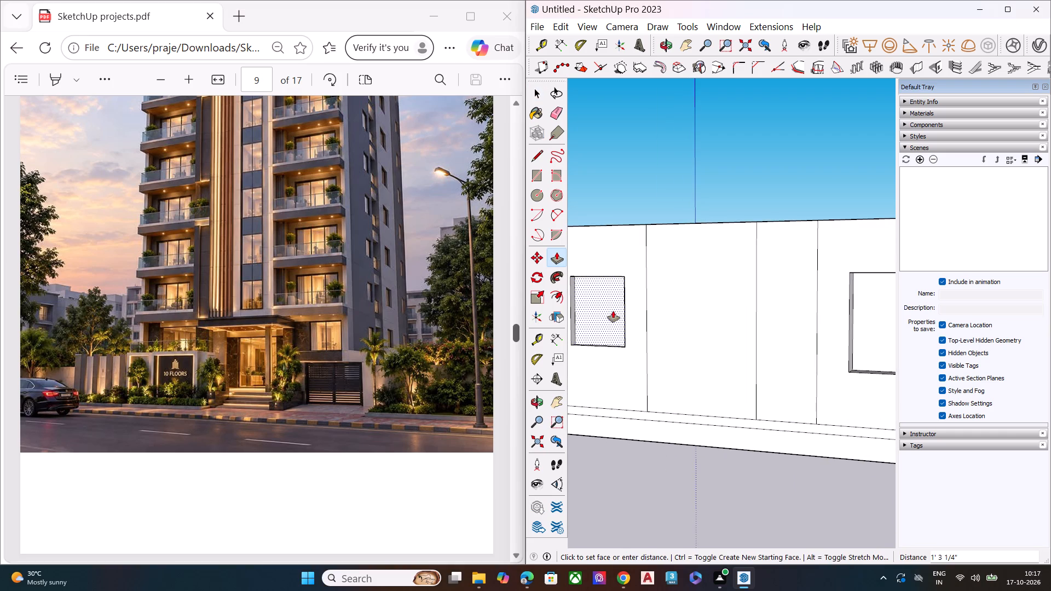
left_click(613, 311)
key("space")
left_click(685, 196)
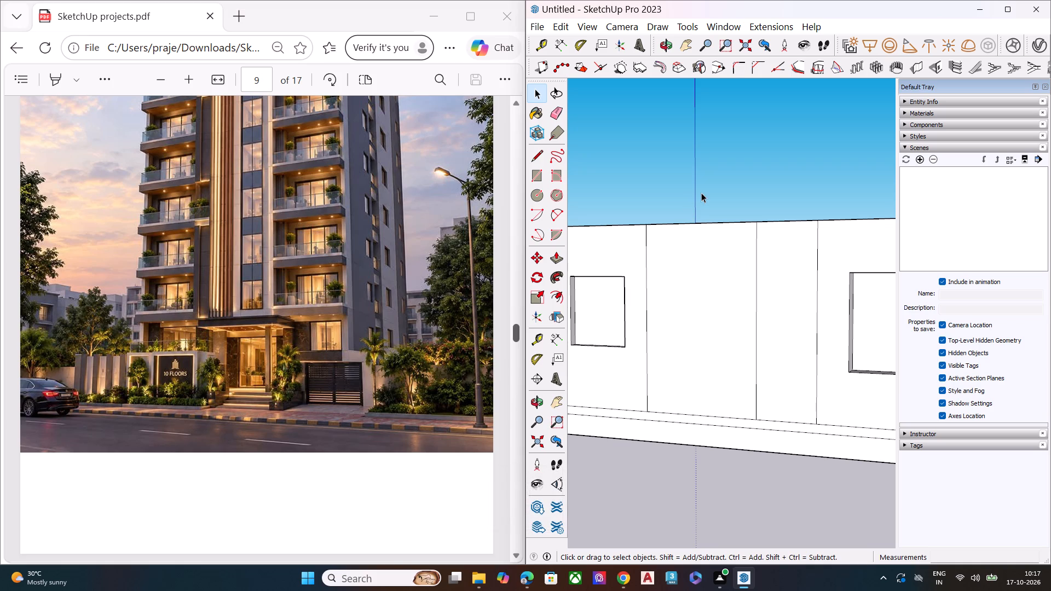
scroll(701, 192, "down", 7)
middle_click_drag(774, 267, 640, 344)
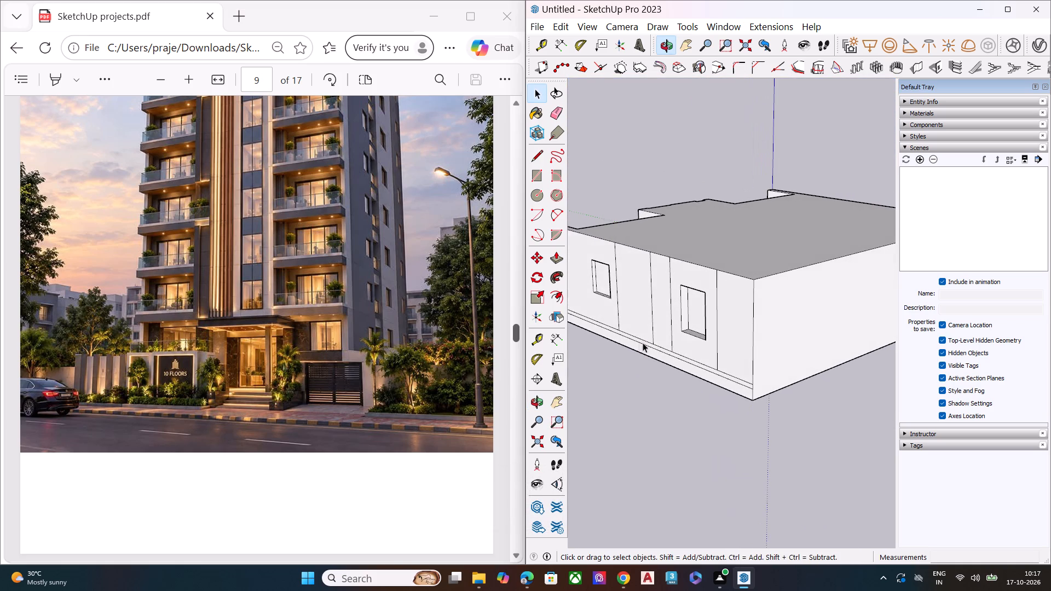
Draw a window rectangle about 7' 10" by 4' 10" in the side wall's end panel, beyond the rearmost vertical line.
scroll(771, 305, "up", 1)
scroll(771, 305, "down", 1)
scroll(769, 306, "up", 2)
middle_click_drag(727, 347, 816, 296)
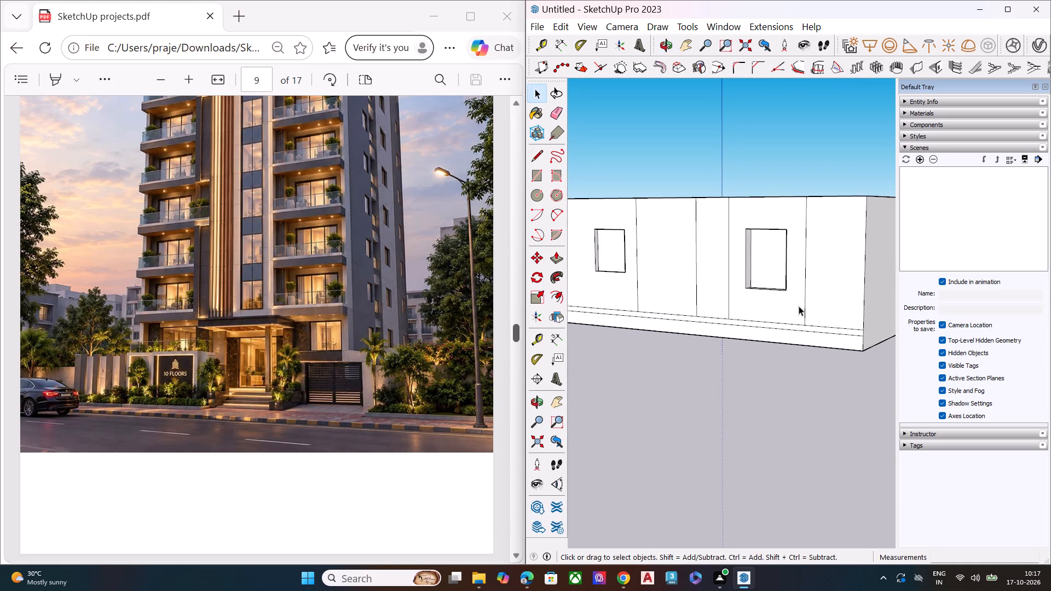
key("r")
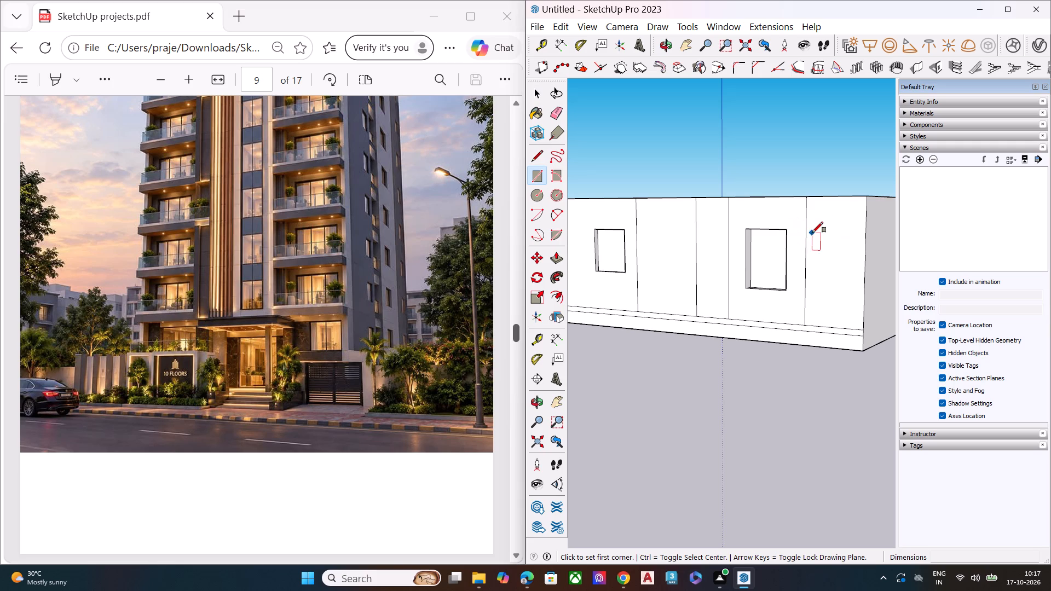
left_click(821, 229)
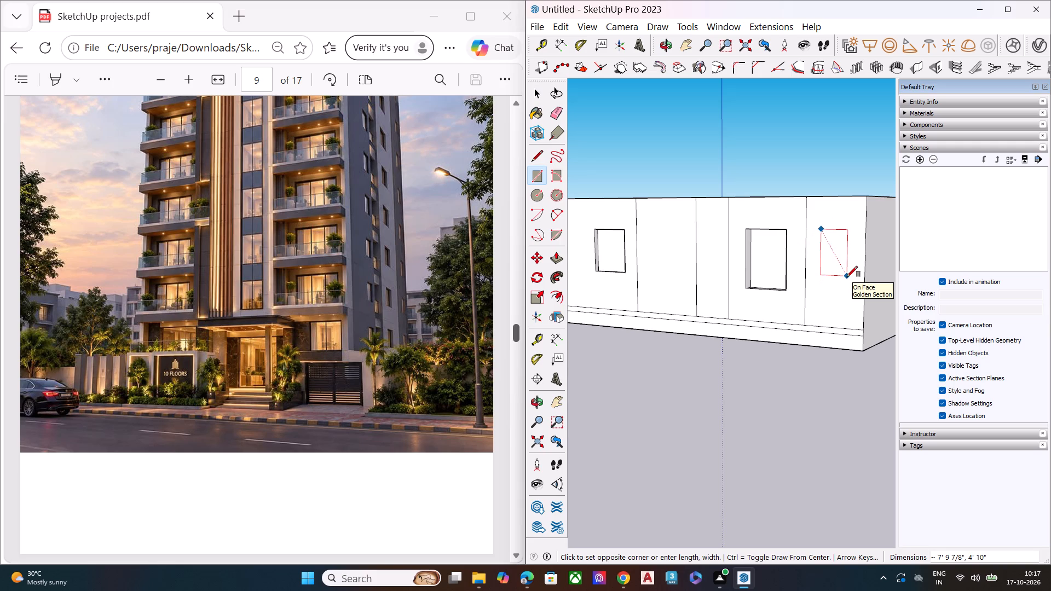
left_click(847, 277)
key("space")
left_click(779, 399)
Push the end panel's window rectangle slightly into the side wall and clear the selection.
left_click(842, 254)
key("p")
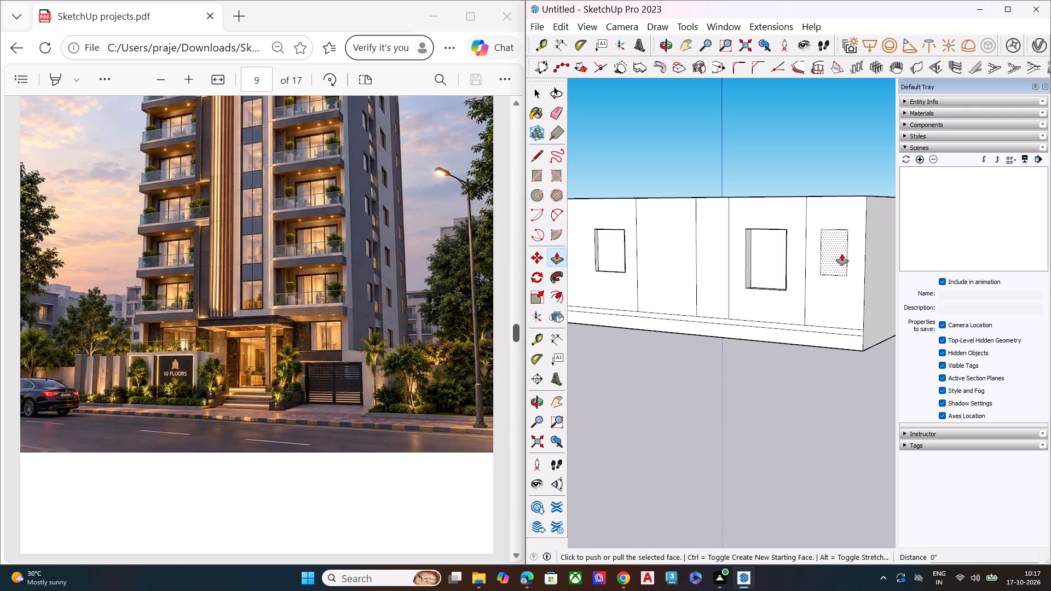
left_click(838, 254)
left_click(840, 252)
key("space")
left_click(813, 374)
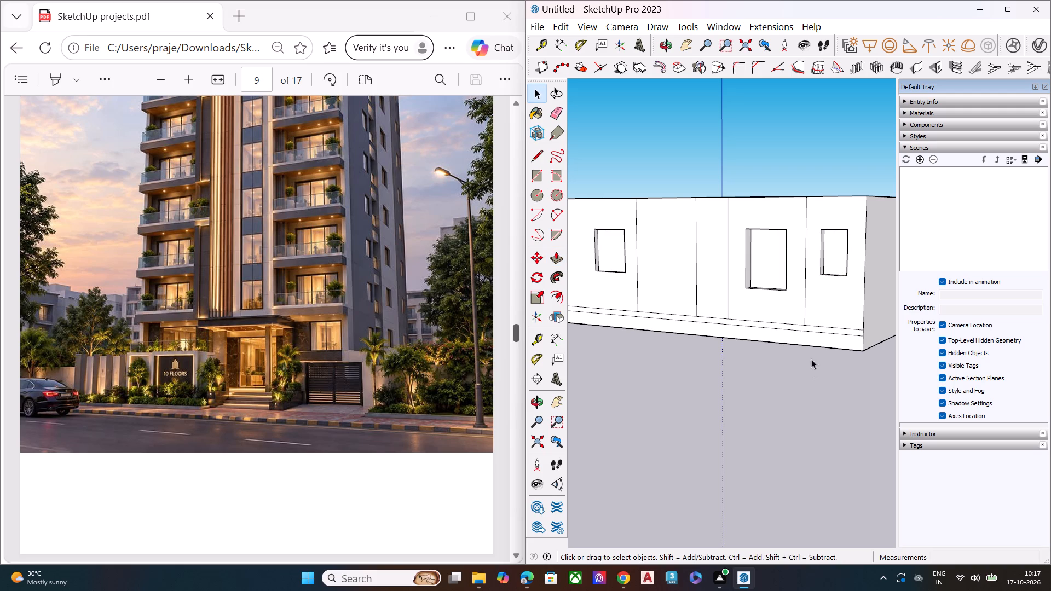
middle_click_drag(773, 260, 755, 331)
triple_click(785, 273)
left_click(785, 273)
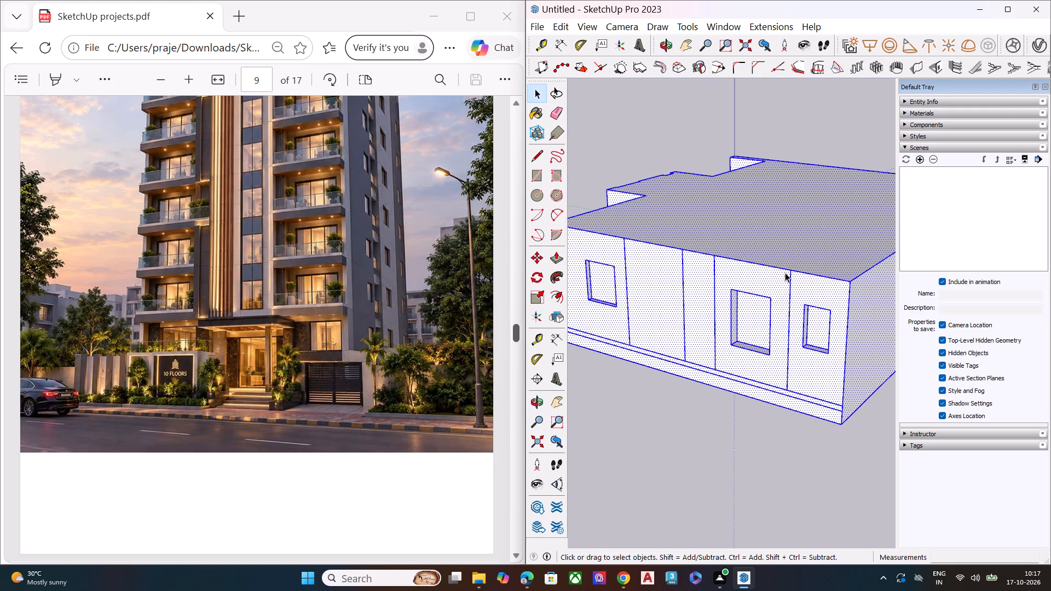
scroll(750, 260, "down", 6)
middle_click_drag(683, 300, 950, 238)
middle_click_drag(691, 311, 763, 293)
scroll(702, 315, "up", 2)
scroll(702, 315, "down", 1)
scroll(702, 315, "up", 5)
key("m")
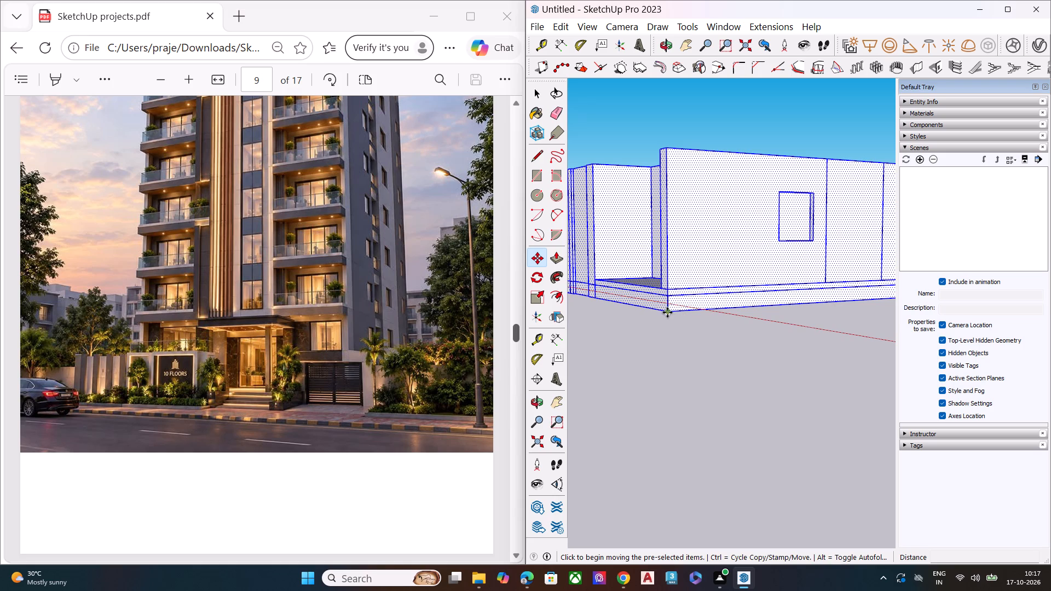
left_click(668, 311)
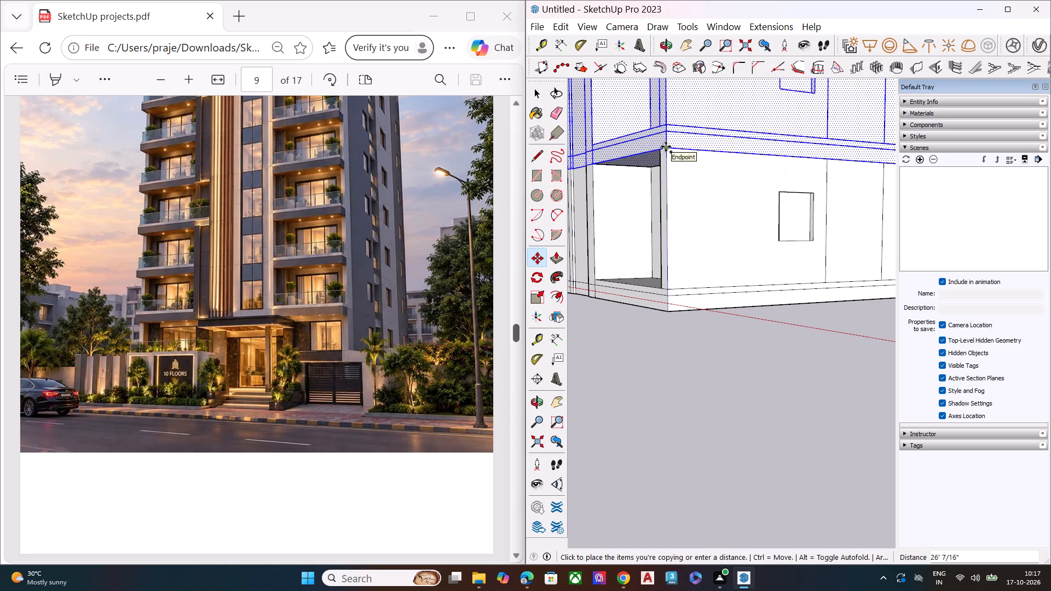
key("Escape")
Examine the floor block's front facade, including both recessed bays and the central section, from several angles.
scroll(726, 228, "down", 6)
middle_click_drag(695, 280, 897, 316)
scroll(900, 316, "down", 1)
scroll(696, 237, "down", 5)
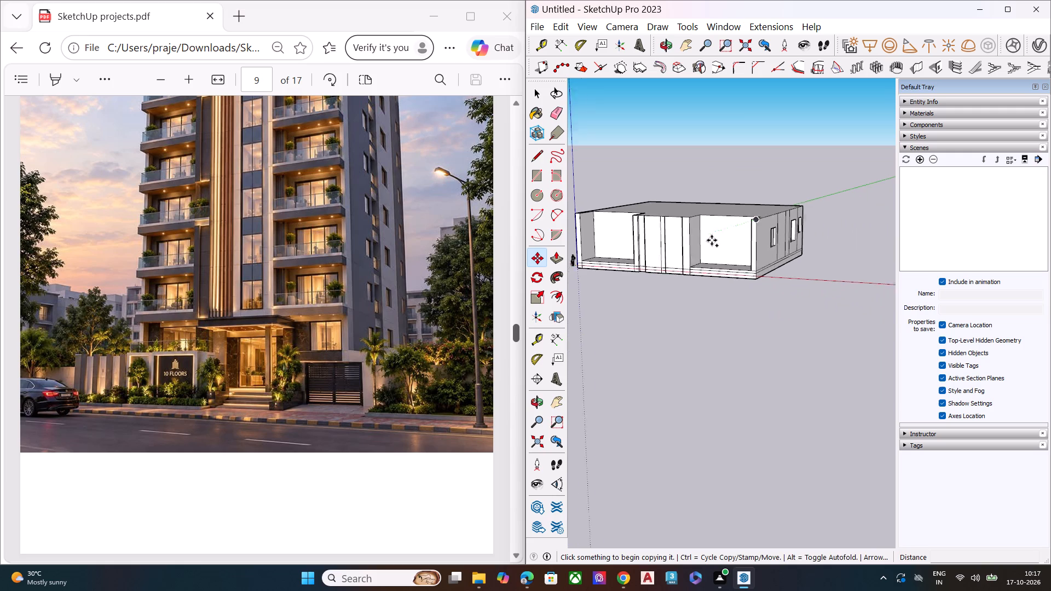
middle_click_drag(623, 265, 681, 275)
scroll(715, 222, "up", 1)
scroll(715, 221, "down", 1)
scroll(714, 219, "up", 1)
scroll(712, 217, "down", 2)
scroll(712, 217, "up", 5)
scroll(725, 252, "down", 6)
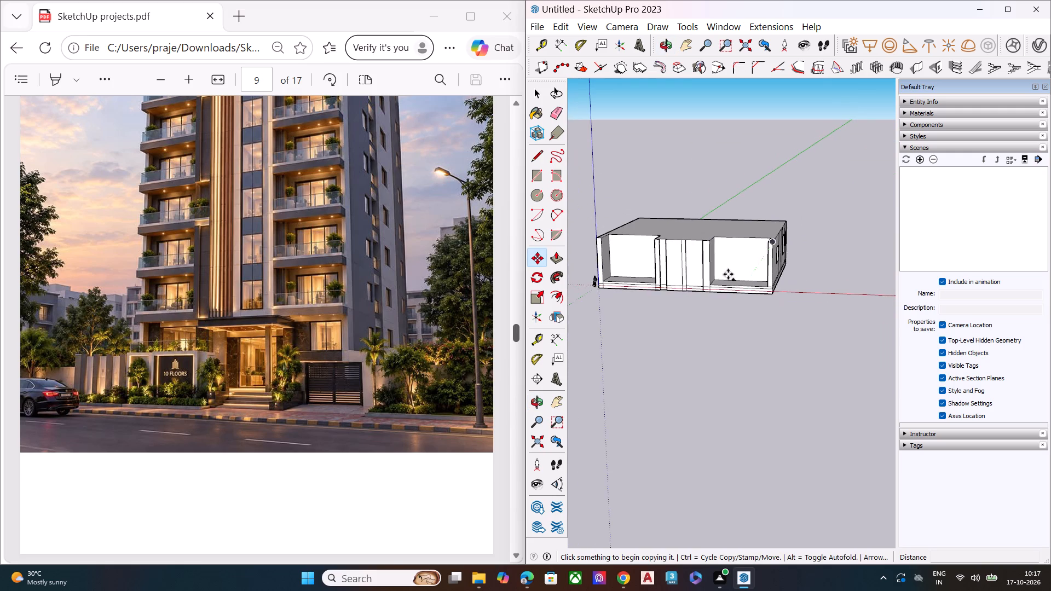
middle_click_drag(651, 274, 662, 221)
scroll(643, 259, "up", 10)
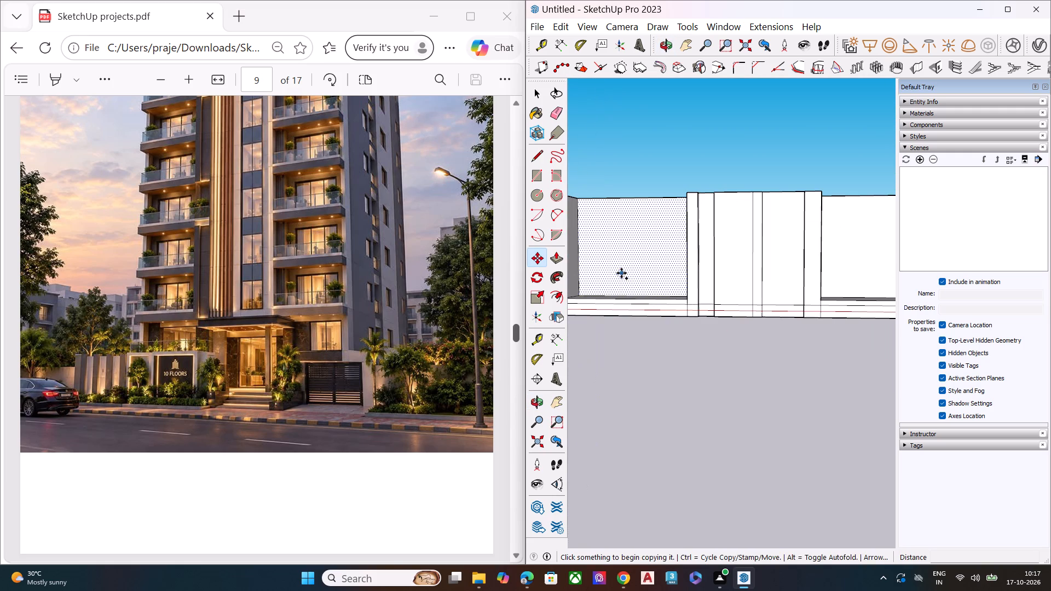
key("space")
middle_click_drag(655, 261, 700, 321)
scroll(787, 268, "down", 6)
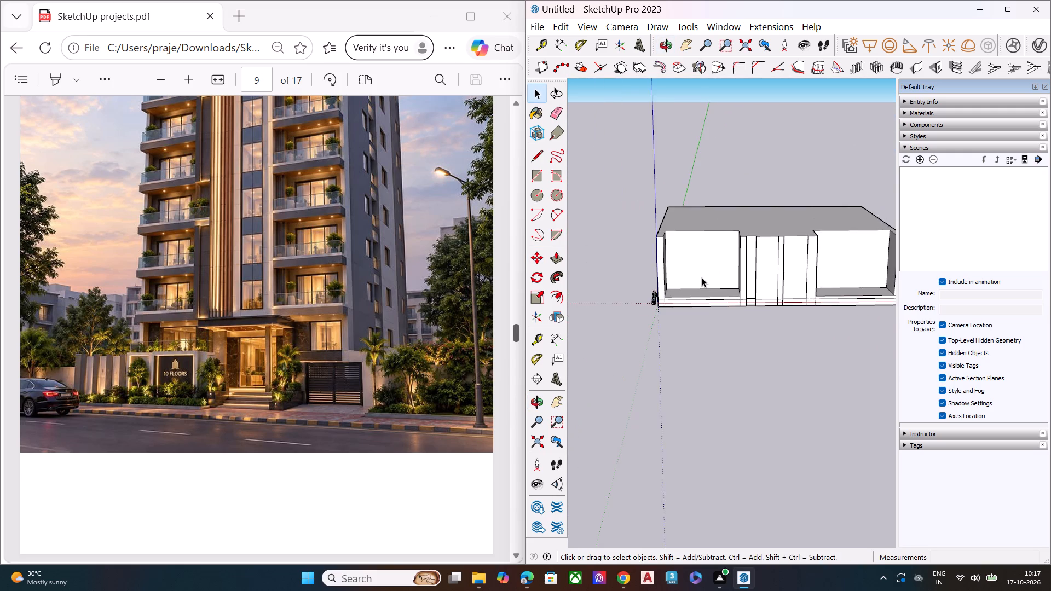
scroll(696, 272, "up", 8)
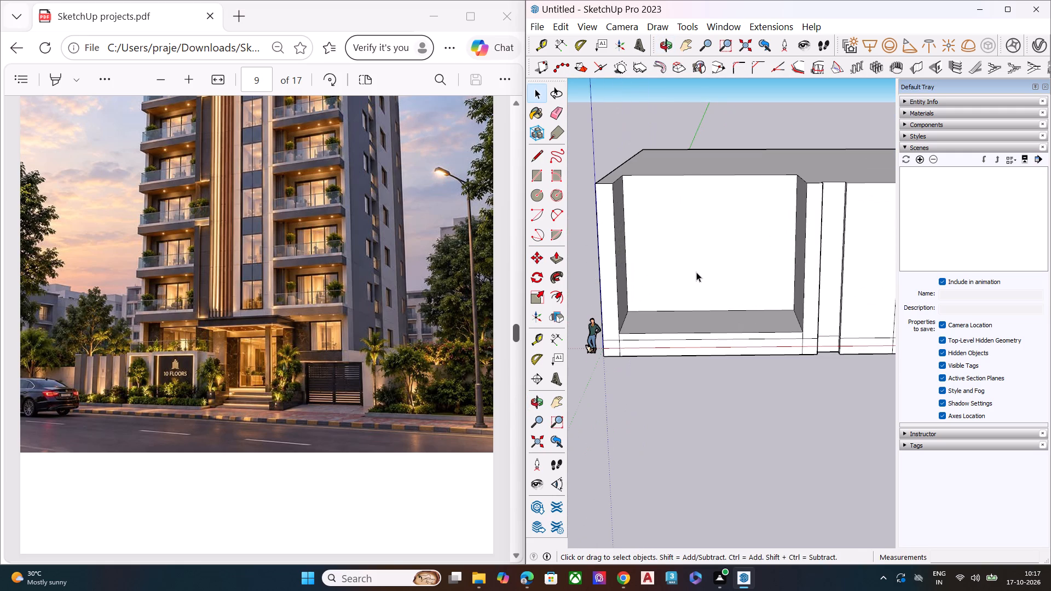
scroll(683, 280, "down", 6)
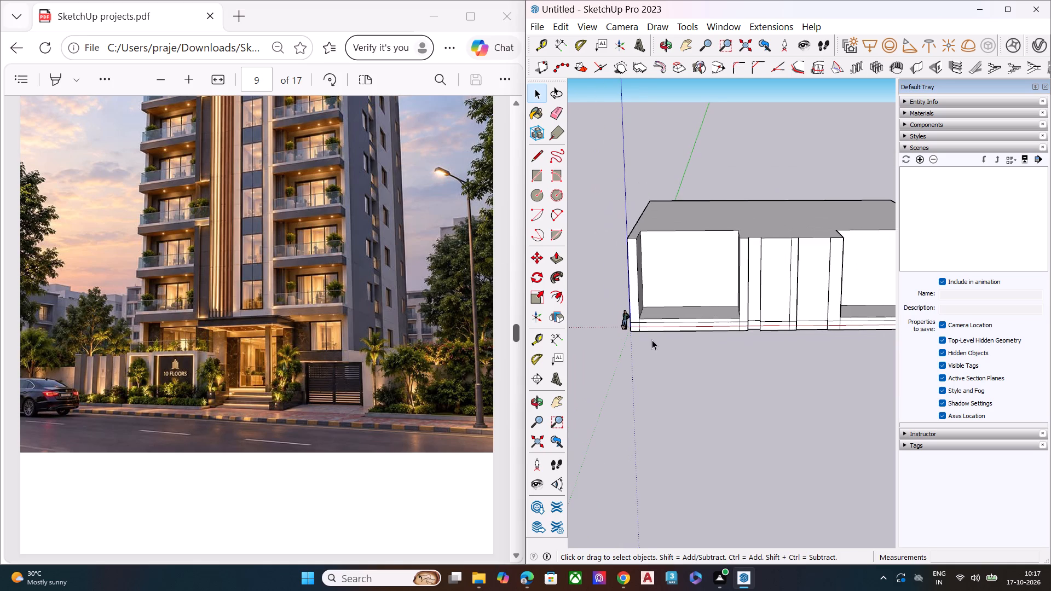
middle_click_drag(755, 333, 506, 320)
middle_click_drag(688, 325, 899, 309)
Draw a rectangle about 17' 8" square on the back wall of the front recessed bay nearest the origin.
key("r")
middle_click_drag(636, 256, 637, 256)
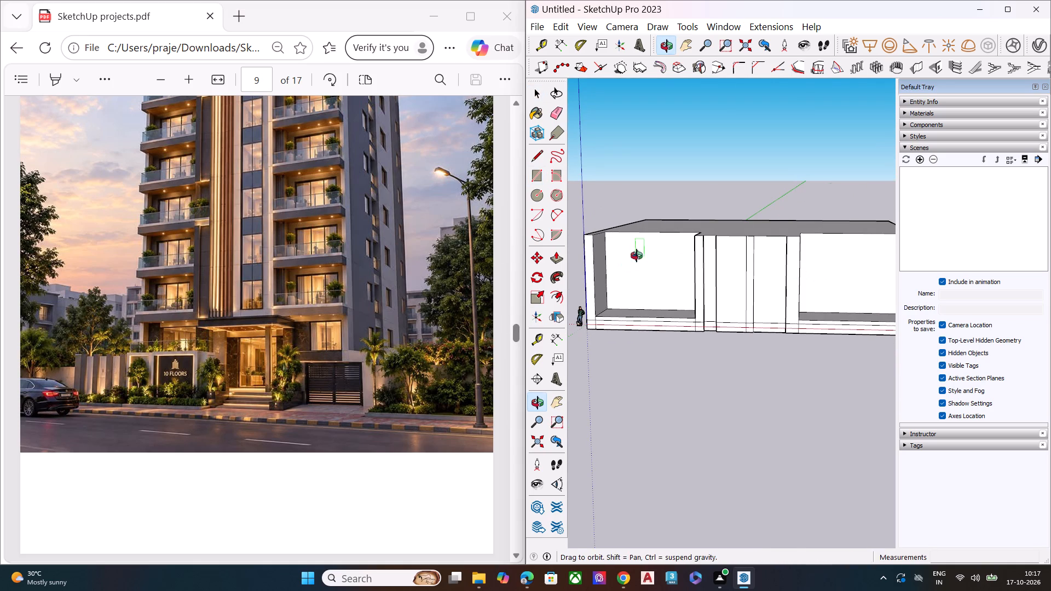
middle_click_drag(637, 256, 721, 210)
scroll(668, 236, "up", 7)
scroll(667, 250, "down", 6)
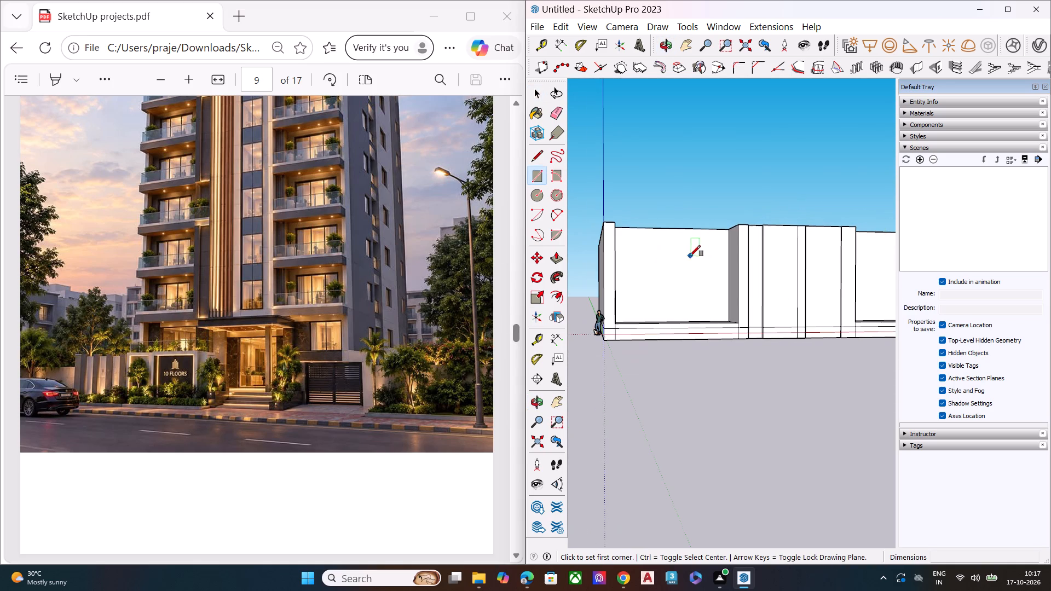
middle_click_drag(667, 260, 668, 341)
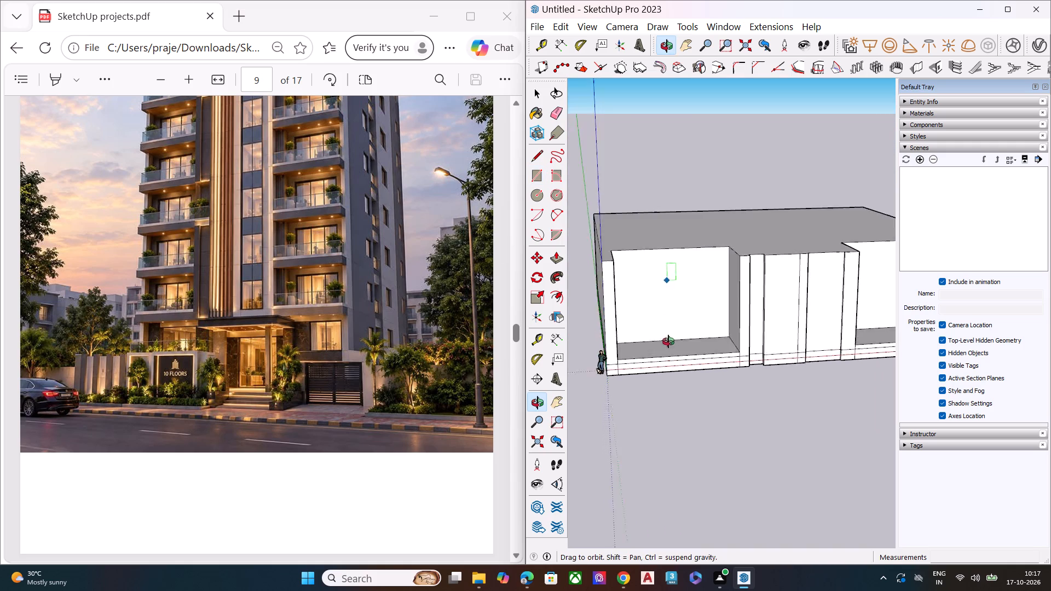
middle_click_drag(668, 341, 663, 358)
scroll(650, 291, "up", 5)
middle_click_drag(640, 292, 635, 218)
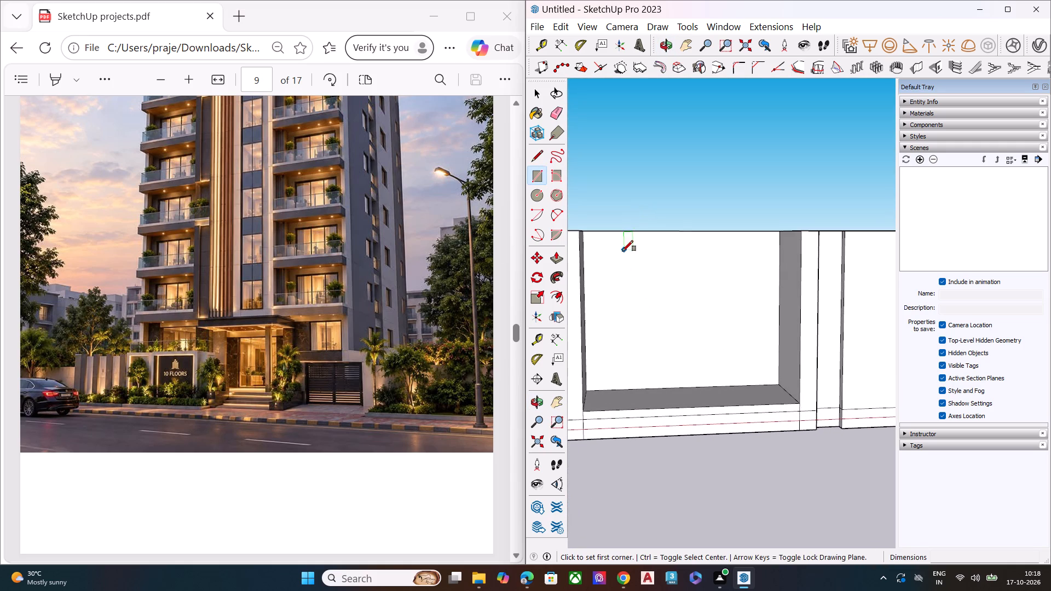
left_click(620, 259)
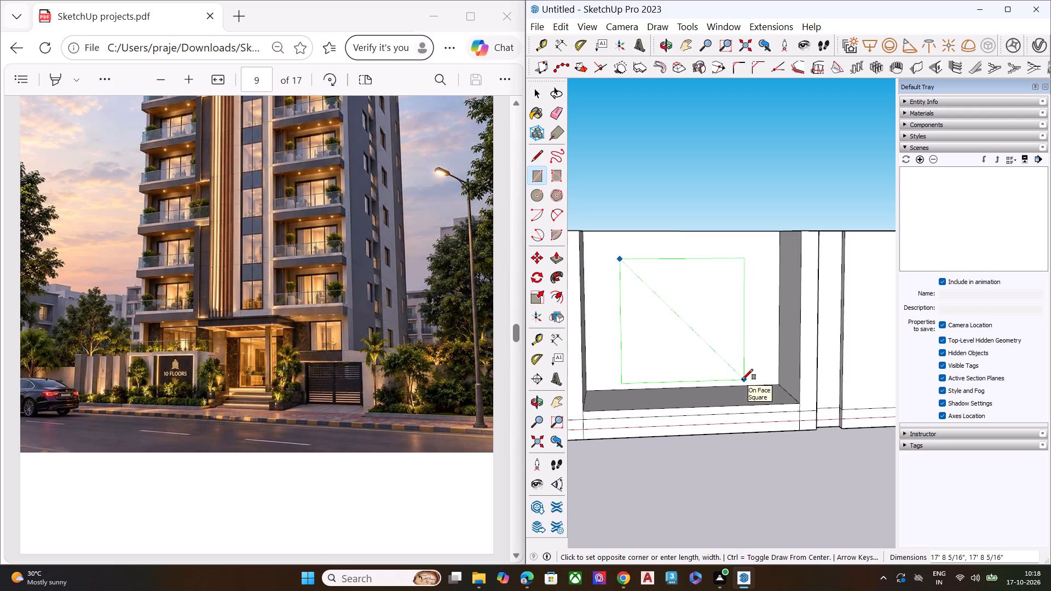
left_click(742, 380)
key("space")
Copy the bay's square rectangle about 57' 2" along the front to the matching position in the other recessed bay.
middle_click_drag(668, 317, 604, 319)
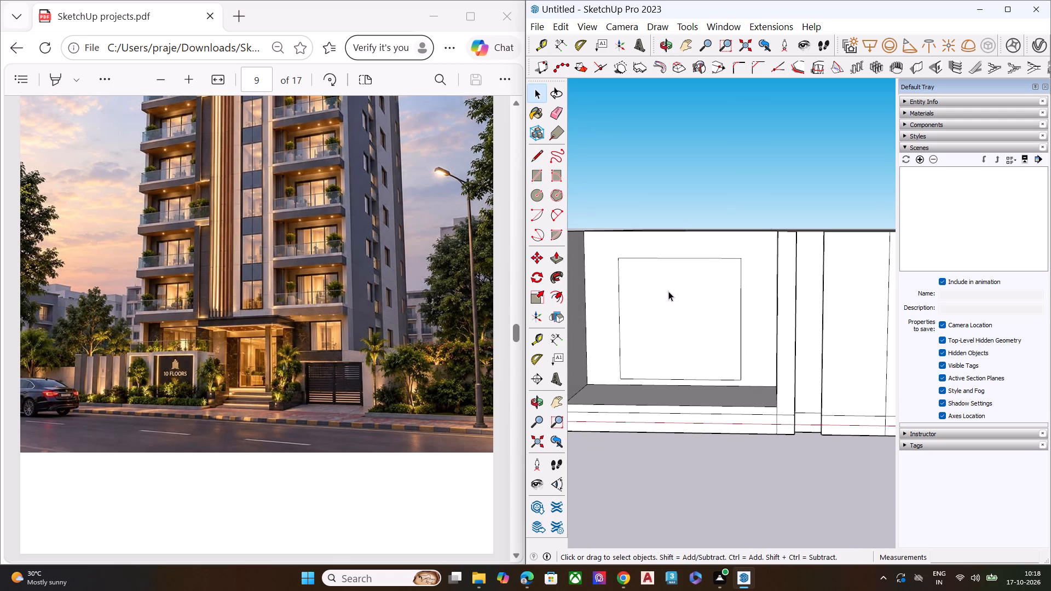
double_click(665, 293)
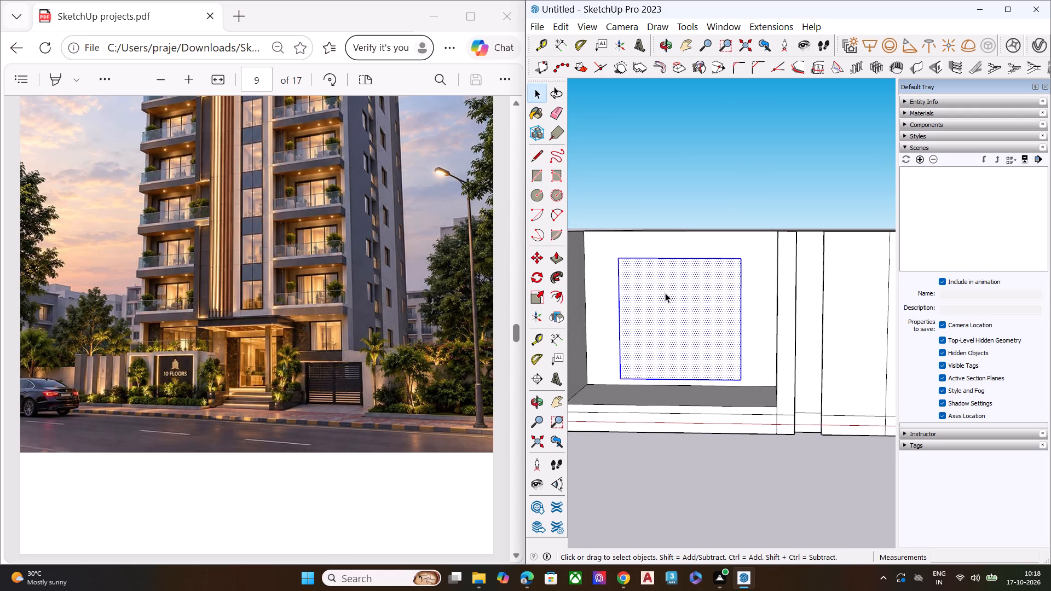
key("r")
key("space")
key("m")
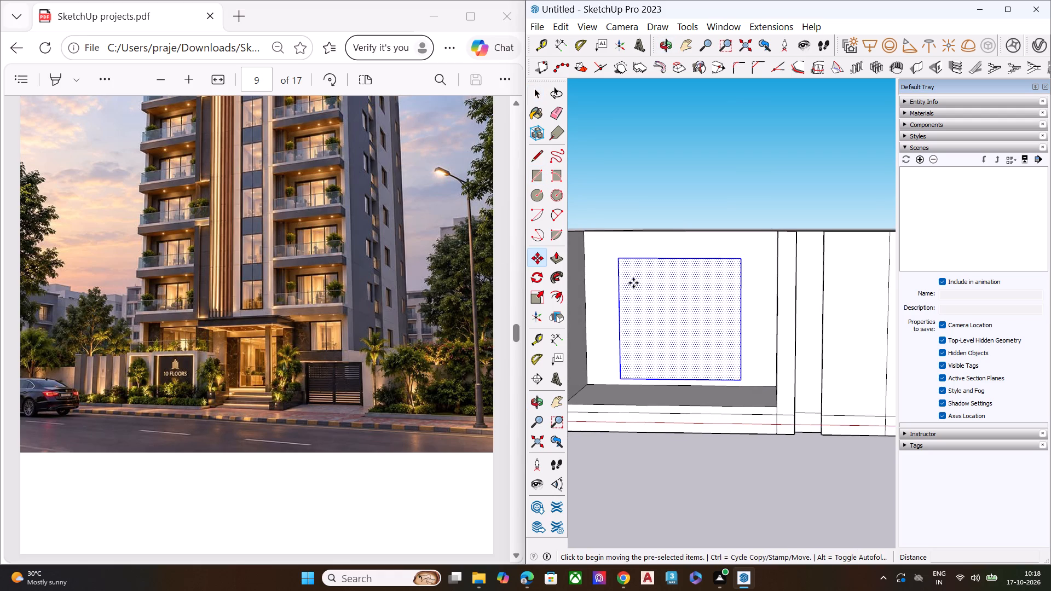
left_click(778, 408)
scroll(705, 369, "down", 4)
scroll(705, 368, "up", 1)
scroll(706, 368, "down", 10)
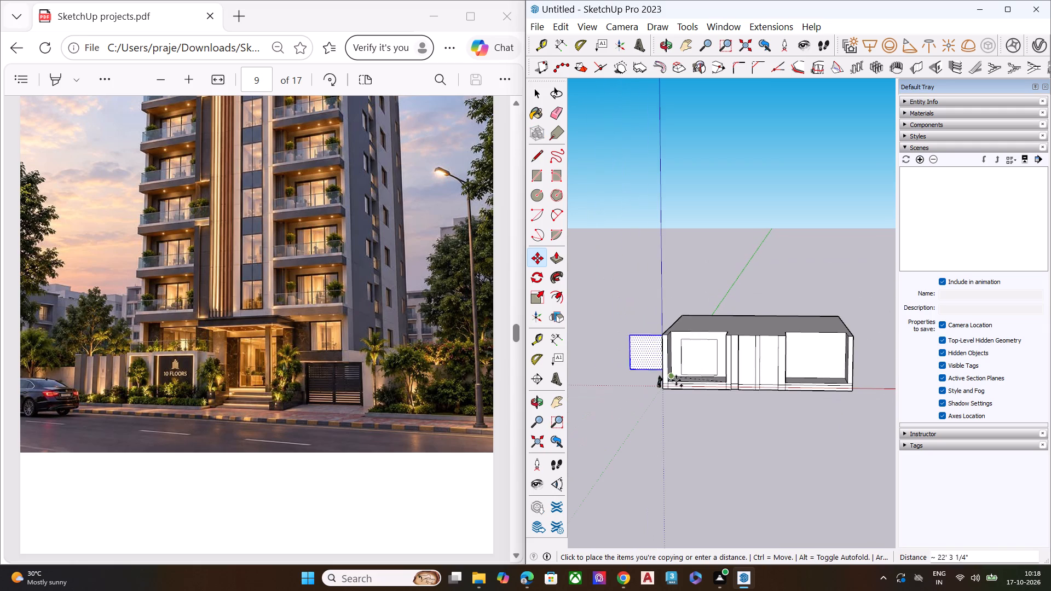
scroll(851, 385, "up", 11)
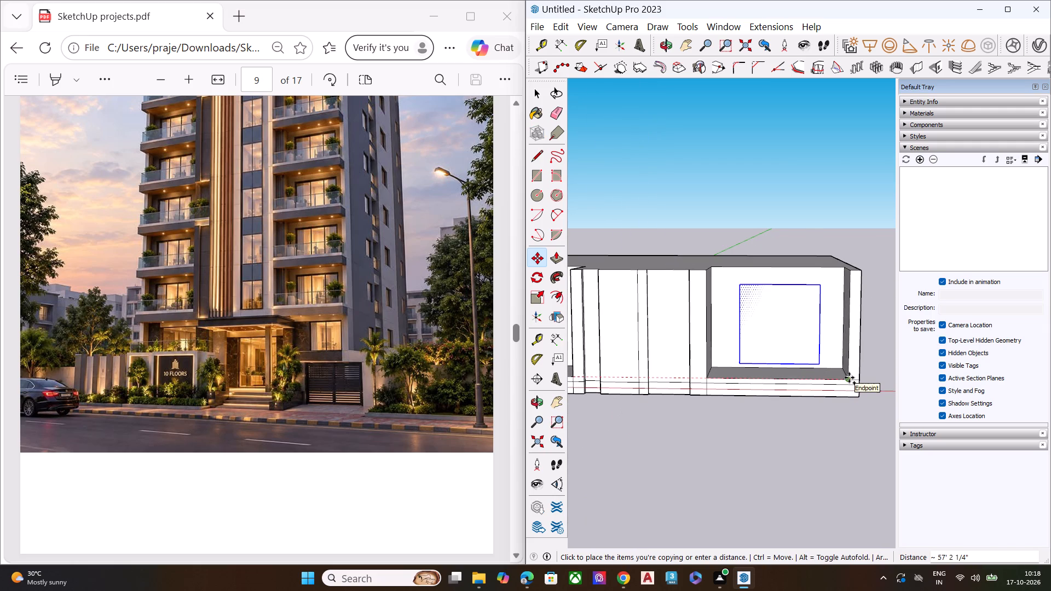
left_click(849, 378)
key("space")
Widen the copied rectangle horizontally on both sides, scaling its outer side by about 1.08 and stretching its inner side slightly.
scroll(816, 323, "up", 2)
scroll(815, 323, "down", 1)
scroll(812, 323, "up", 4)
key("s")
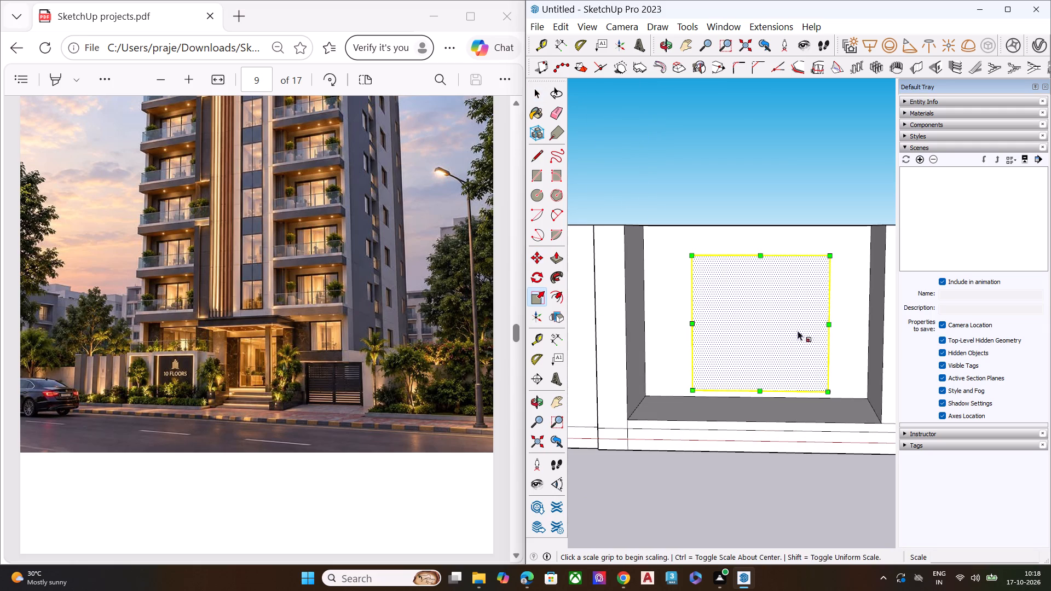
left_click(831, 326)
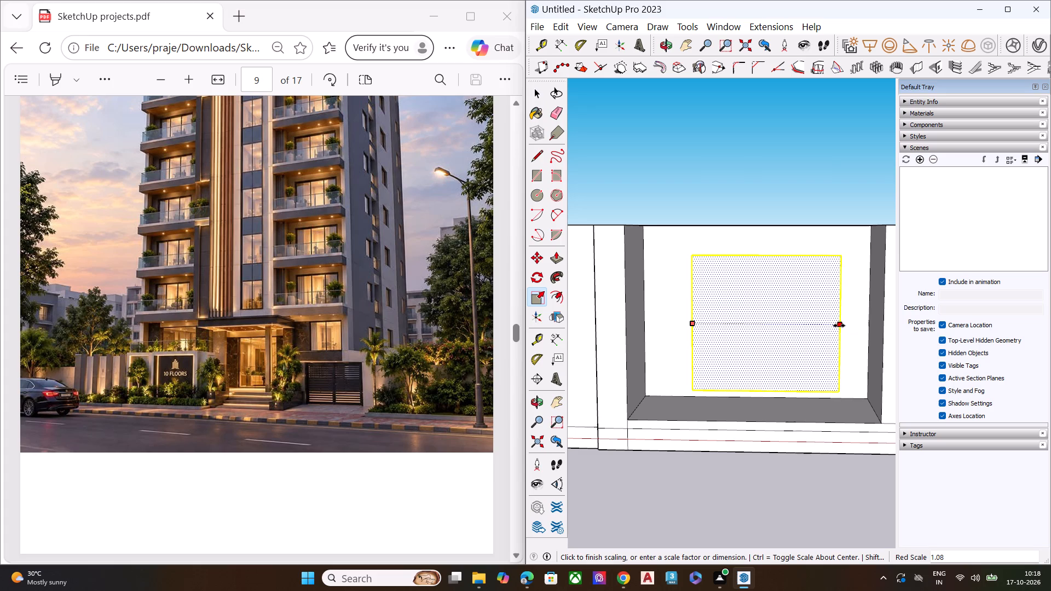
left_click(840, 327)
key("space")
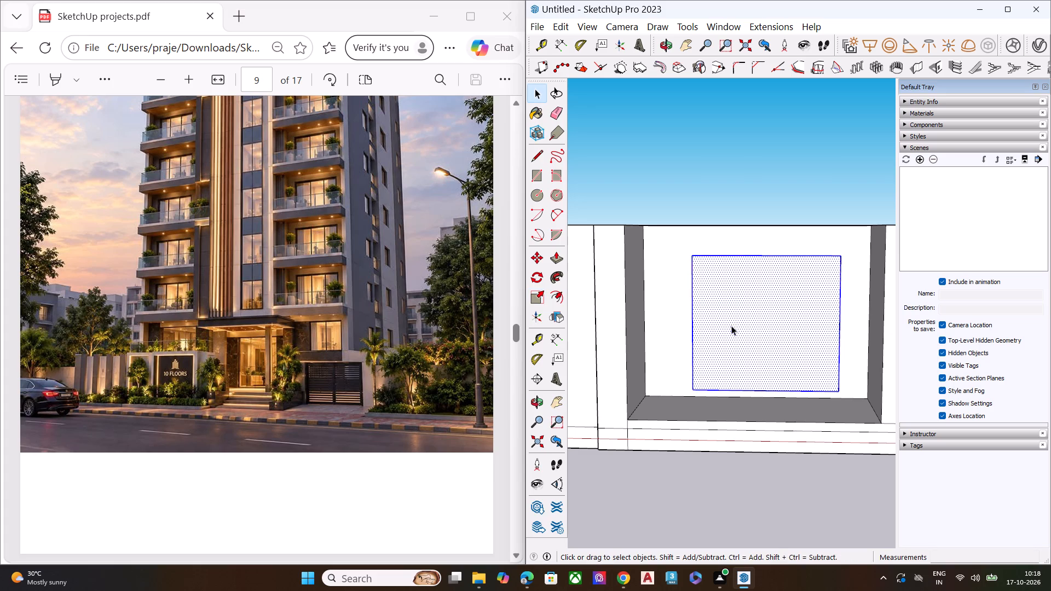
double_click(717, 326)
key("s")
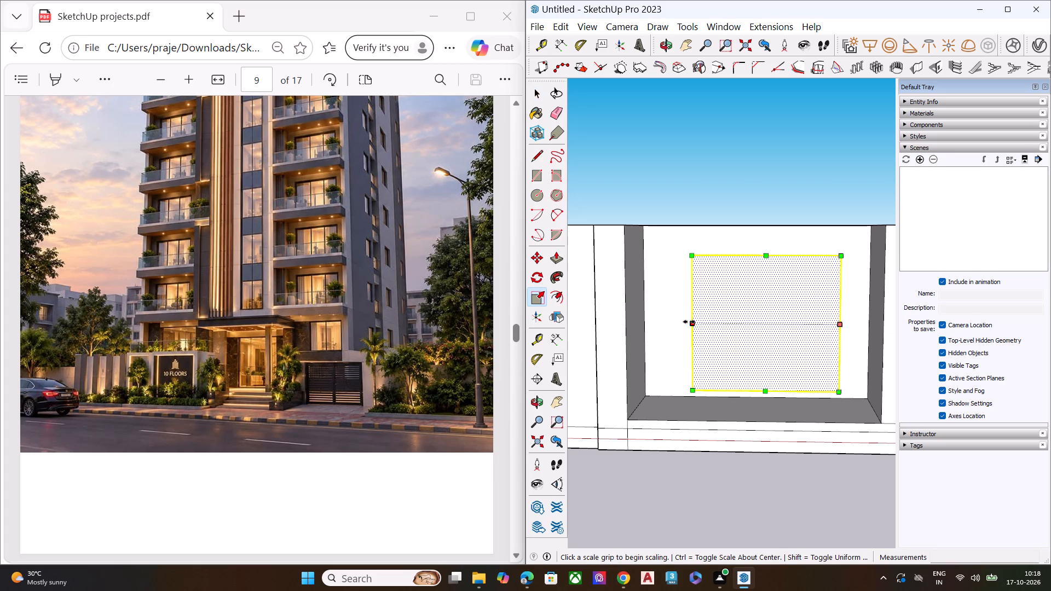
left_click(692, 320)
left_click(684, 321)
key("space")
Outline a corner pier footprint about 4' 10" by 3' 4" on the bay floor, where the back wall meets the inner side wall.
middle_click_drag(724, 321, 707, 347)
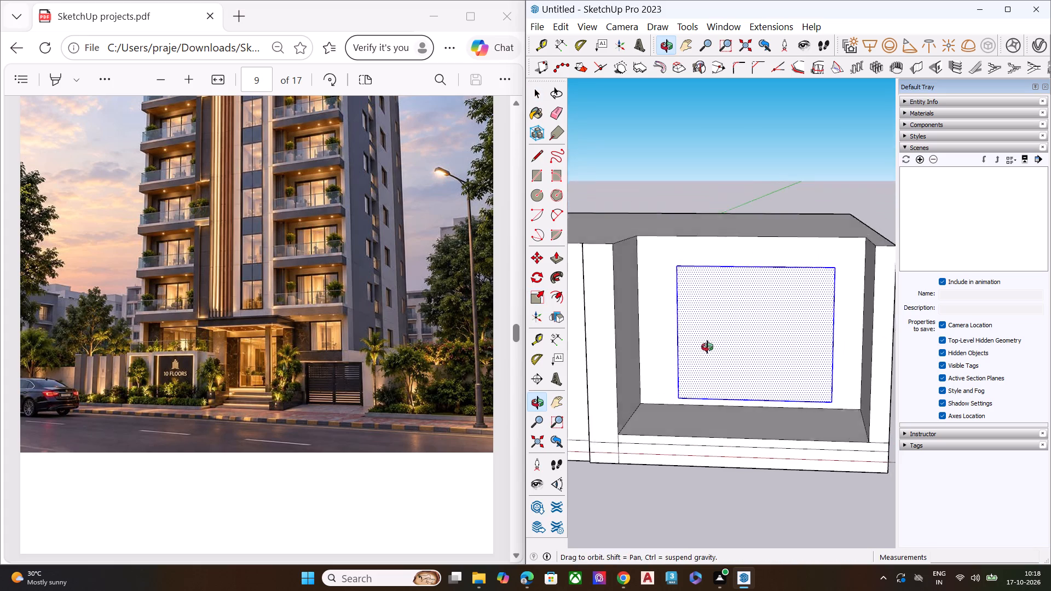
middle_click_drag(707, 347, 695, 358)
scroll(642, 264, "up", 1)
middle_click_drag(642, 264, 641, 354)
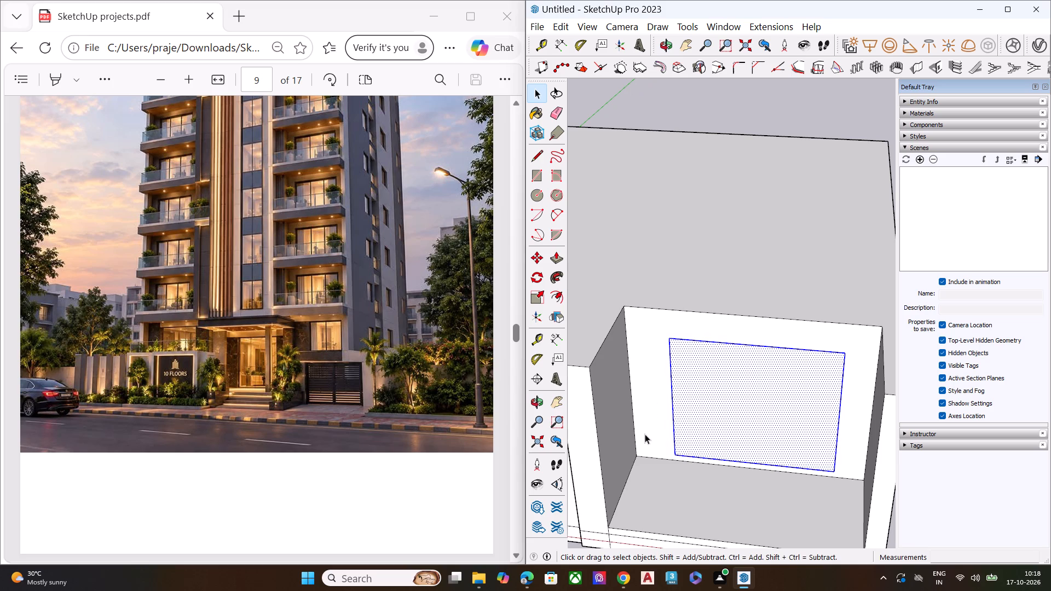
key("l")
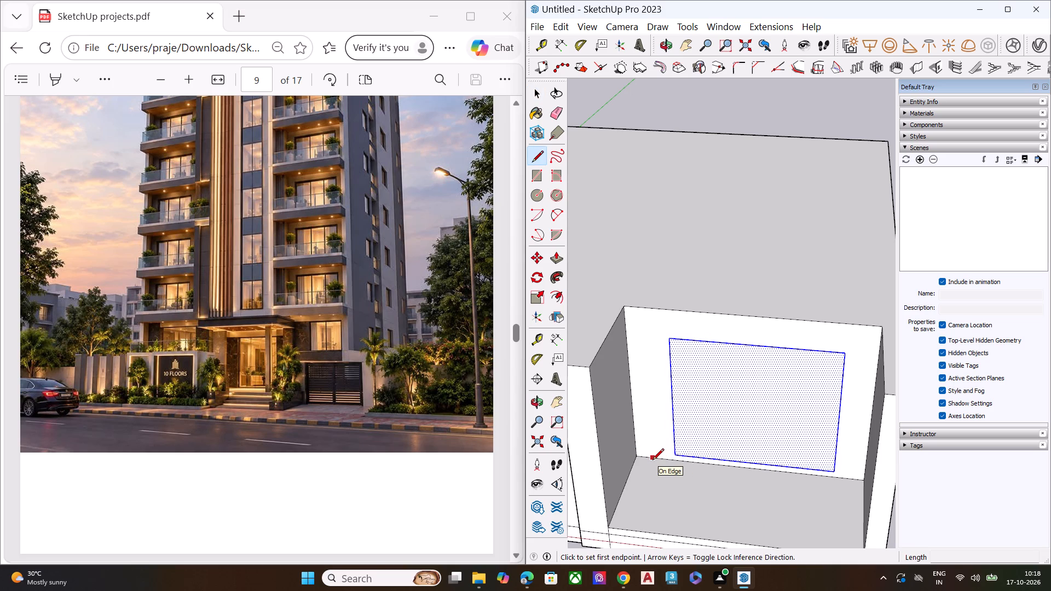
left_click(654, 461)
key("space")
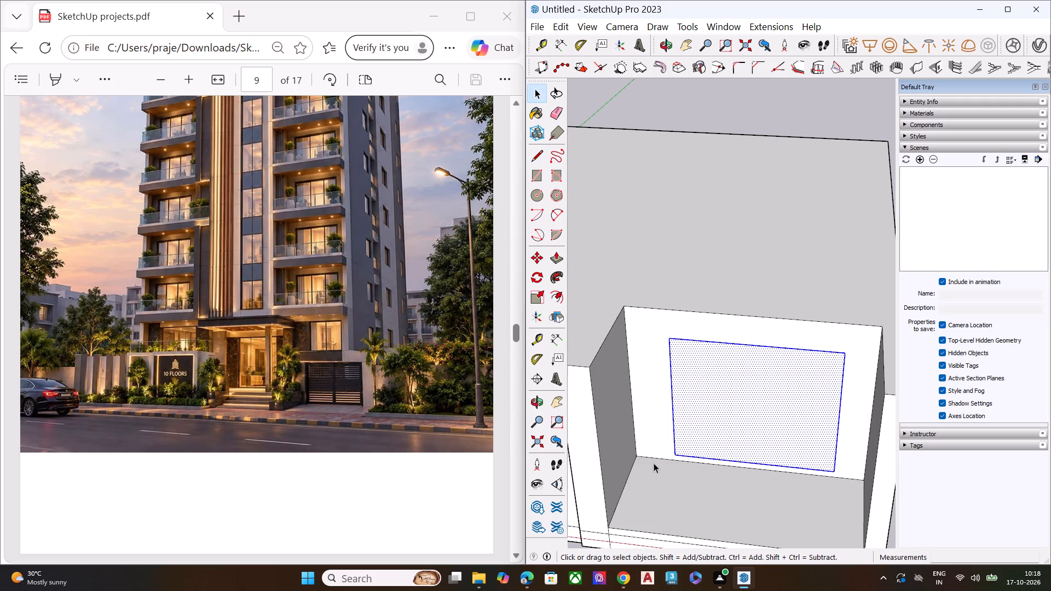
key("l")
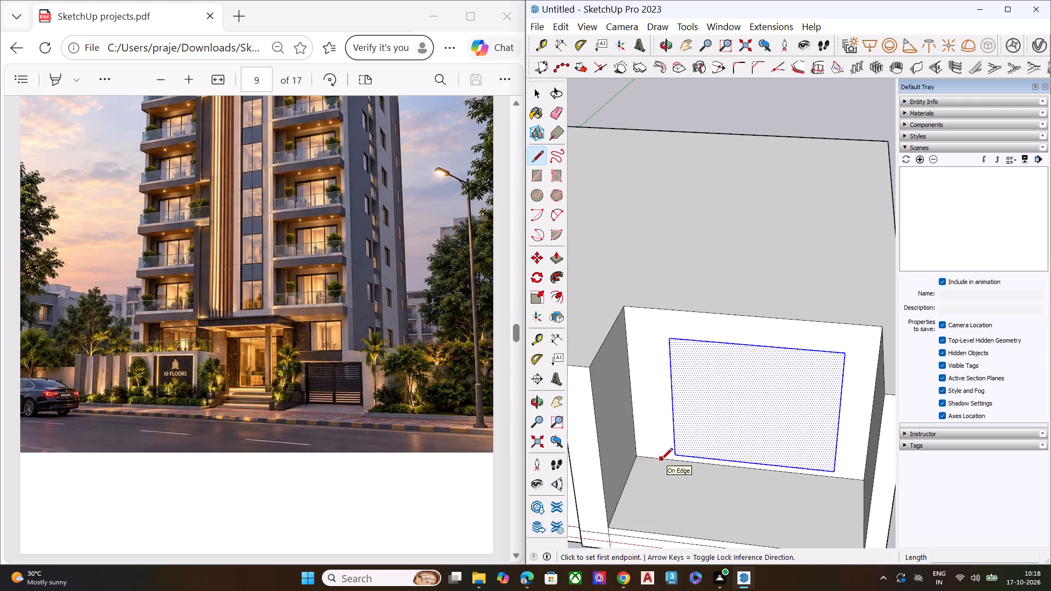
left_click(661, 460)
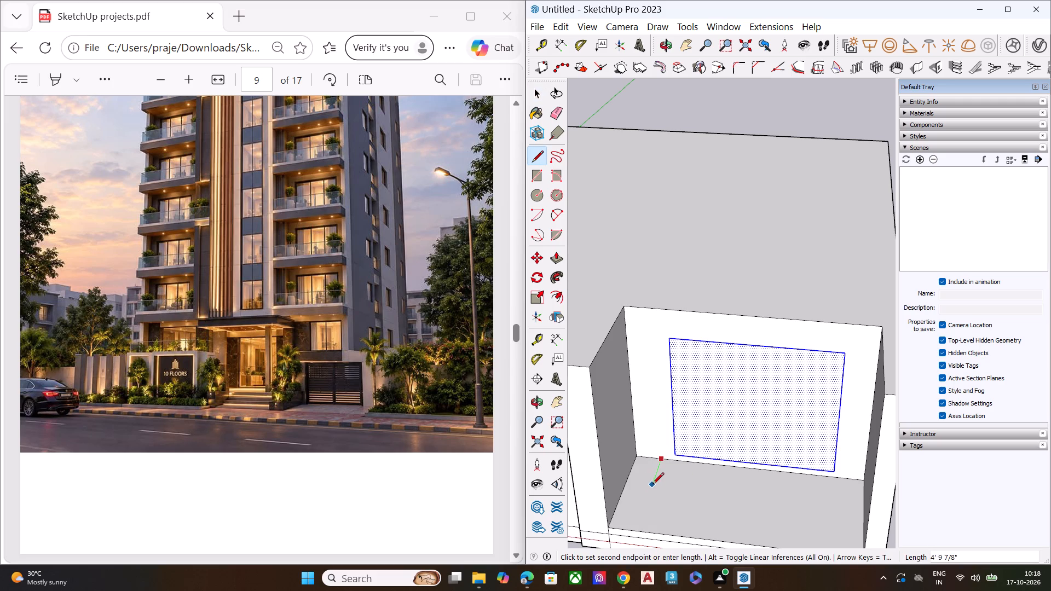
left_click(654, 481)
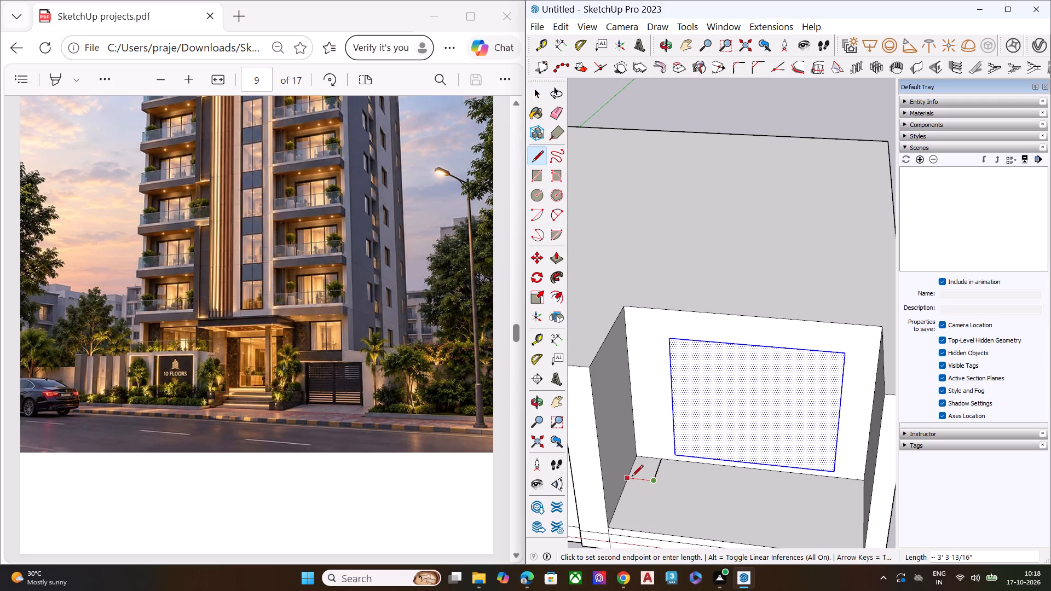
left_click(632, 477)
Extrude the corner footprint about 22' 5" upward to the top of the bay walls as a pier.
key("space")
left_click(641, 471)
key("p")
left_click(646, 467)
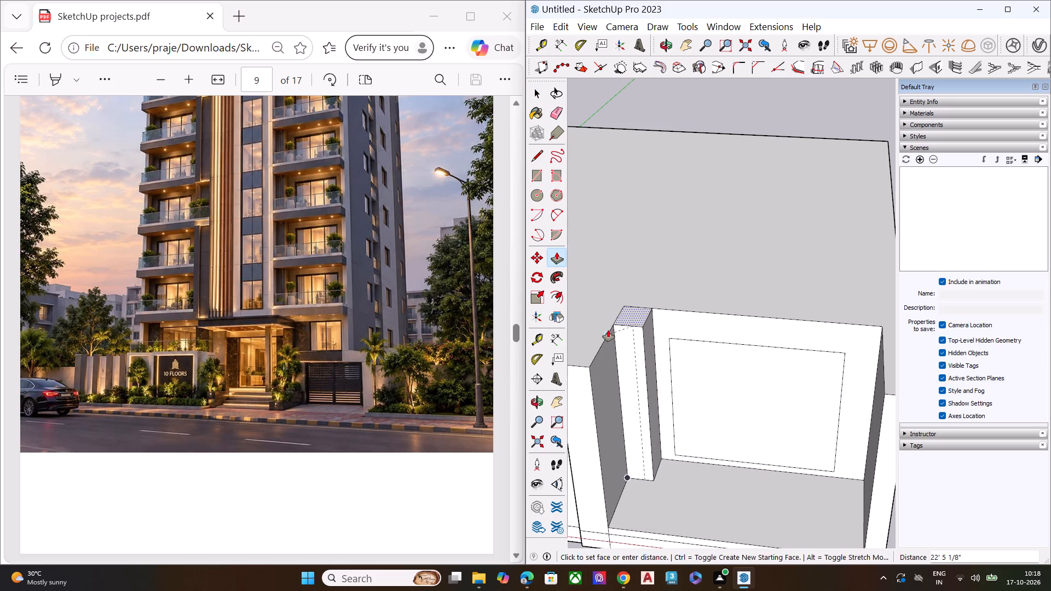
left_click(608, 330)
key("space")
Rescale the bay's back-wall rectangle away from the pier, scaling its inner side by 0.89 and stretching its outer side slightly.
scroll(636, 353, "down", 3)
scroll(631, 419, "up", 1)
middle_click_drag(630, 419, 586, 331)
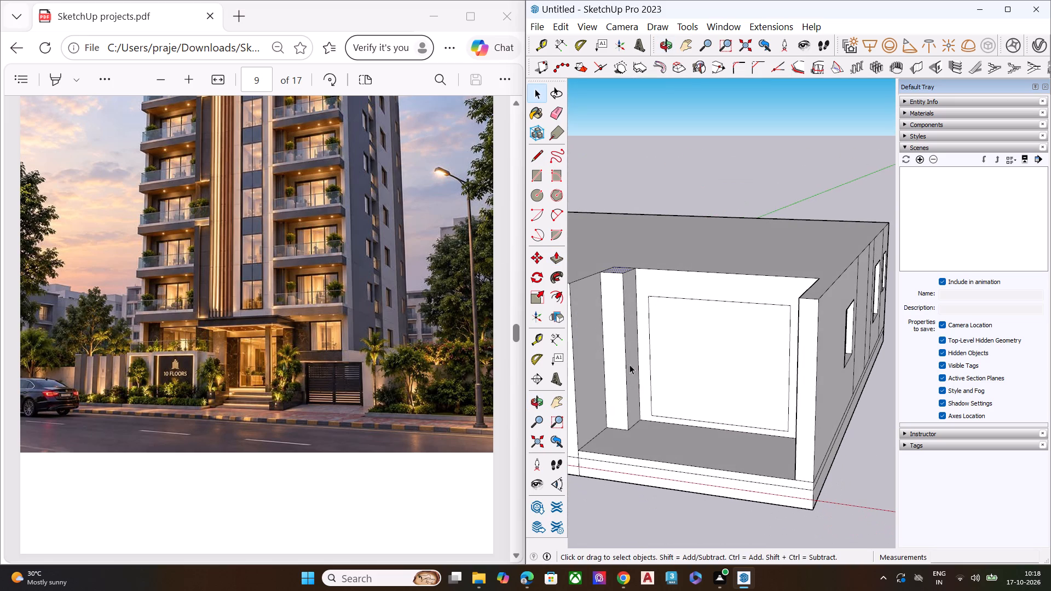
middle_click_drag(752, 367, 810, 339)
scroll(774, 349, "up", 2)
scroll(668, 370, "down", 3)
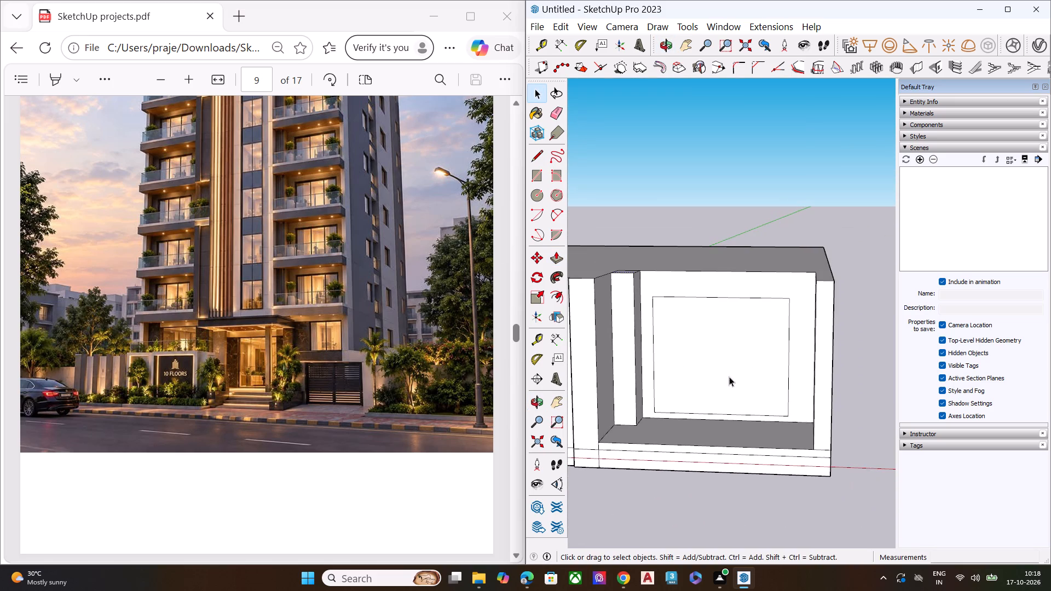
middle_click_drag(764, 376, 769, 347)
left_click(769, 350)
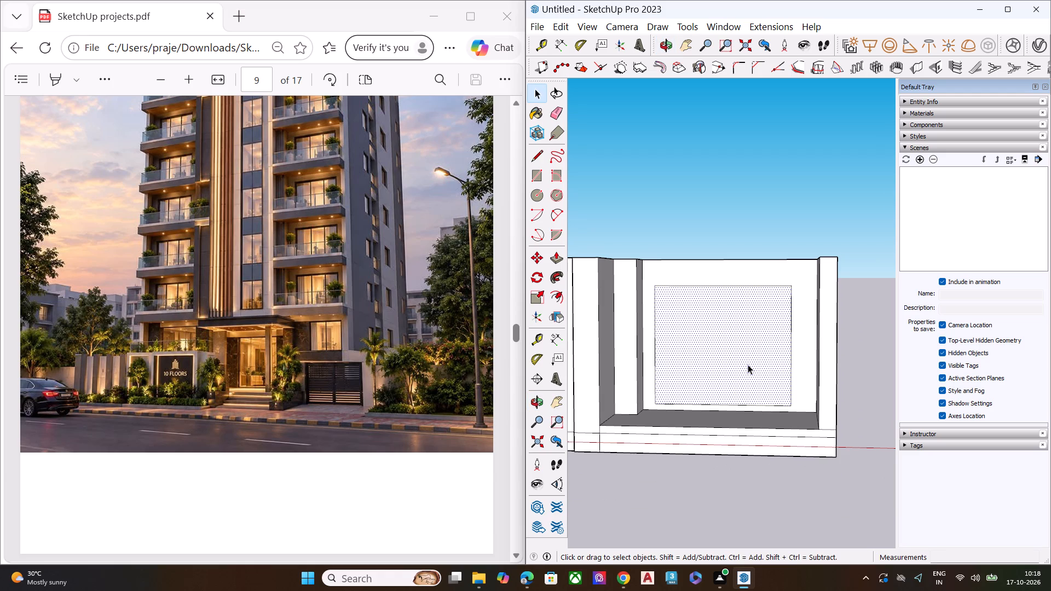
double_click(748, 364)
key("s")
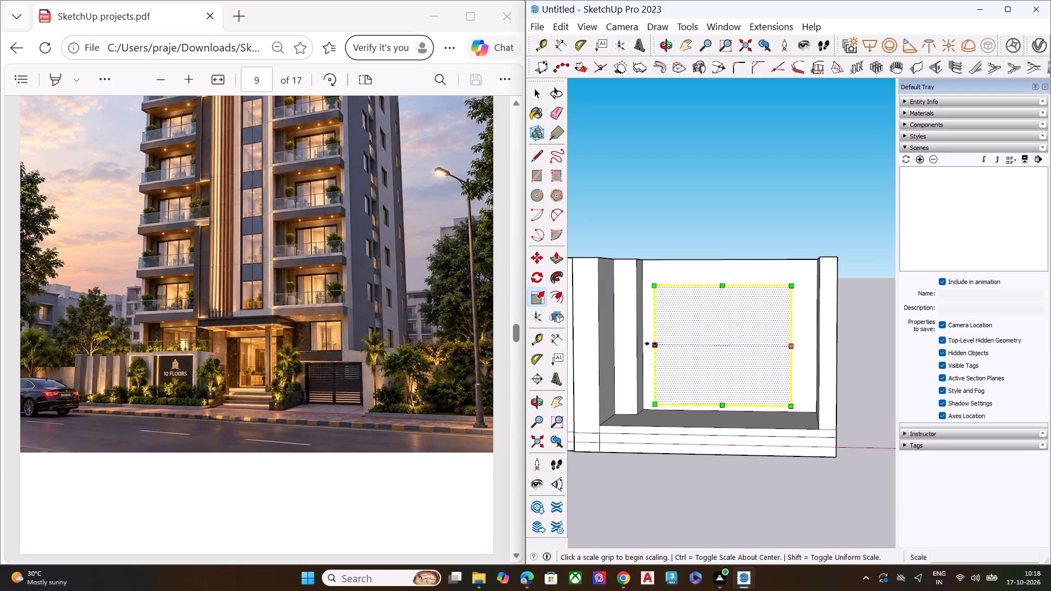
left_click(651, 344)
left_click(669, 343)
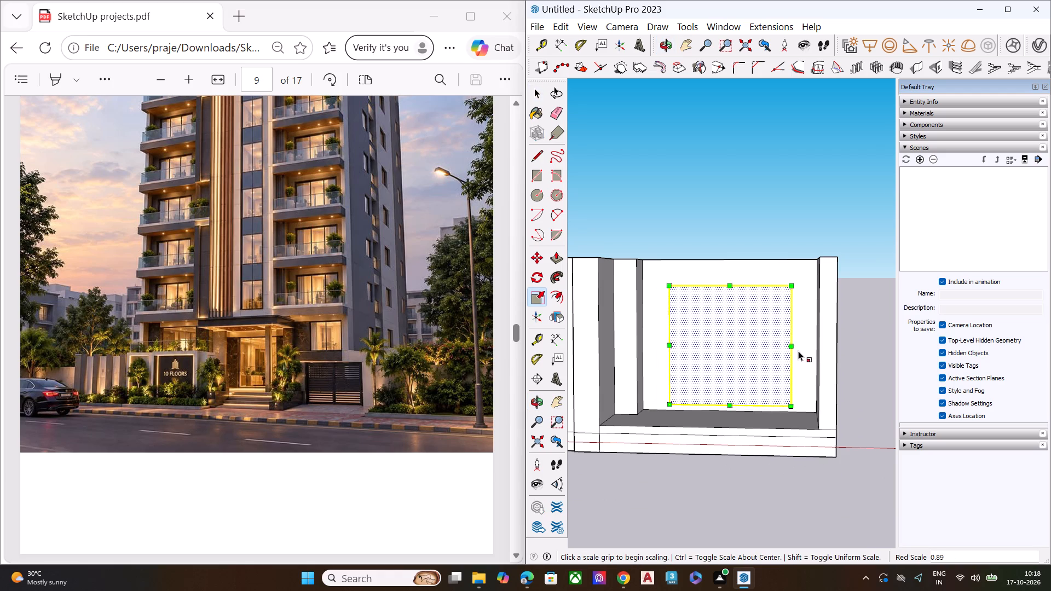
left_click(788, 345)
left_click(801, 345)
key("space")
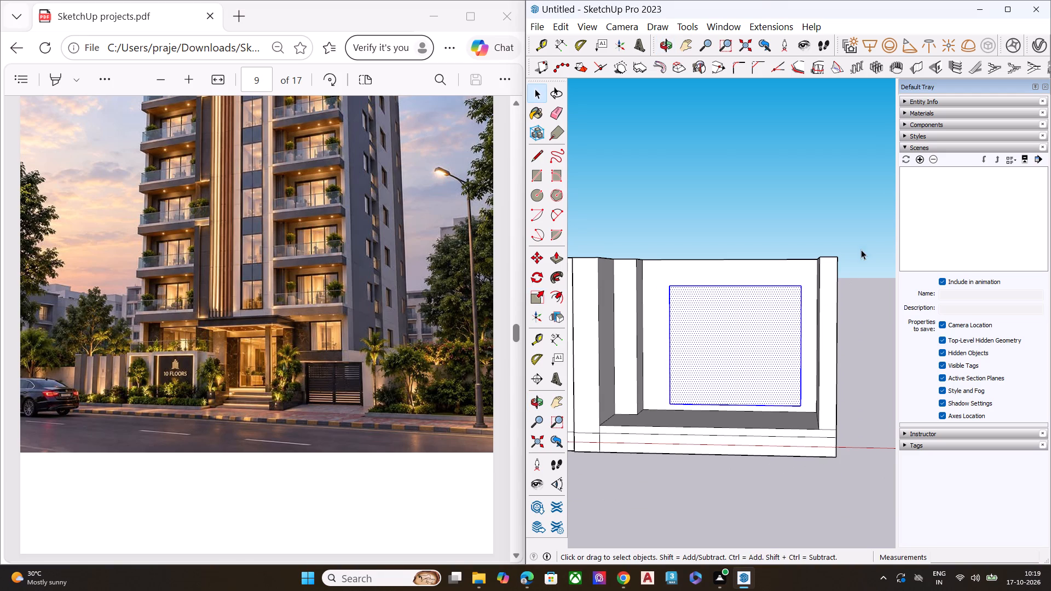
left_click(861, 233)
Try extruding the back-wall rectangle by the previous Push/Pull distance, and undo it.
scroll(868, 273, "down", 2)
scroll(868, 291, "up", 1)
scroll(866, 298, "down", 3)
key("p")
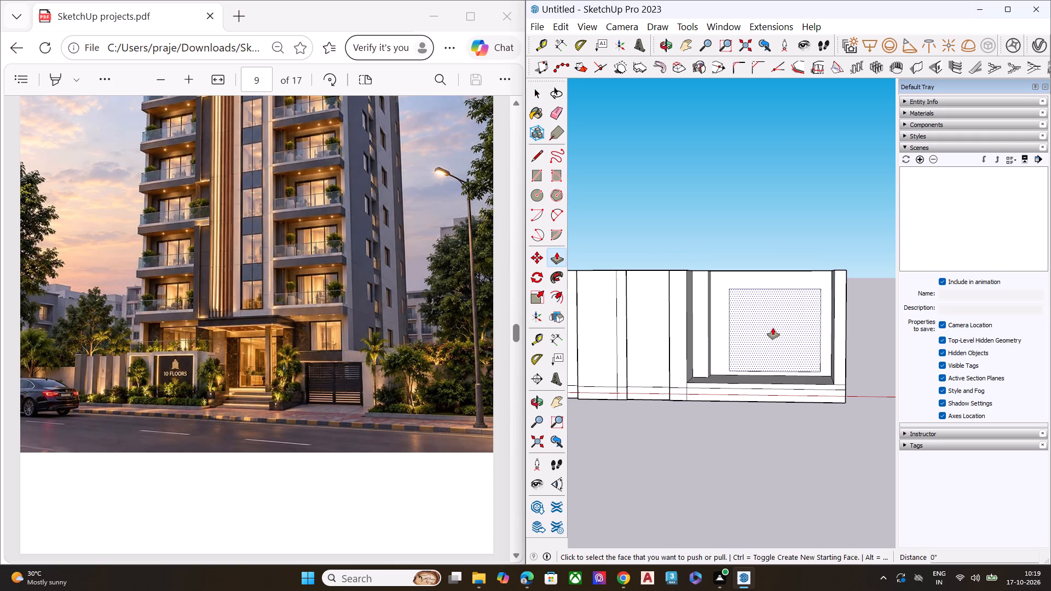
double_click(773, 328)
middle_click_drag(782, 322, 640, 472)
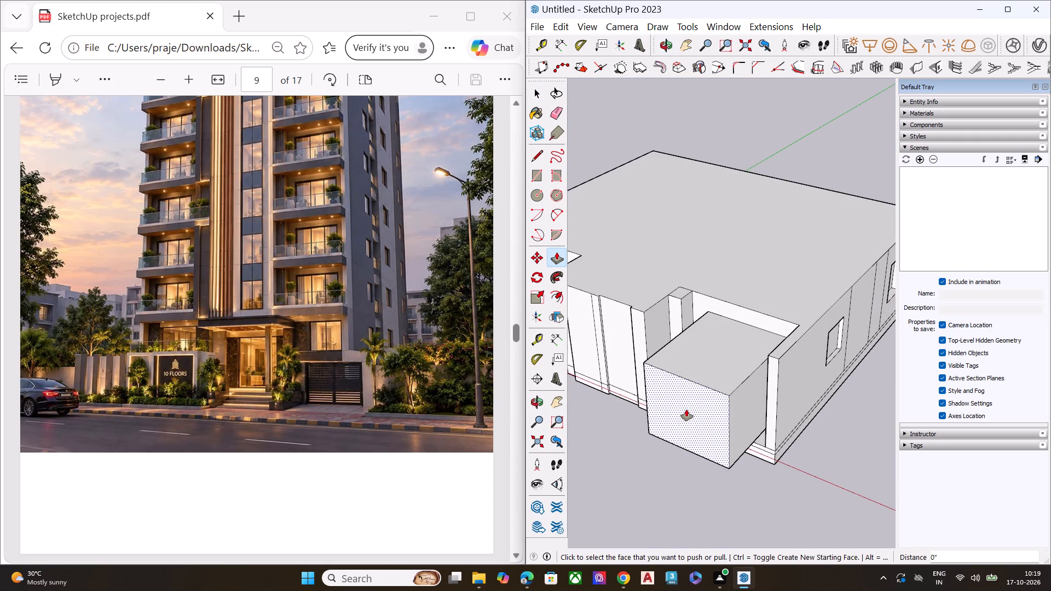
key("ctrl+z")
Push the back-wall rectangle in the bay with the pier about 4' 4" inward as an opening recess.
left_click(732, 349)
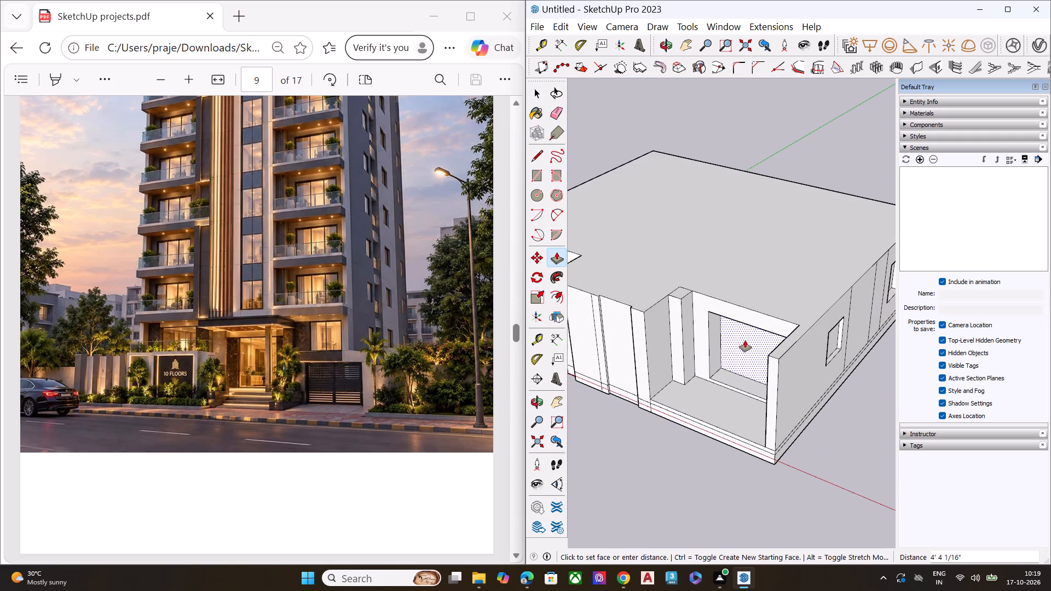
left_click(745, 340)
scroll(779, 352, "down", 7)
scroll(794, 368, "up", 2)
scroll(795, 370, "down", 2)
scroll(797, 370, "up", 1)
key("space")
Push the matching back-wall rectangle in the bay nearest the origin about 4' 4" inward.
scroll(657, 318, "up", 5)
left_click(642, 312)
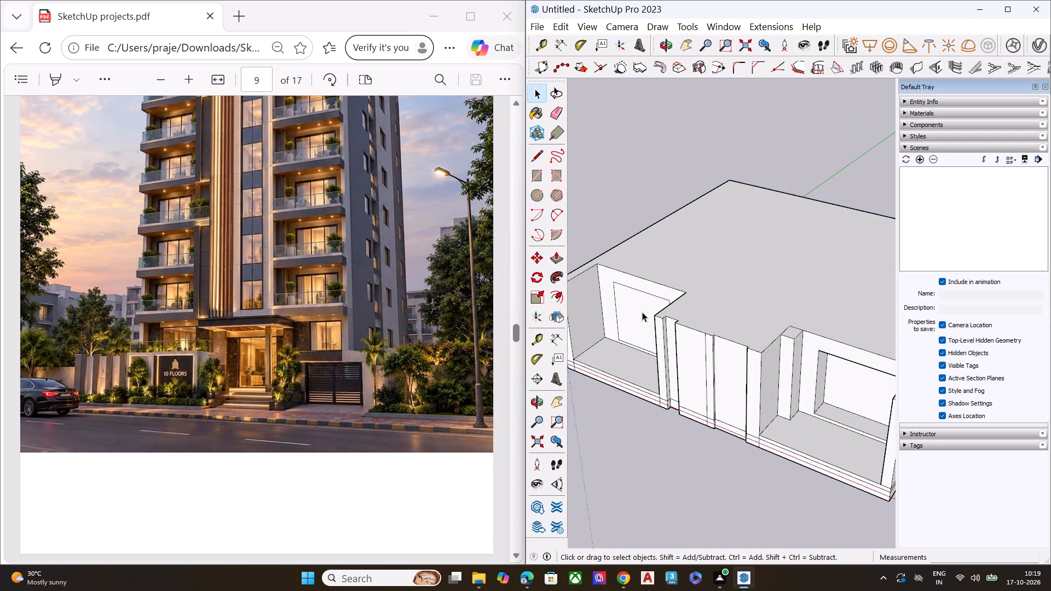
key("p")
left_click(634, 310)
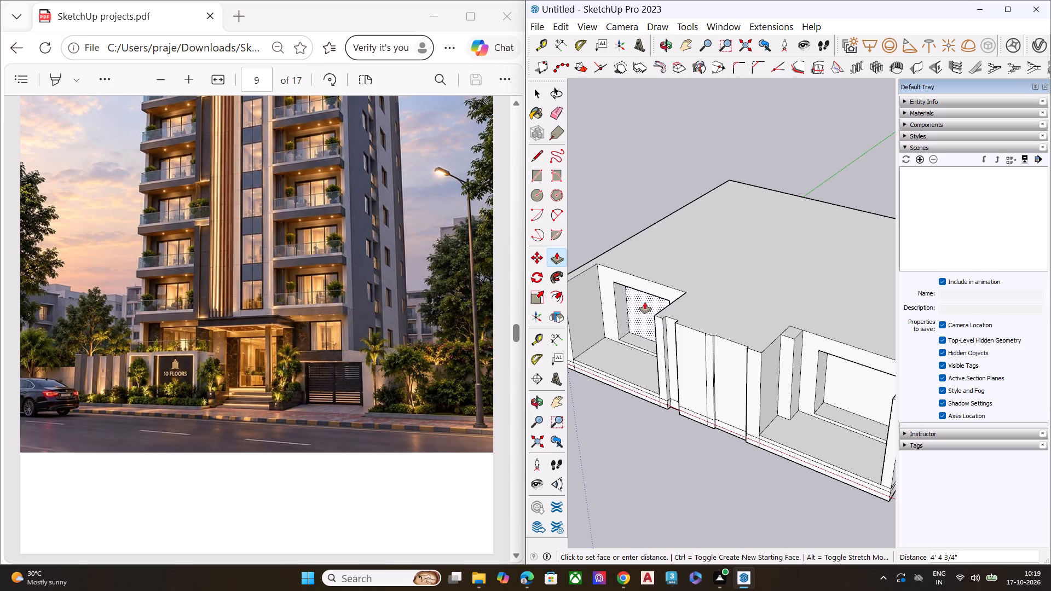
left_click(645, 302)
key("space")
left_click(642, 450)
Select the entire floor block and move it up about 1' 4" so its base sits at ground level on the origin.
scroll(698, 365, "down", 4)
scroll(702, 363, "up", 1)
scroll(703, 362, "down", 1)
scroll(703, 362, "up", 1)
scroll(704, 362, "down", 3)
middle_click_drag(720, 384, 718, 294)
scroll(718, 294, "up", 1)
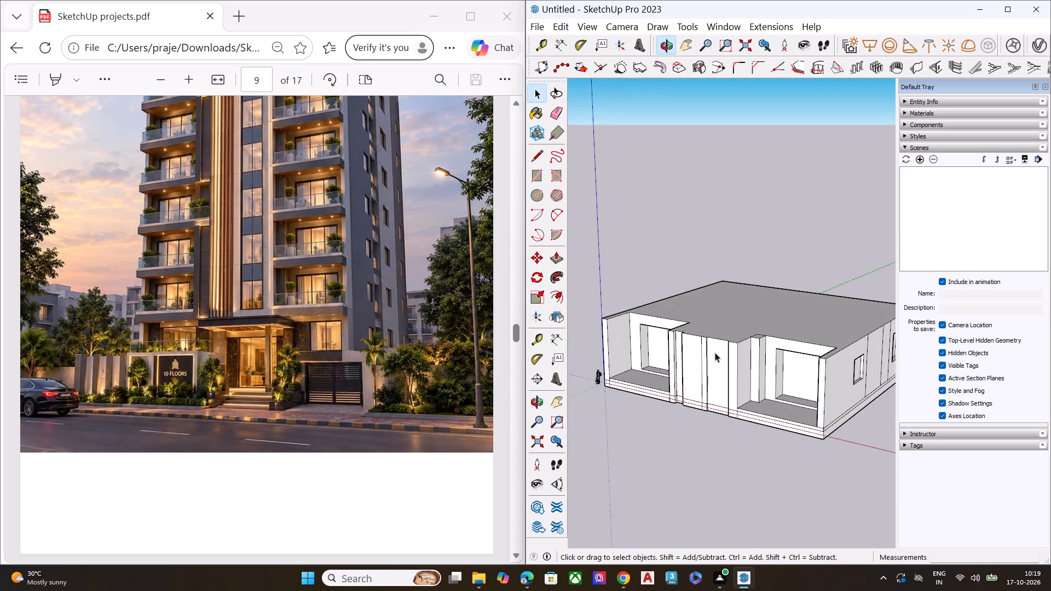
triple_click(715, 354)
middle_click_drag(794, 448, 747, 429)
scroll(778, 445, "up", 5)
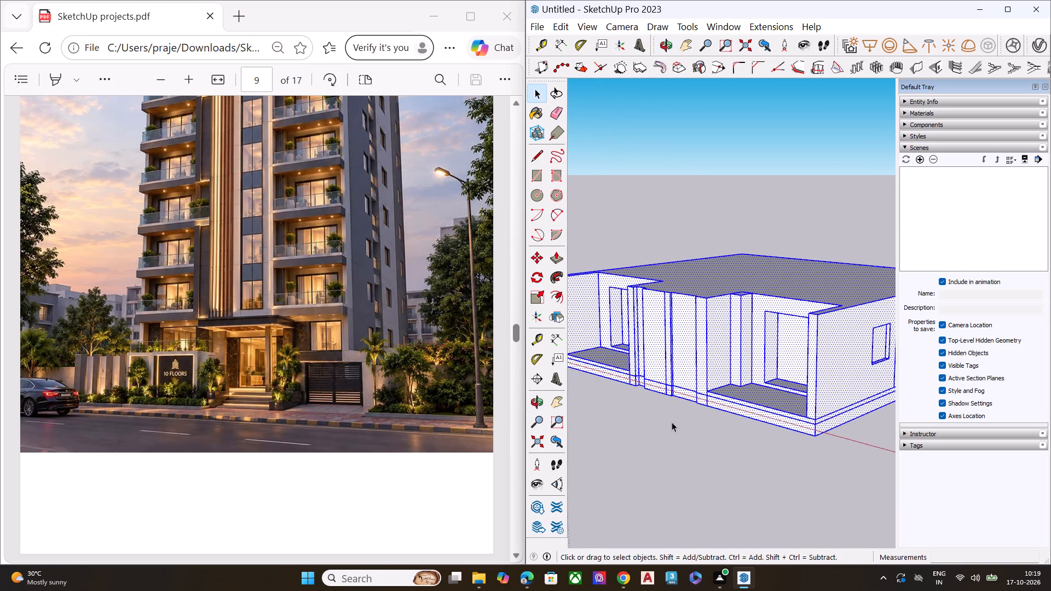
middle_click_drag(673, 412, 928, 414)
scroll(765, 407, "down", 6)
scroll(706, 398, "down", 6)
scroll(642, 410, "up", 8)
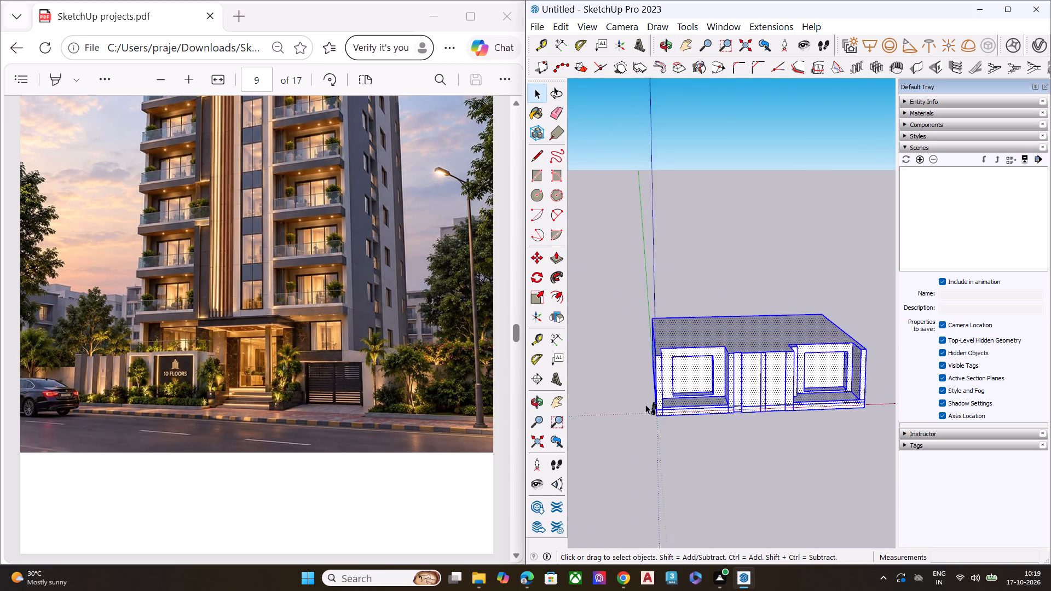
scroll(646, 404, "down", 1)
scroll(646, 404, "up", 3)
scroll(647, 404, "down", 1)
scroll(647, 404, "up", 3)
scroll(680, 431, "down", 1)
scroll(680, 431, "up", 1)
scroll(680, 431, "down", 1)
scroll(680, 431, "up", 1)
key("m")
scroll(658, 422, "up", 11)
scroll(649, 420, "down", 1)
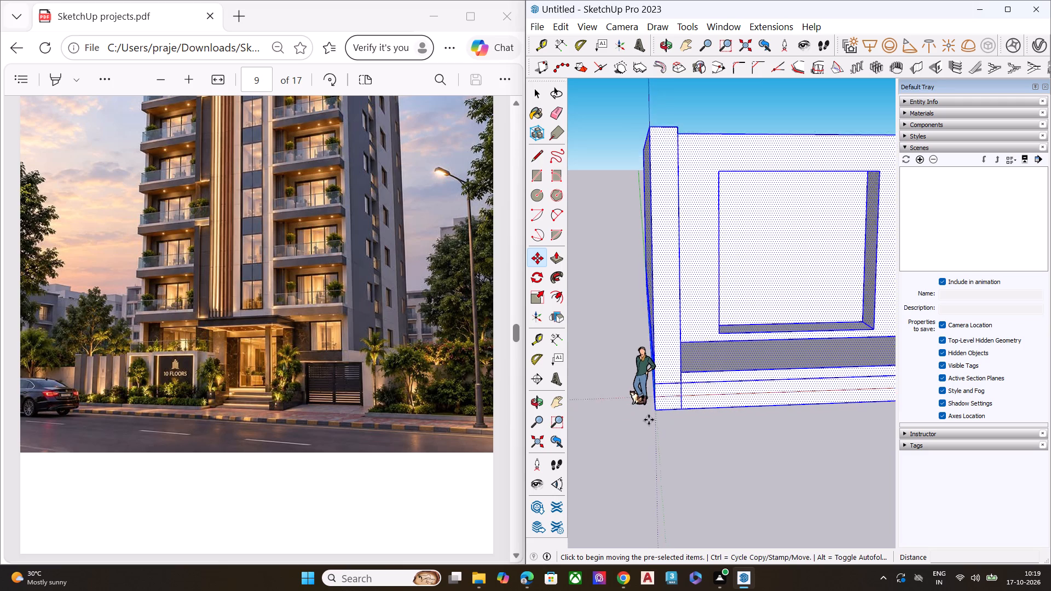
scroll(649, 420, "up", 5)
left_click(660, 409)
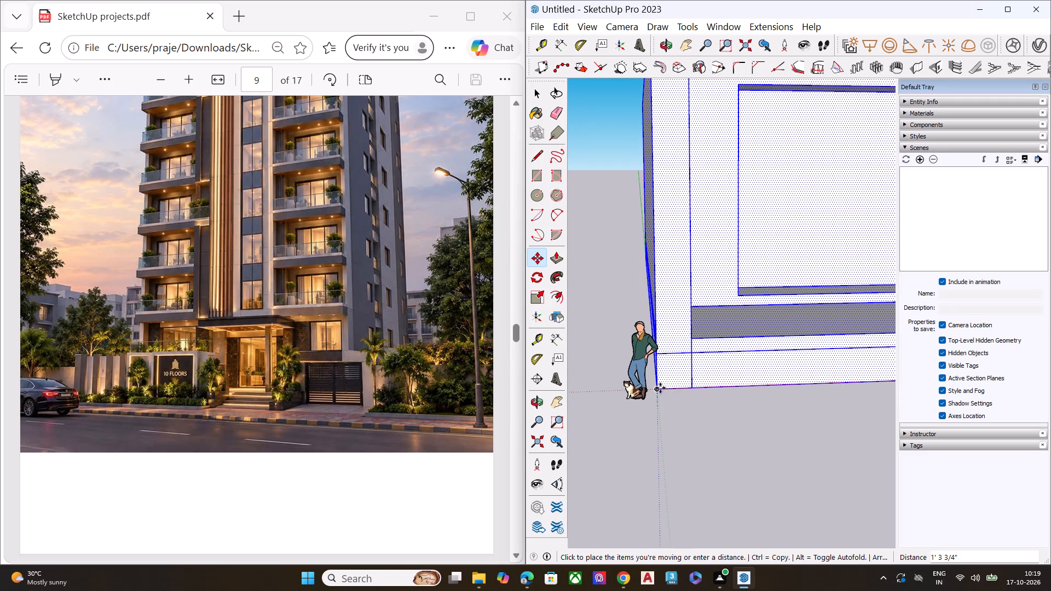
left_click(660, 389)
key("space")
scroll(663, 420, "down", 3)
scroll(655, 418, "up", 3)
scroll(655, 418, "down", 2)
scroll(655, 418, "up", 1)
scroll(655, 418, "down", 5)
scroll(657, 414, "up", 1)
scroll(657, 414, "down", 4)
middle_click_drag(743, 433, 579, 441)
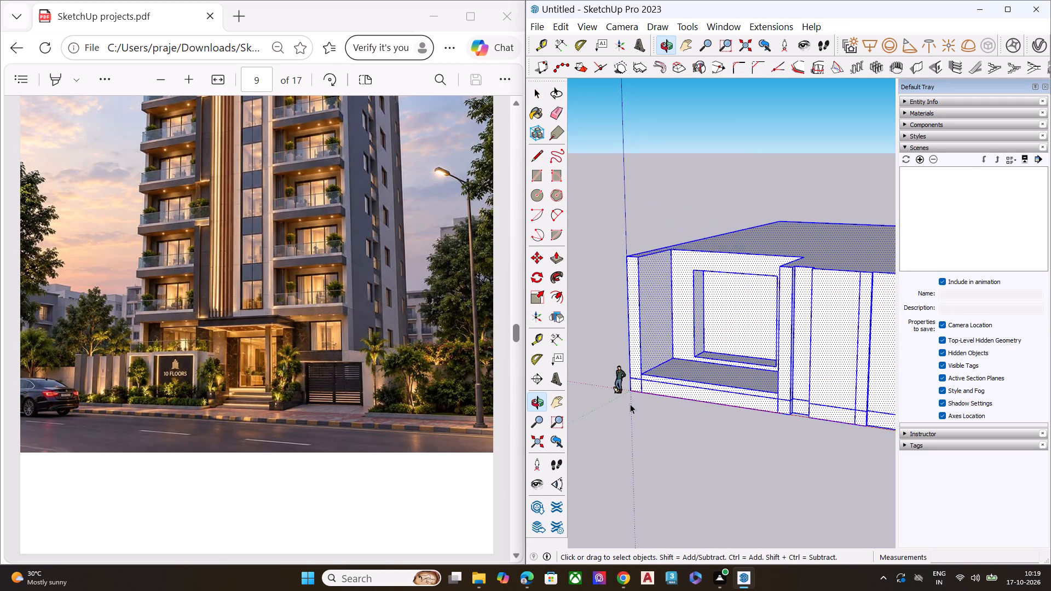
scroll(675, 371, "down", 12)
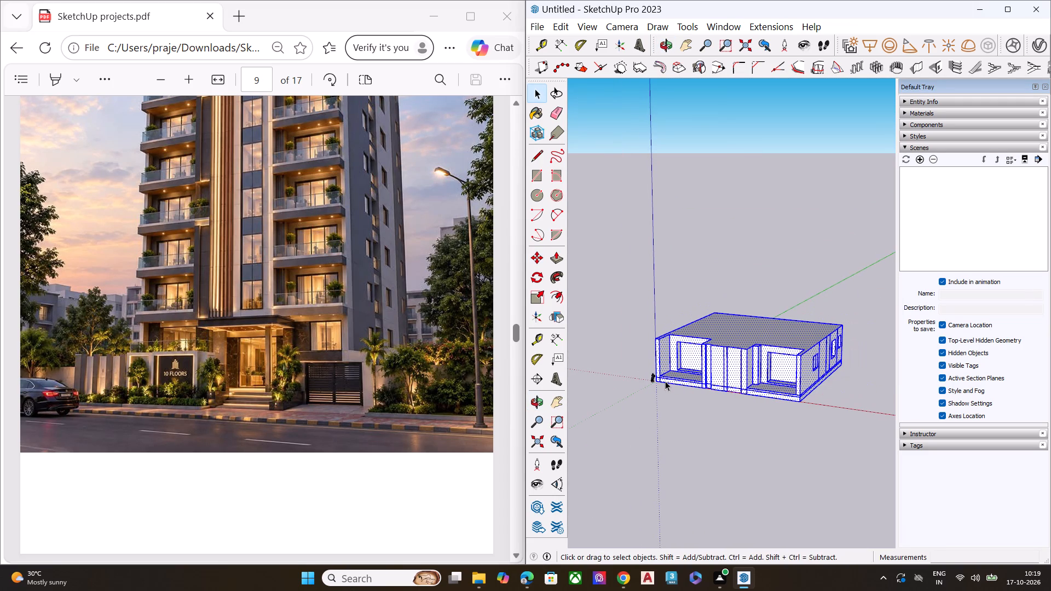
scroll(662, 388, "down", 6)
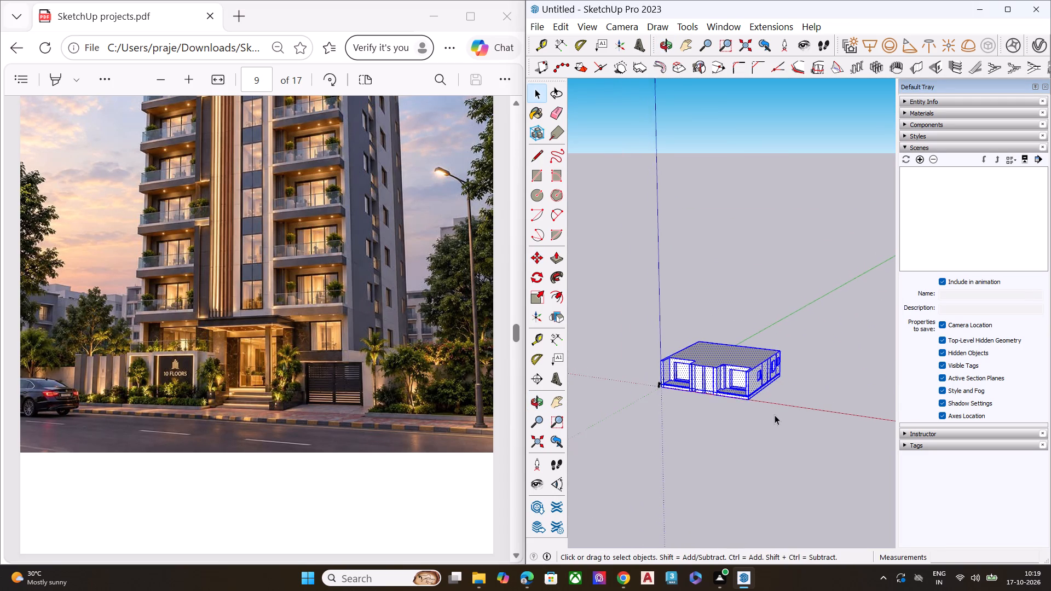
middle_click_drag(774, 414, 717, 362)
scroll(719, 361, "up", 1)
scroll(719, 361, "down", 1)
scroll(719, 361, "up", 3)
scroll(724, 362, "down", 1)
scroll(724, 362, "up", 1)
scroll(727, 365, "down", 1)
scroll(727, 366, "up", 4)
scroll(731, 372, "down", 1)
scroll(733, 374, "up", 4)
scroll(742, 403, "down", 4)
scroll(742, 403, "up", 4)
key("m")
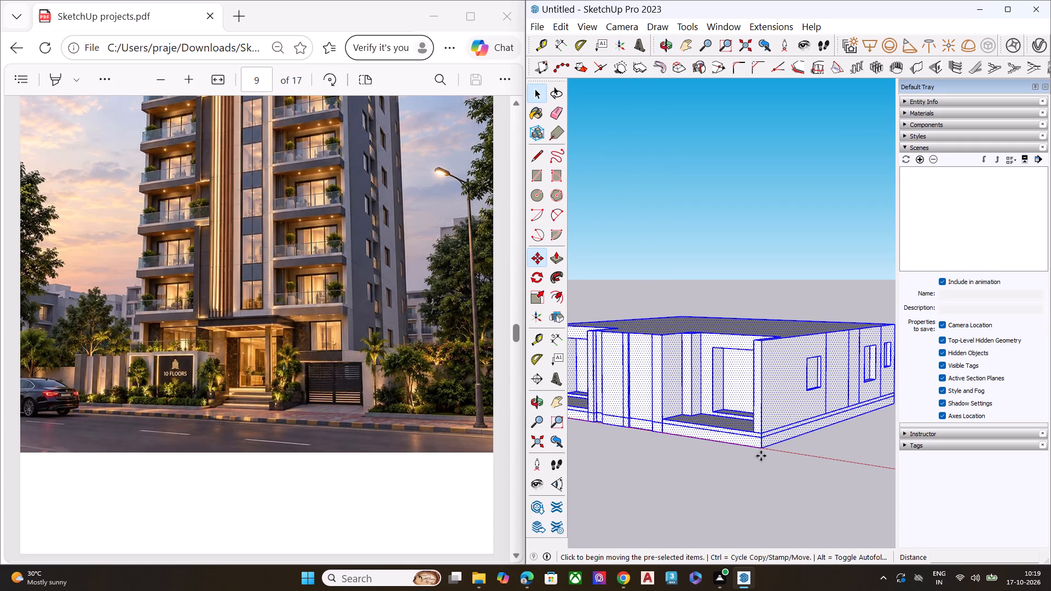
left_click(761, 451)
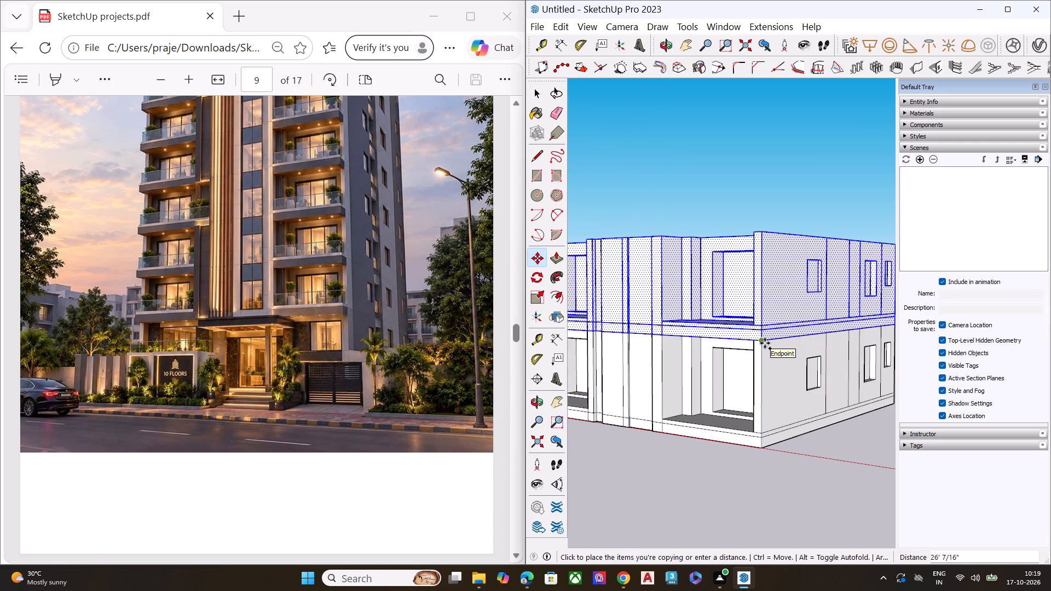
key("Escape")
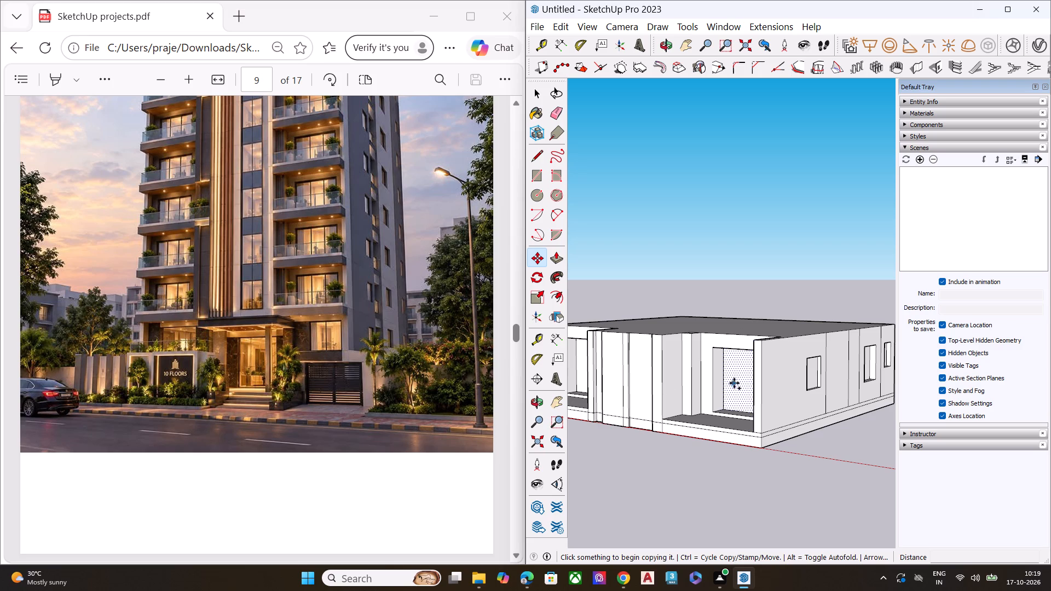
Examine the floor block's front facade, bays, central section and base from above and below.
scroll(772, 367, "down", 5)
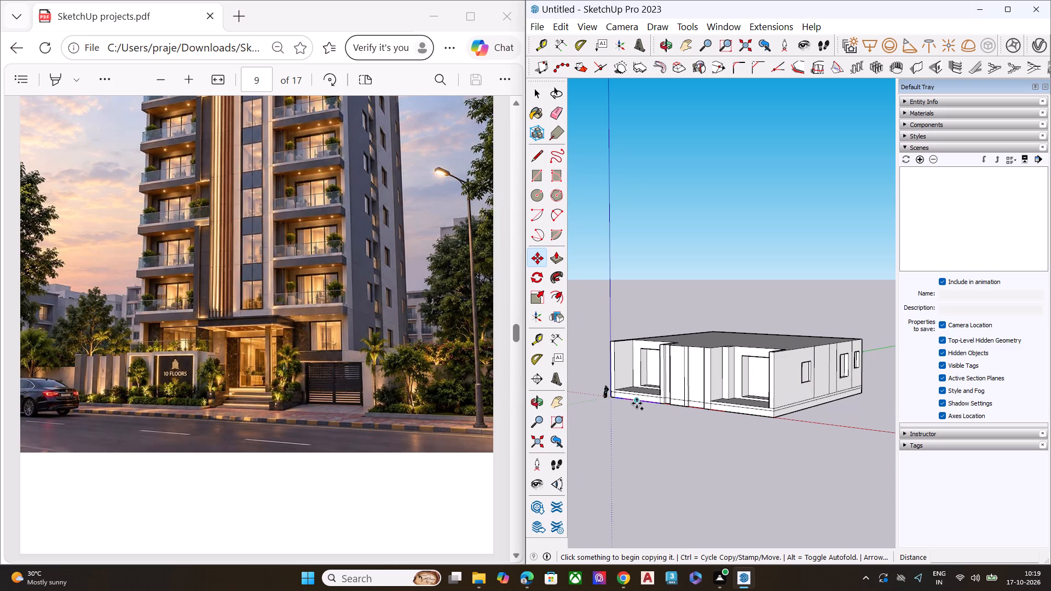
middle_click_drag(640, 405, 731, 420)
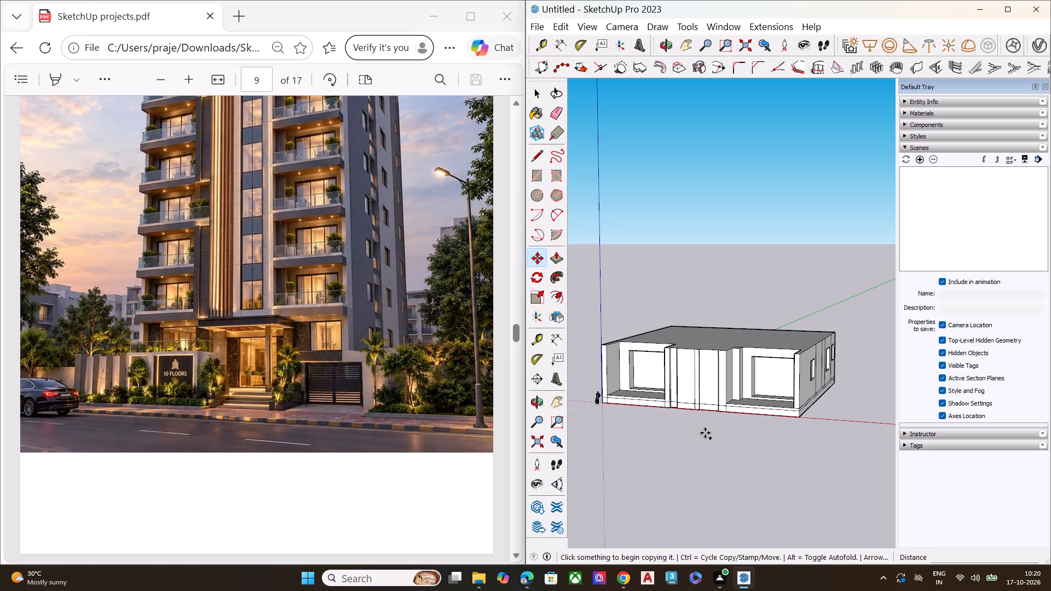
middle_click_drag(695, 380, 700, 416)
scroll(658, 362, "up", 7)
scroll(656, 361, "down", 1)
scroll(656, 361, "up", 2)
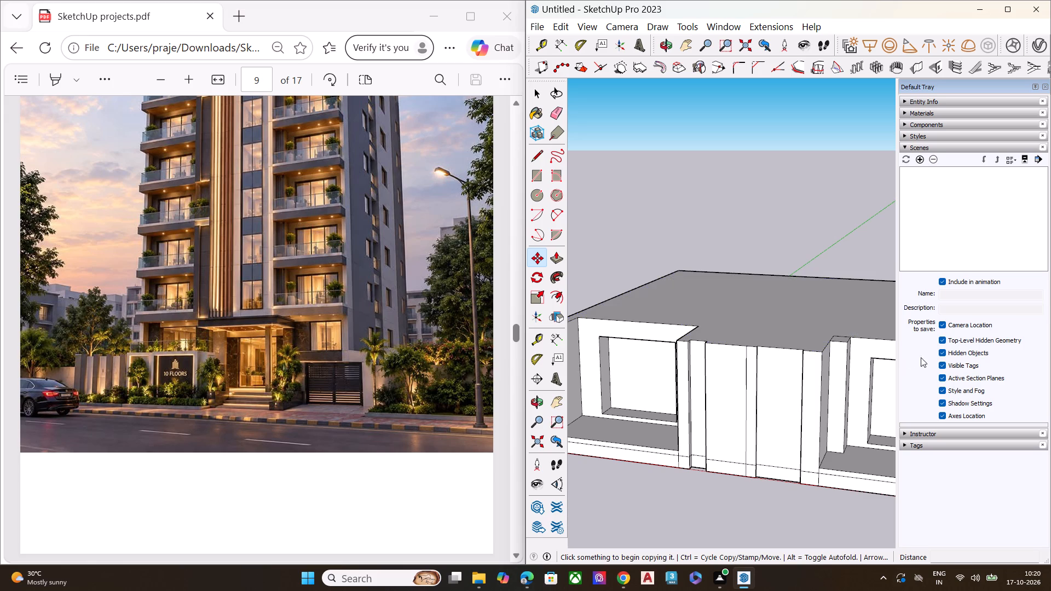
scroll(915, 354, "down", 8)
middle_click_drag(734, 375, 699, 259)
scroll(798, 380, "up", 7)
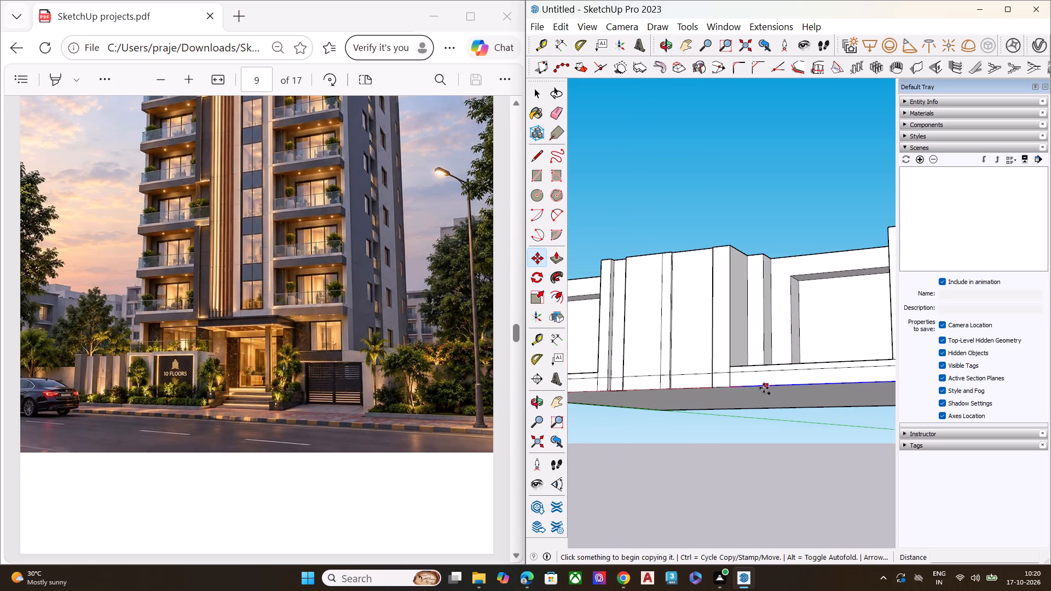
key("space")
scroll(761, 377, "down", 1)
scroll(761, 379, "up", 1)
scroll(769, 394, "down", 3)
scroll(771, 397, "up", 2)
scroll(771, 397, "down", 1)
scroll(771, 397, "up", 1)
scroll(771, 397, "down", 2)
middle_click_drag(755, 347, 752, 418)
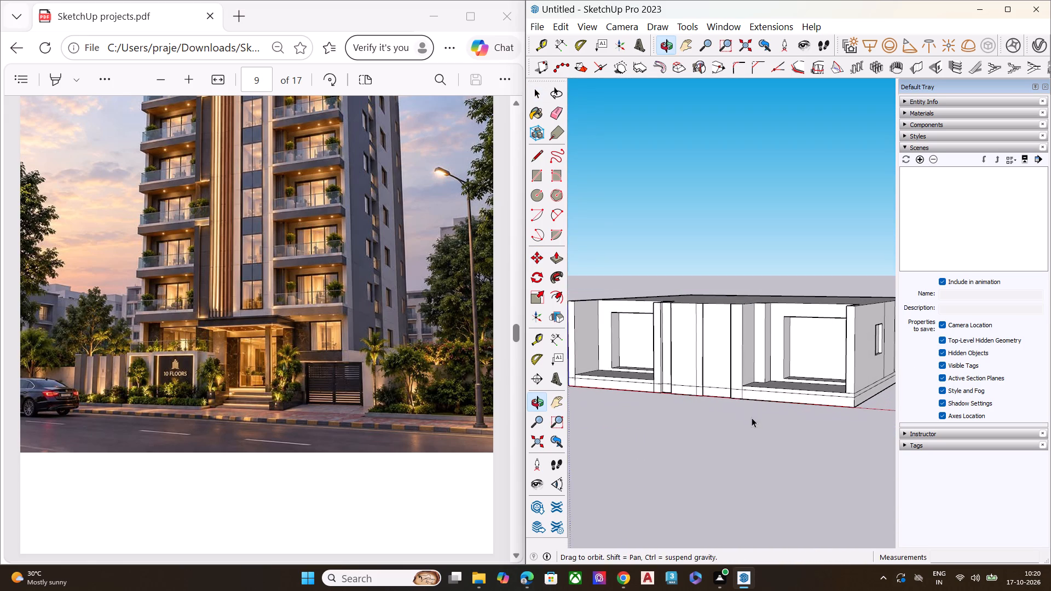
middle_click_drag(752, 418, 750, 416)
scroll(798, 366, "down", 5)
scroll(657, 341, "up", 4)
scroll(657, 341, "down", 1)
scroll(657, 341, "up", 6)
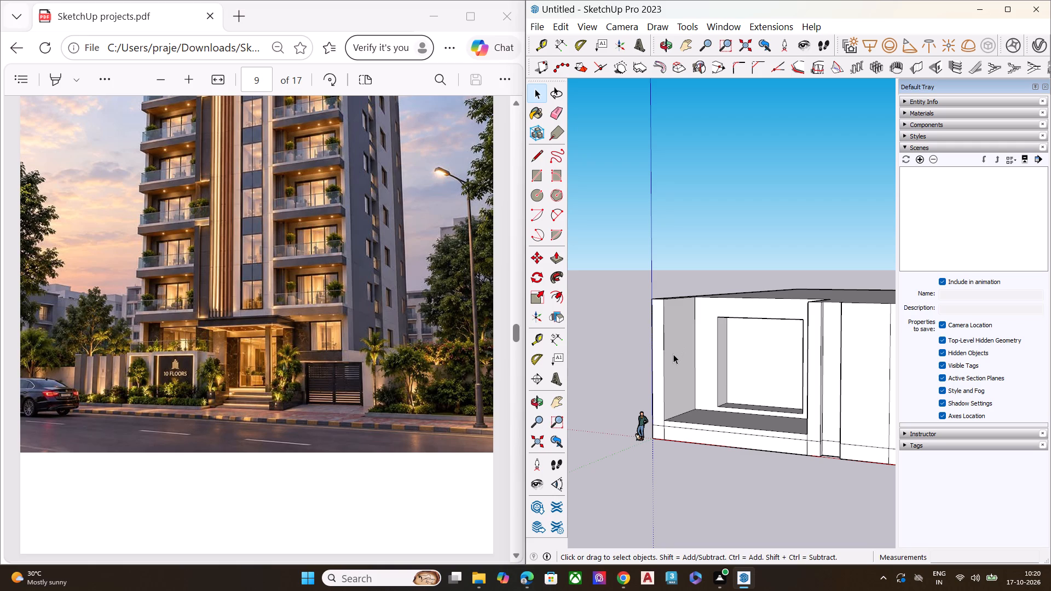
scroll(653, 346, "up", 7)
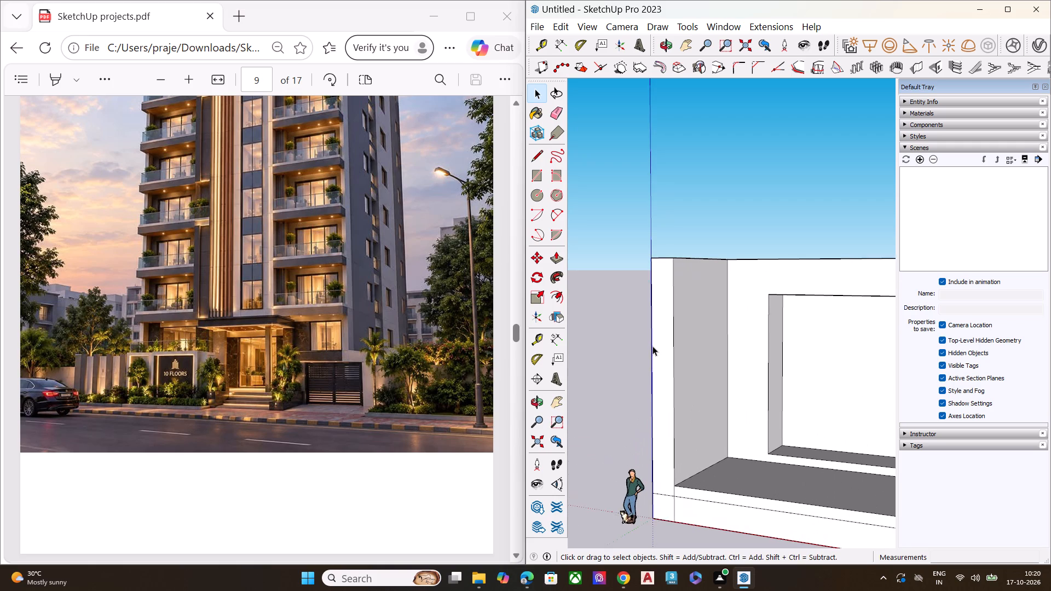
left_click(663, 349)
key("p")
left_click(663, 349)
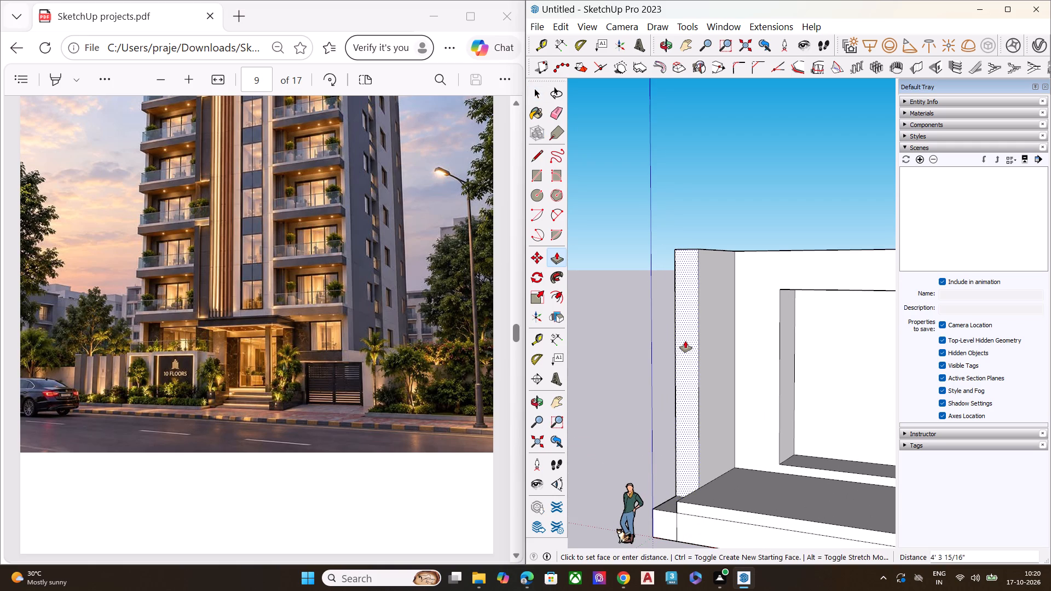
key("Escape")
Examine the bay nearest the origin, its end wall and the base band along the front facade.
scroll(676, 477, "up", 1)
middle_click_drag(676, 476, 666, 445)
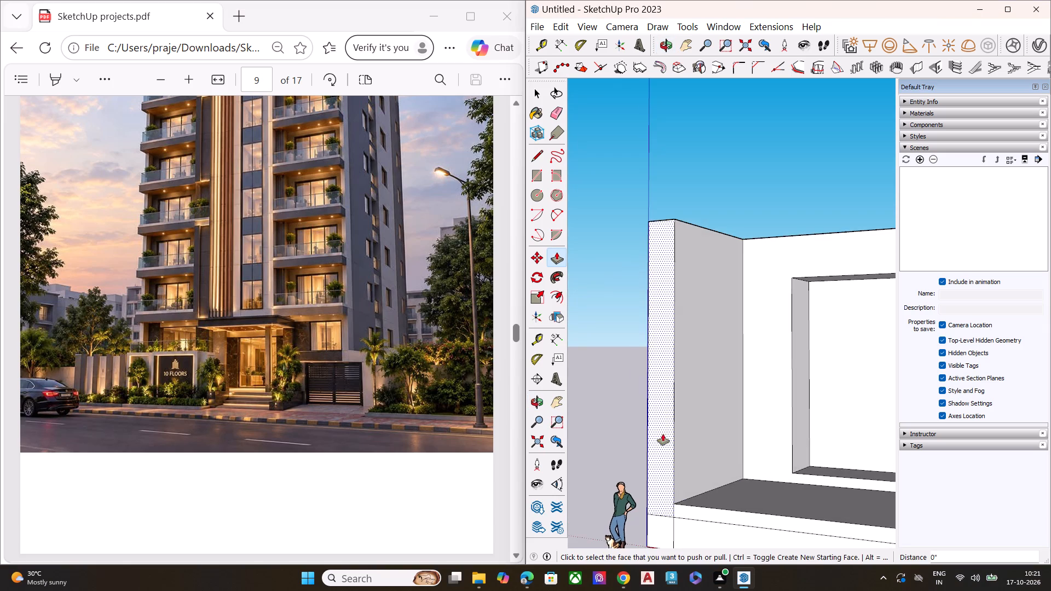
scroll(639, 379, "down", 7)
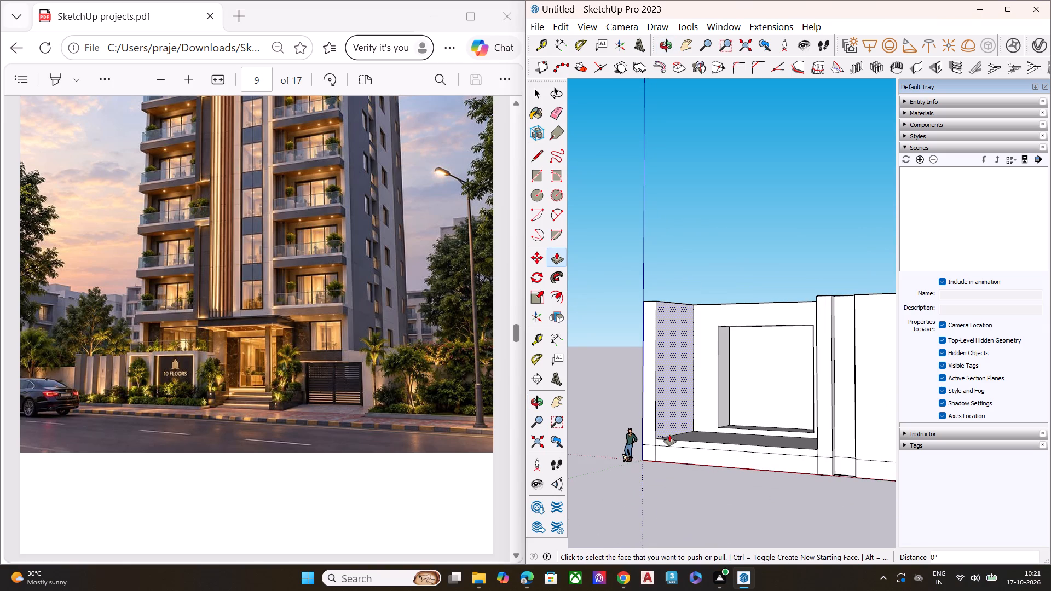
middle_click_drag(750, 380, 702, 416)
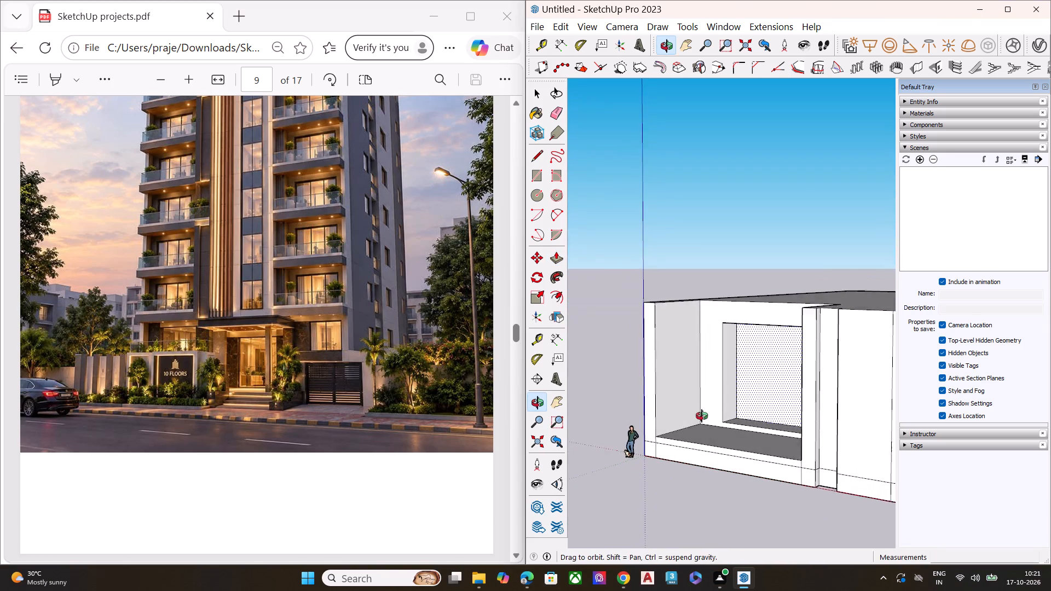
middle_click_drag(702, 416, 671, 424)
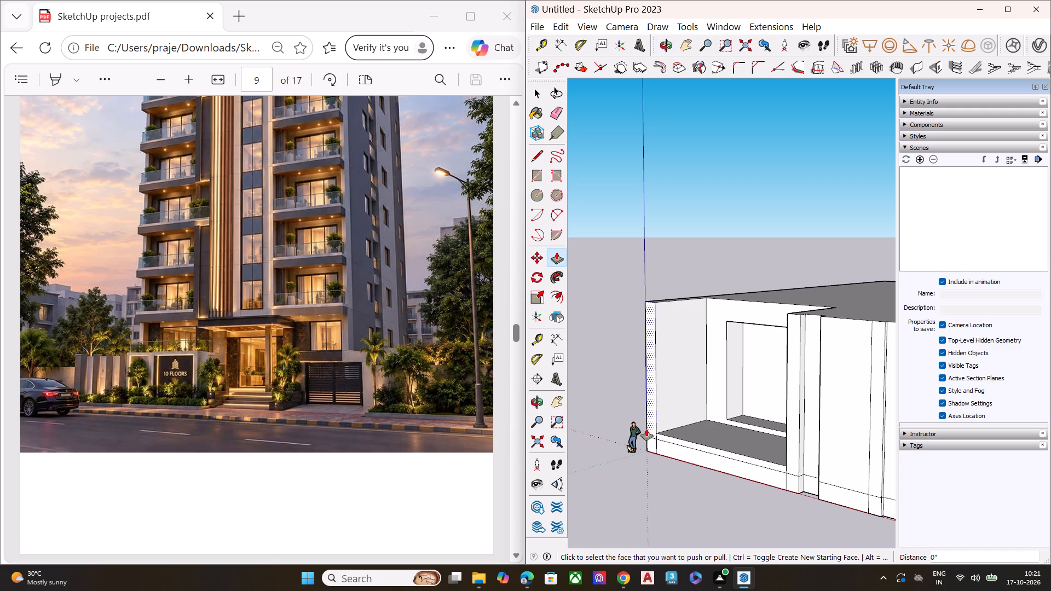
scroll(669, 374, "down", 4)
scroll(671, 372, "up", 1)
scroll(671, 372, "down", 3)
middle_click_drag(723, 395, 616, 408)
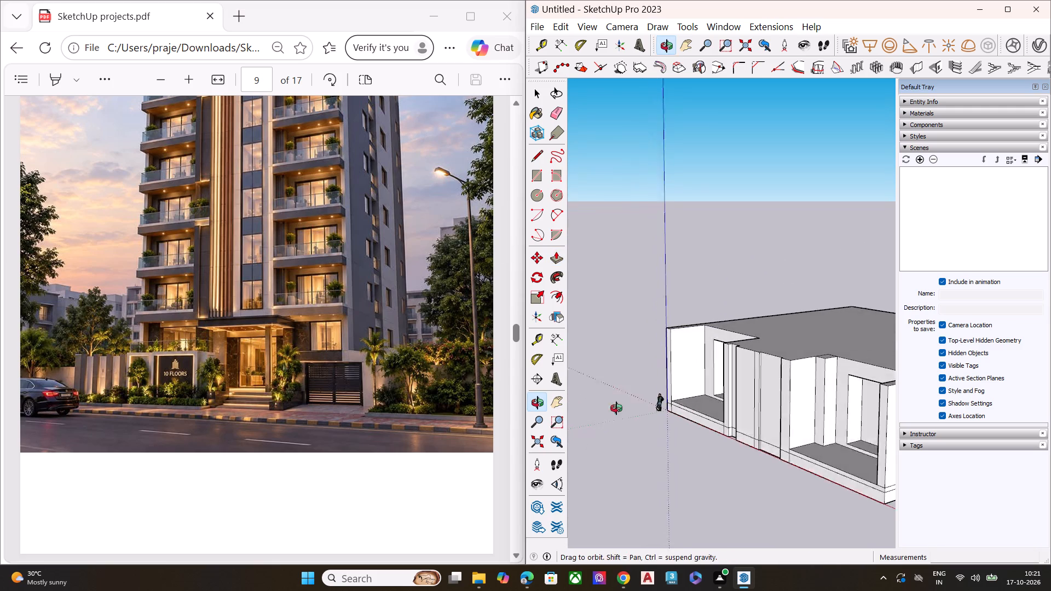
middle_click_drag(616, 408, 614, 408)
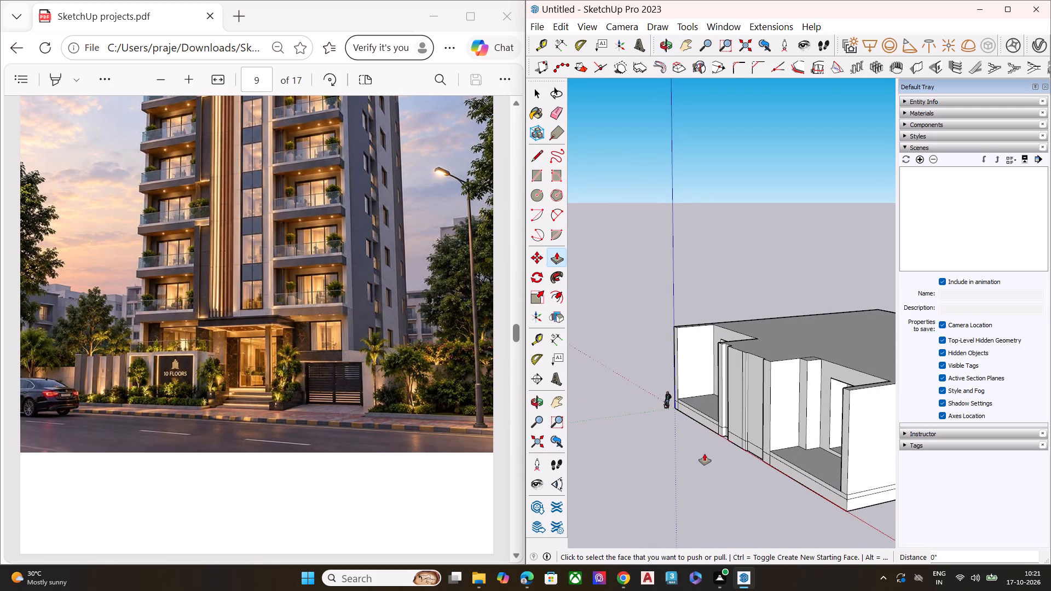
scroll(704, 370, "up", 9)
scroll(640, 350, "down", 7)
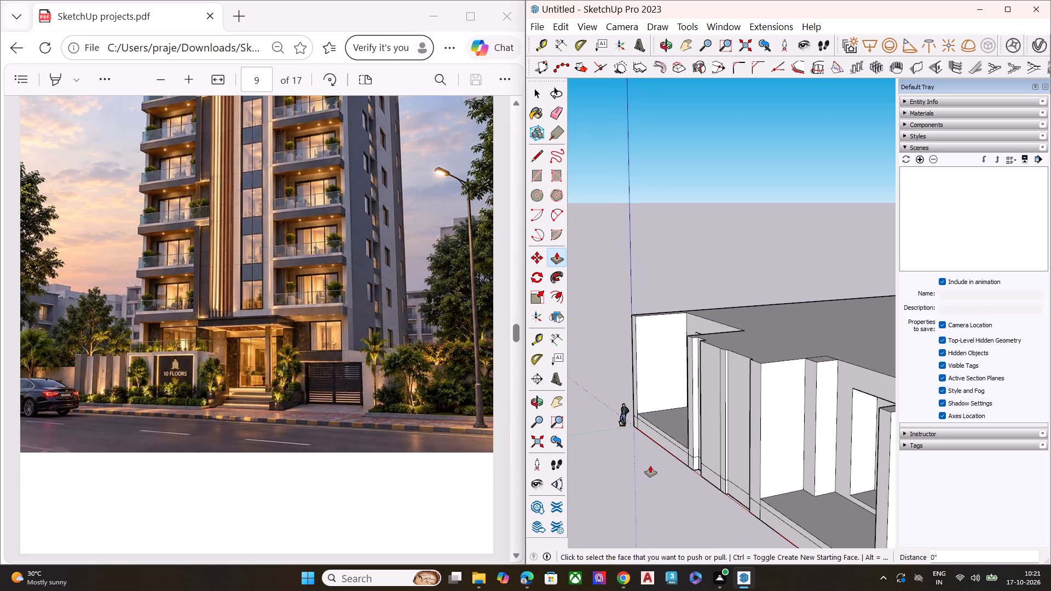
middle_click_drag(667, 479, 933, 432)
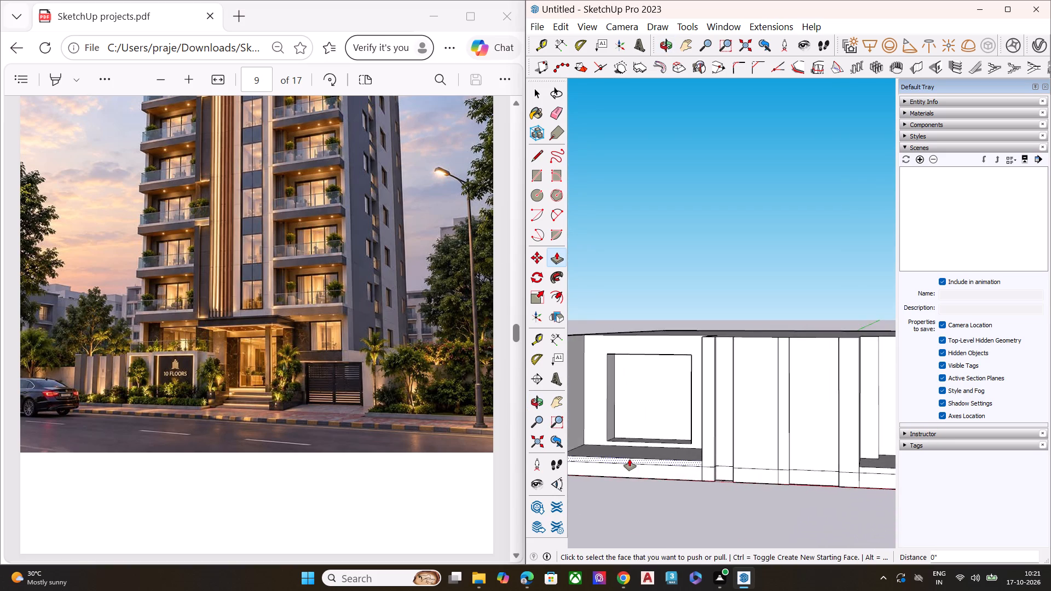
scroll(663, 441, "down", 4)
scroll(683, 441, "up", 2)
scroll(684, 441, "down", 3)
scroll(691, 442, "up", 1)
scroll(696, 443, "down", 1)
key("space")
scroll(572, 459, "up", 6)
scroll(572, 459, "down", 3)
scroll(572, 459, "up", 1)
scroll(572, 459, "down", 1)
scroll(572, 459, "up", 1)
scroll(646, 458, "up", 8)
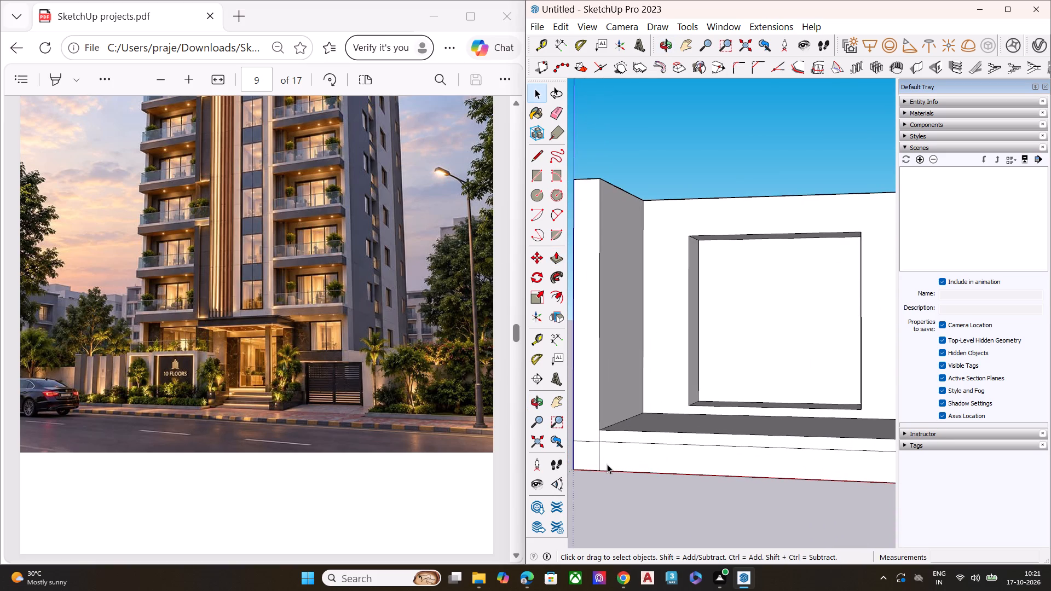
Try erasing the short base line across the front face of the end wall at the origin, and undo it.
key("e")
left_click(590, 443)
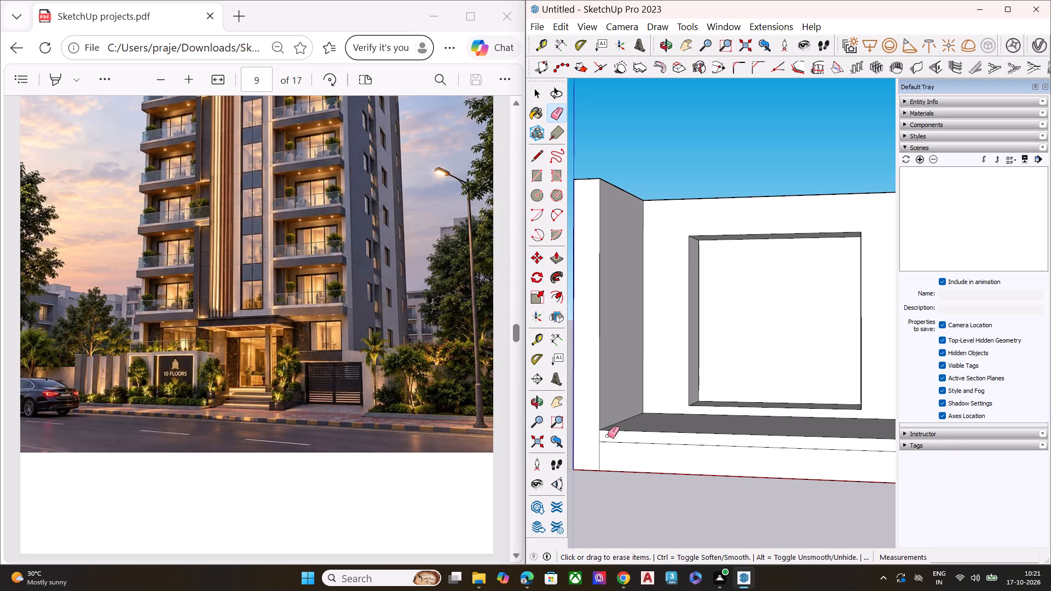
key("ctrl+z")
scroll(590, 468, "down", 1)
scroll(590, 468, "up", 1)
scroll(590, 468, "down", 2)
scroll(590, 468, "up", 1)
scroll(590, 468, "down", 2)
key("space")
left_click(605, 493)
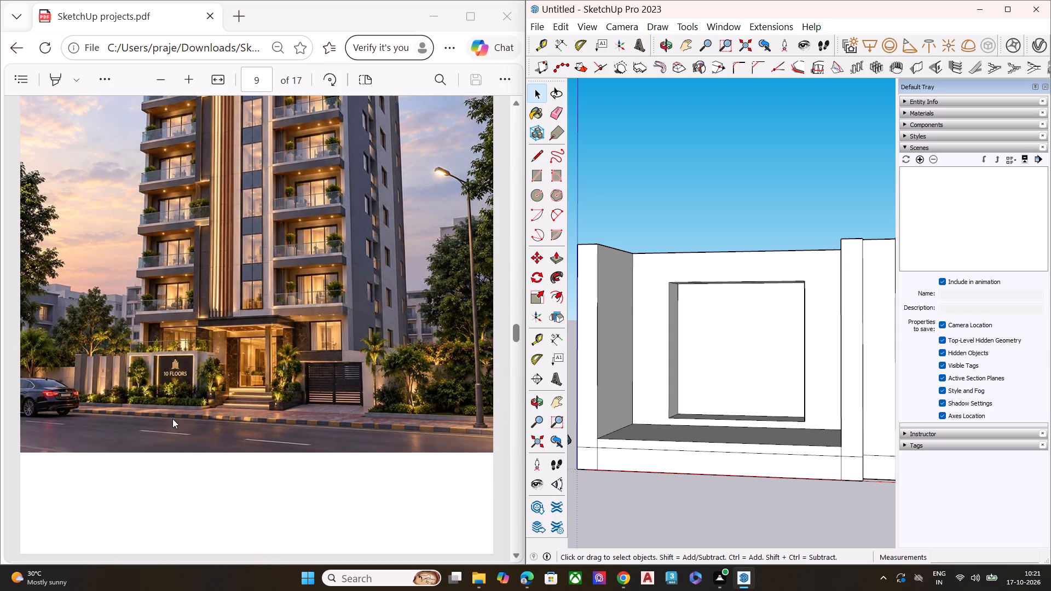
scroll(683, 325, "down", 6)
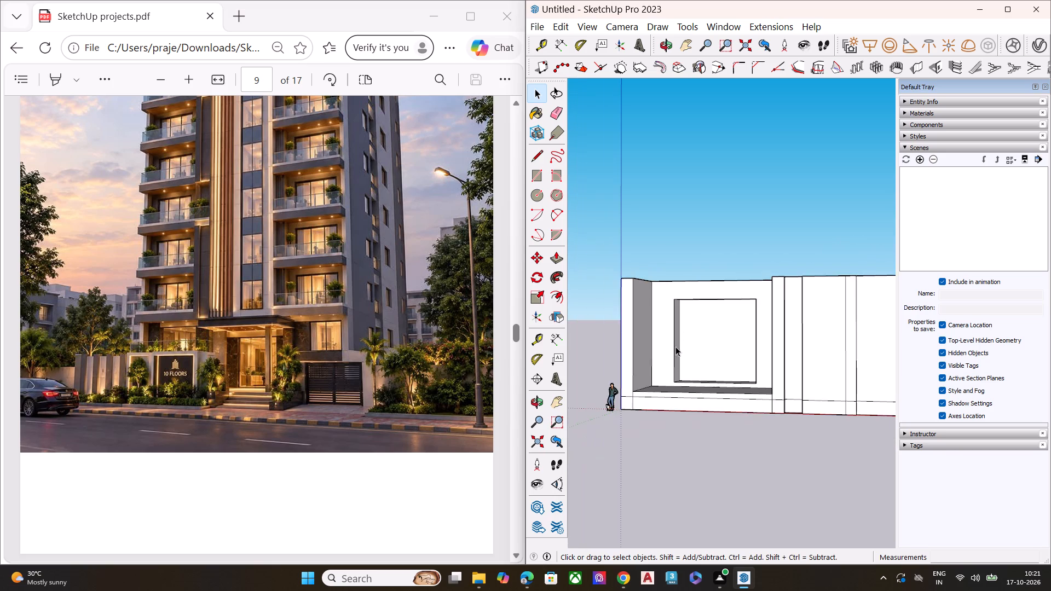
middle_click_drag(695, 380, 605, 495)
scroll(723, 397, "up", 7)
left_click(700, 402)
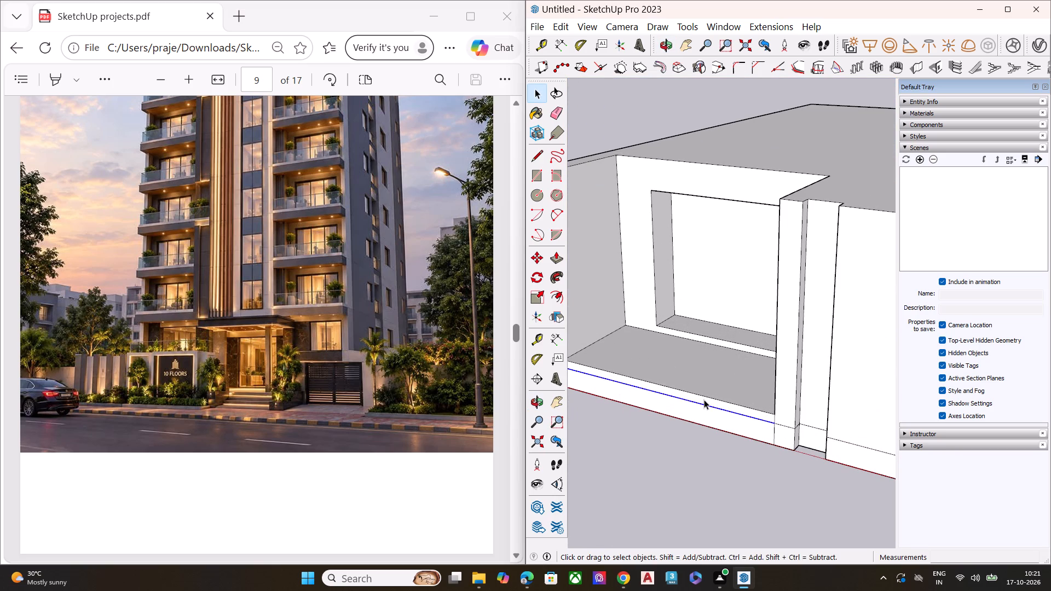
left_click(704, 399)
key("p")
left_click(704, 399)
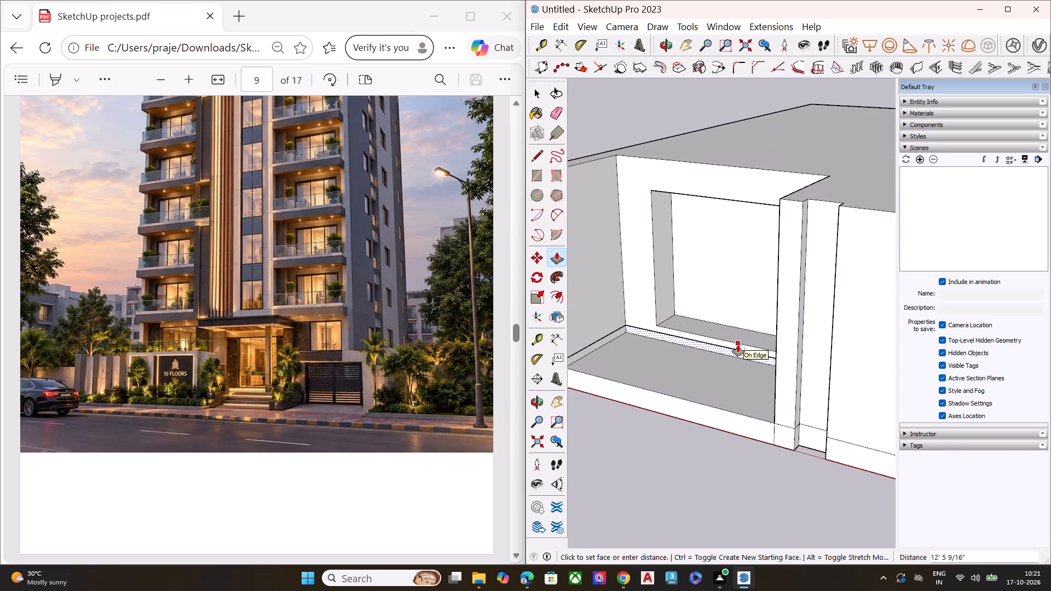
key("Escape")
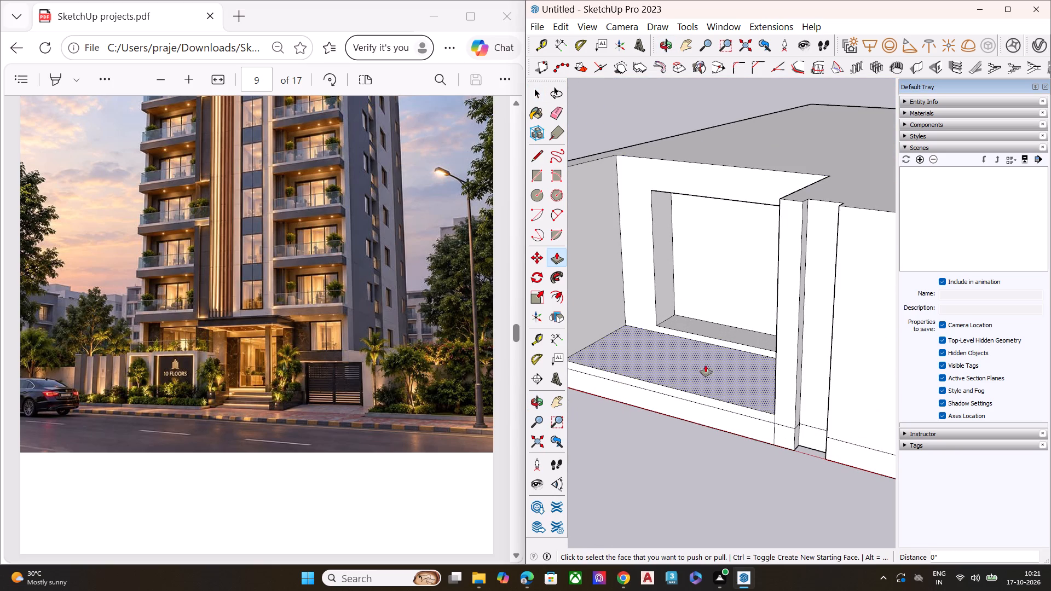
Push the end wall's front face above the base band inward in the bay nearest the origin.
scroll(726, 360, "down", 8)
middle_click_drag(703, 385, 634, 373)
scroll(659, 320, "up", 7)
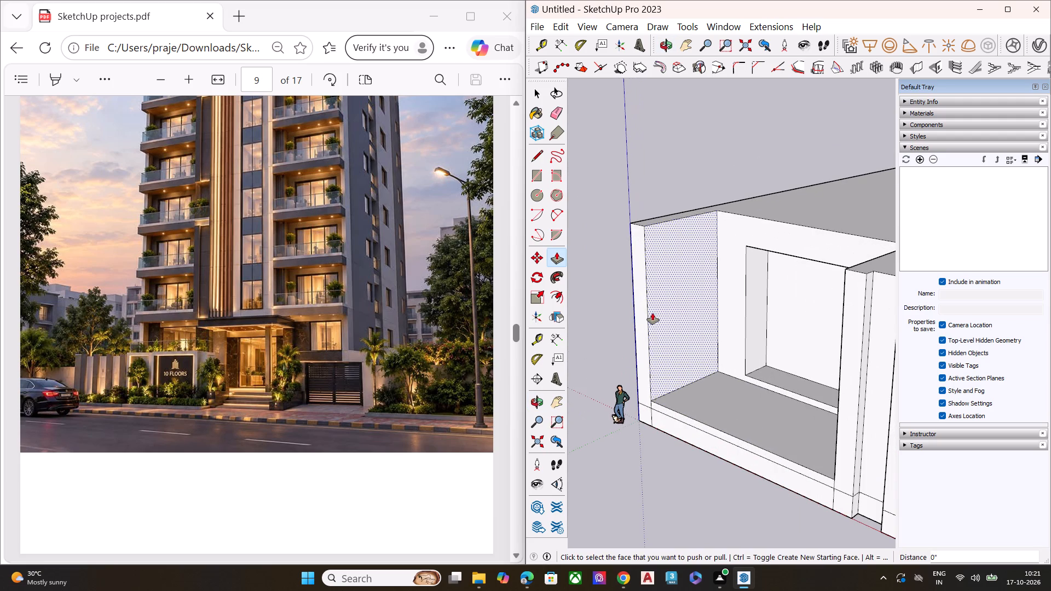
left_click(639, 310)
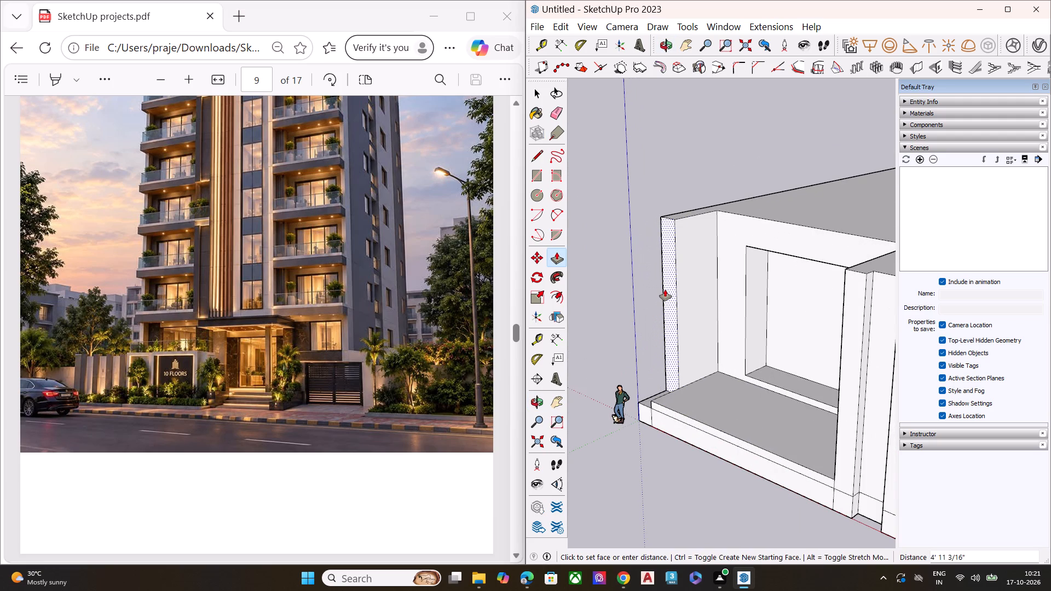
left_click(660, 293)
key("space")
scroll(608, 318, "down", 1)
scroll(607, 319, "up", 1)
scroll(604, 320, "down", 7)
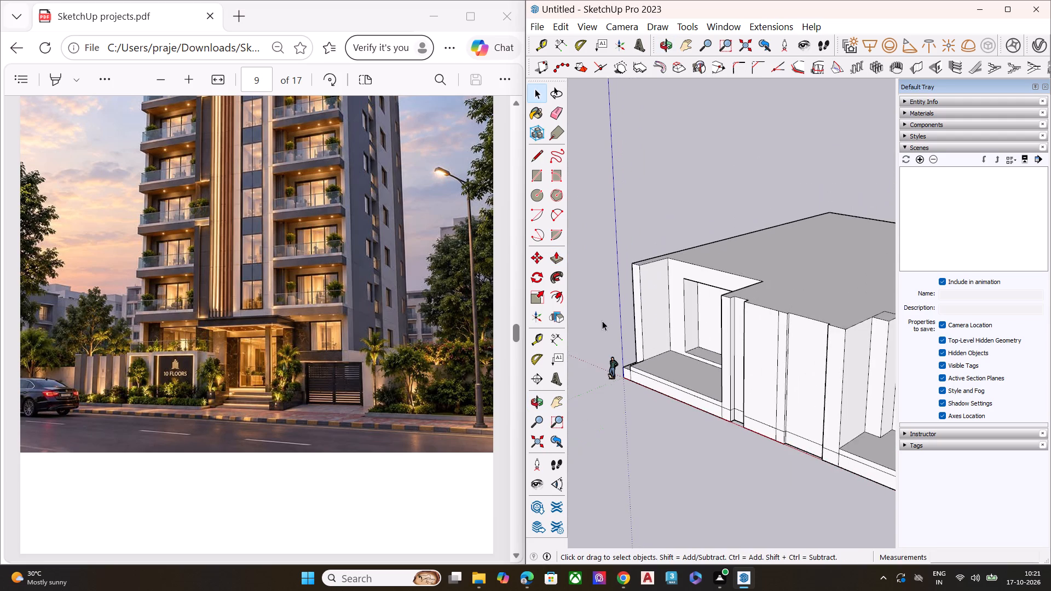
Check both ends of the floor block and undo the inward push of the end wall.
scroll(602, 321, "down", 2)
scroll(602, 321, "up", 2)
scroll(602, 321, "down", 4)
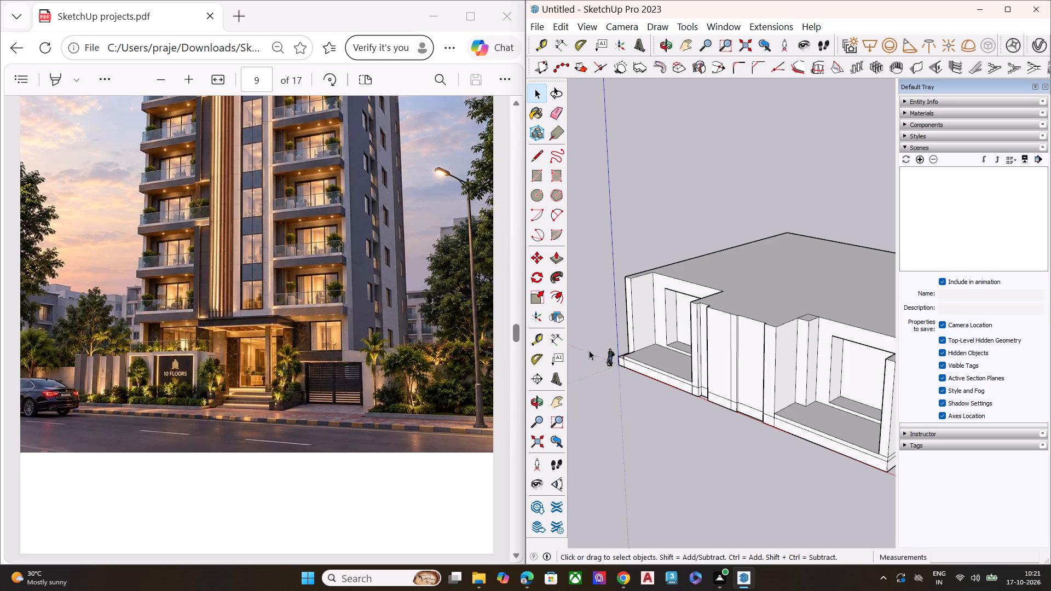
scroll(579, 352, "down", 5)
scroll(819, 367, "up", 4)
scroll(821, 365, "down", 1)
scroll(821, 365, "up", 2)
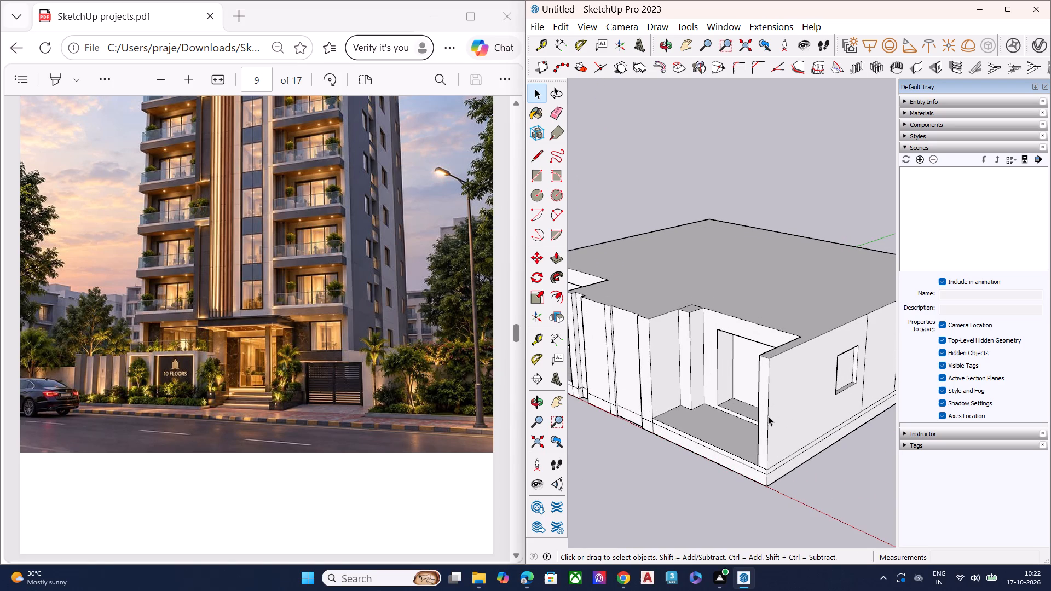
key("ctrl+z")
Erase the two lines running along the base of the side wall at the origin corner.
scroll(799, 410, "down", 8, "ctrl")
scroll(635, 398, "up", 3)
scroll(644, 391, "down", 1)
scroll(645, 390, "up", 2)
scroll(652, 390, "down", 1)
scroll(654, 390, "up", 3)
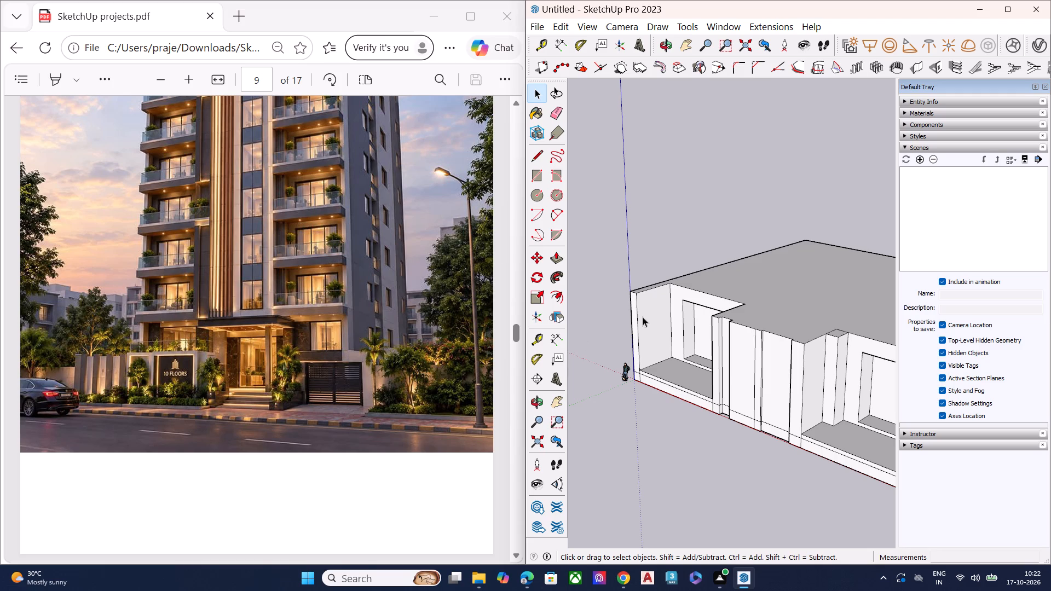
middle_click_drag(655, 349, 1050, 333)
middle_click_drag(547, 419, 691, 379)
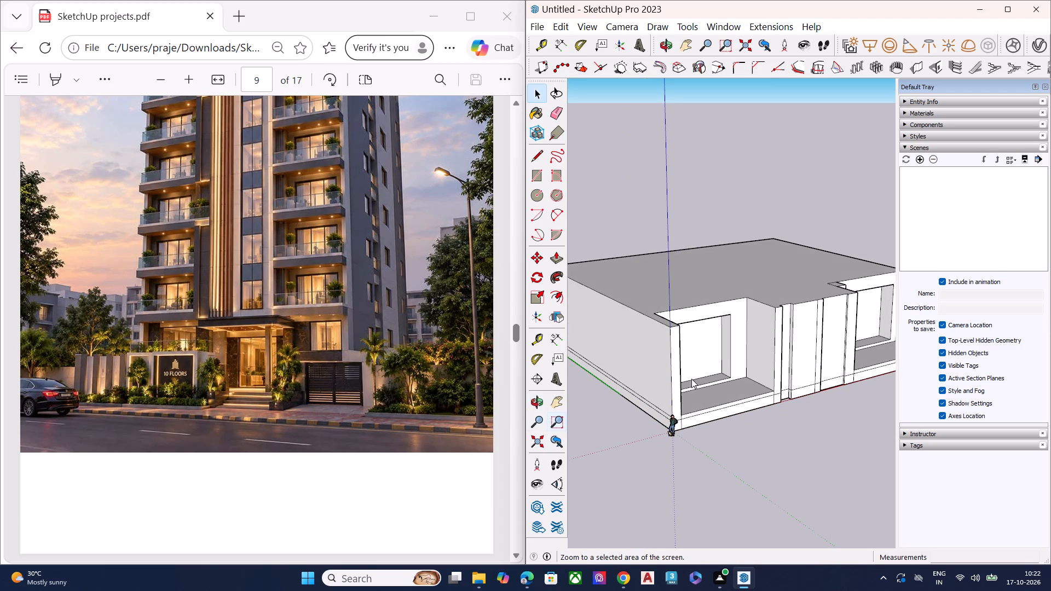
middle_click_drag(691, 379, 697, 375)
middle_click_drag(662, 419, 725, 374)
key("e")
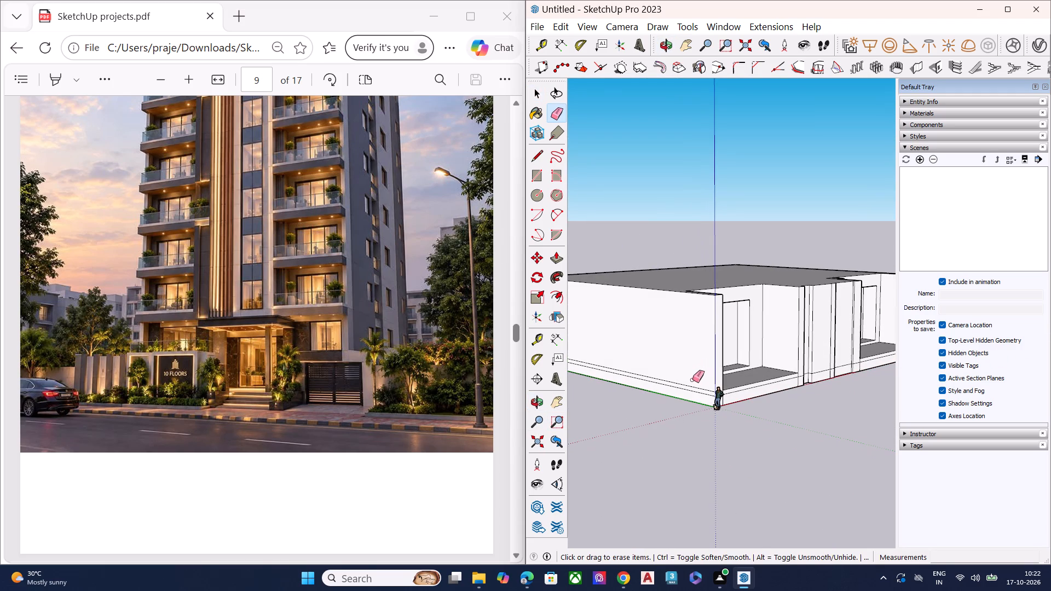
left_click(693, 387)
left_click(693, 391)
Erase the short horizontal base line across the front face of the end wall at the origin.
middle_click_drag(729, 406, 682, 410)
scroll(682, 410, "up", 3)
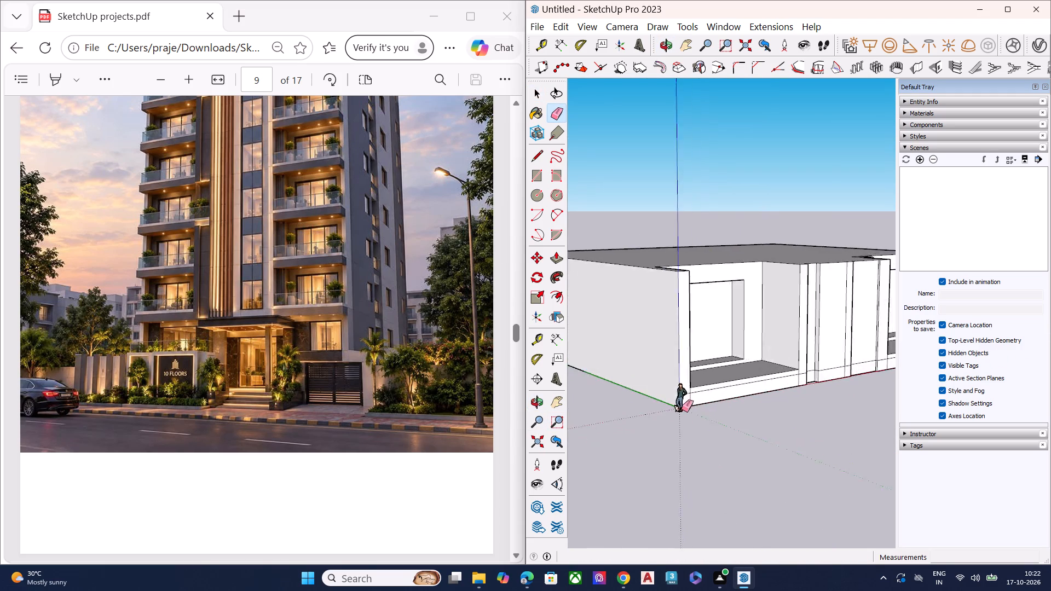
scroll(684, 406, "down", 3)
scroll(682, 409, "up", 11)
middle_click_drag(684, 397, 638, 368)
scroll(639, 364, "up", 6)
left_click(675, 380)
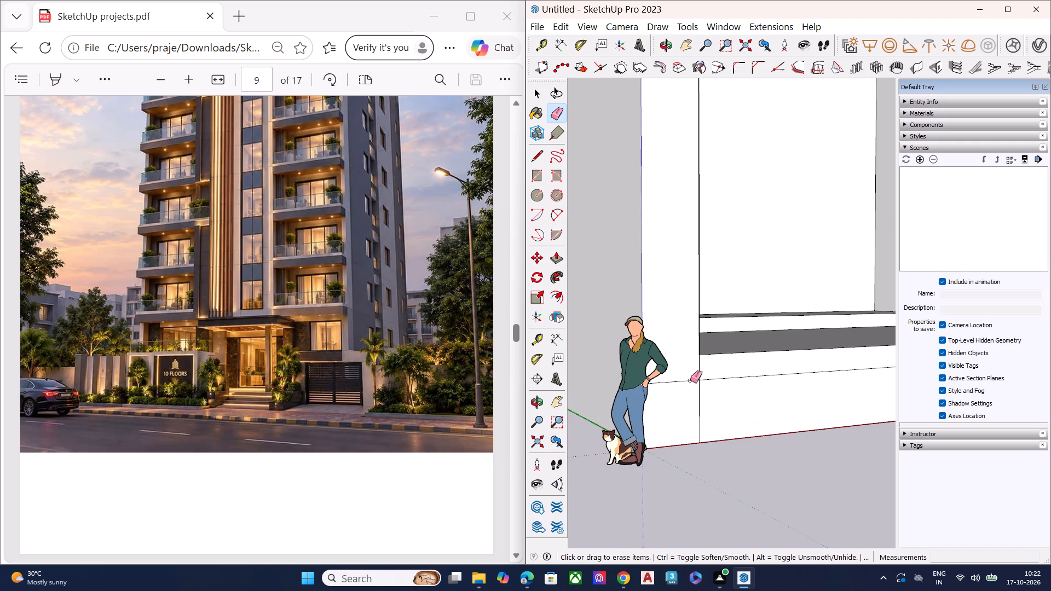
left_click(685, 379)
left_click(685, 383)
Push the origin-corner end wall's front face inward above the base band, by about 3' 6" and again by about 3' 7".
scroll(657, 378, "down", 16)
middle_click_drag(713, 398, 618, 484)
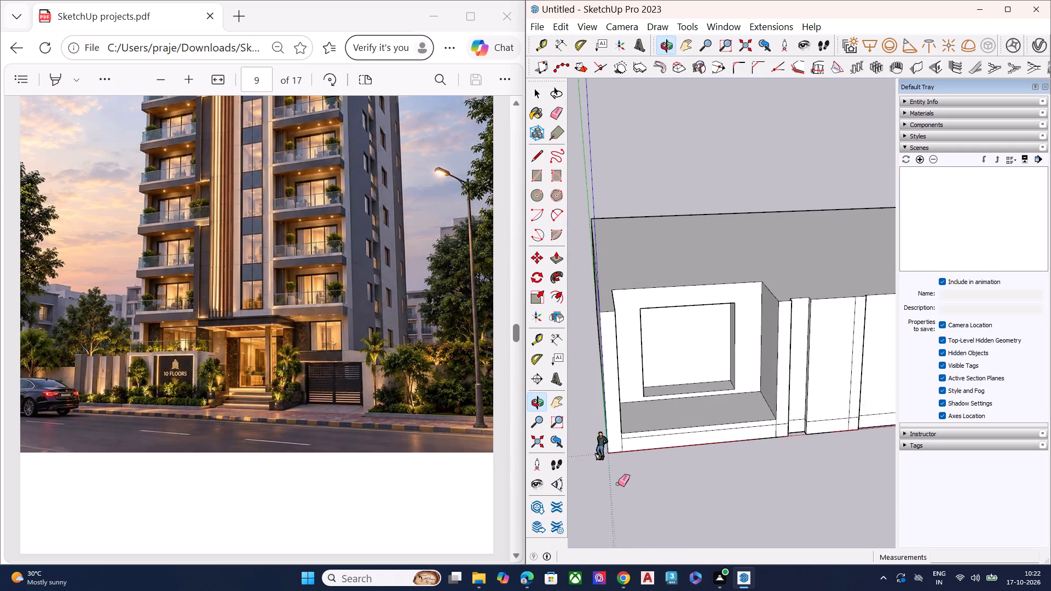
middle_click_drag(618, 484, 619, 484)
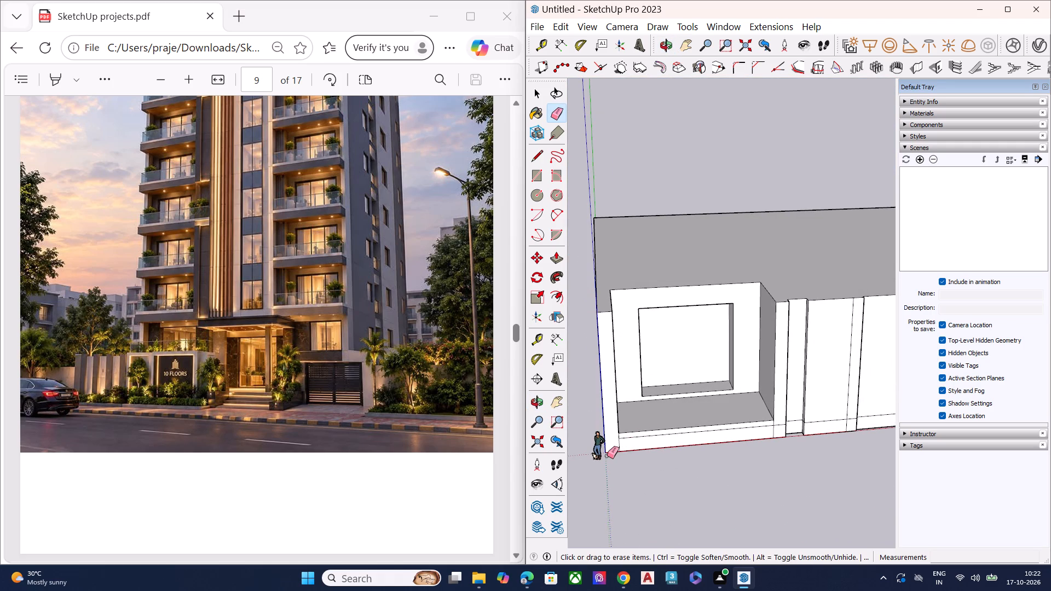
key("p")
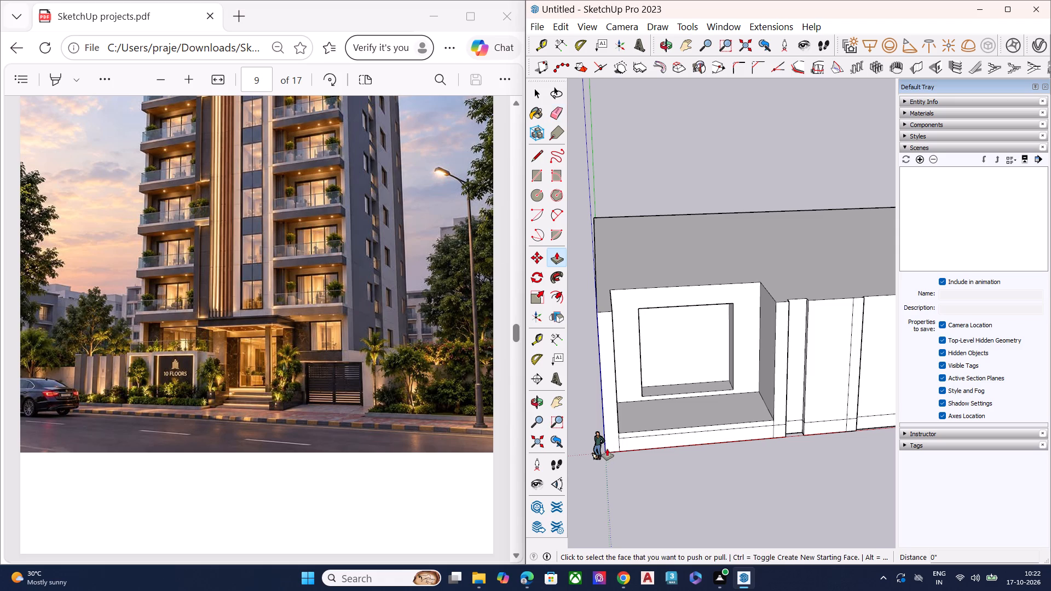
left_click(616, 407)
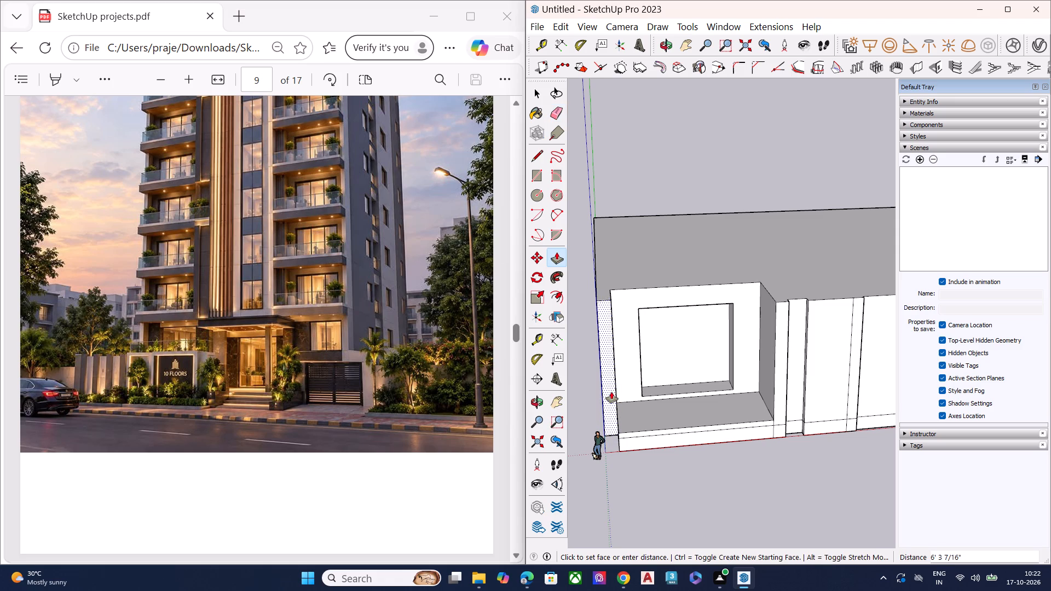
left_click(611, 398)
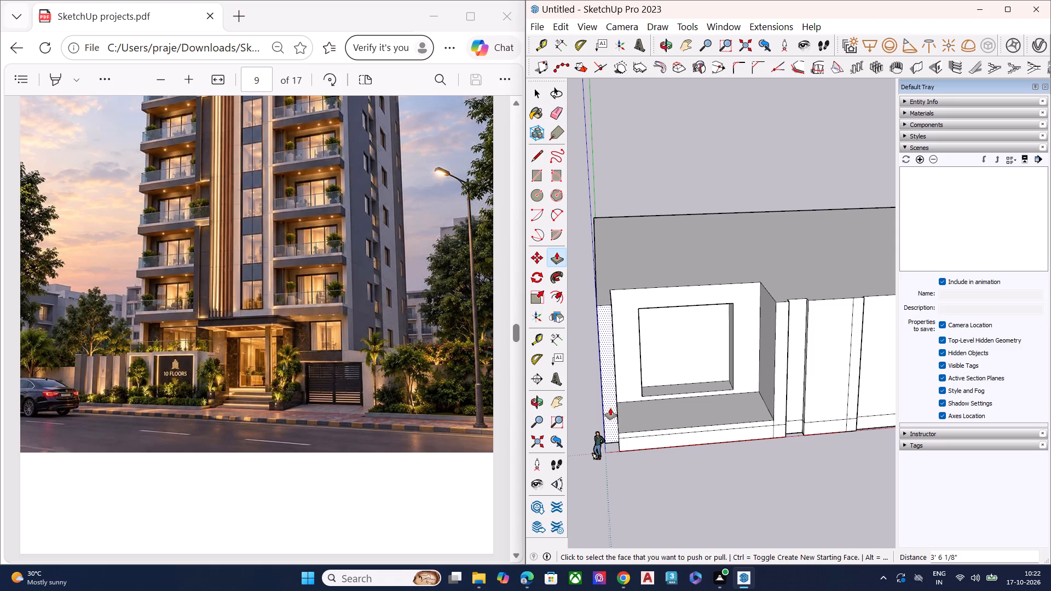
middle_click_drag(687, 428, 504, 419)
scroll(507, 422, "up", 1)
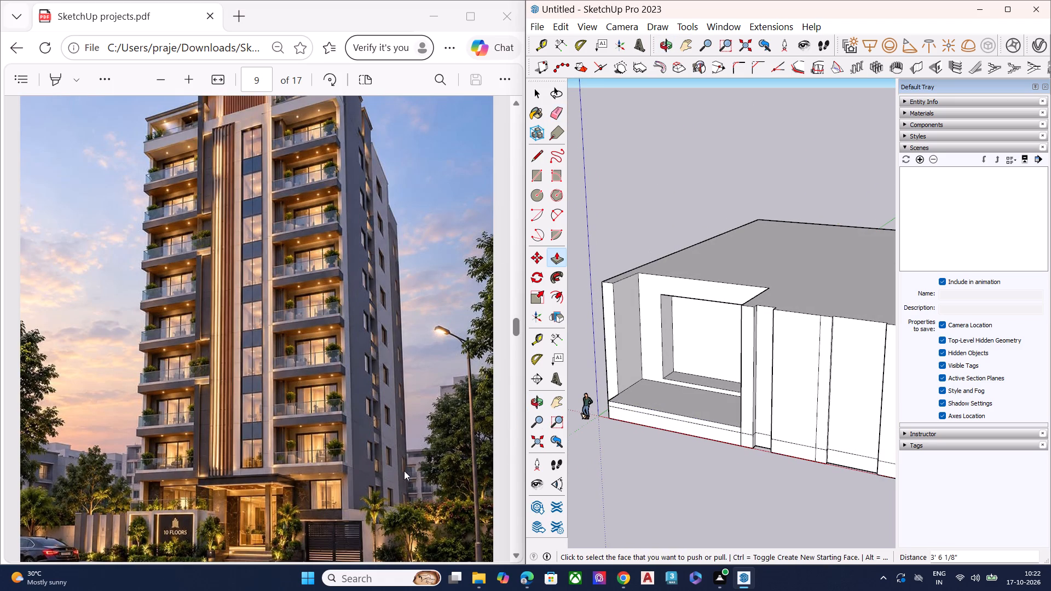
scroll(683, 328, "up", 2)
left_click(598, 328)
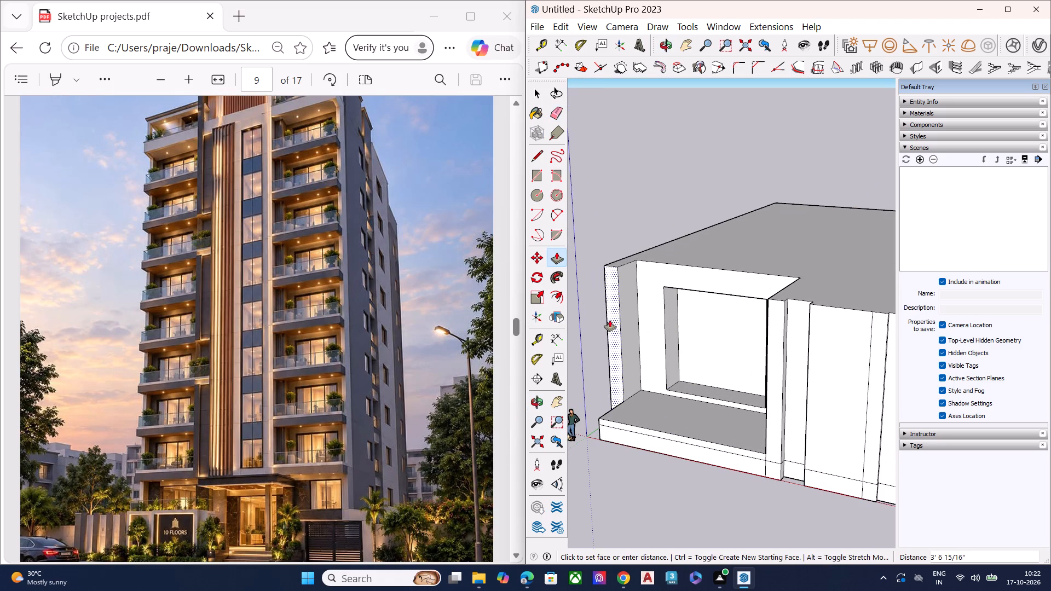
left_click(610, 320)
key("space")
Push the wall face around the window opening in the bay nearest the origin inward about 3'.
scroll(585, 361, "down", 6)
middle_click_drag(709, 342, 651, 431)
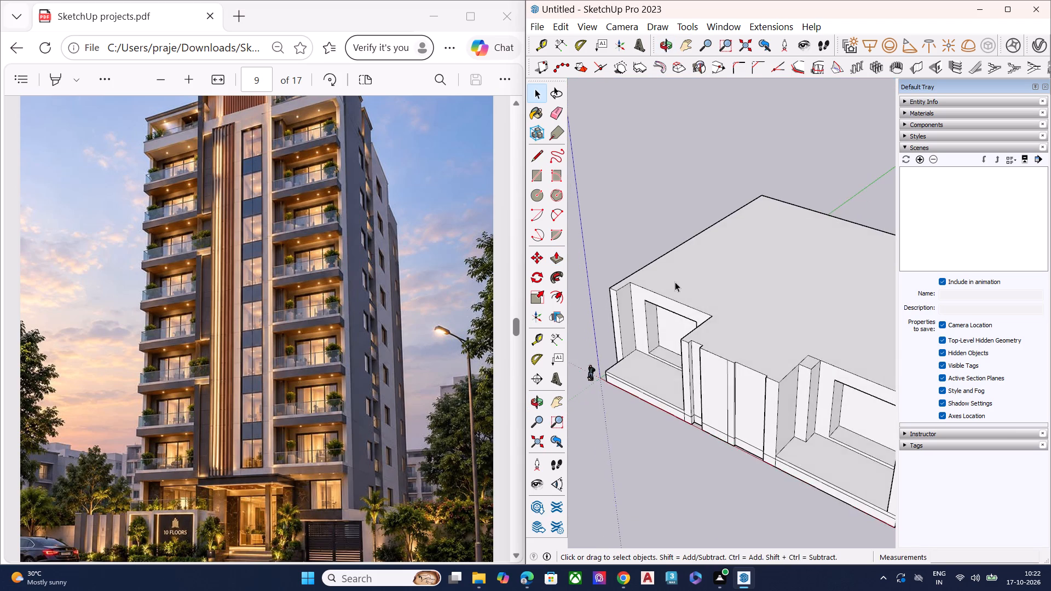
scroll(677, 275, "up", 5)
left_click(692, 336)
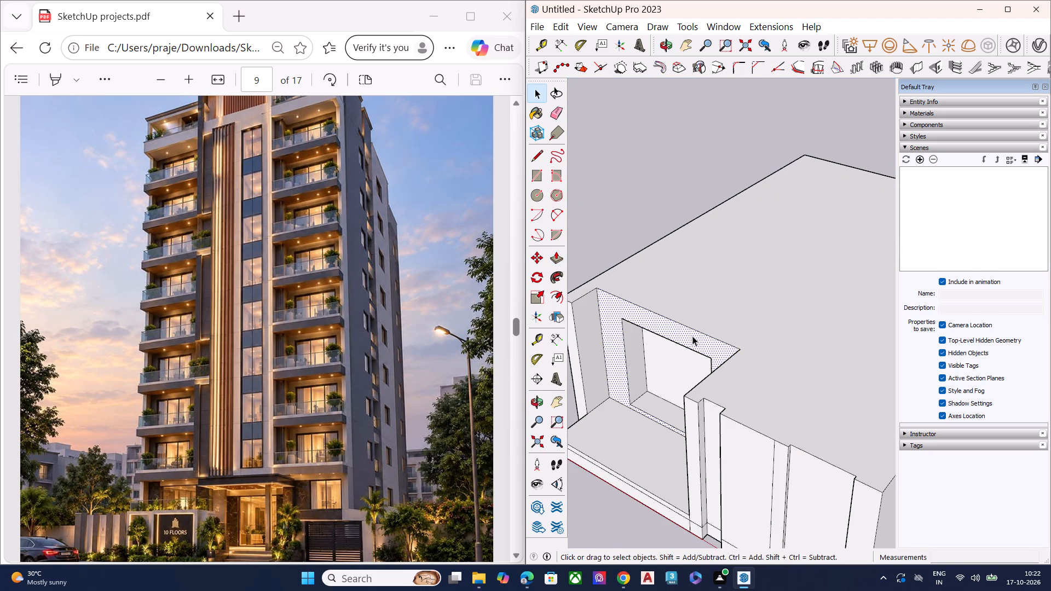
key("F8")
key("p")
left_click(692, 336)
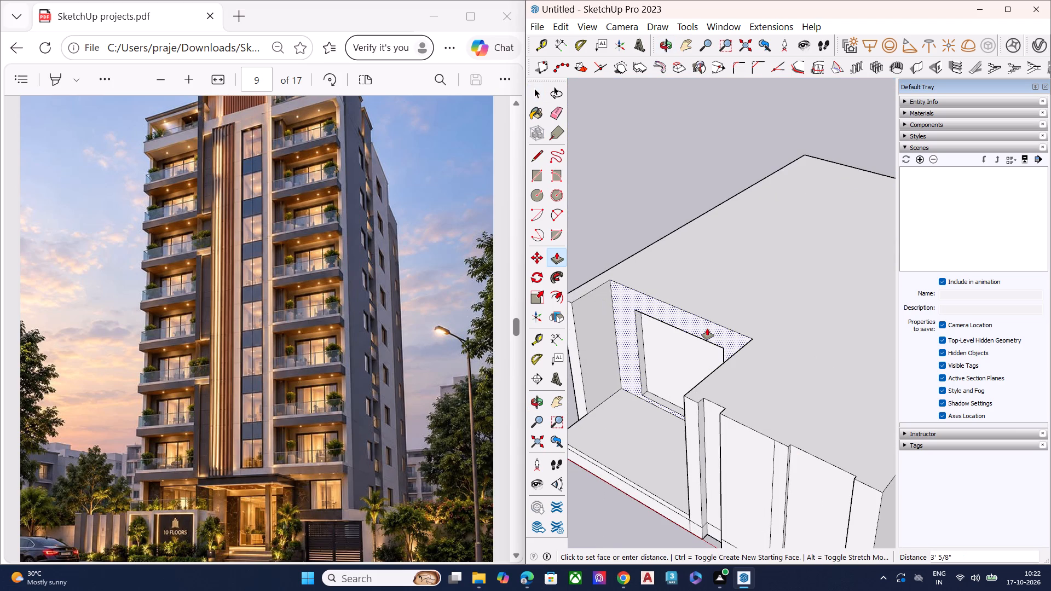
left_click(705, 329)
key("space")
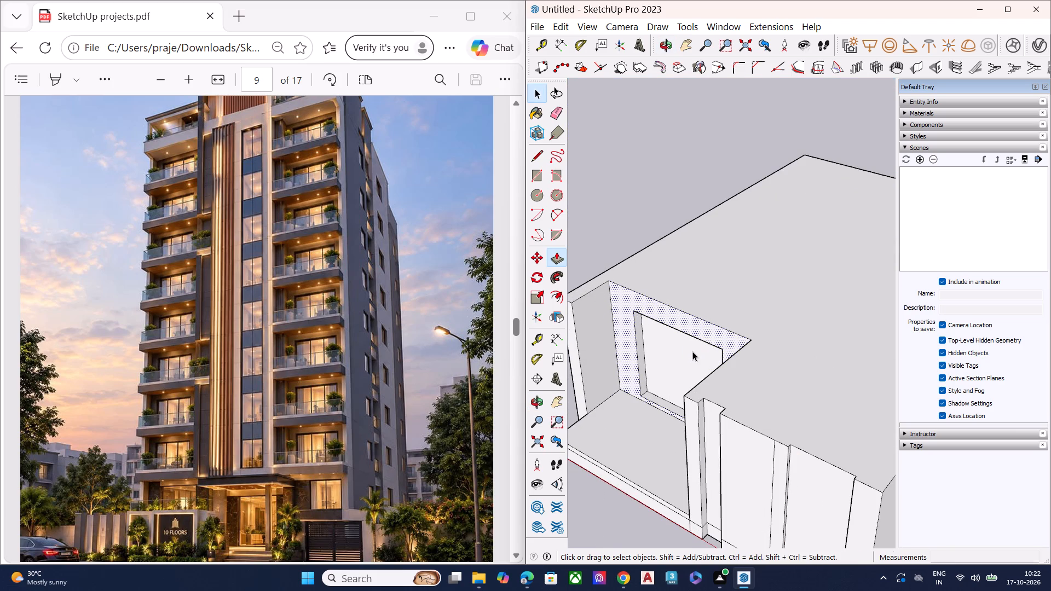
Push the recessed window face in the bay nearest the origin deeper into its opening.
left_click(686, 355)
key("p")
left_click(686, 355)
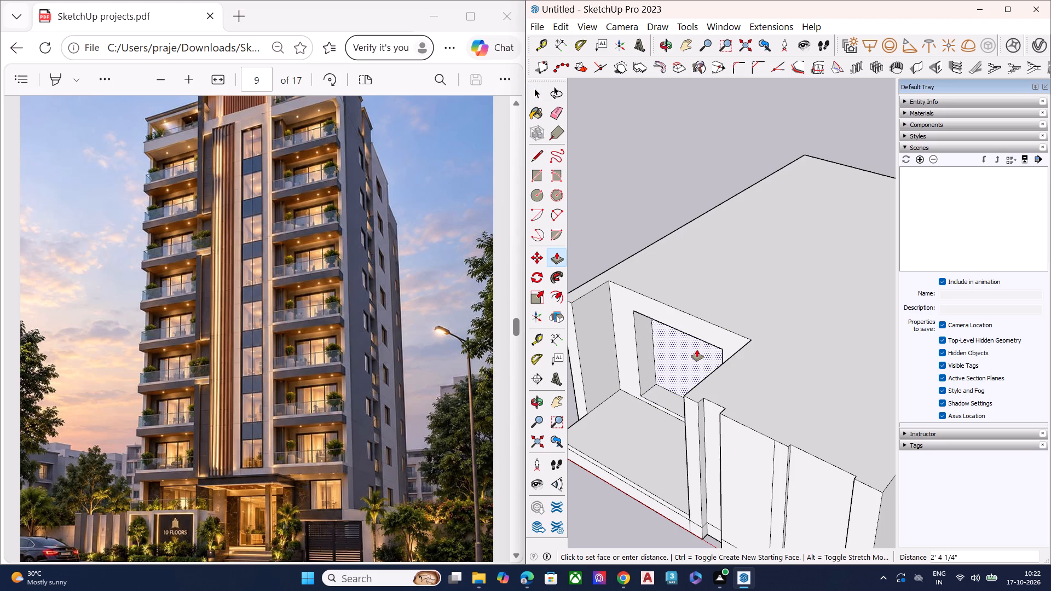
left_click(702, 346)
key("space")
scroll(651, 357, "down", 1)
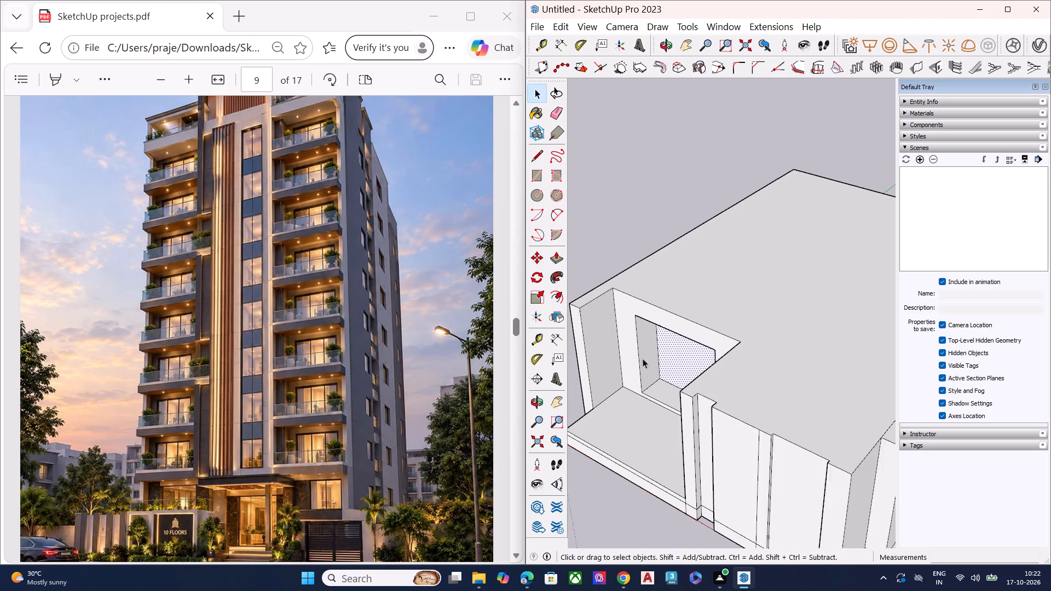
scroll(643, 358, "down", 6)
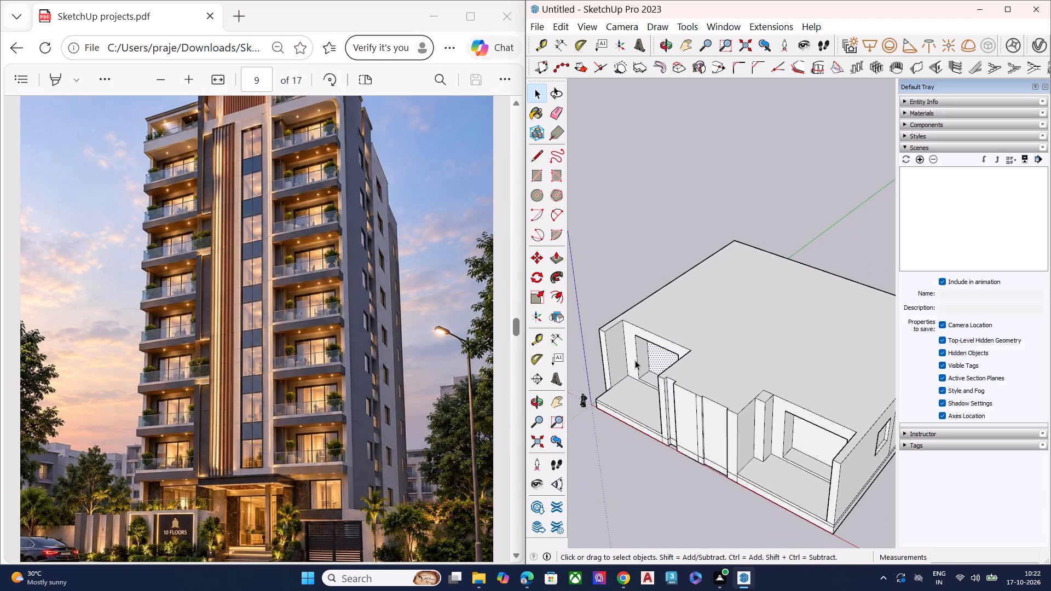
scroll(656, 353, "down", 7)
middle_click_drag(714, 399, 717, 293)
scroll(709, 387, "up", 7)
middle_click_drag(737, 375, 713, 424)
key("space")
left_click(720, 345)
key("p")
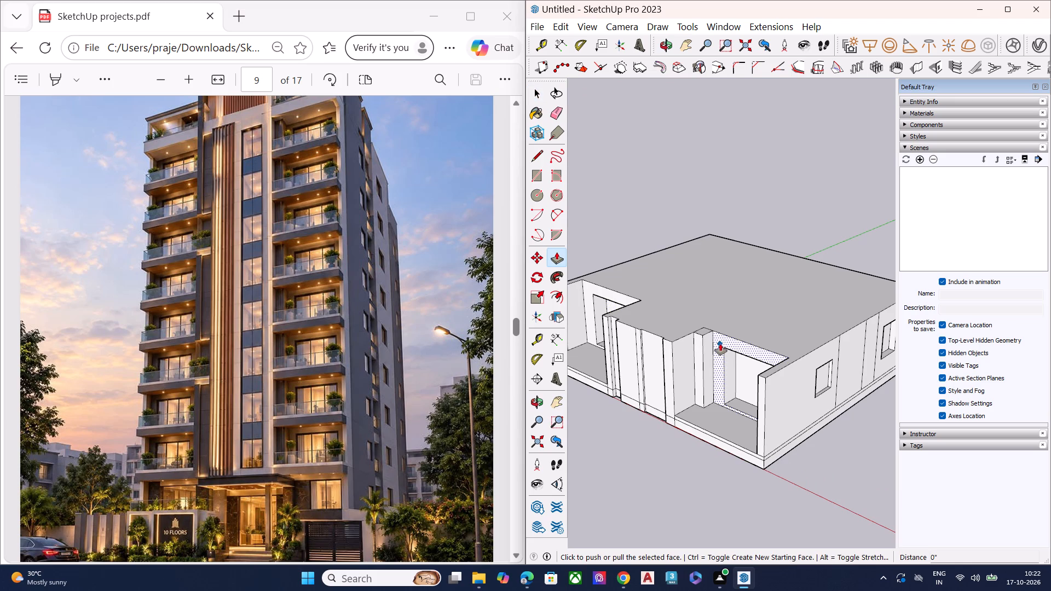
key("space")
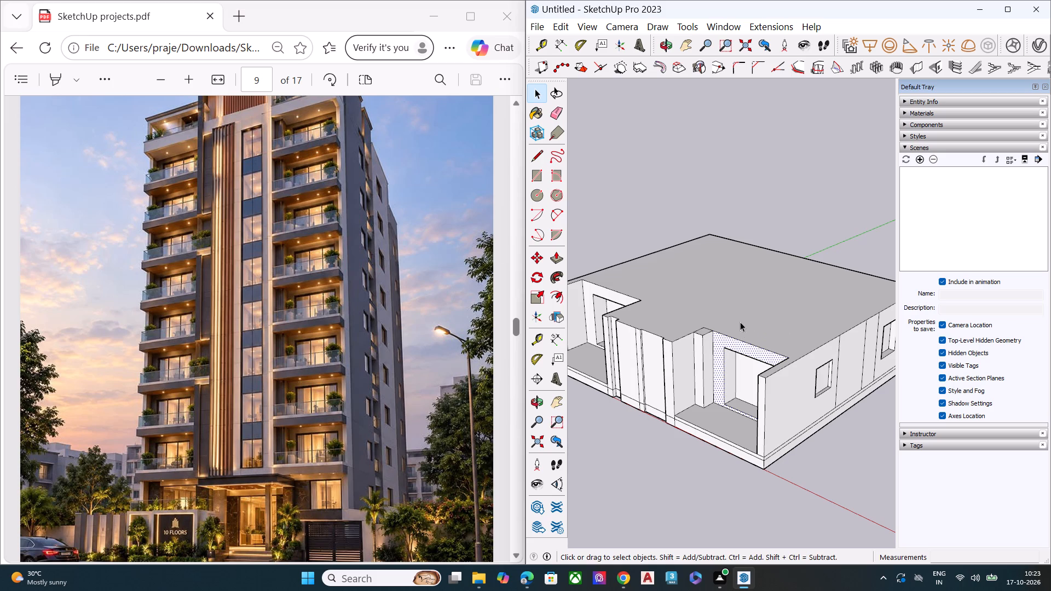
Push the front face of the end wall beside the far bay inward about 7' above the base band.
scroll(707, 338, "down", 3)
scroll(704, 356, "up", 1)
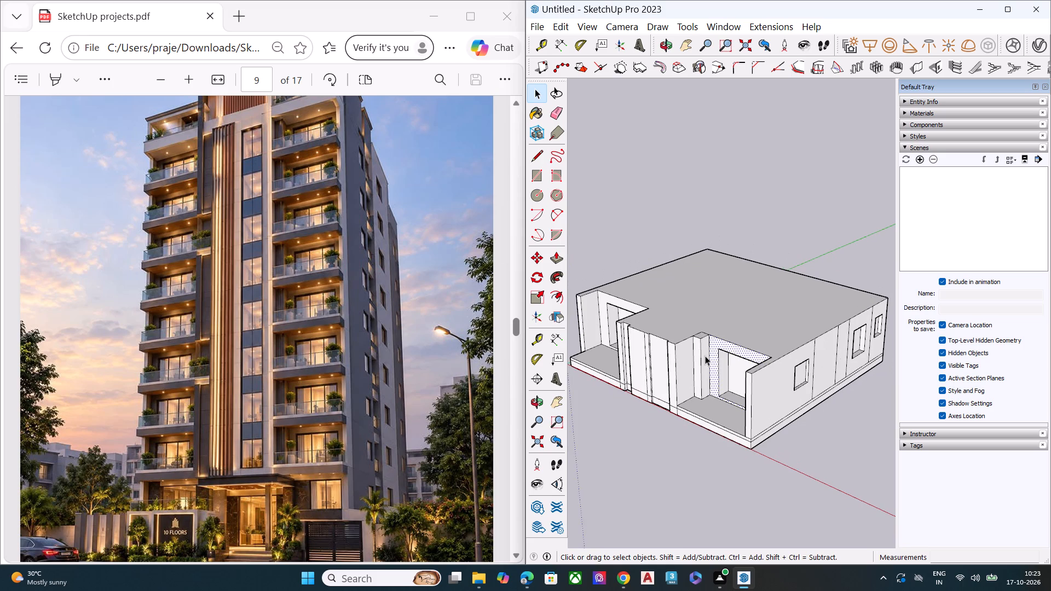
scroll(721, 351, "up", 6)
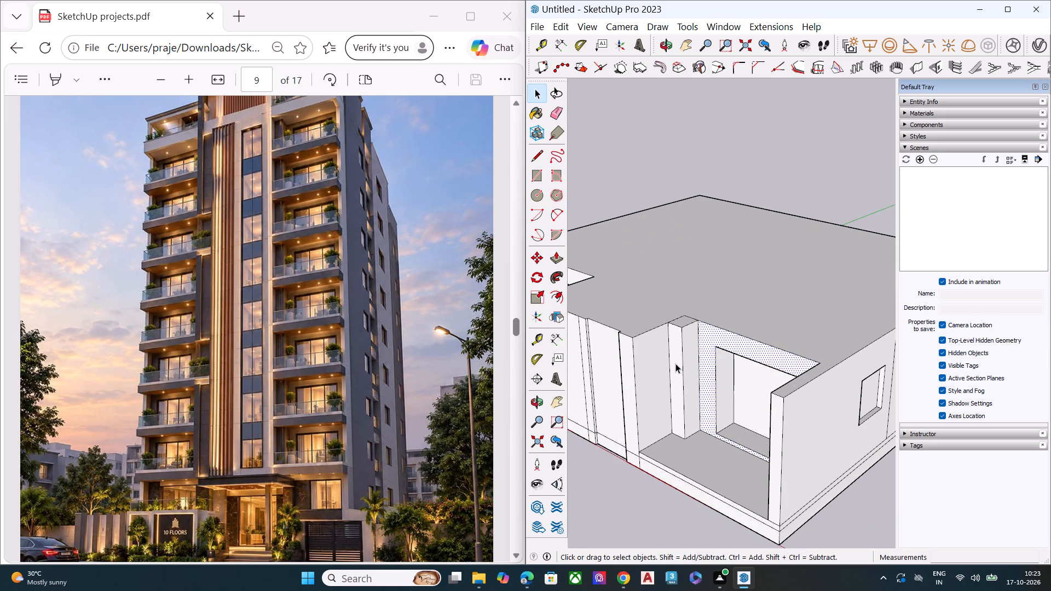
left_click(775, 444)
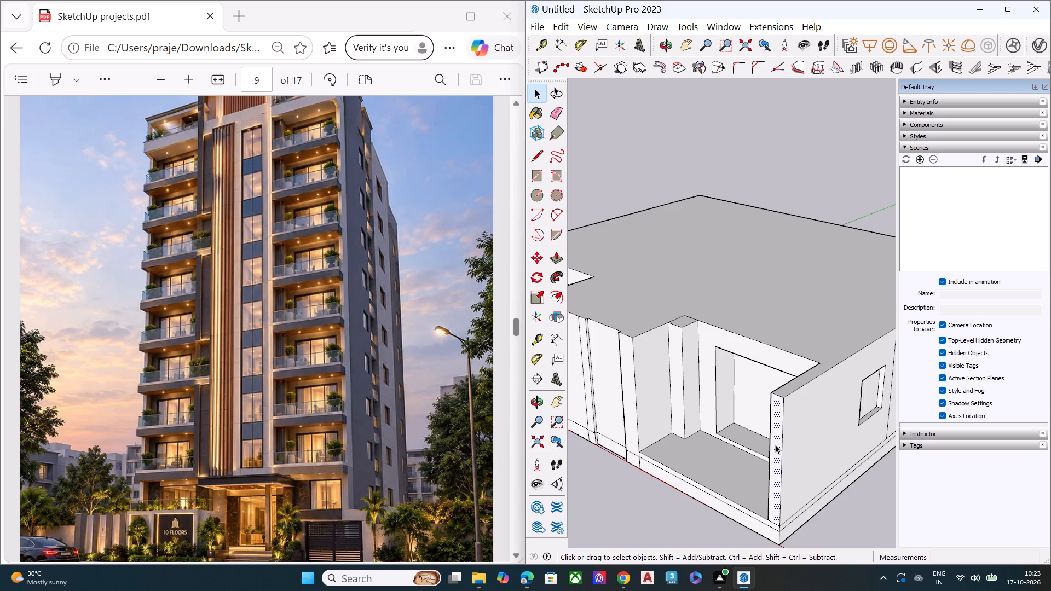
key("p")
left_click(775, 444)
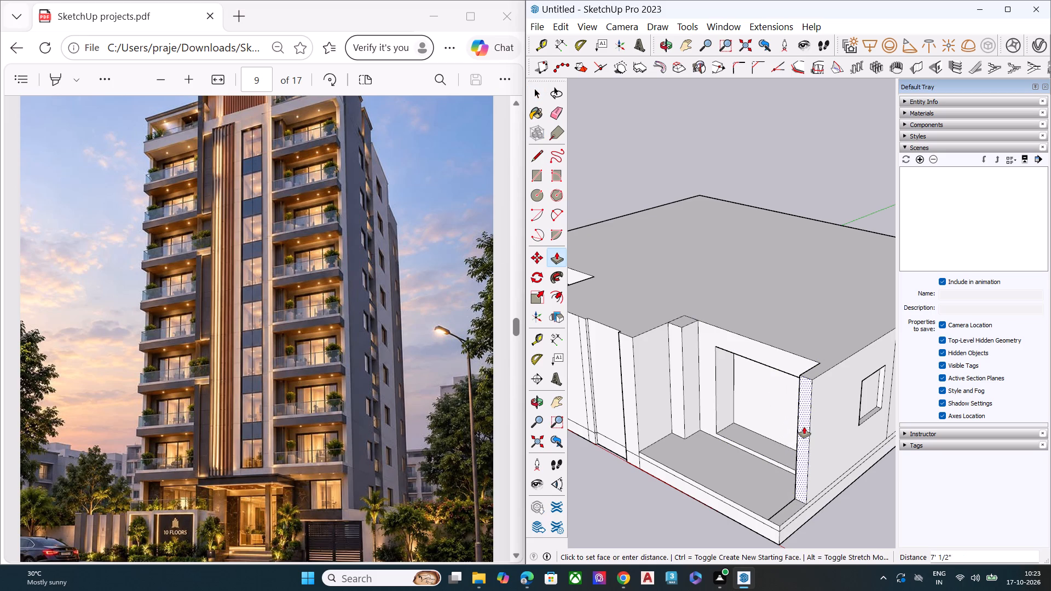
left_click(803, 427)
key("space")
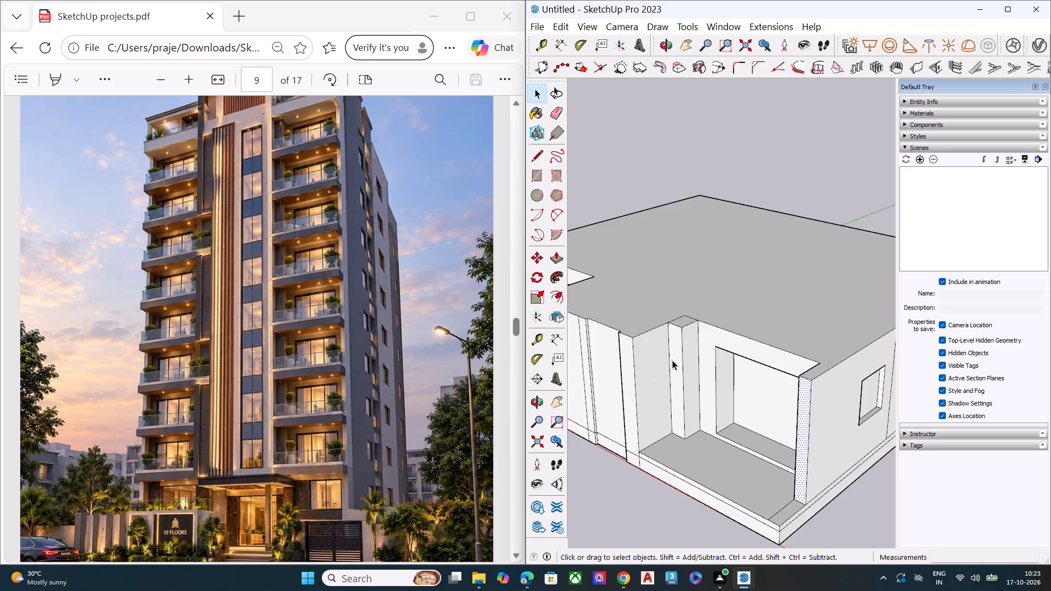
Pull the front face of the pier on the far bay's inner side outward about 5' 1".
left_click(672, 360)
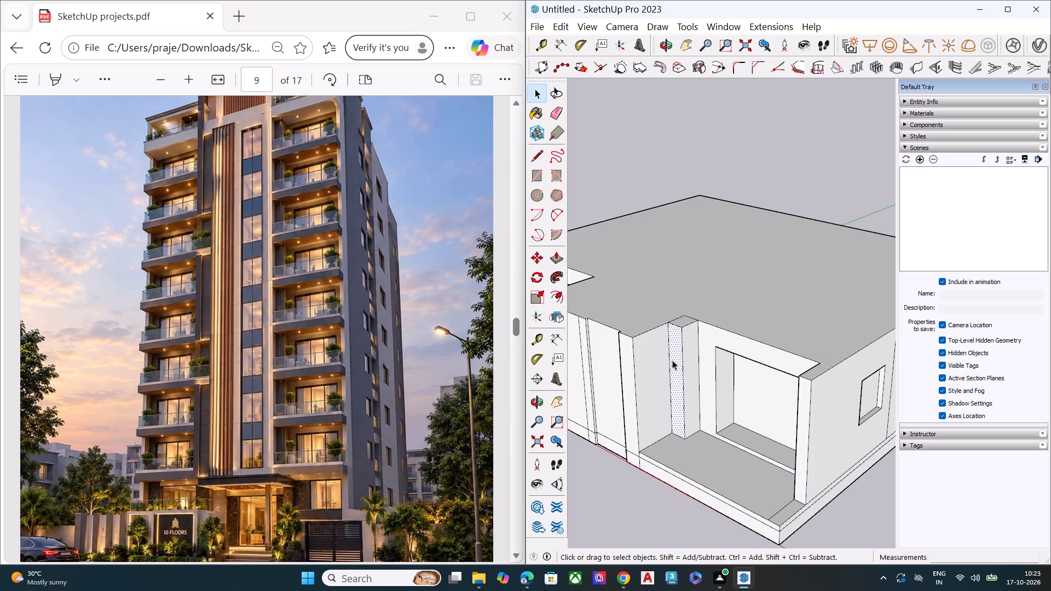
key("p")
left_click(672, 360)
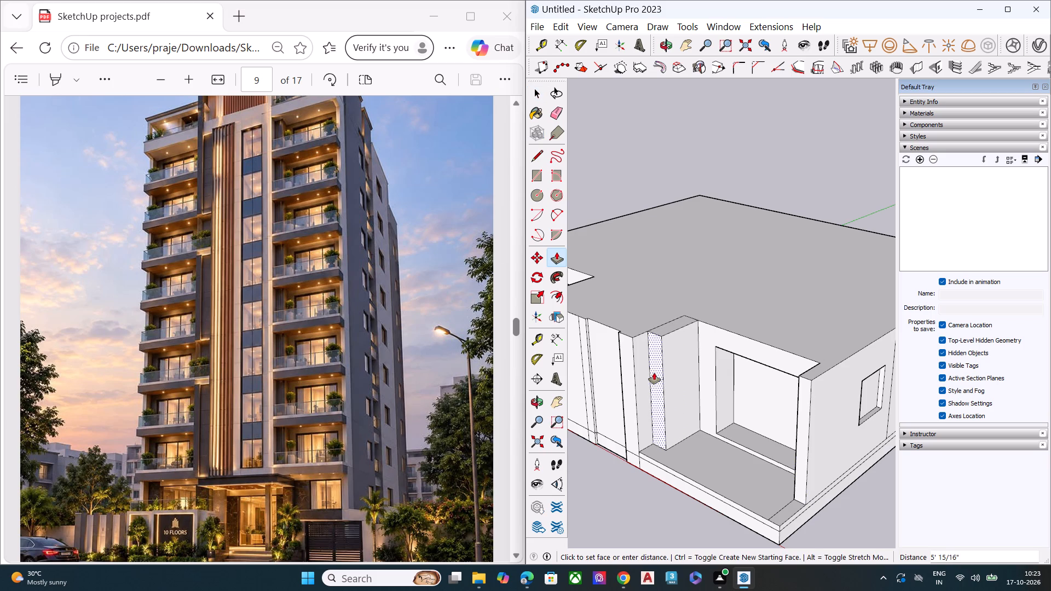
left_click(654, 373)
key("space")
middle_click_drag(689, 340, 646, 354)
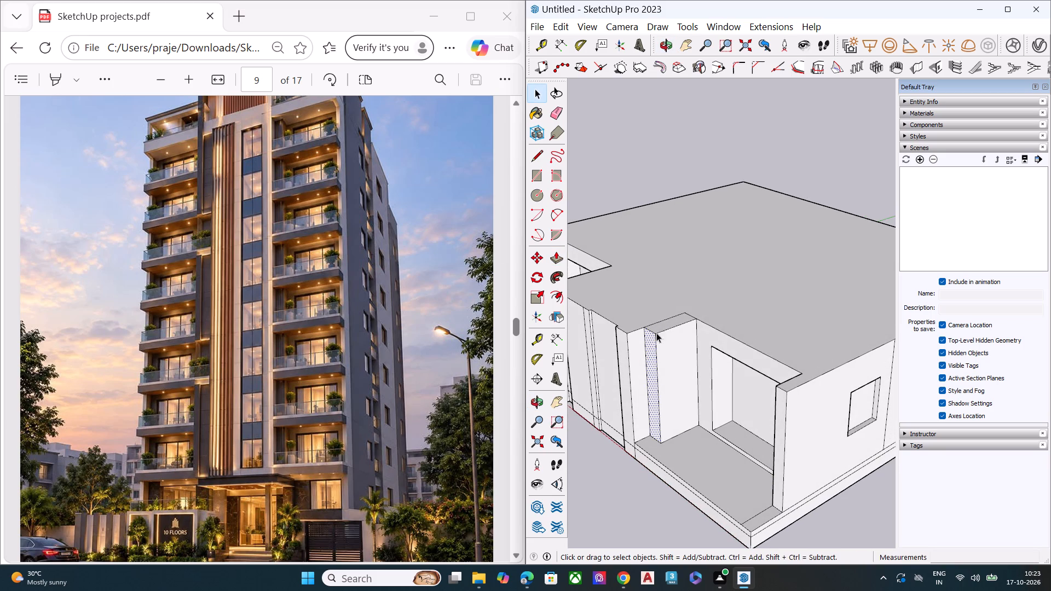
left_click(676, 177)
Thicken the far bay's pier by pulling its bay-facing side face out about 8".
middle_click_drag(667, 361, 742, 315)
left_click(688, 359)
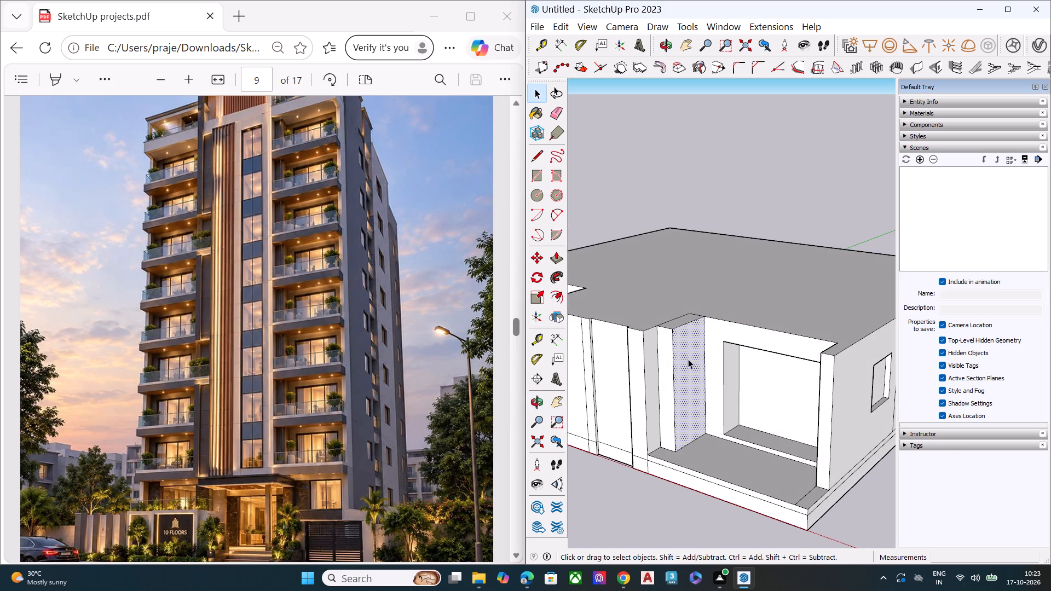
key("p")
left_click(688, 359)
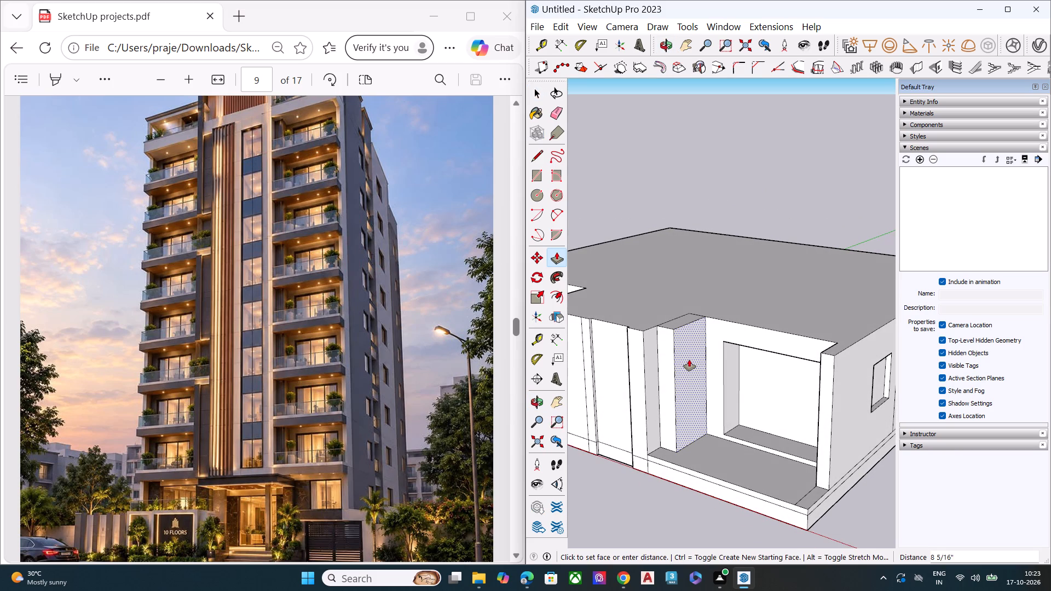
left_click(690, 361)
key("space")
left_click(772, 185)
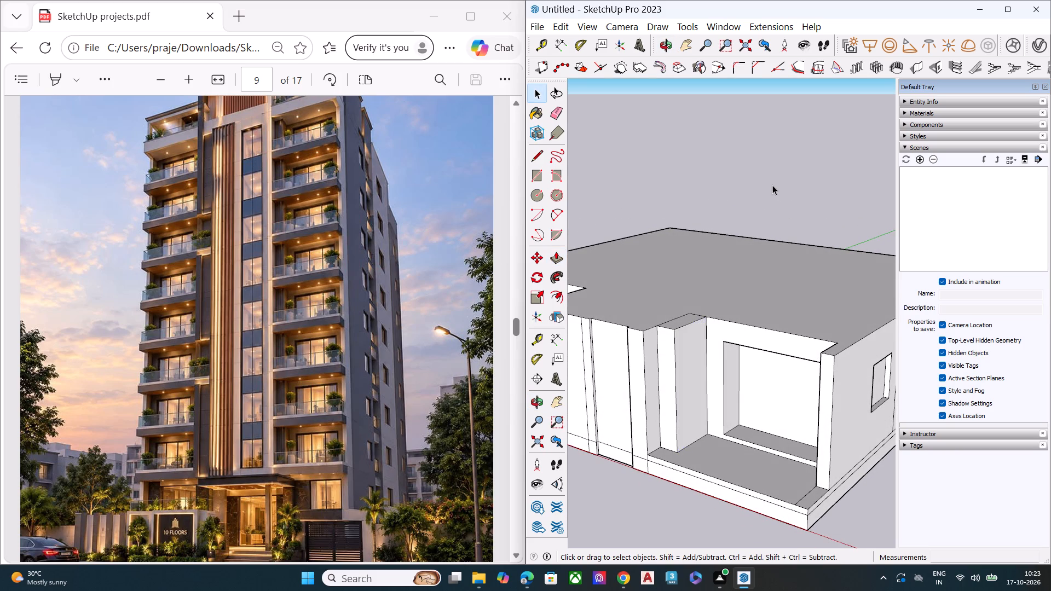
Examine the whole floor block's front bays and end wall from a distance and at a low angle.
scroll(720, 223, "down", 5)
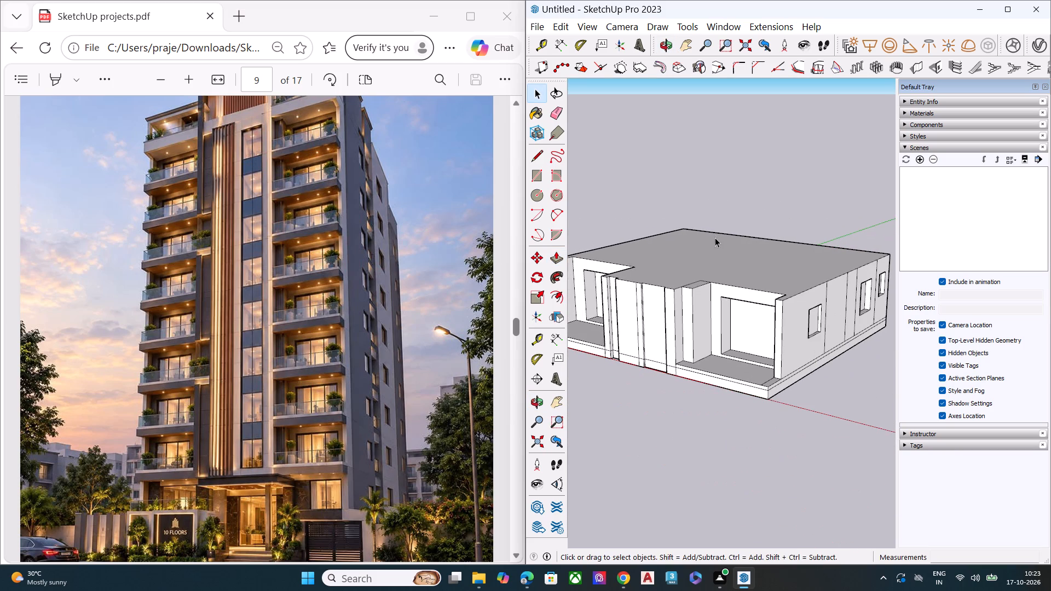
scroll(689, 234, "down", 8)
left_click(720, 380)
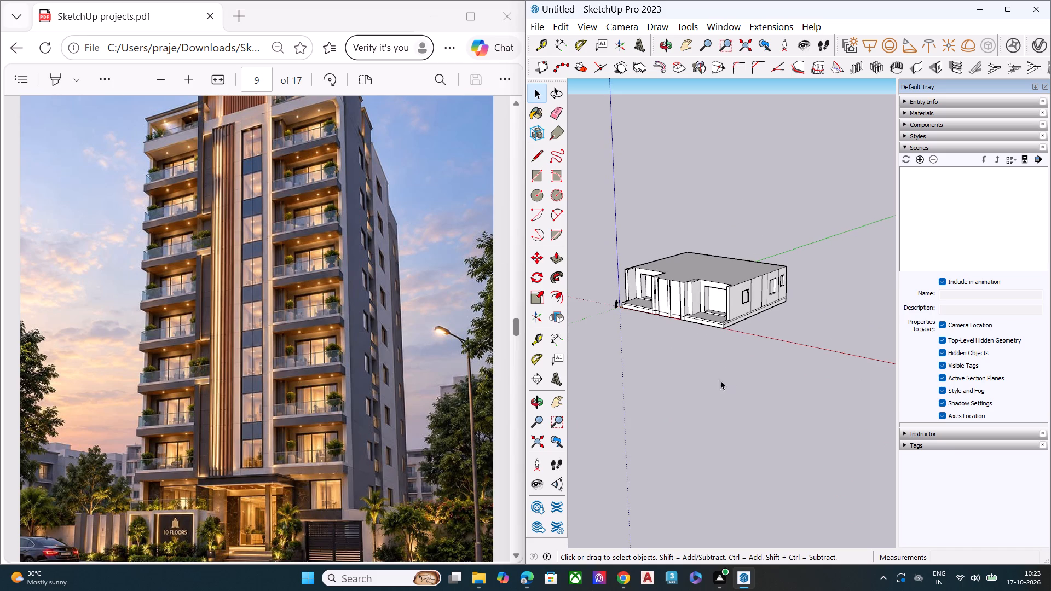
middle_click_drag(707, 304, 696, 251)
scroll(664, 291, "up", 4)
scroll(660, 296, "down", 1)
scroll(660, 297, "up", 3)
scroll(656, 304, "down", 1)
scroll(655, 306, "up", 2)
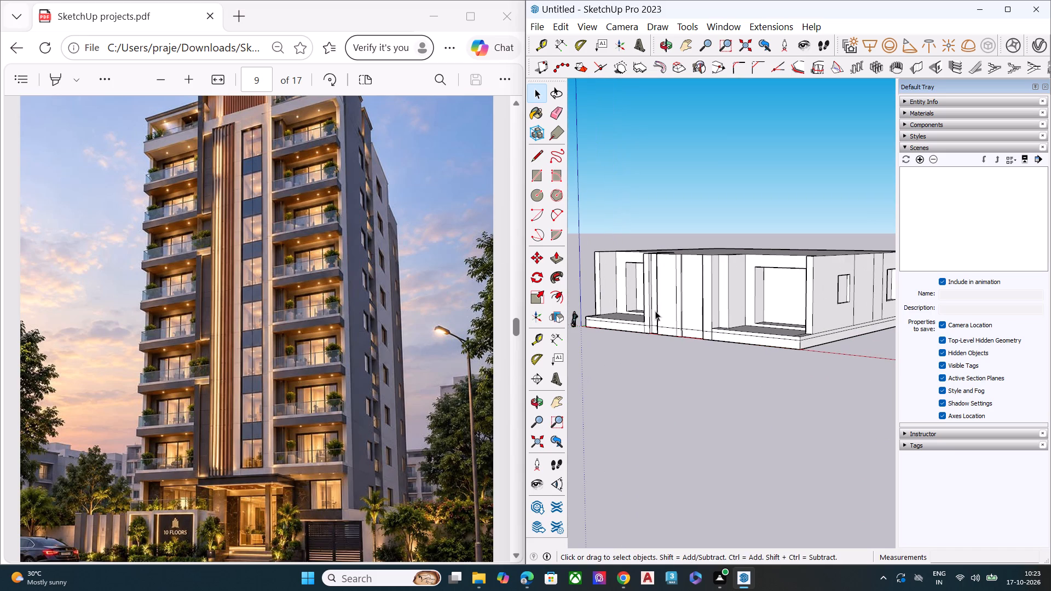
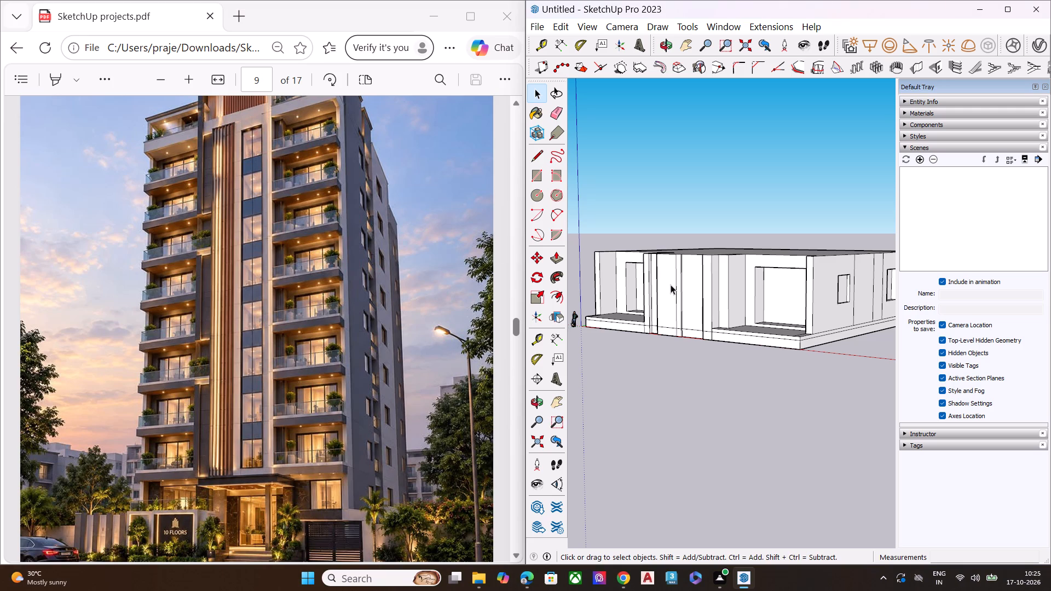
Widen the recess beside the left bay's pier by pushing the central panel's narrow side face back above the base band.
scroll(651, 273, "up", 1)
scroll(651, 273, "down", 1)
scroll(651, 273, "up", 8)
middle_click_drag(670, 266, 673, 347)
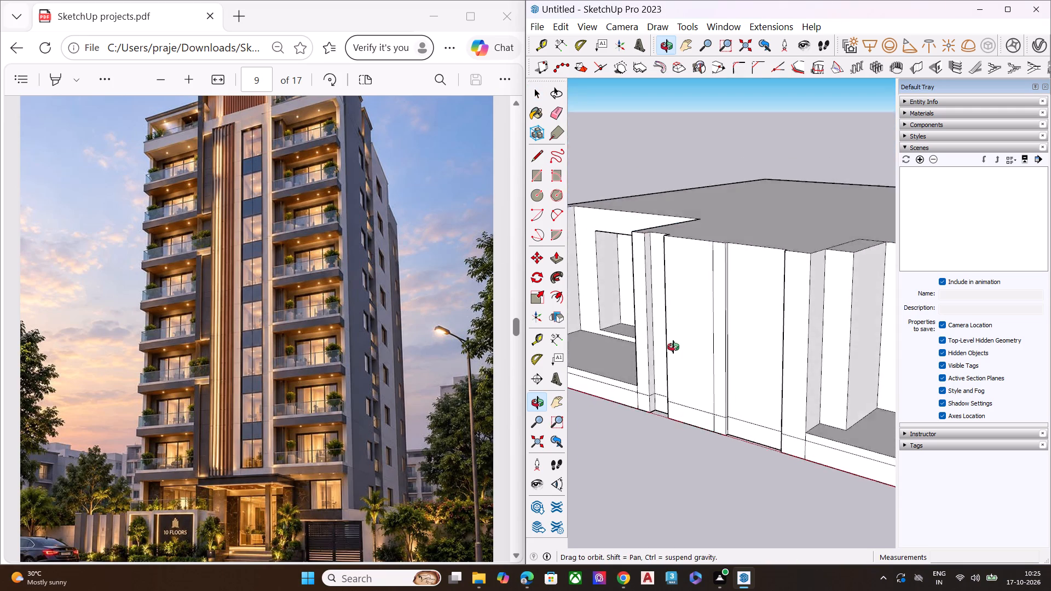
middle_click_drag(673, 347, 698, 474)
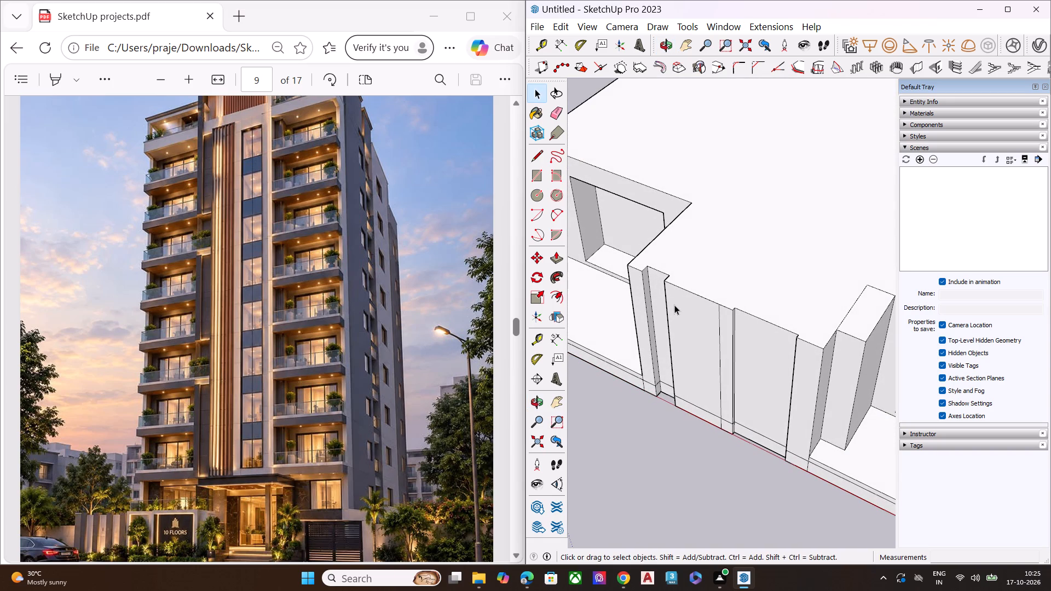
middle_click_drag(669, 308, 1018, 279)
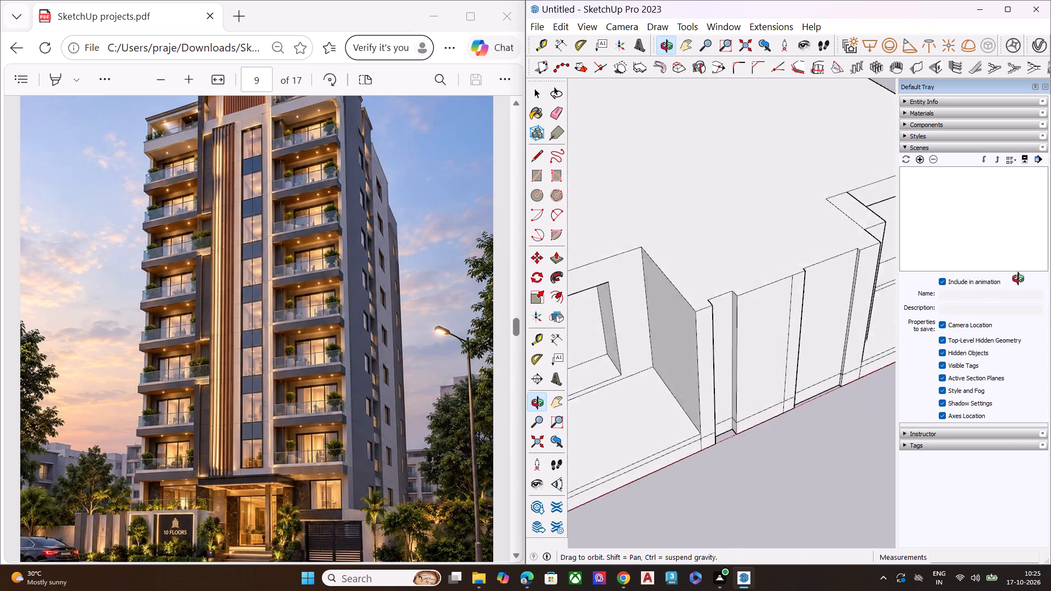
middle_click_drag(1018, 279, 1021, 277)
scroll(734, 312, "up", 2)
scroll(734, 312, "down", 1)
scroll(734, 312, "up", 5)
left_click(745, 302)
key("p")
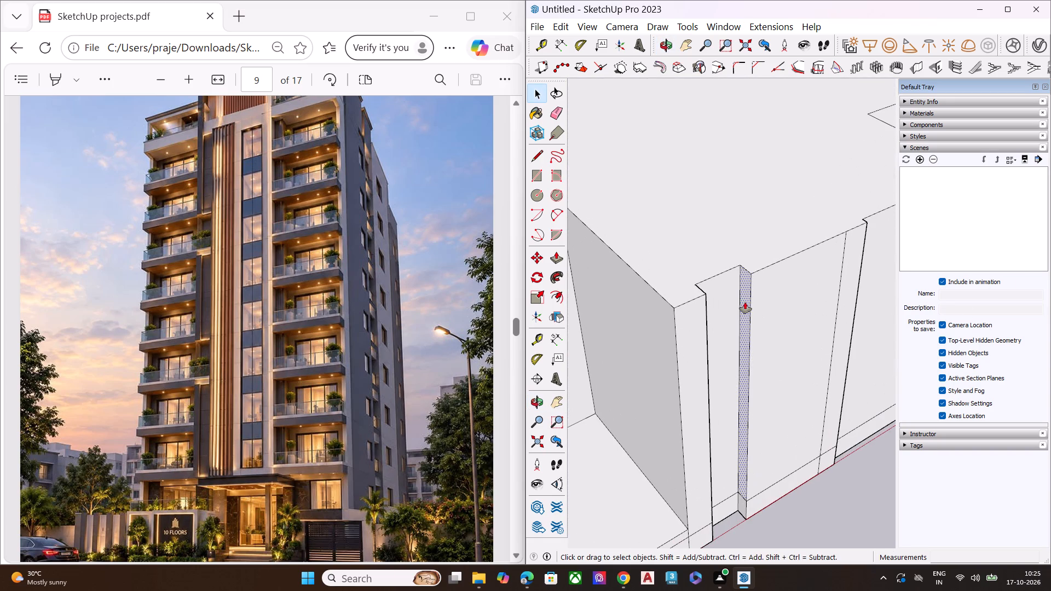
left_click(745, 302)
left_click(758, 294)
key("space")
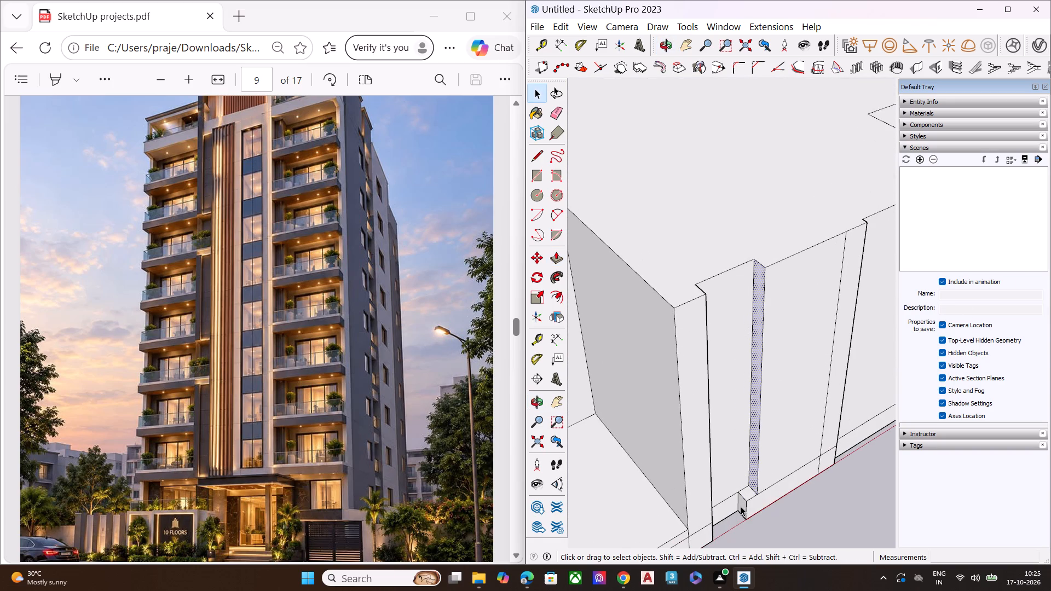
Push the base-band portion of the central panel's narrow side face back in line with the face above it.
middle_click_drag(746, 508, 742, 366)
scroll(720, 477, "up", 6)
left_click(750, 517)
key("p")
left_click(752, 517)
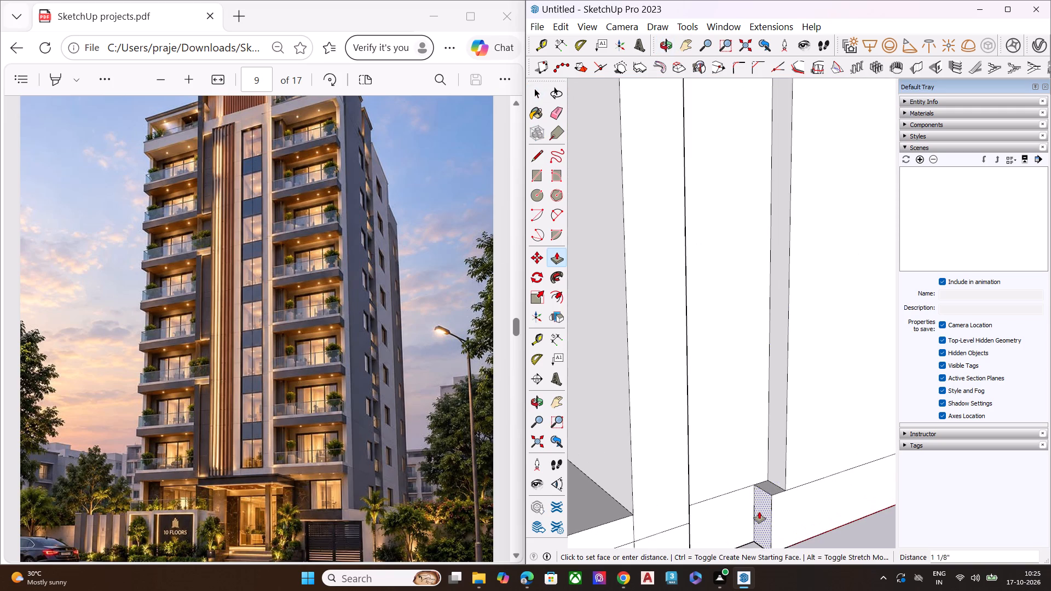
left_click(779, 488)
key("space")
Examine the front's central panels, recess and flanking balcony bays from several angles.
scroll(756, 462, "up", 2)
scroll(756, 462, "down", 7)
middle_click_drag(759, 476, 676, 474)
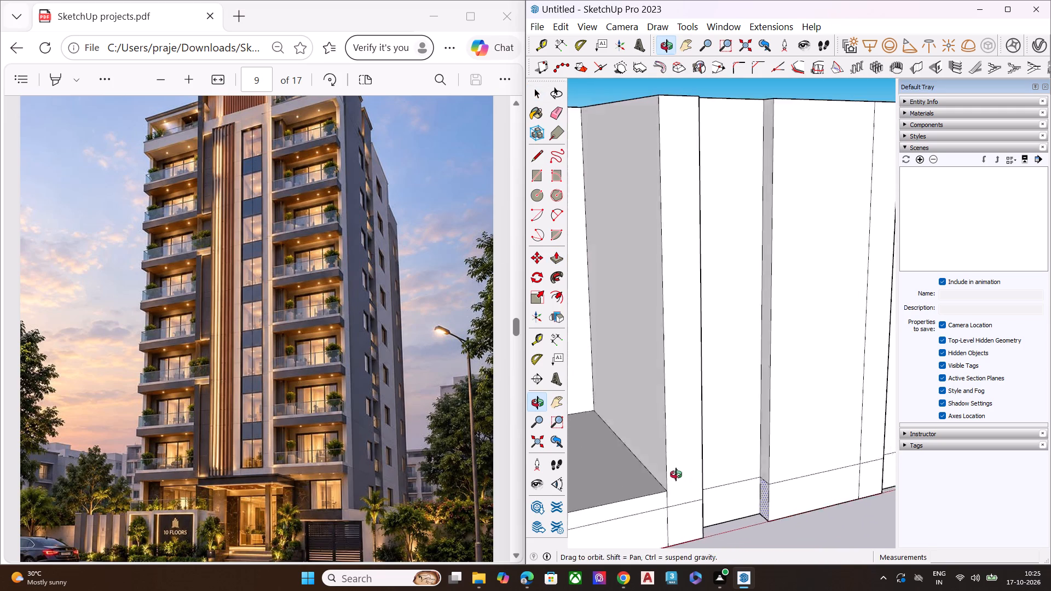
middle_click_drag(676, 474, 656, 472)
scroll(692, 420, "down", 9)
middle_click_drag(761, 439, 667, 424)
scroll(683, 404, "up", 1)
scroll(738, 379, "down", 5)
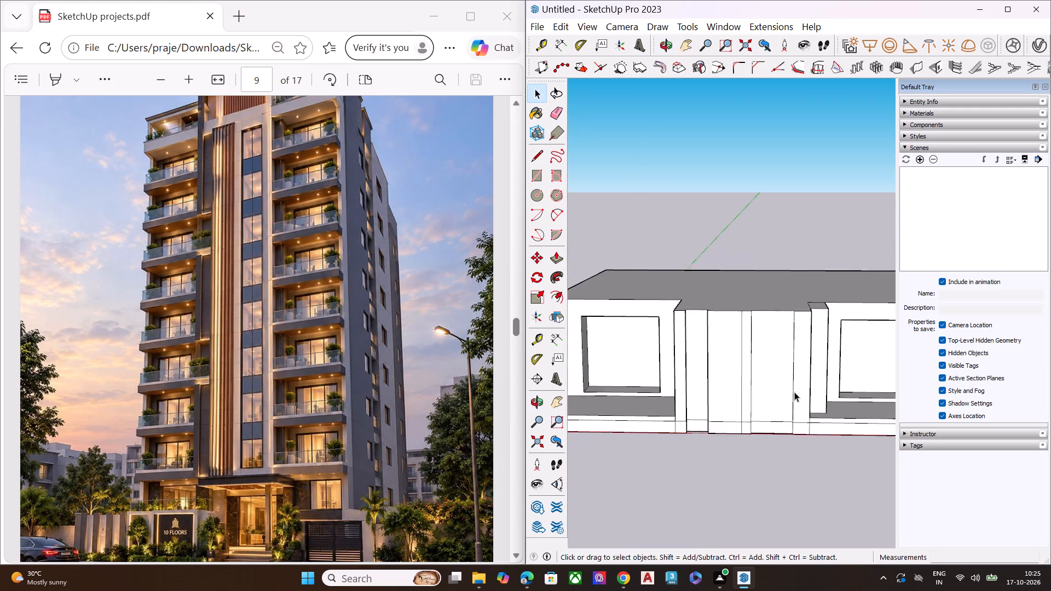
scroll(794, 392, "down", 2)
scroll(755, 395, "up", 1)
scroll(755, 395, "down", 3)
middle_click_drag(780, 427, 678, 427)
scroll(732, 416, "up", 6)
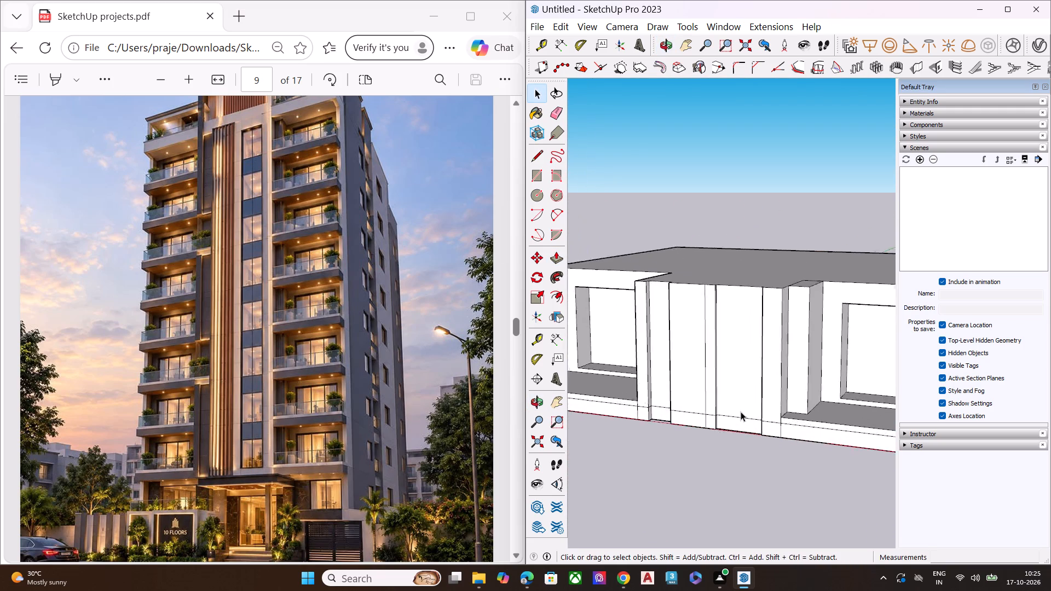
Erase the base-band line across the left bay pier's front face, its recess-facing side and the back of the recess.
scroll(741, 412, "up", 4)
middle_click_drag(700, 412, 758, 376)
scroll(596, 410, "up", 7)
key("e")
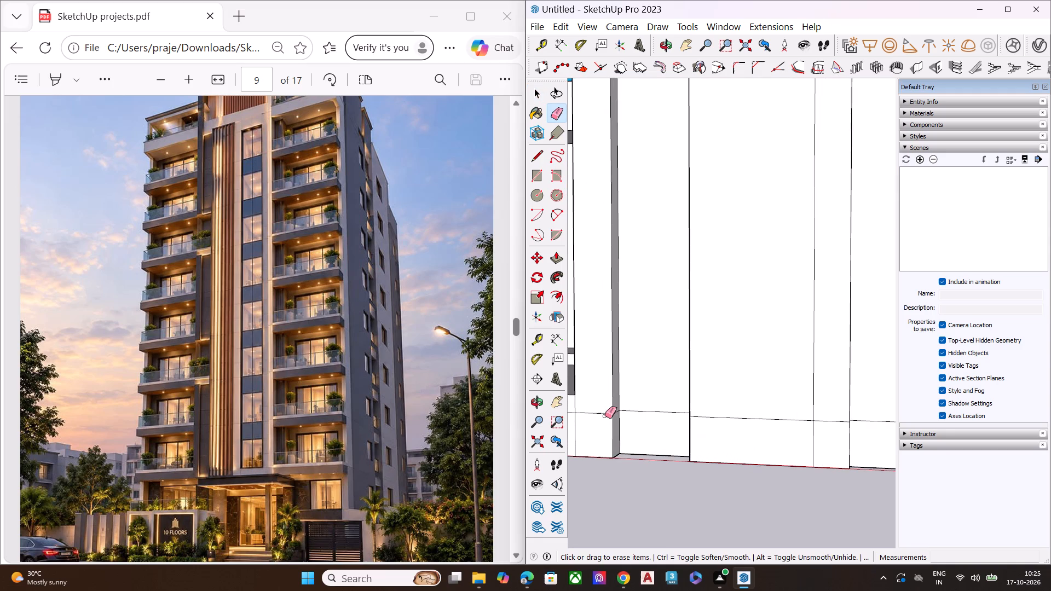
left_click(604, 414)
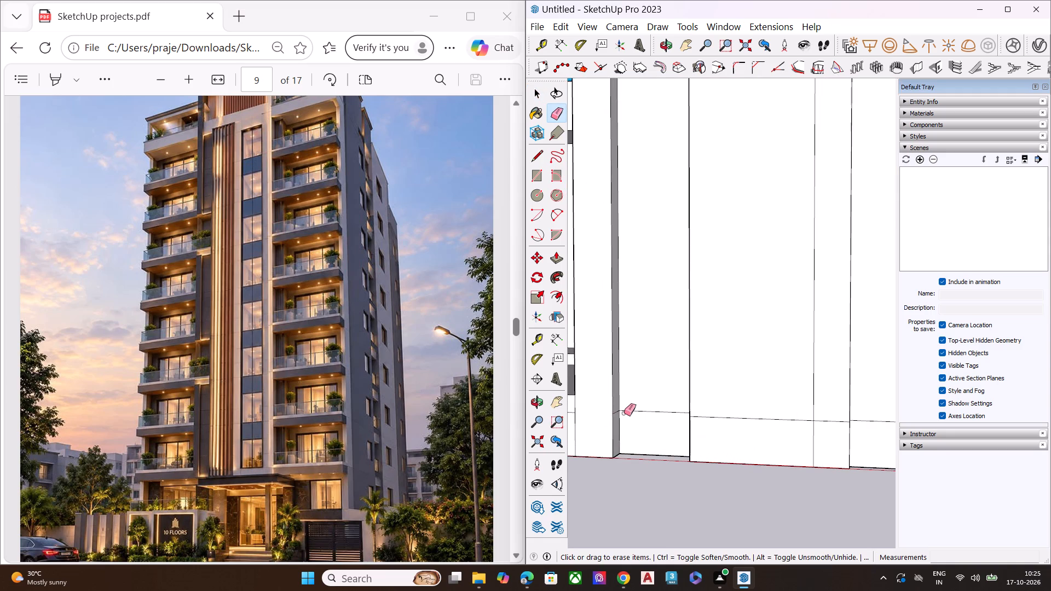
left_click(619, 411)
key("ctrl+z")
middle_click_drag(713, 421, 584, 443)
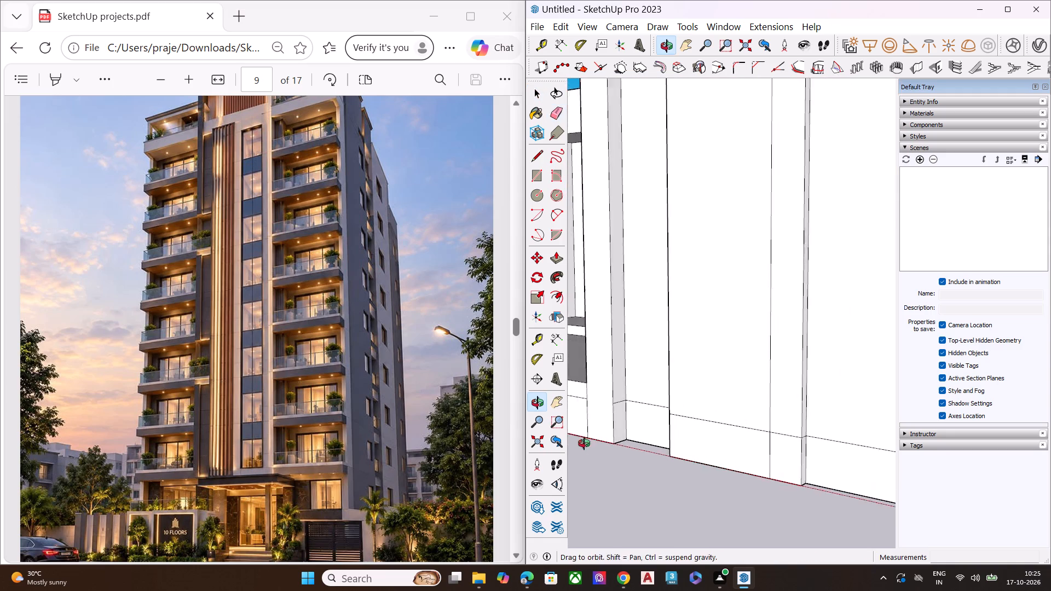
middle_click_drag(584, 443, 584, 443)
scroll(584, 415, "up", 8)
left_click(645, 400)
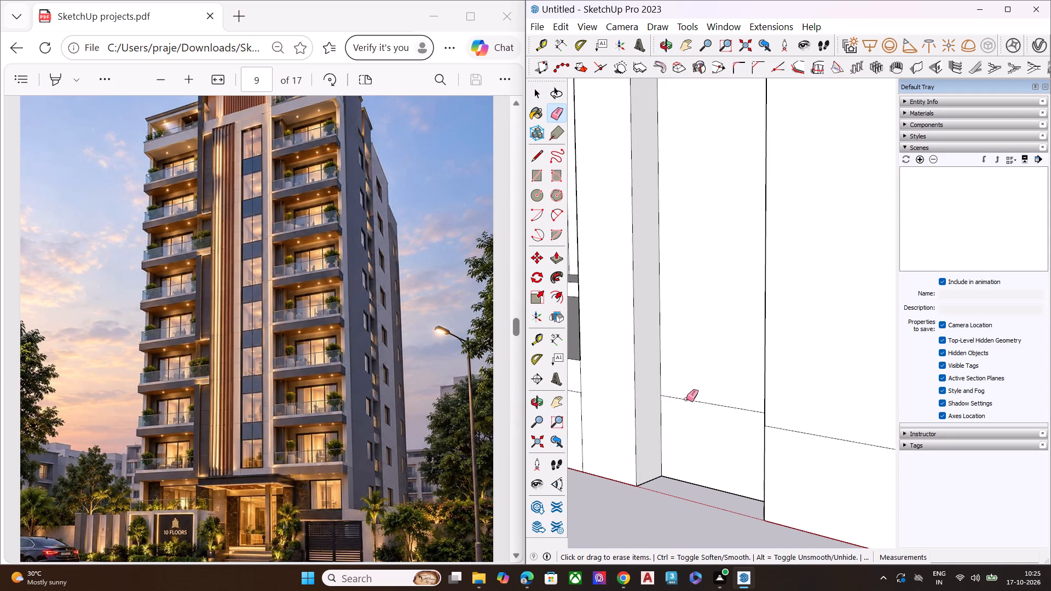
left_click(686, 399)
Erase the base-band line on the central panel's recess-facing side and its adjoining front face.
scroll(600, 404, "down", 5)
middle_click_drag(625, 420, 967, 423)
scroll(804, 401, "up", 7)
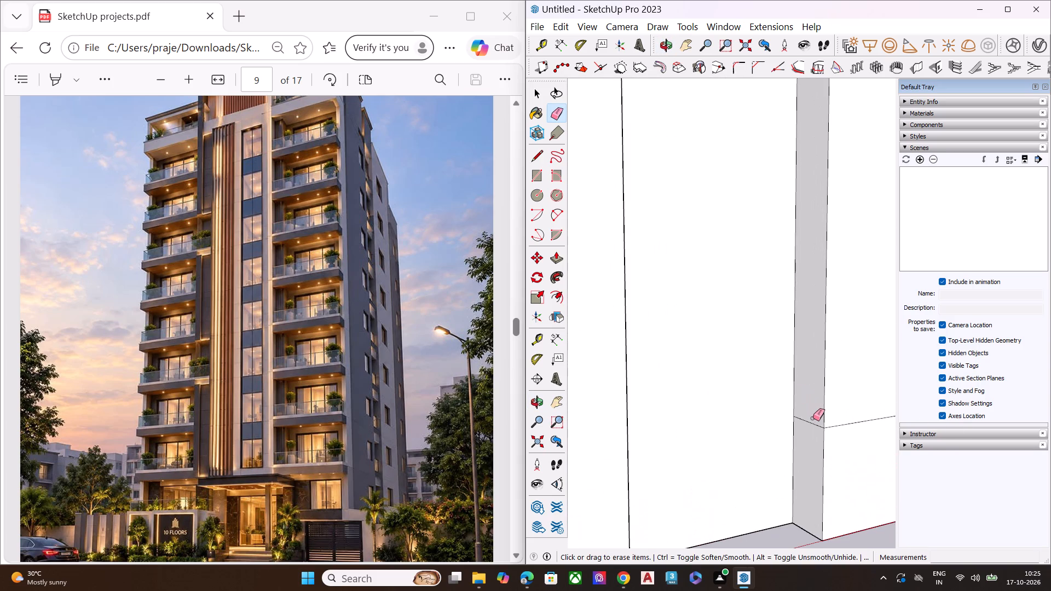
left_click(813, 422)
scroll(704, 415, "down", 3)
scroll(688, 418, "up", 1)
scroll(687, 418, "down", 2)
left_click(824, 418)
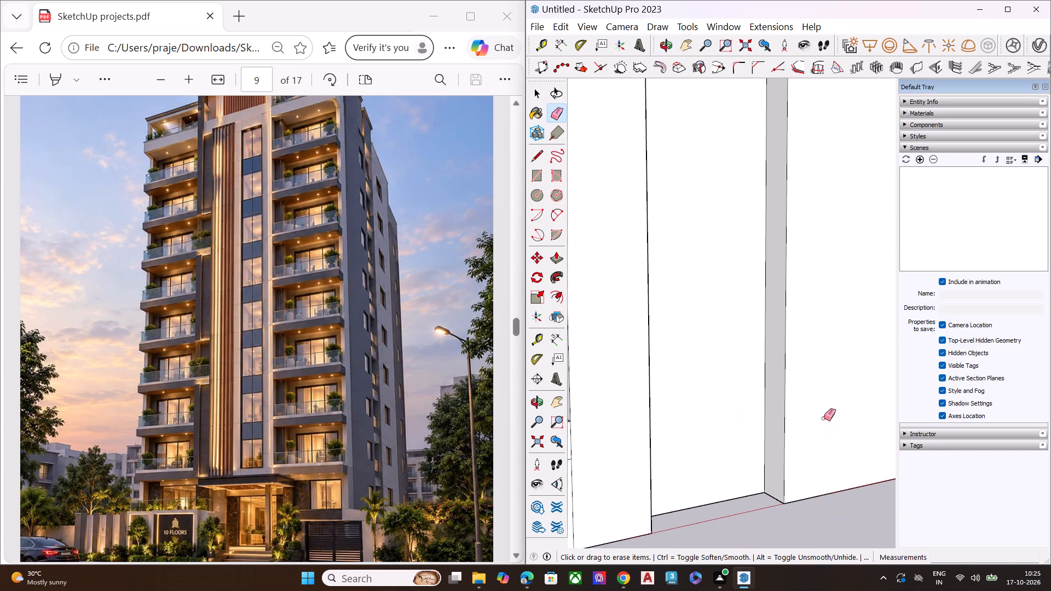
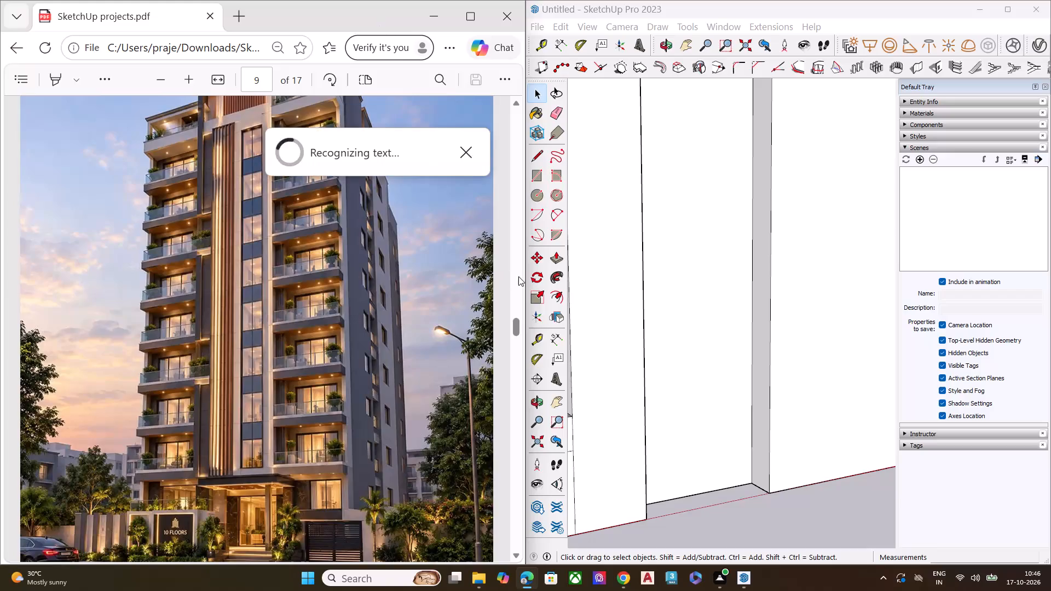
Examine the floor block's front, right balcony and right side wall base from several angles.
scroll(571, 294, "down", 6)
scroll(789, 276, "down", 3)
scroll(789, 276, "up", 1)
scroll(789, 276, "down", 1)
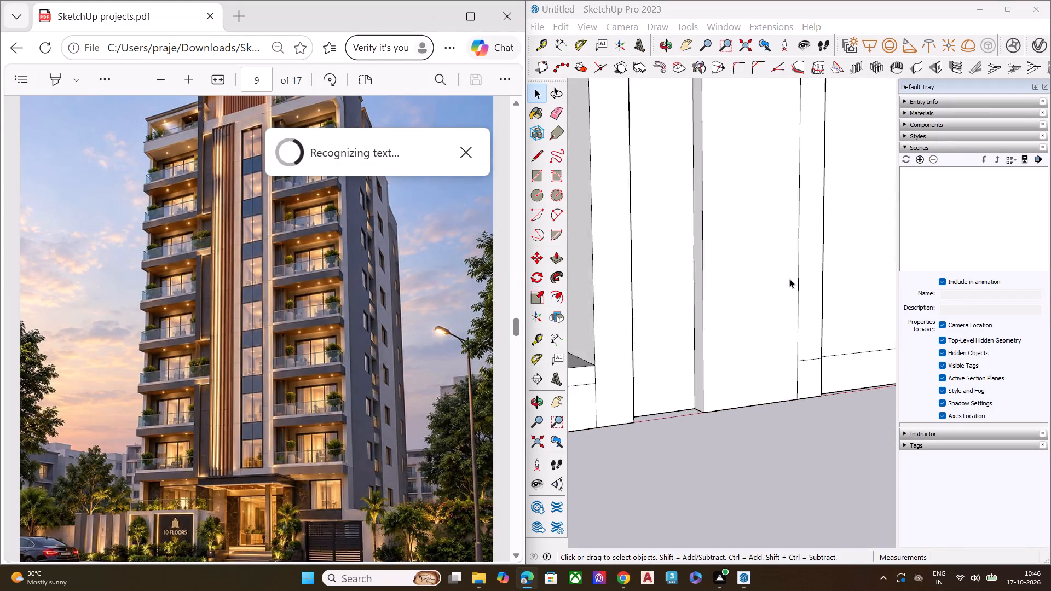
scroll(789, 279, "down", 5)
middle_click_drag(778, 366, 732, 390)
scroll(723, 263, "down", 7)
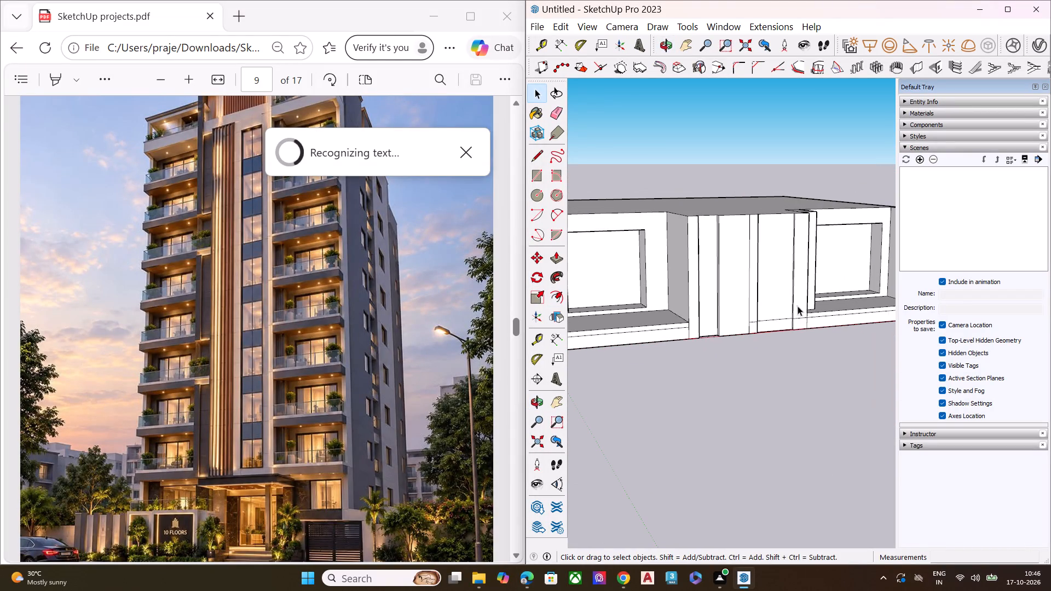
scroll(794, 288, "down", 6)
middle_click_drag(819, 316, 505, 345)
middle_click_drag(720, 339, 649, 291)
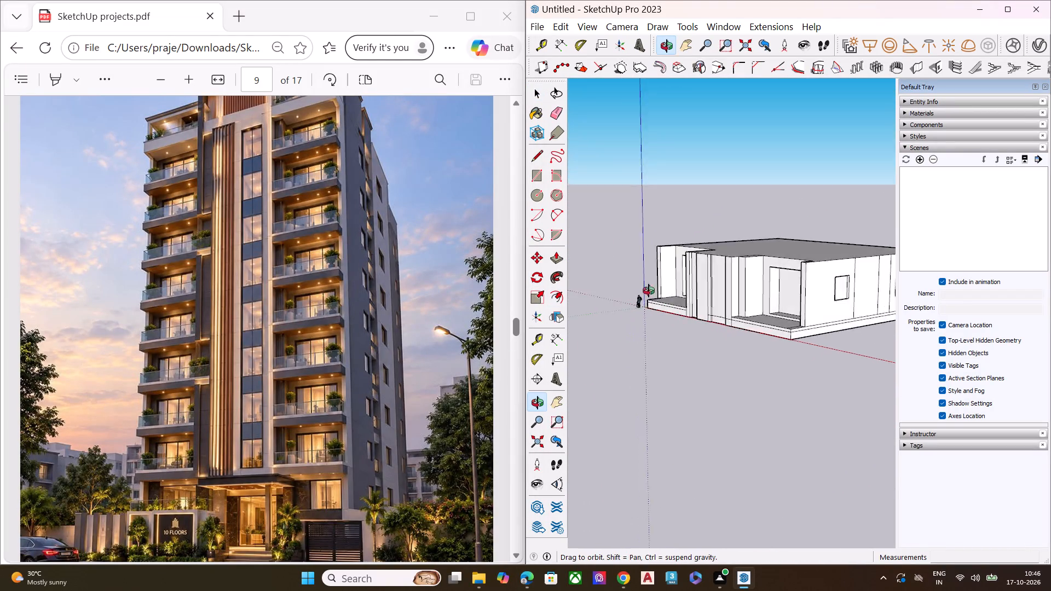
middle_click_drag(649, 291, 633, 252)
middle_click_drag(791, 309, 796, 339)
scroll(767, 309, "up", 10)
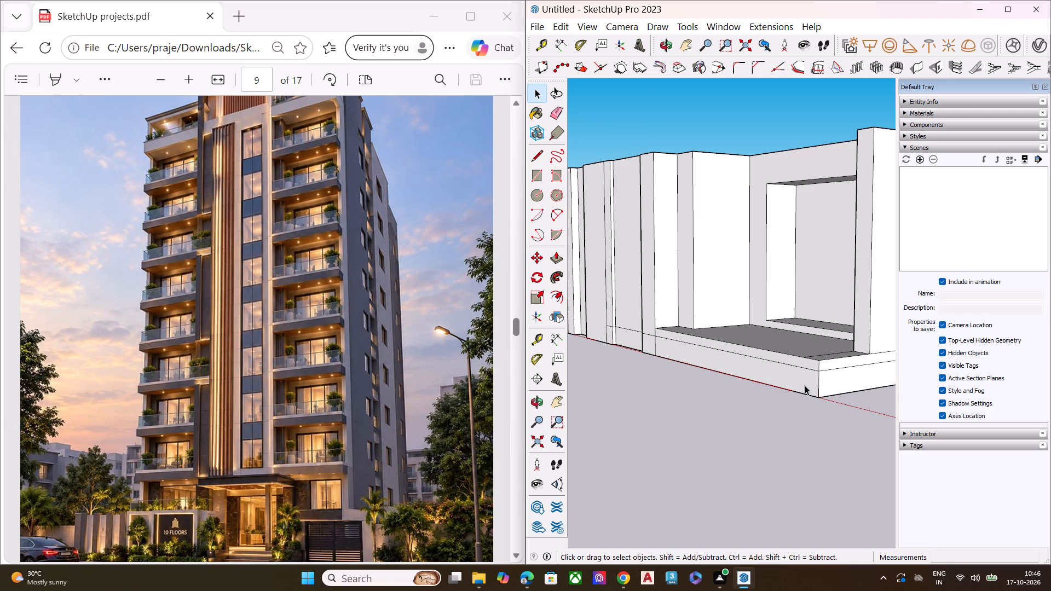
scroll(805, 384, "down", 1)
scroll(805, 385, "up", 2)
middle_click_drag(805, 385, 801, 395)
middle_click_drag(796, 396, 670, 413)
middle_click_drag(782, 404, 774, 385)
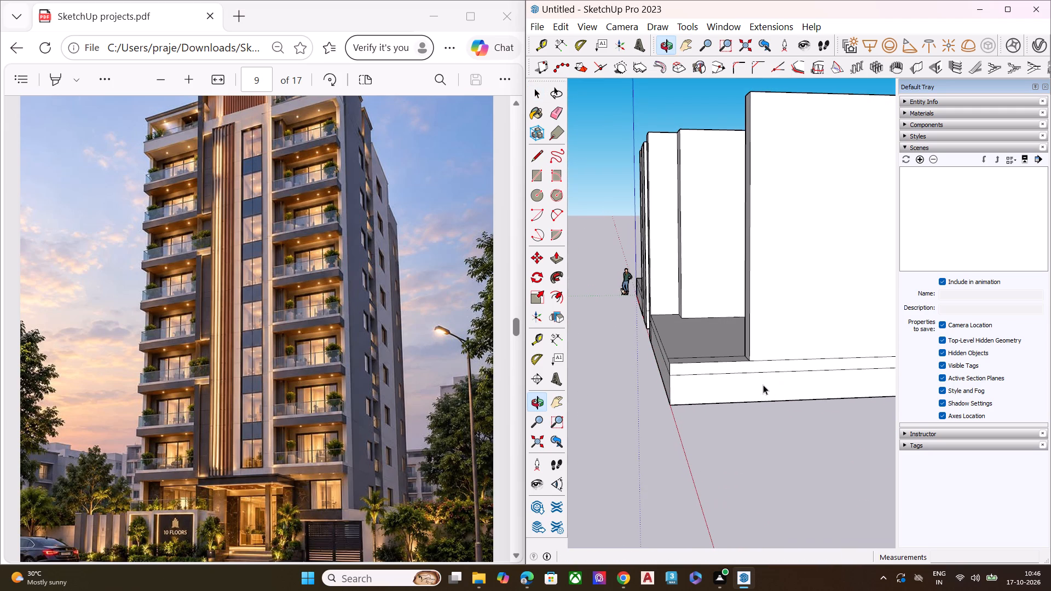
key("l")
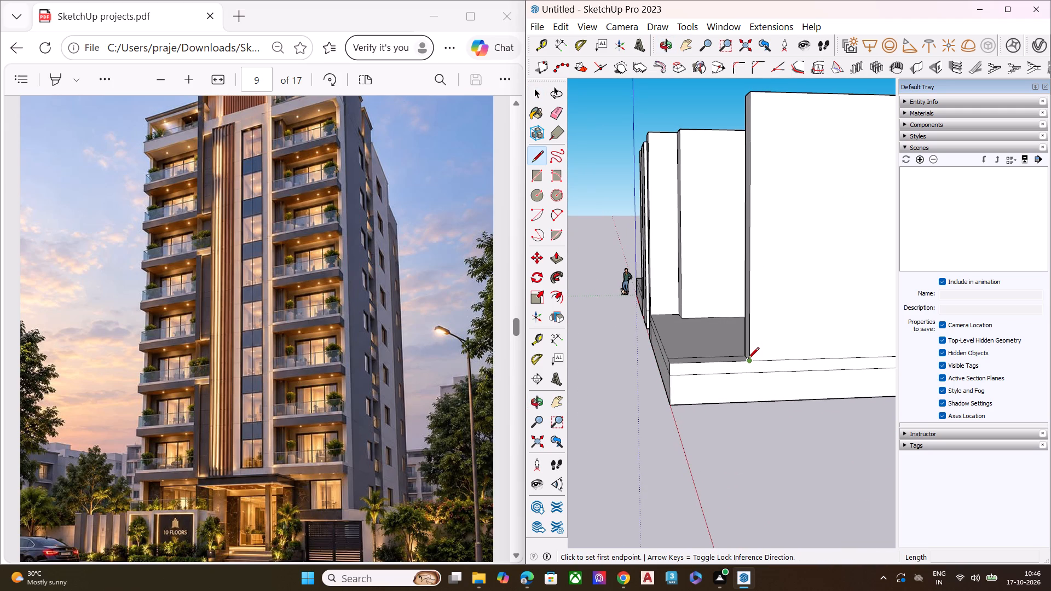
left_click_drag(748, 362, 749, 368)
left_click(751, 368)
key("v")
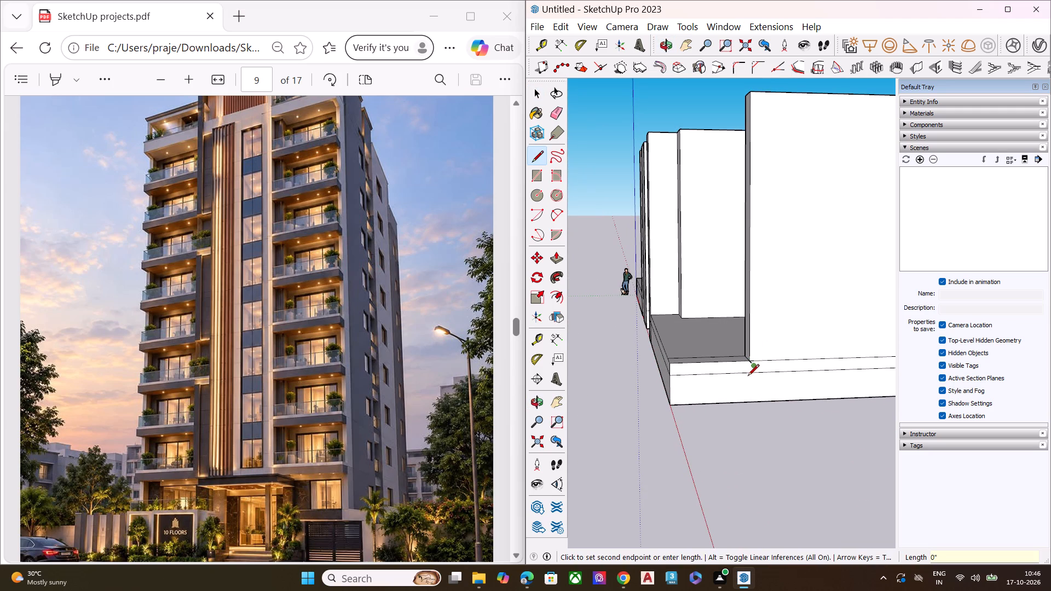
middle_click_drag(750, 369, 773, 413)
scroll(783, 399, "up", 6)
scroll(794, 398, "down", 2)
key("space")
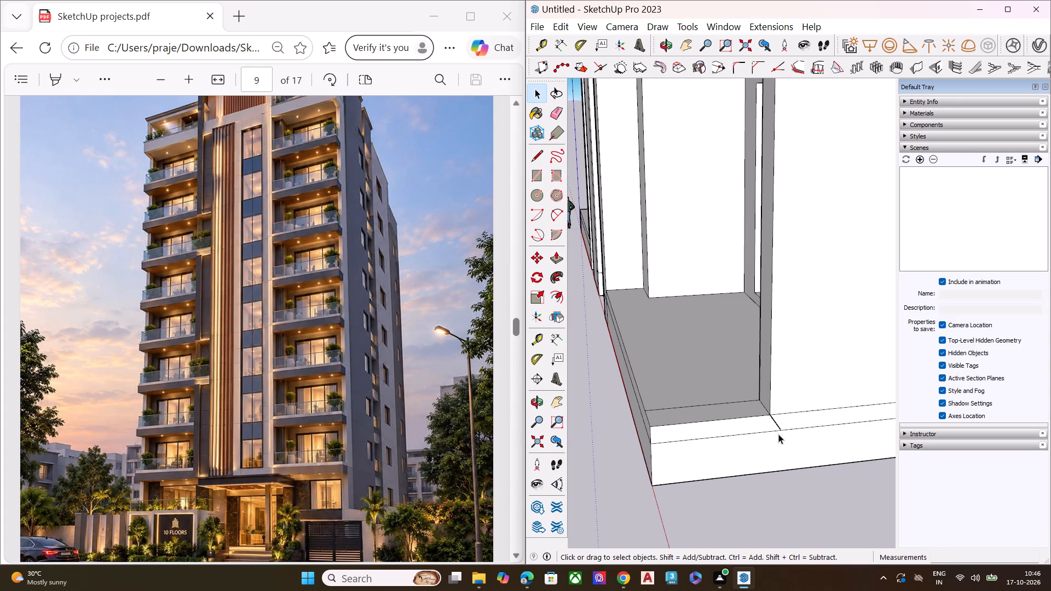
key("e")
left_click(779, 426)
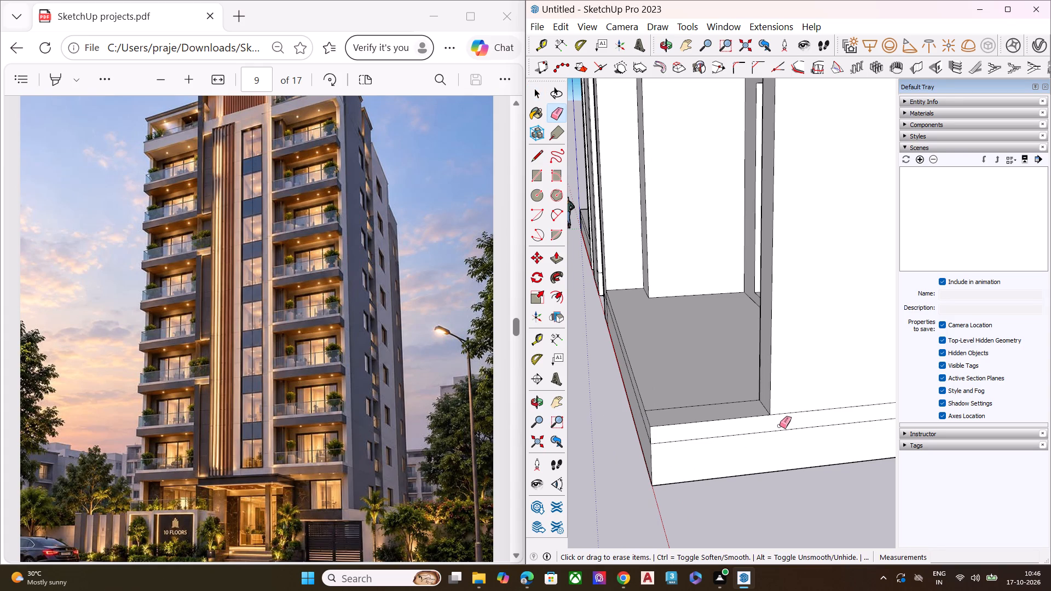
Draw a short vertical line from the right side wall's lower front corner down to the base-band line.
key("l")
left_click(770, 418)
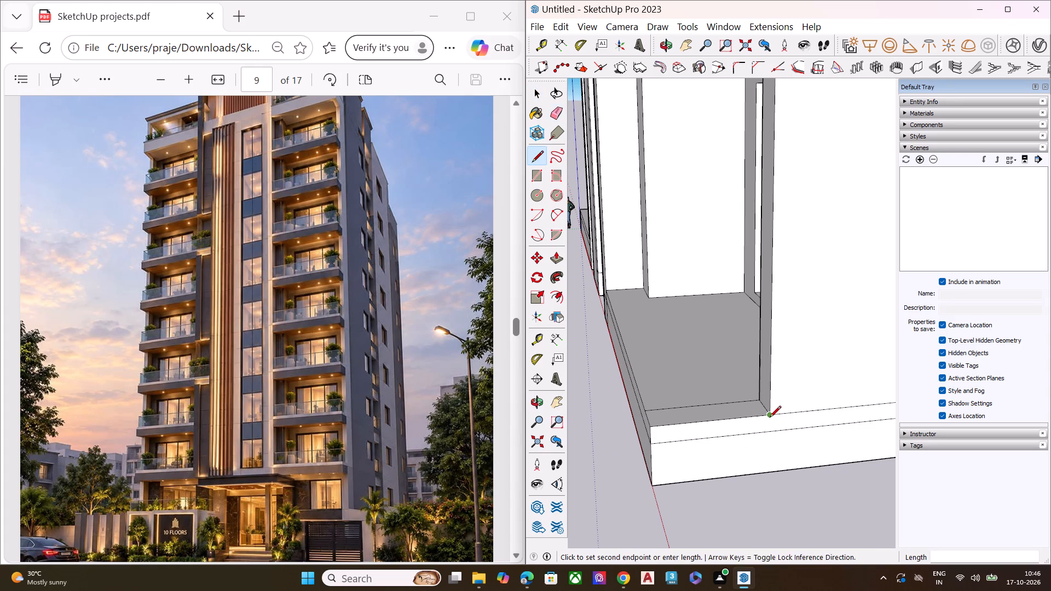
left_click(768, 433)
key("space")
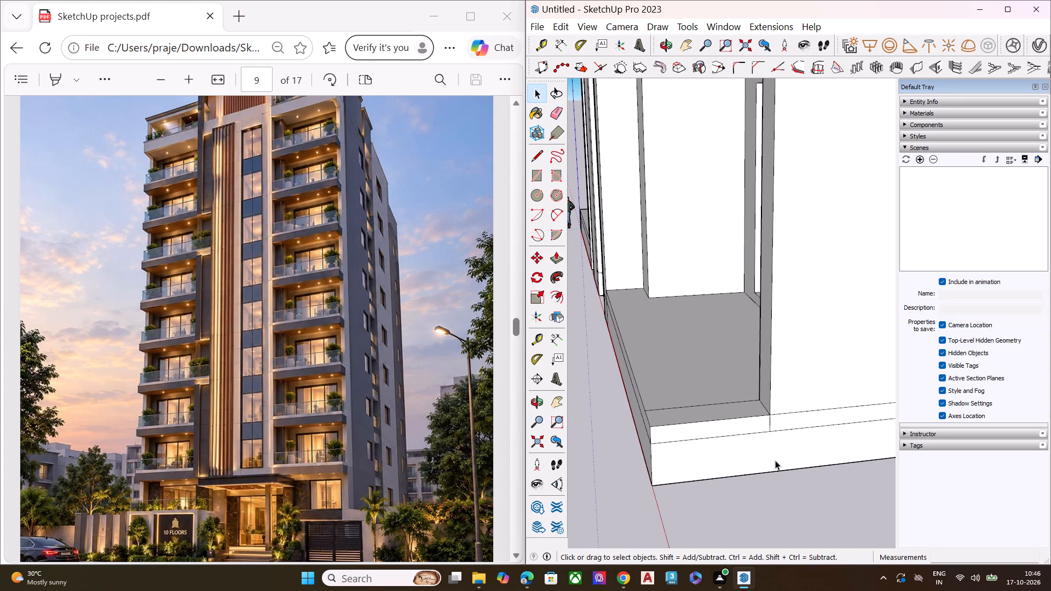
Erase the stray line across the right balcony's floor near its outer end.
scroll(770, 425, "down", 7)
middle_click_drag(709, 436, 913, 423)
scroll(844, 395, "up", 1)
middle_click_drag(829, 395, 588, 450)
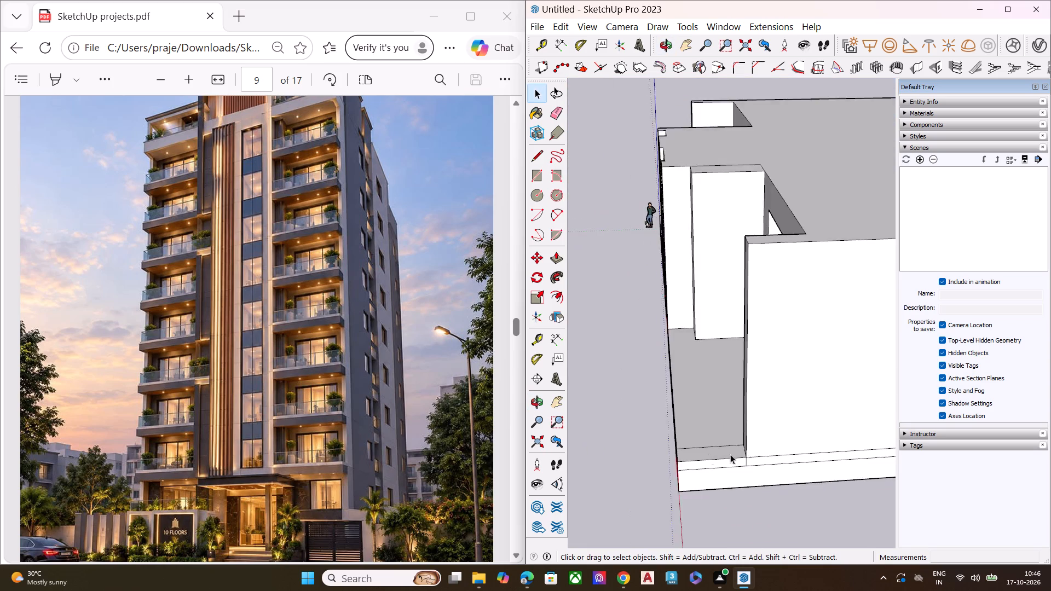
scroll(731, 453, "up", 2)
scroll(714, 443, "down", 1)
scroll(714, 443, "up", 2)
scroll(714, 443, "down", 1)
scroll(714, 443, "up", 2)
key("e")
left_click(708, 445)
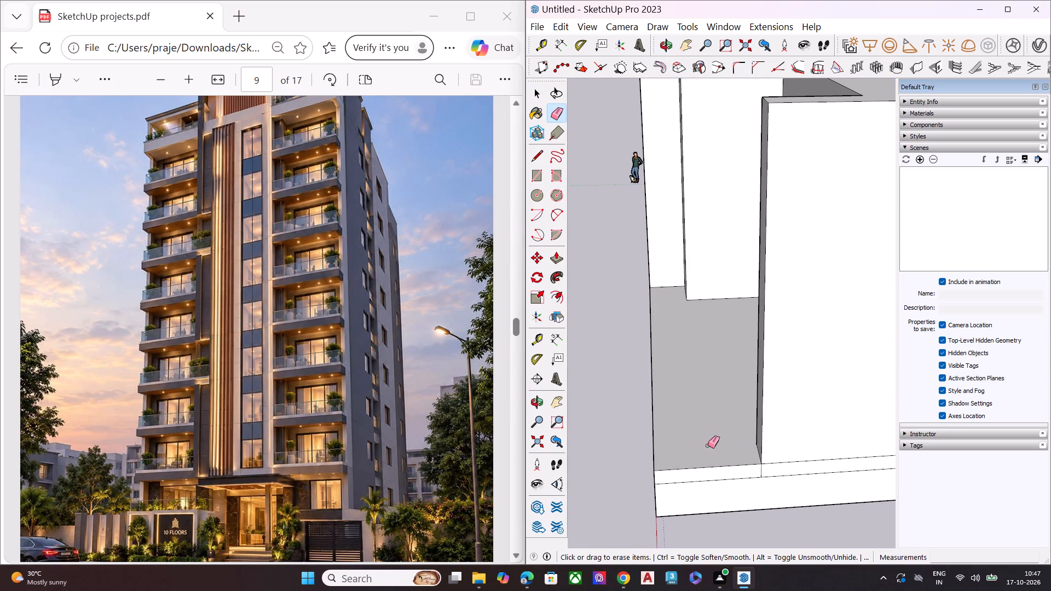
key("space")
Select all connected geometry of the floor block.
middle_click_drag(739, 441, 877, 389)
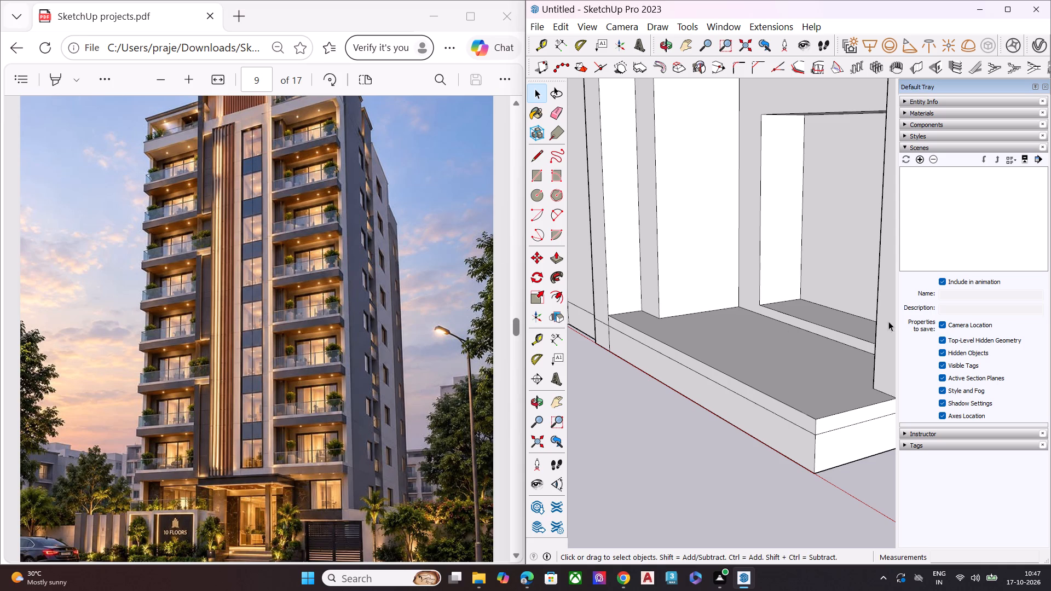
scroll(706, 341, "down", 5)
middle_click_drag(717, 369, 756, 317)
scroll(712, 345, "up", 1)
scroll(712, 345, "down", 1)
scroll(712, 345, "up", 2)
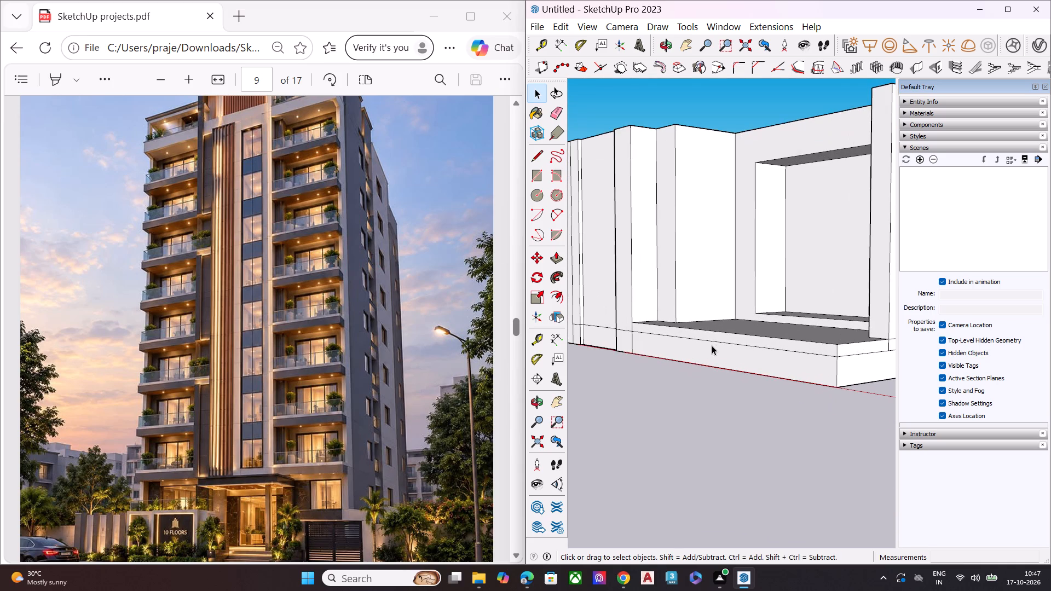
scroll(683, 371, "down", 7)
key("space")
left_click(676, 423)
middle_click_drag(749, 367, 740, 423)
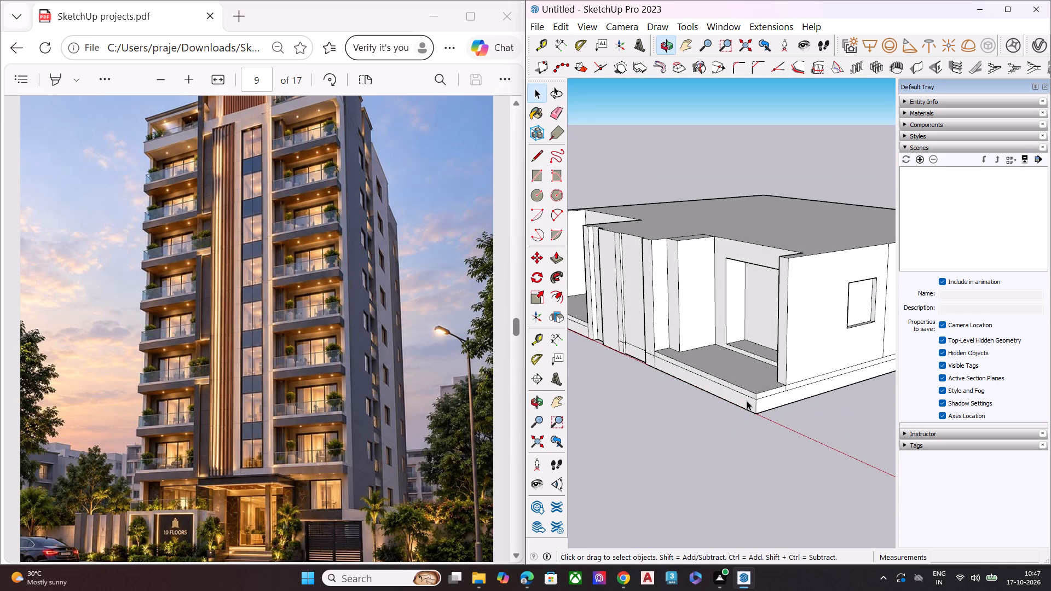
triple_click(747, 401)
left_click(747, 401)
Examine the selected floor block's balconies, central panels and base from several angles, then clear the selection.
scroll(719, 315, "down", 4)
scroll(724, 322, "up", 1)
scroll(728, 327, "down", 2)
middle_click_drag(738, 354, 737, 314)
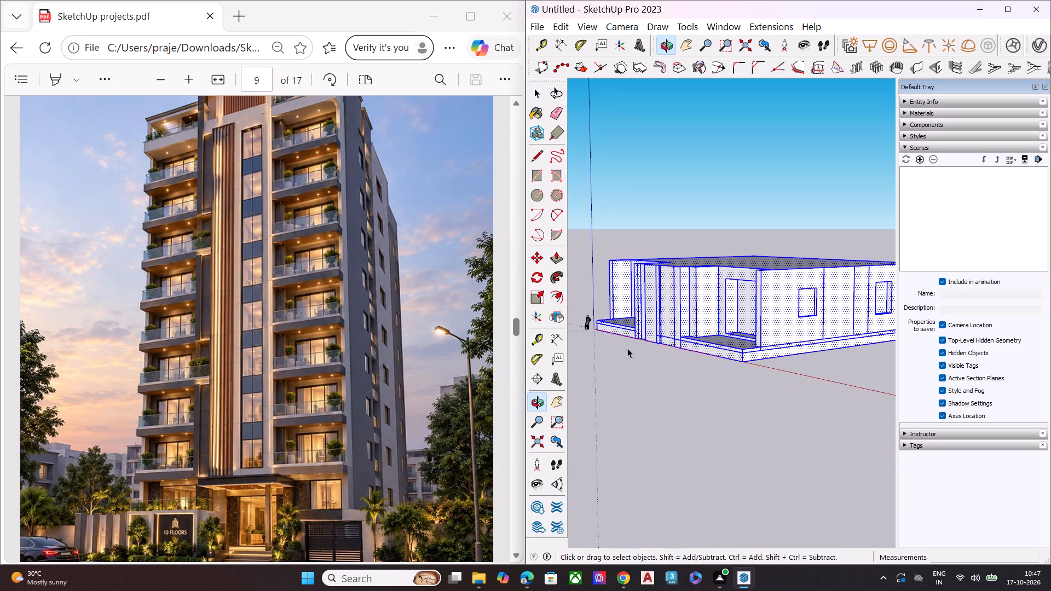
middle_click_drag(618, 348, 984, 356)
scroll(704, 315, "down", 5)
scroll(643, 335, "up", 1)
middle_click_drag(643, 335, 756, 384)
scroll(708, 386, "up", 5)
scroll(669, 373, "down", 1)
scroll(669, 373, "up", 3)
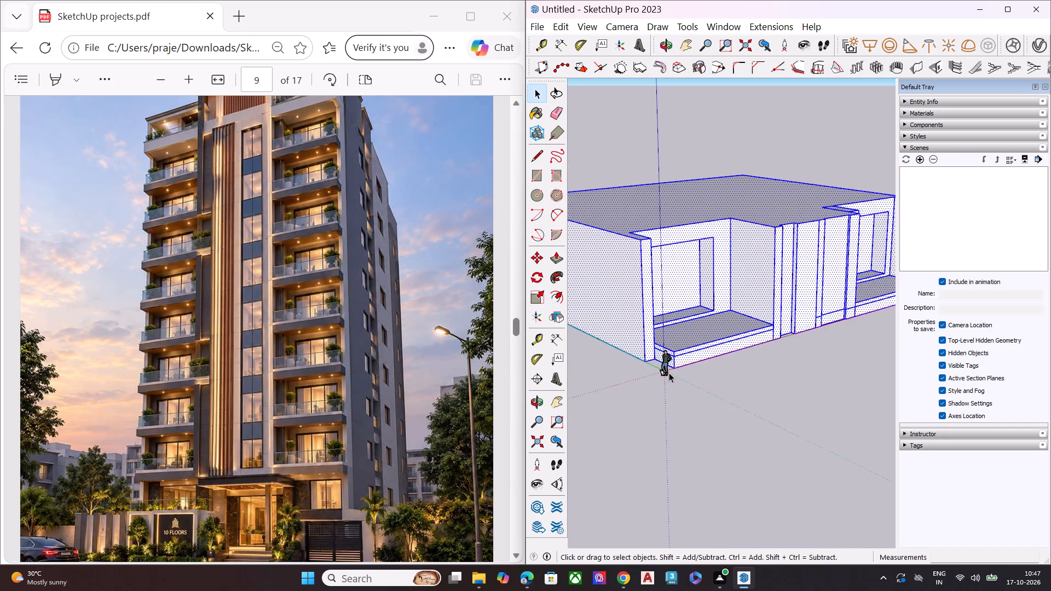
scroll(649, 361, "up", 7)
scroll(649, 361, "down", 1)
scroll(649, 361, "up", 3)
middle_click_drag(700, 381, 641, 374)
scroll(641, 374, "up", 7)
scroll(656, 361, "down", 1)
scroll(656, 361, "up", 1)
scroll(656, 361, "down", 1)
scroll(656, 361, "up", 1)
middle_click_drag(692, 367, 633, 373)
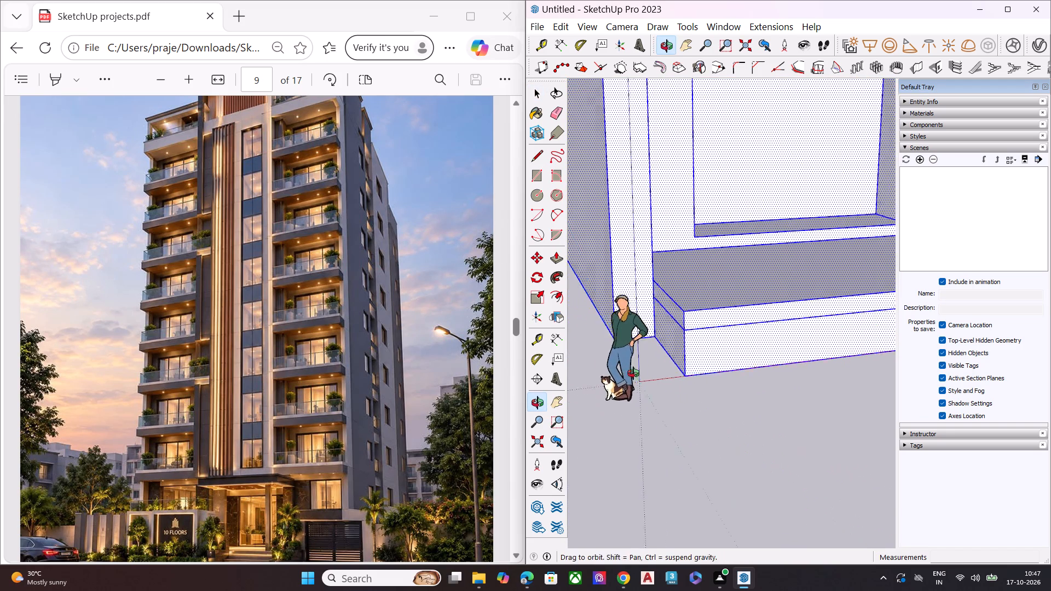
middle_click_drag(633, 373, 620, 376)
scroll(625, 376, "up", 2)
scroll(669, 367, "down", 2)
scroll(669, 367, "up", 4)
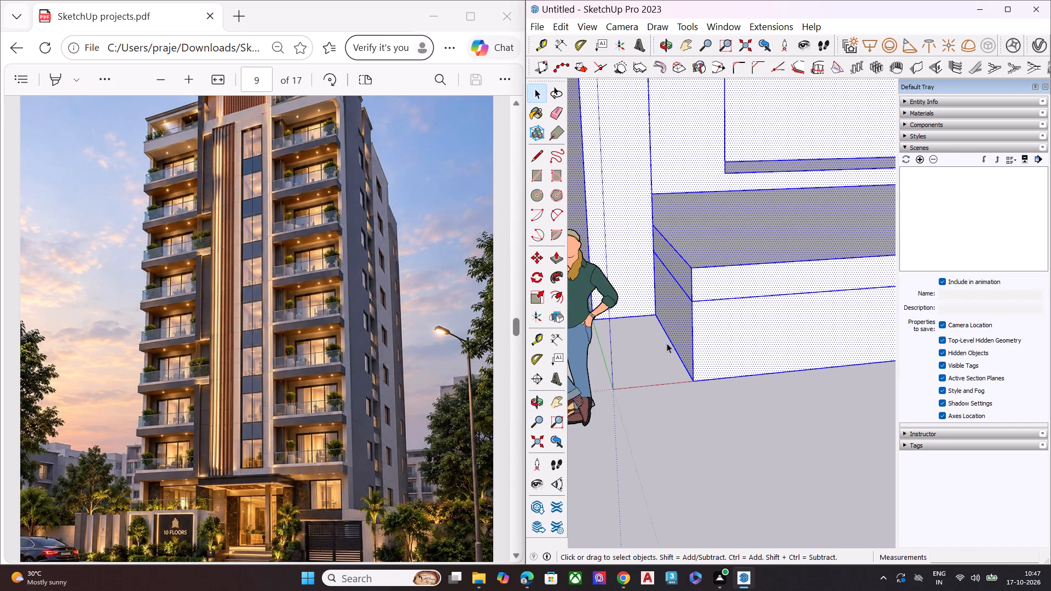
scroll(682, 339, "down", 12)
scroll(652, 327, "up", 1)
scroll(652, 327, "down", 8)
scroll(661, 332, "up", 2)
scroll(661, 332, "down", 5)
middle_click_drag(759, 329, 557, 332)
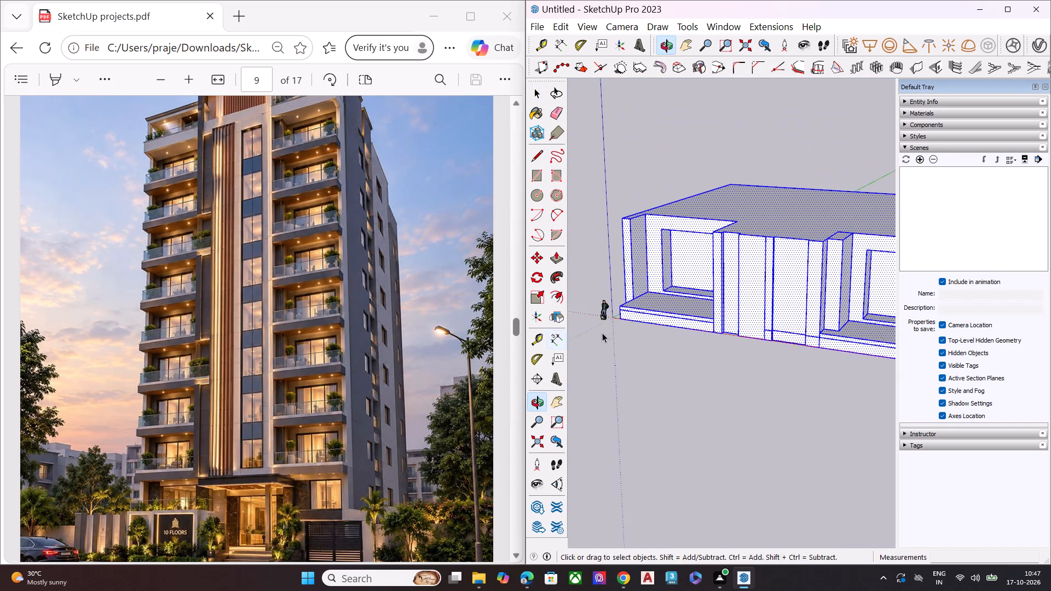
middle_click_drag(804, 338, 624, 335)
middle_click_drag(772, 358, 695, 340)
scroll(697, 314, "down", 5)
middle_click_drag(758, 373, 769, 347)
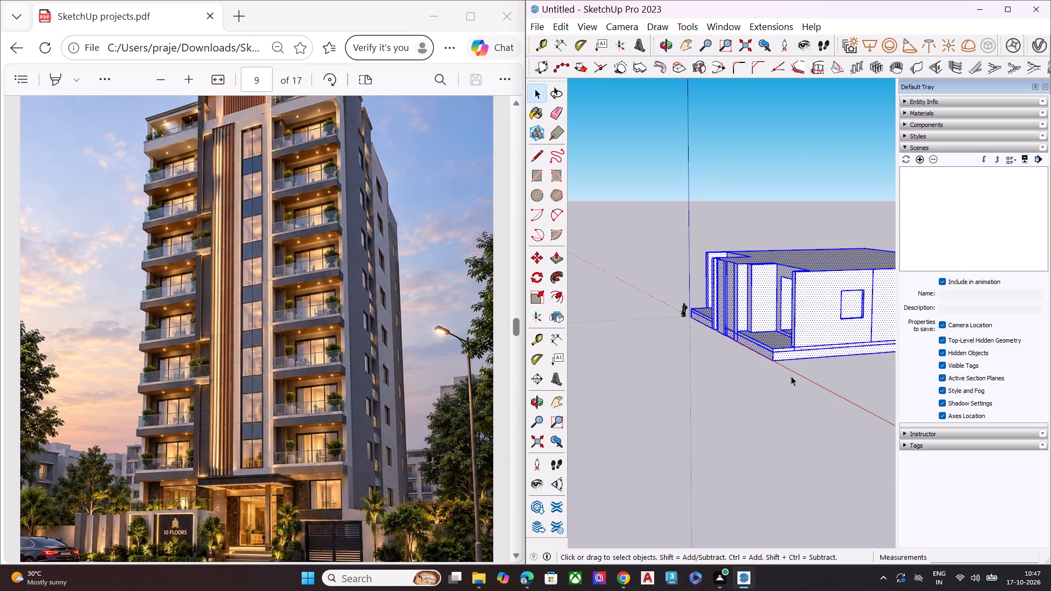
middle_click_drag(801, 376, 810, 344)
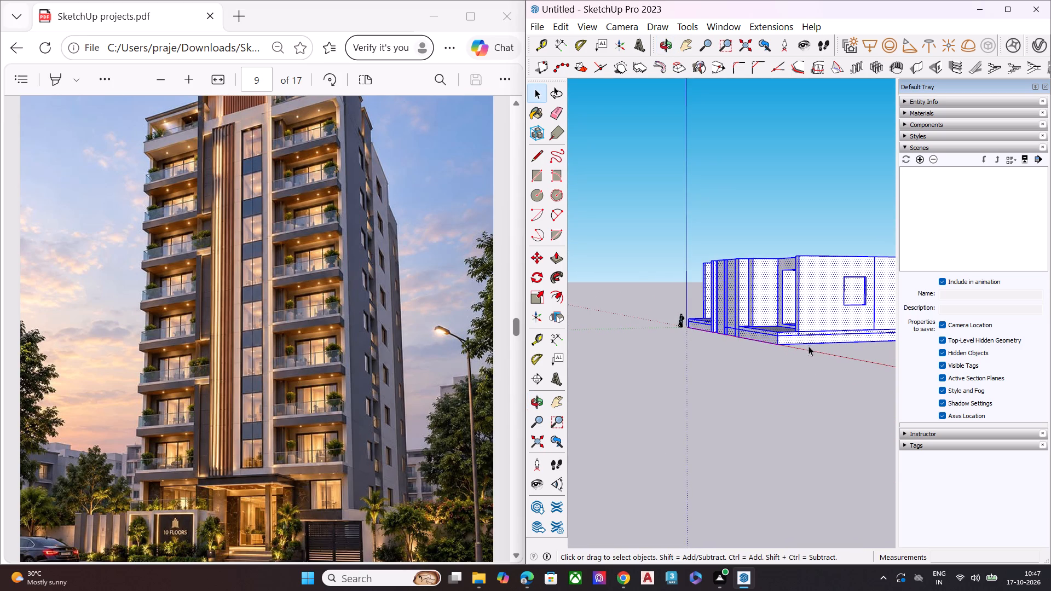
scroll(802, 330, "up", 1)
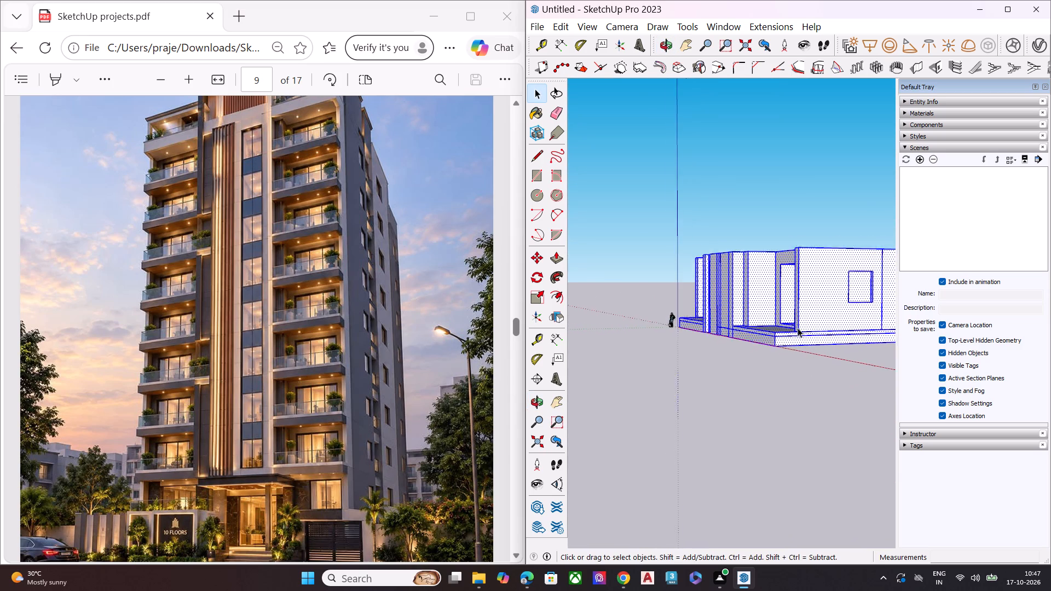
scroll(798, 328, "up", 3)
scroll(794, 327, "down", 1)
scroll(794, 327, "up", 2)
scroll(794, 327, "down", 1)
scroll(794, 327, "up", 4)
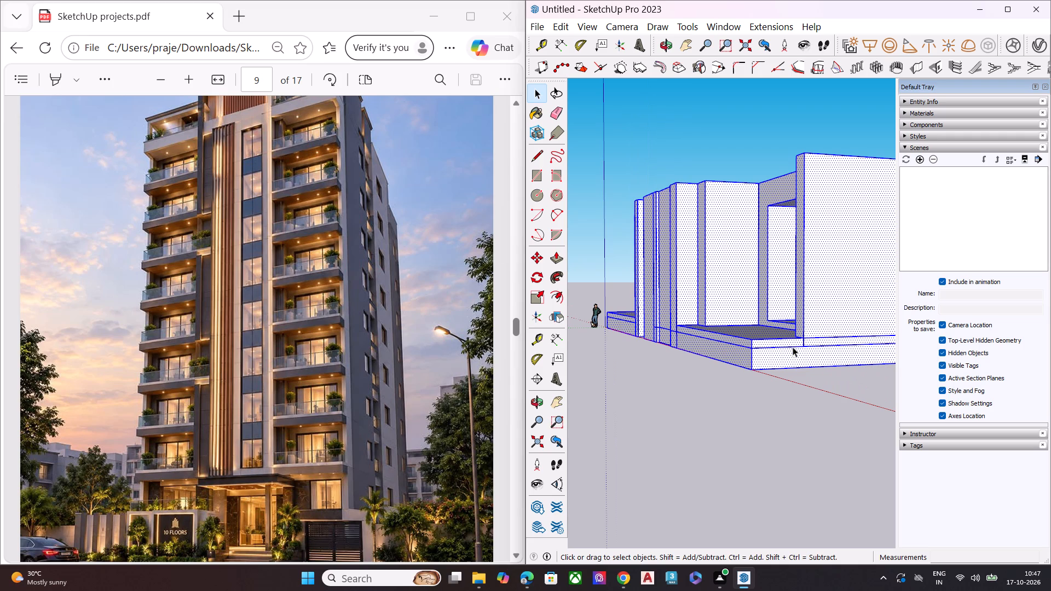
scroll(716, 338, "down", 4)
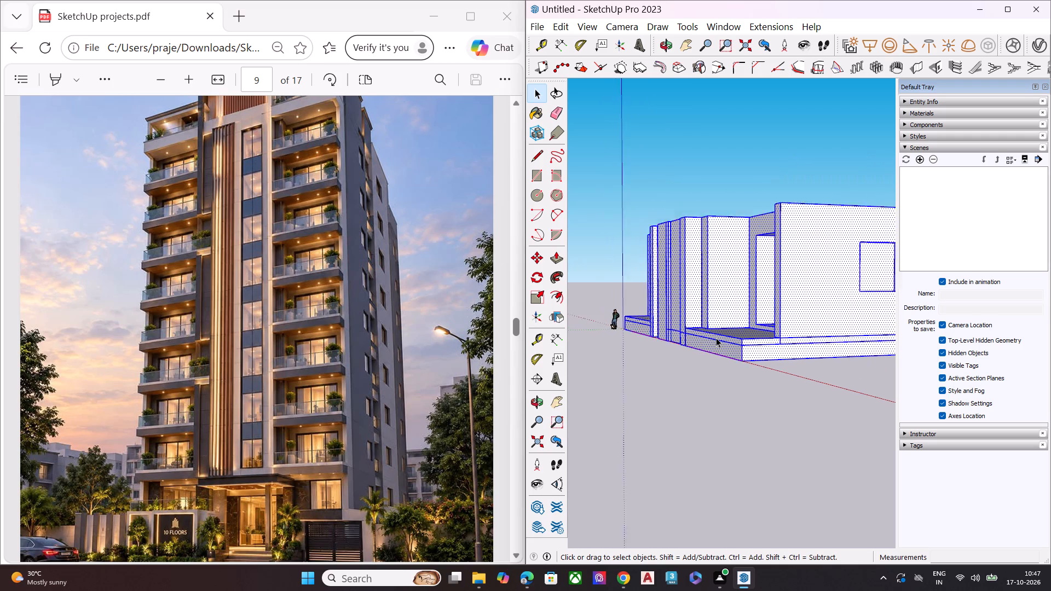
scroll(716, 338, "down", 3)
middle_click_drag(774, 333, 829, 441)
key("space")
scroll(805, 332, "up", 2)
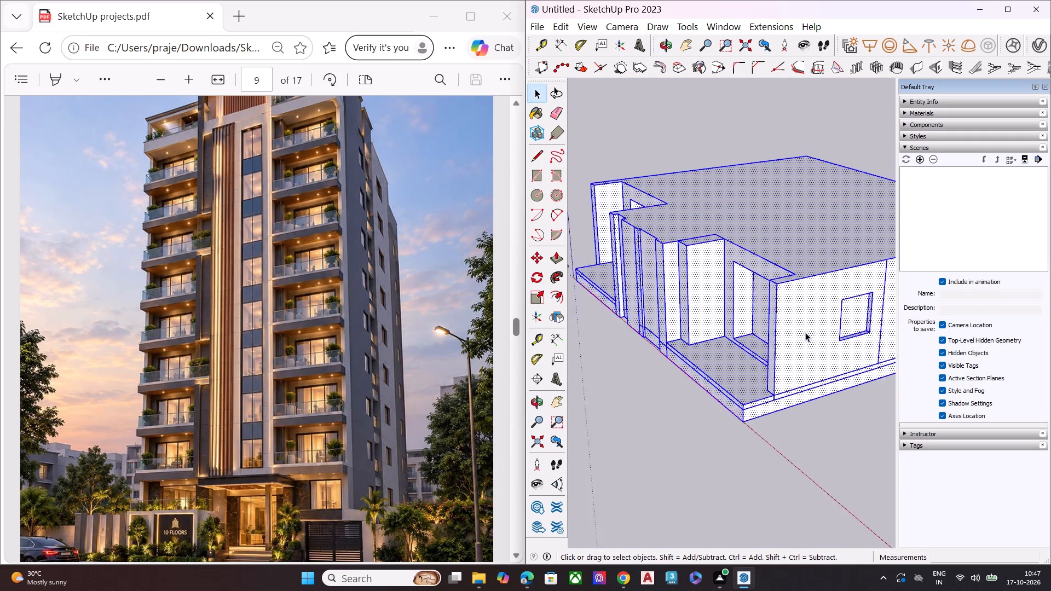
scroll(805, 332, "up", 2)
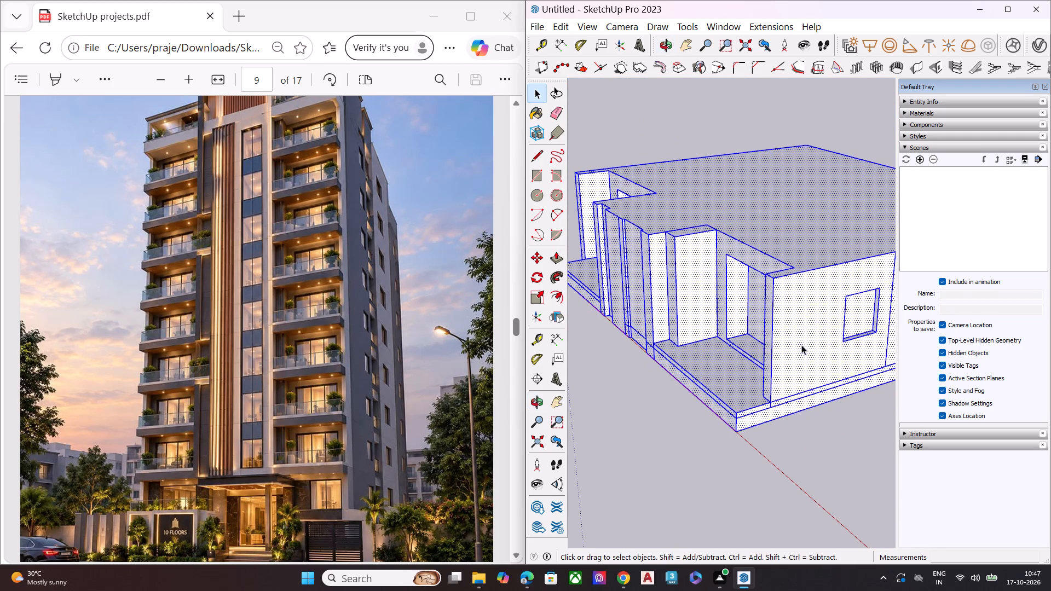
scroll(725, 345, "down", 6)
left_click(750, 430)
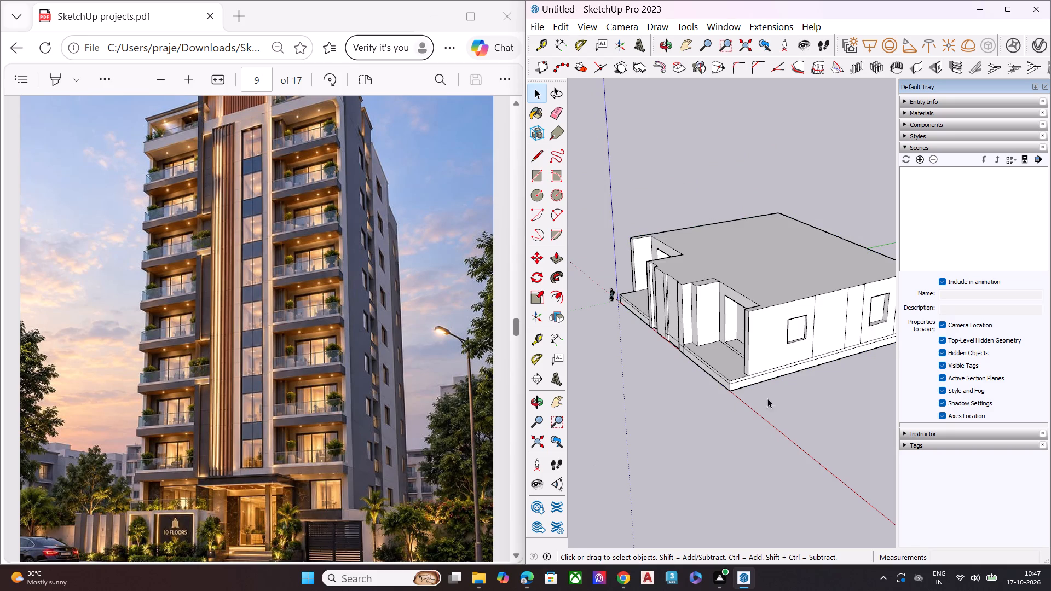
Erase the base-band line along the right side wall and balcony end, plus the short vertical line below the wall corner.
scroll(767, 388, "up", 1)
scroll(767, 388, "down", 1)
scroll(767, 388, "up", 6)
key("e")
scroll(740, 375, "up", 1)
scroll(741, 375, "down", 1)
scroll(741, 375, "up", 8)
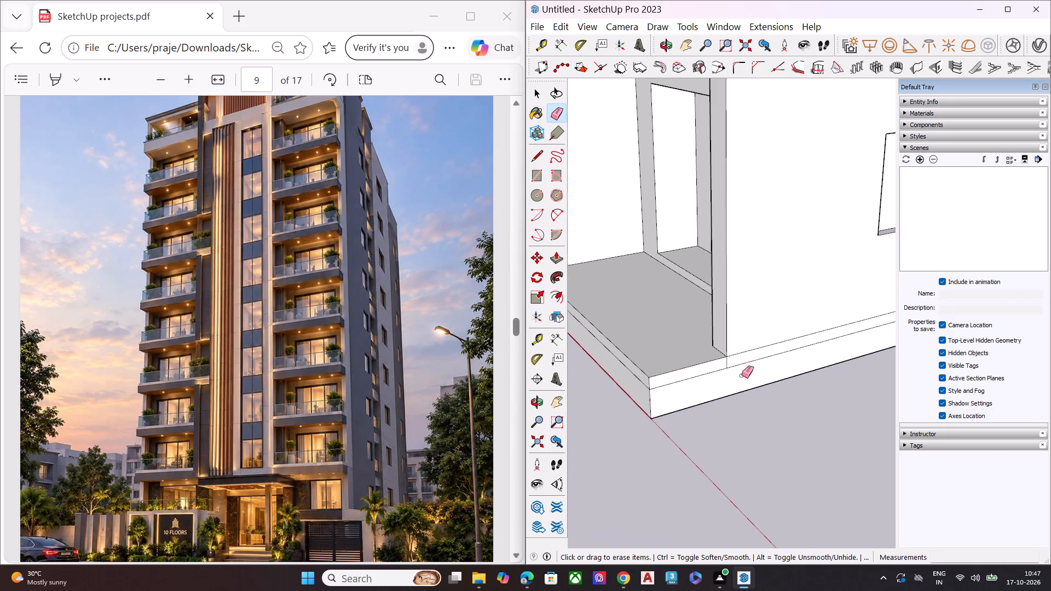
scroll(726, 370, "up", 3)
left_click(713, 370)
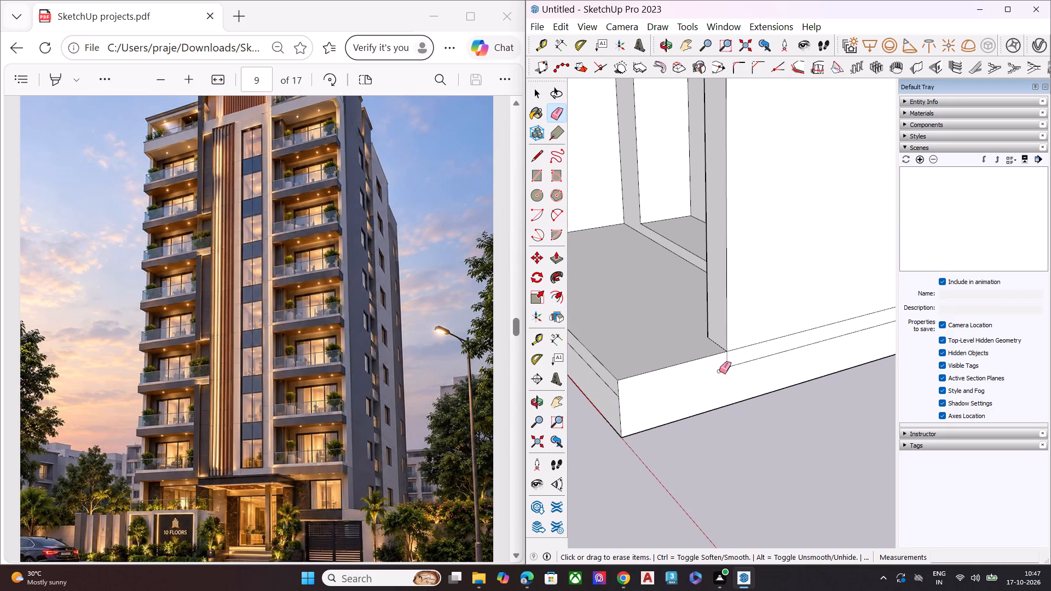
scroll(719, 371, "down", 1)
left_click(727, 361)
left_click(735, 364)
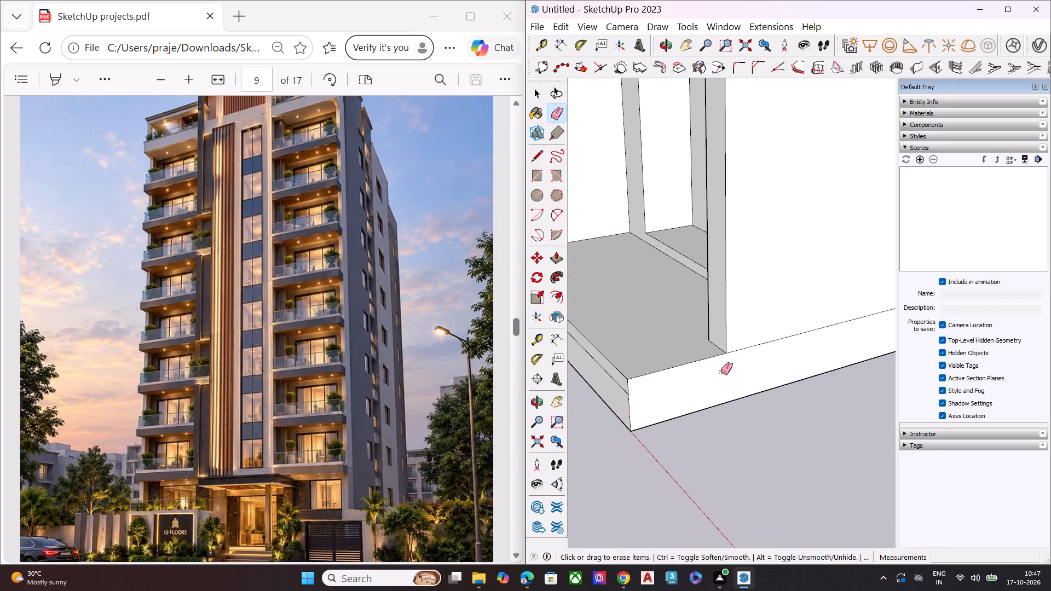
Examine the right side wall's cleaned base and the adjoining balcony corner from several angles.
scroll(701, 382, "down", 12)
scroll(675, 385, "up", 1)
scroll(675, 385, "down", 2)
scroll(675, 385, "up", 1)
scroll(675, 385, "down", 3)
middle_click_drag(731, 391, 724, 343)
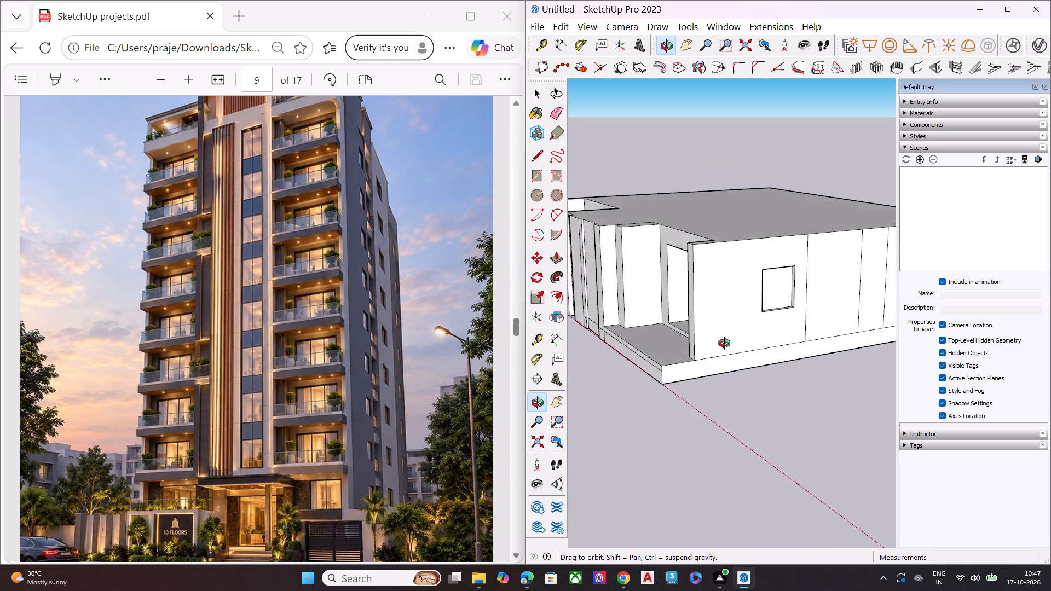
middle_click_drag(724, 343, 740, 321)
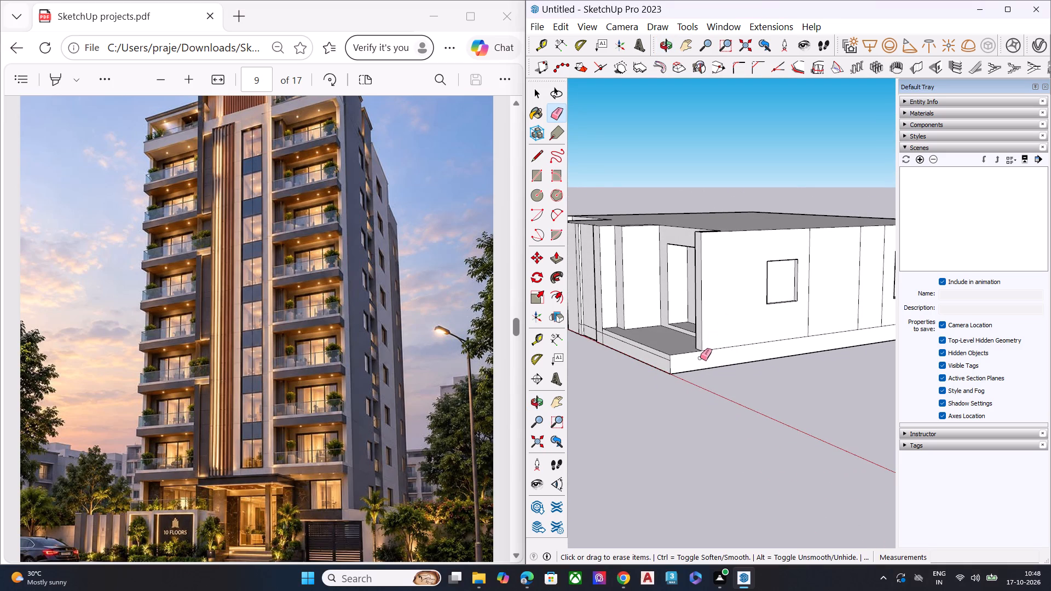
middle_click_drag(700, 358, 756, 387)
scroll(737, 373, "up", 9)
middle_click_drag(726, 386, 729, 389)
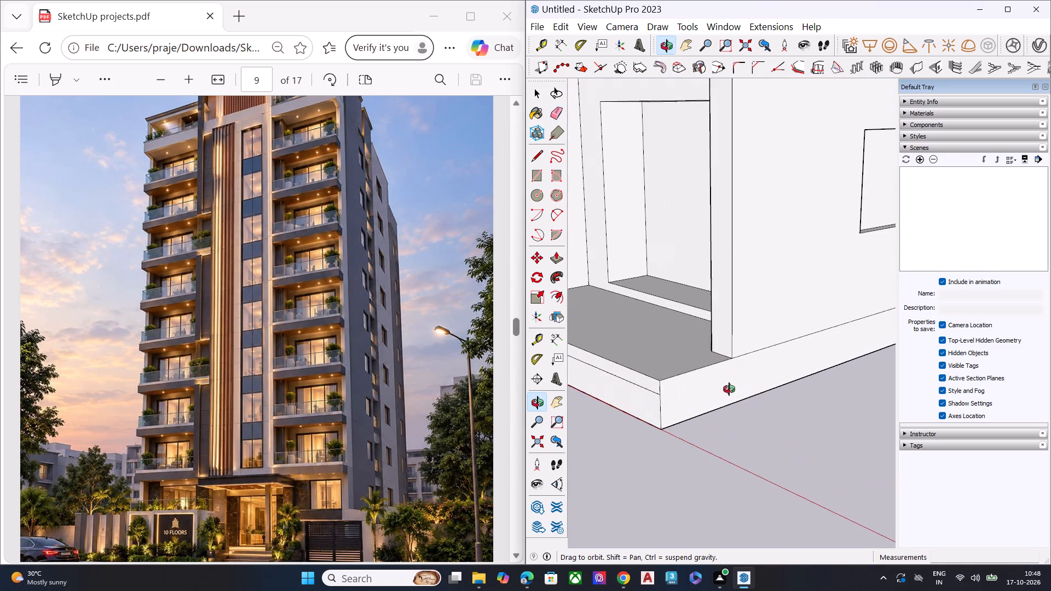
Draw a line about 6' 10 1/8" long across the right balcony floor, from the side wall's inner corner to the front edge.
middle_click_drag(729, 389, 755, 376)
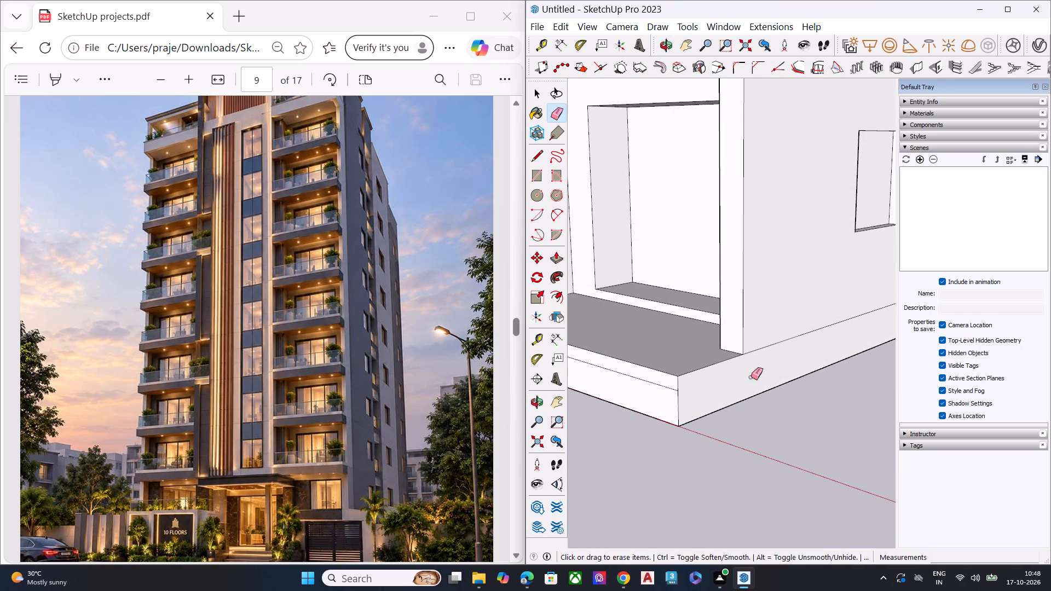
middle_click_drag(750, 403, 758, 446)
key("space")
key("l")
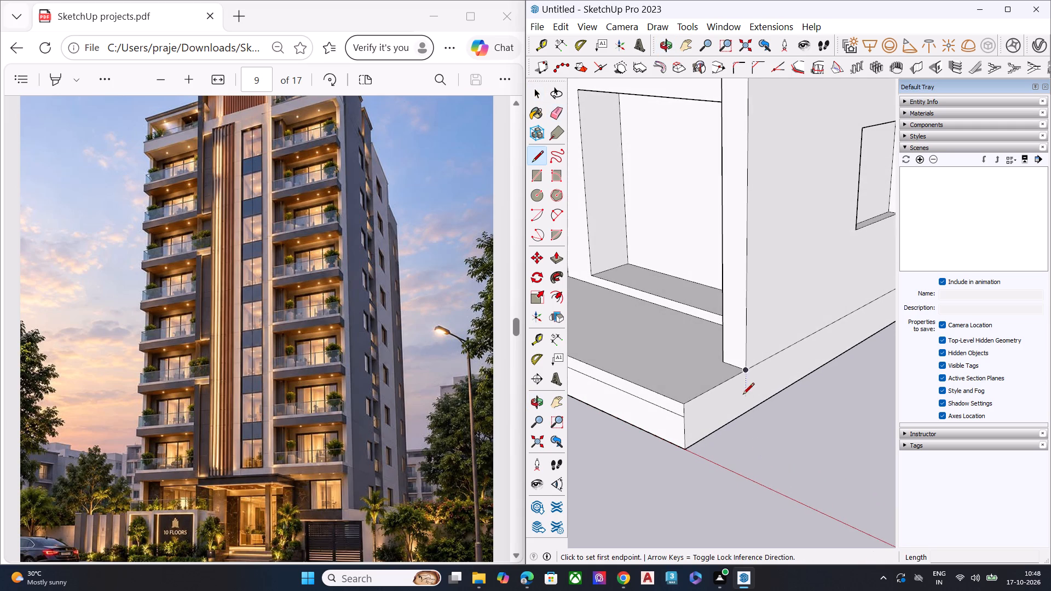
scroll(714, 357, "up", 5)
left_click(728, 364)
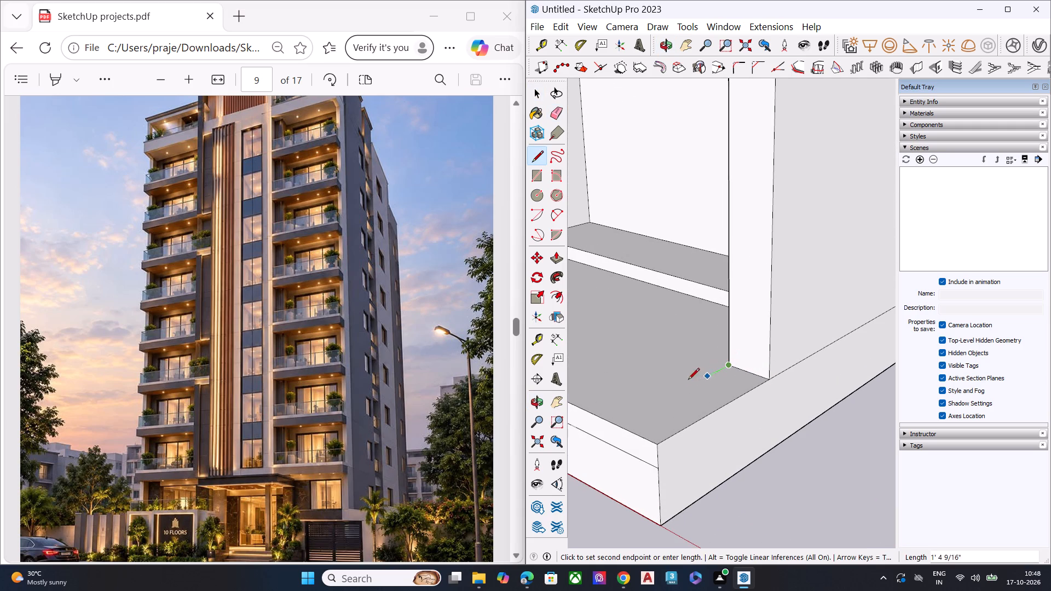
left_click(610, 420)
Draw a 3' 7 5/16" vertical line down the balcony's front face, from the floor line's end to the bottom edge.
middle_click_drag(658, 450, 754, 378)
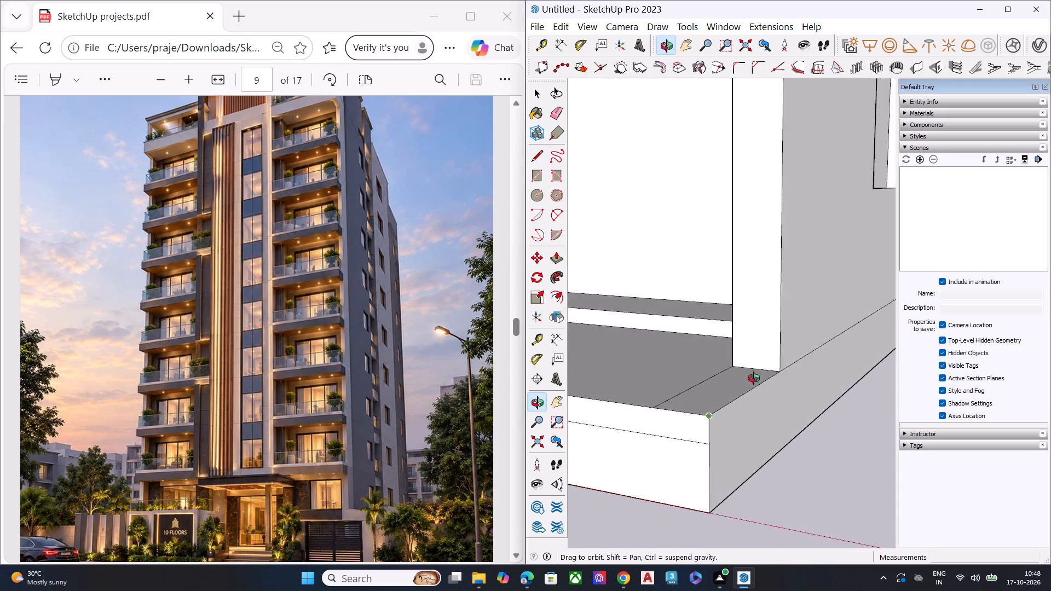
middle_click_drag(754, 378, 790, 369)
middle_click_drag(696, 430, 721, 403)
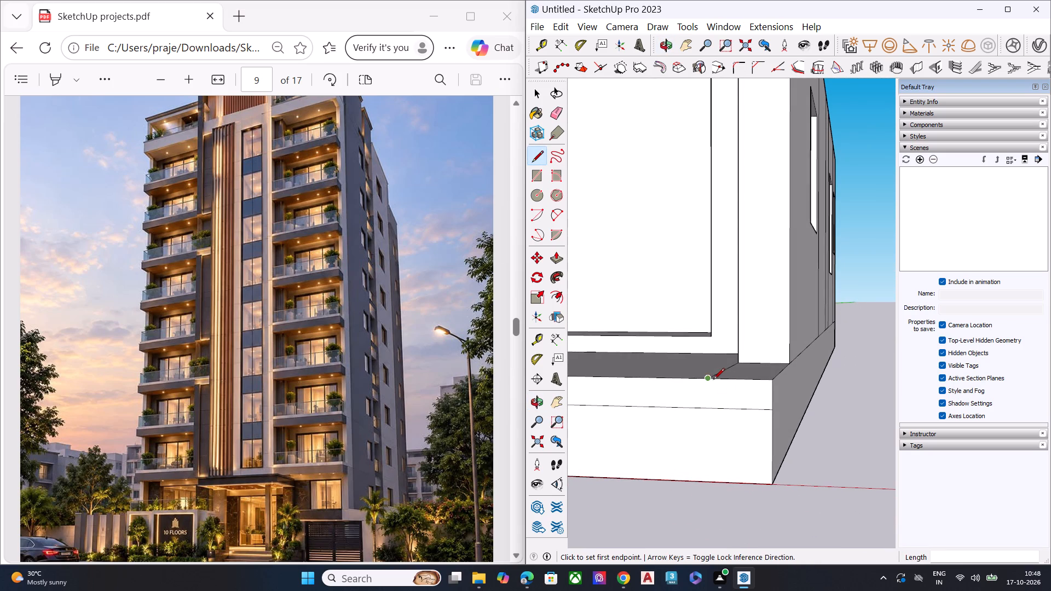
left_click(707, 377)
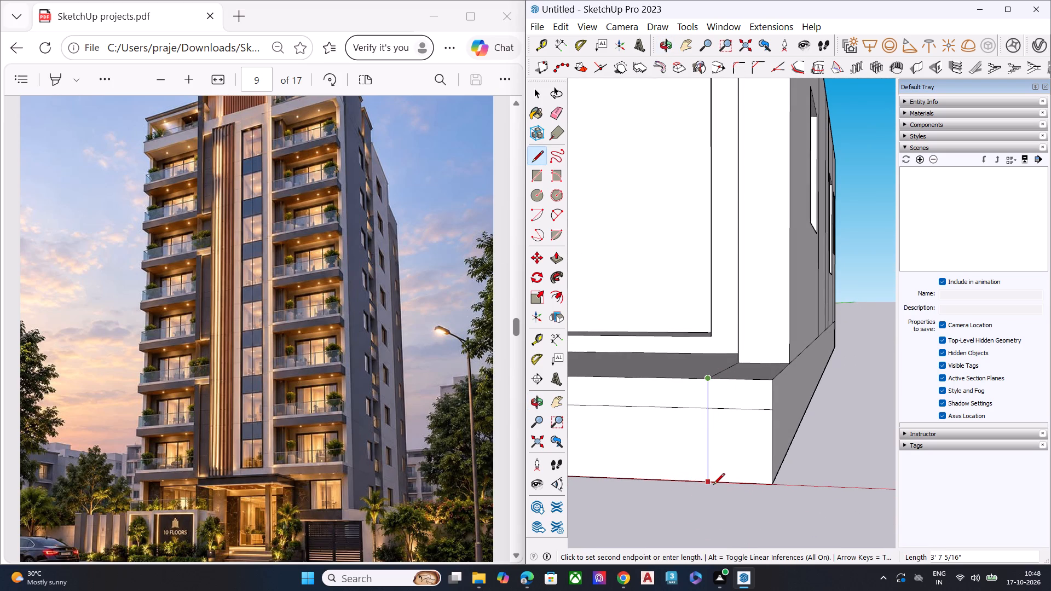
left_click(711, 484)
key("space")
Delete the horizontal band-line segment on the balcony's front face between the new vertical line and the outer corner.
middle_click_drag(724, 444, 767, 525)
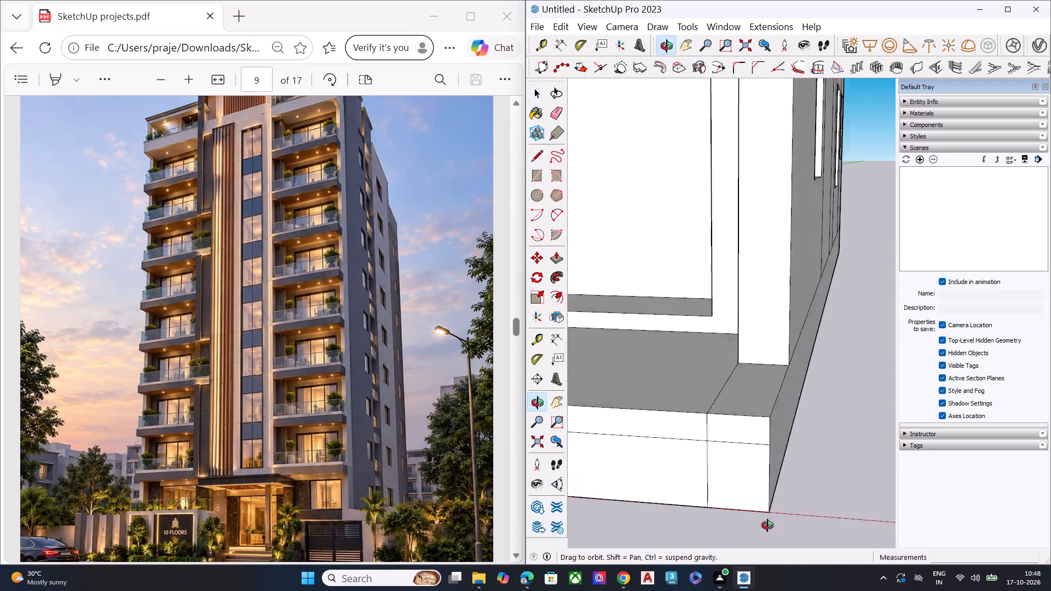
middle_click_drag(767, 525, 772, 380)
scroll(772, 380, "up", 5)
middle_click_drag(772, 380, 694, 481)
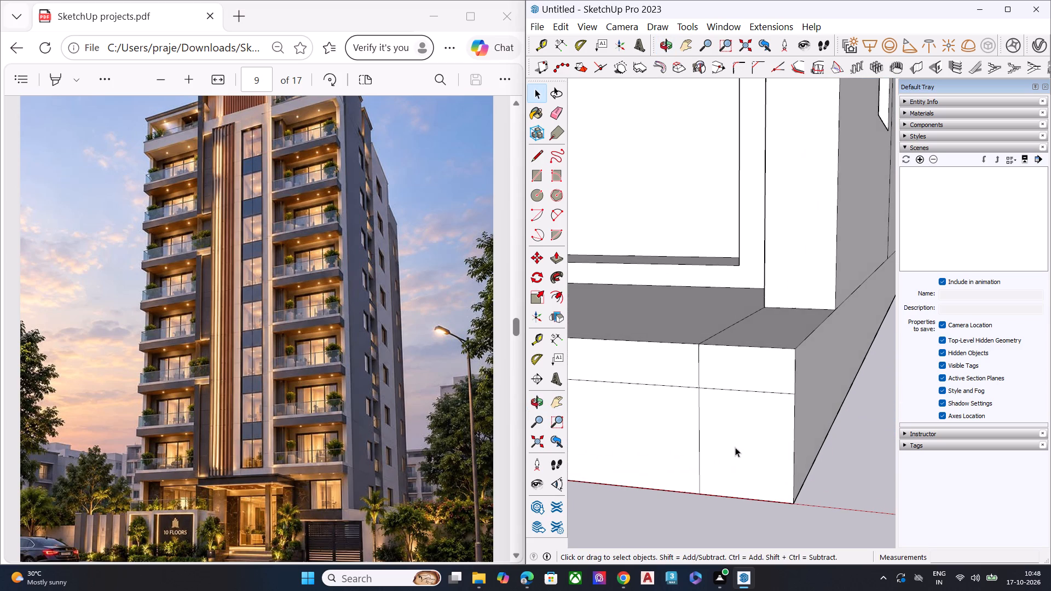
left_click(767, 391)
key("Delete")
Draw a 3' 7 5/16" vertical line down the side face from the wall's outer corner to the base edge.
middle_click_drag(759, 380, 723, 399)
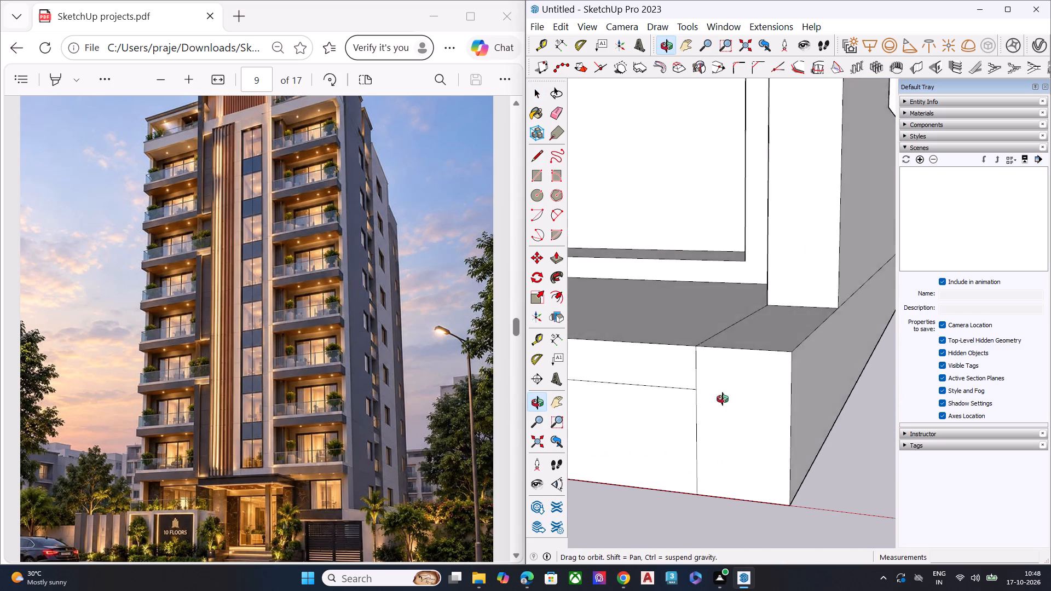
middle_click_drag(723, 399, 501, 390)
scroll(701, 391, "down", 3)
scroll(695, 391, "up", 3)
scroll(694, 391, "down", 4)
scroll(754, 404, "down", 7)
key("l")
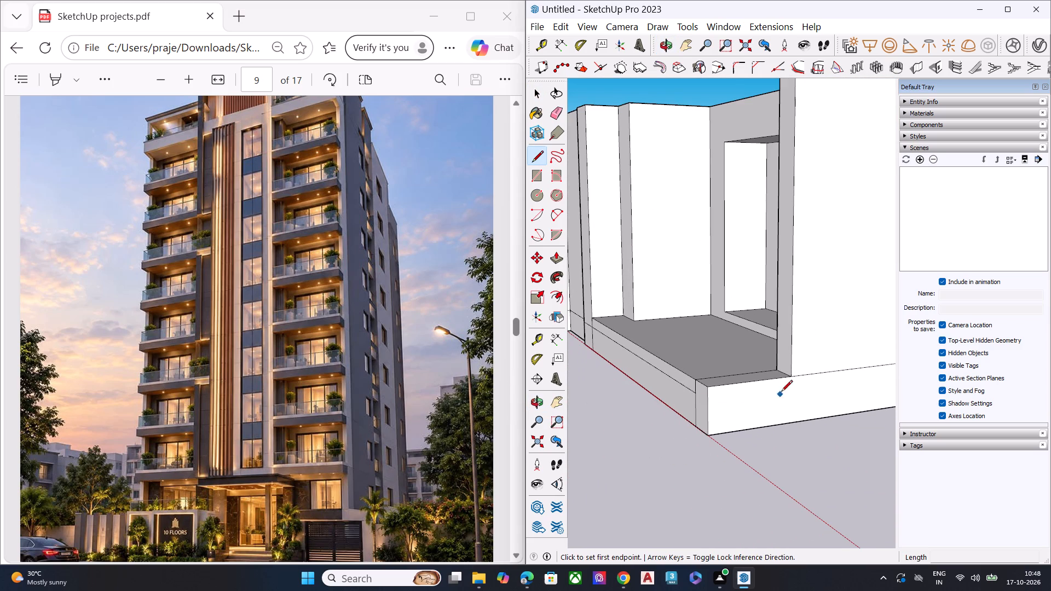
left_click(790, 379)
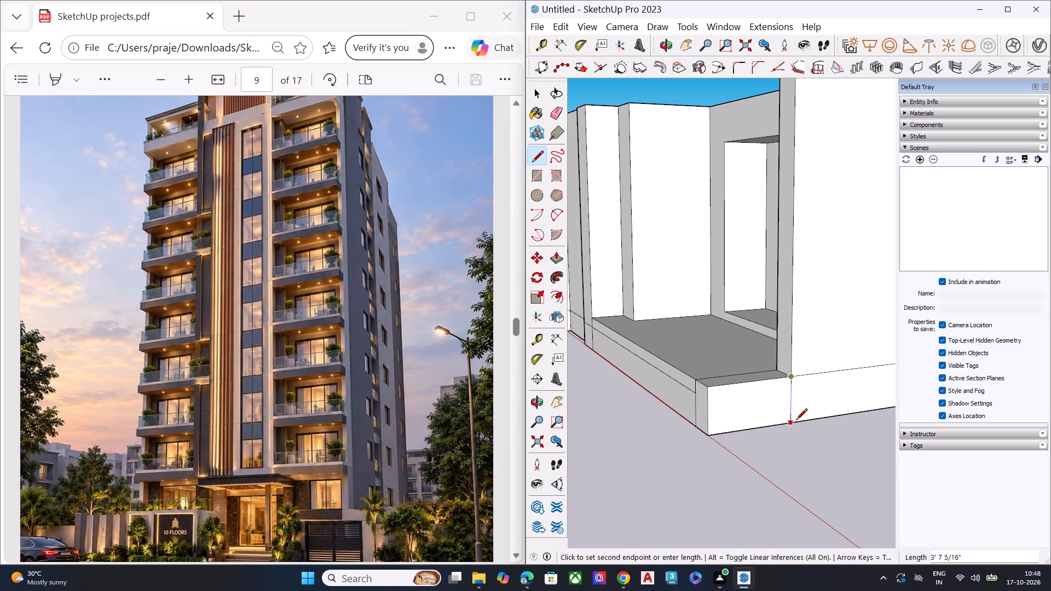
left_click(796, 421)
key("space")
Push the balcony's outer end face inward 2' 3 1/16" to the floor line, leaving the side wall projecting past it.
middle_click_drag(750, 408, 834, 418)
scroll(819, 400, "up", 1)
scroll(818, 400, "down", 2)
scroll(818, 400, "up", 4)
left_click(813, 406)
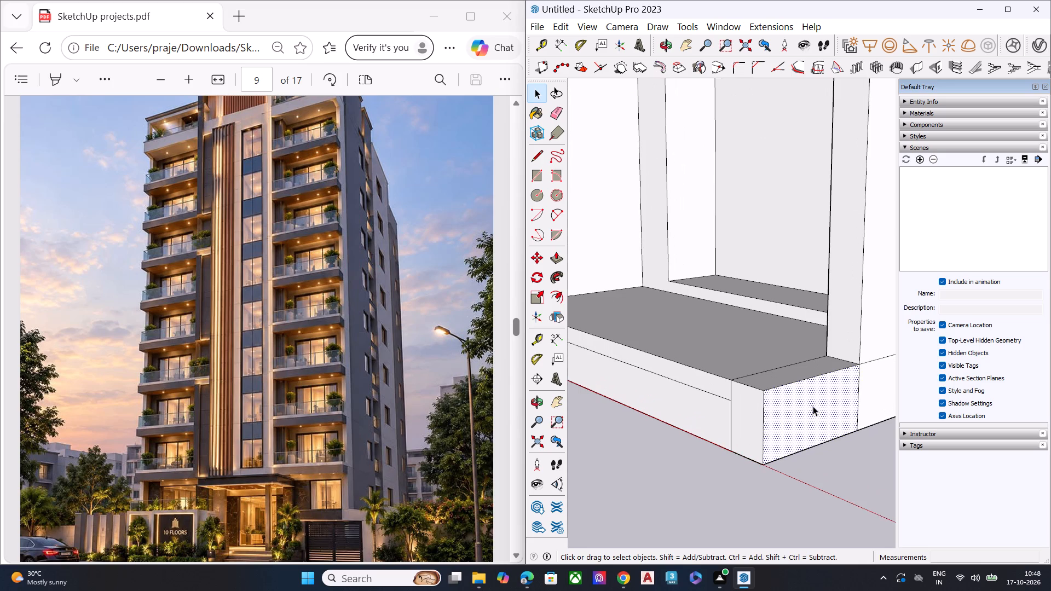
key("p")
left_click(813, 406)
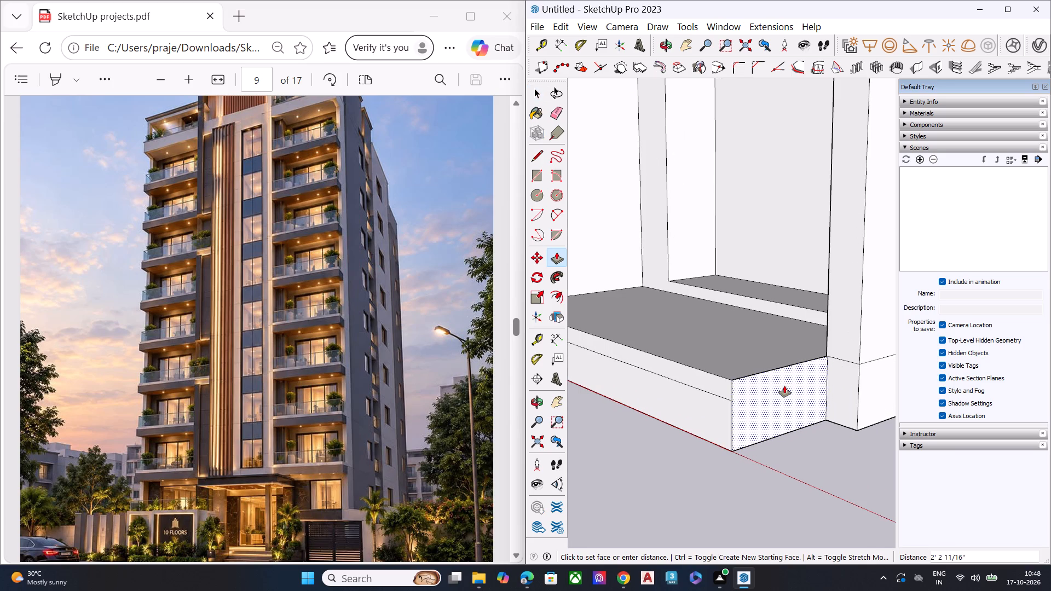
left_click(729, 376)
key("space")
Erase the short horizontal line across the front face of the right side wall near its base.
scroll(776, 389, "down", 11)
scroll(771, 383, "up", 1)
scroll(771, 383, "down", 2)
scroll(771, 383, "up", 1)
scroll(771, 383, "down", 4)
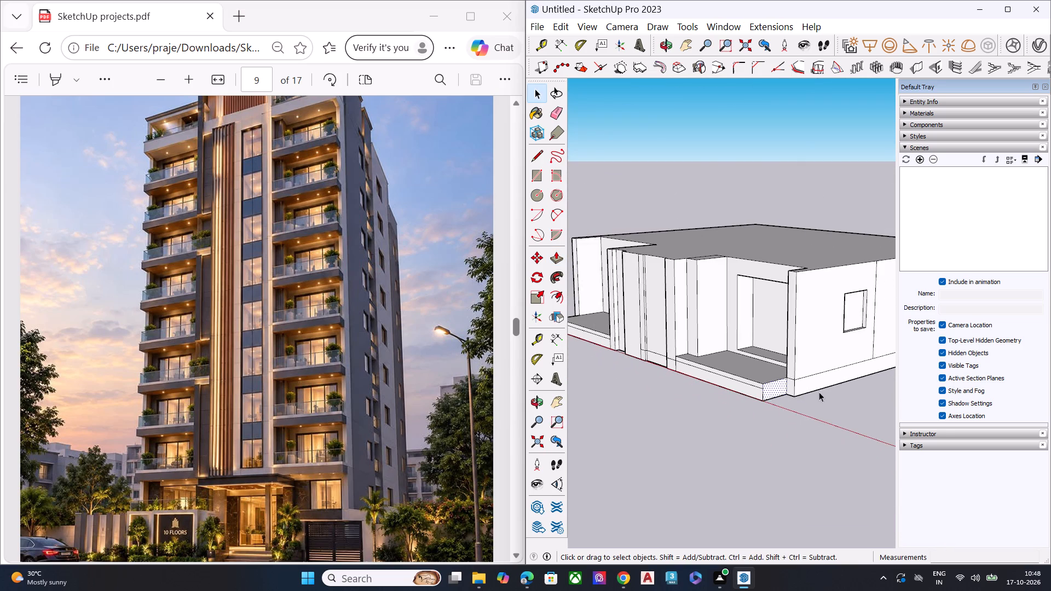
middle_click_drag(819, 392, 750, 393)
scroll(771, 390, "up", 5)
scroll(771, 390, "down", 2)
scroll(771, 390, "up", 2)
middle_click_drag(766, 401, 864, 394)
key("e")
scroll(830, 377, "up", 1)
scroll(826, 376, "down", 1)
scroll(826, 376, "up", 2)
scroll(826, 376, "down", 2)
scroll(826, 376, "up", 4)
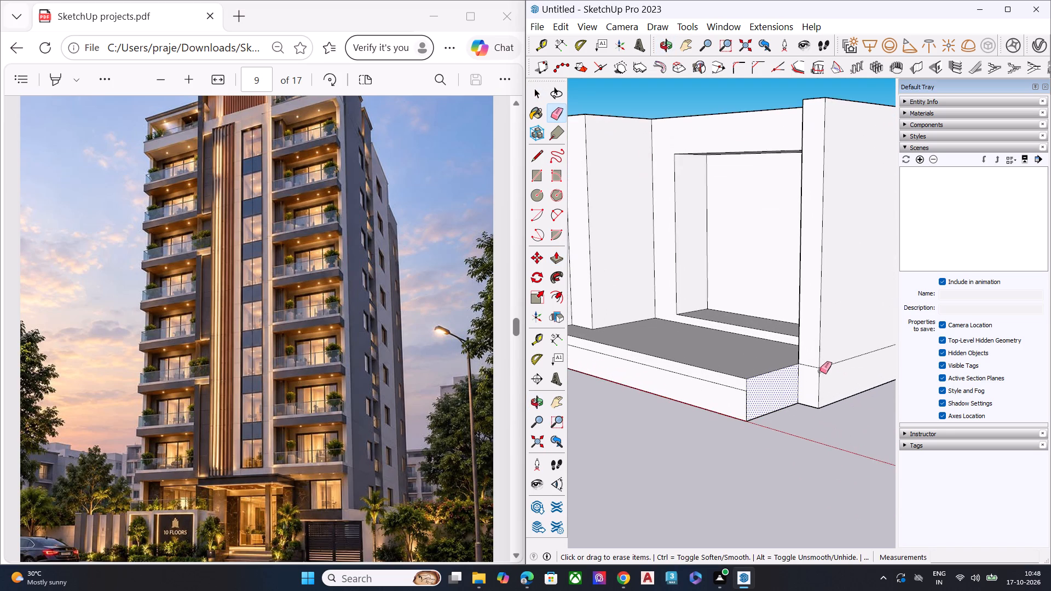
scroll(813, 369, "up", 5)
left_click(810, 364)
key("space")
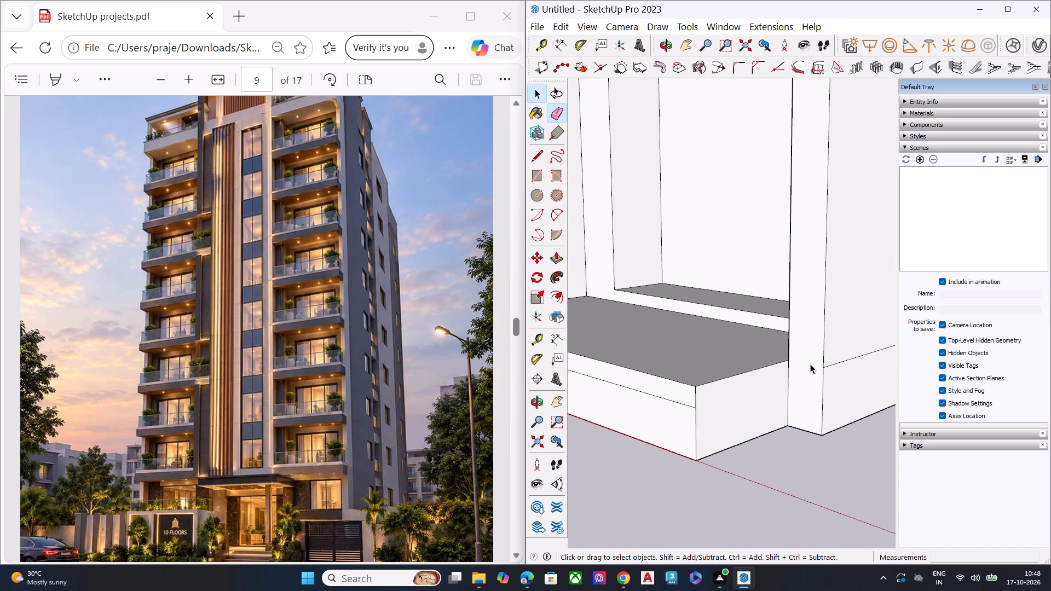
Select the whole floor block and copy it vertically 26' 7/16", from the side wall's bottom corner to its top corner.
scroll(805, 368, "down", 7)
scroll(732, 383, "up", 3)
scroll(732, 383, "down", 4)
scroll(746, 373, "up", 2)
scroll(746, 373, "down", 3)
scroll(747, 373, "up", 2)
scroll(747, 372, "down", 12)
key("space")
left_click(743, 434)
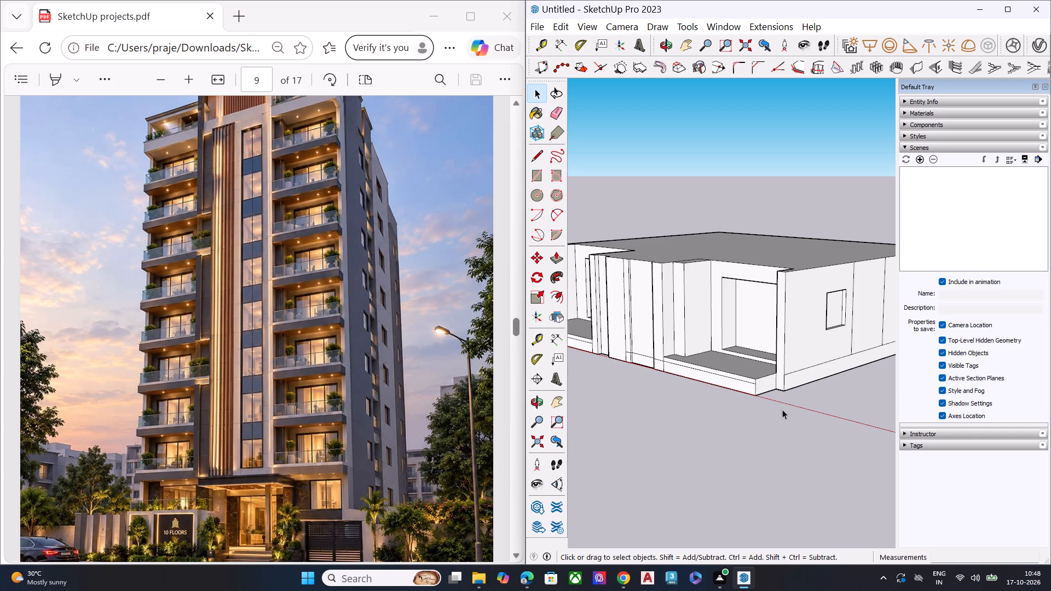
middle_click_drag(782, 407, 747, 403)
triple_click(773, 357)
left_click(773, 357)
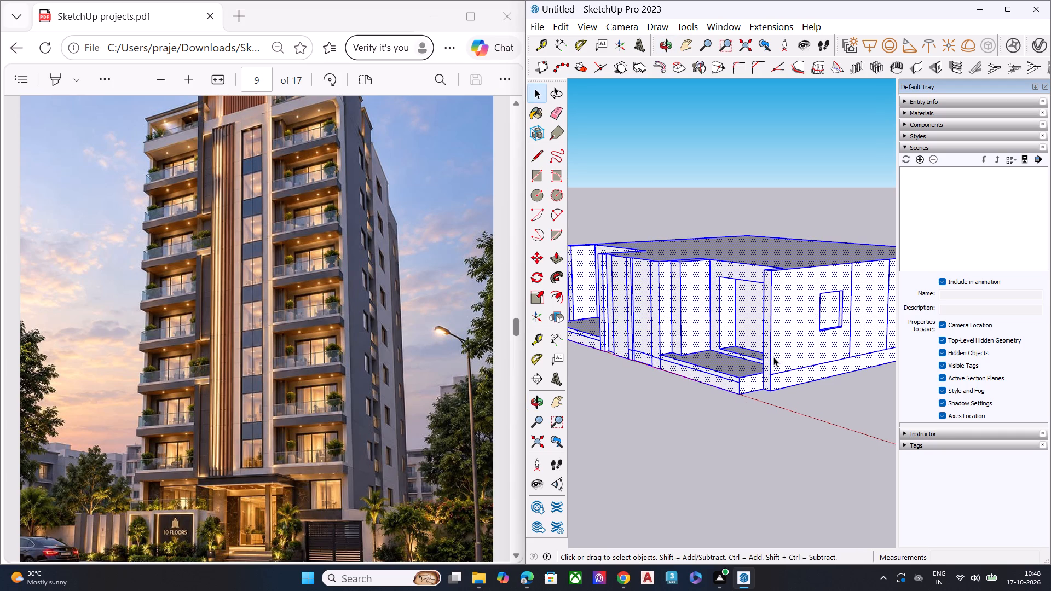
key("m")
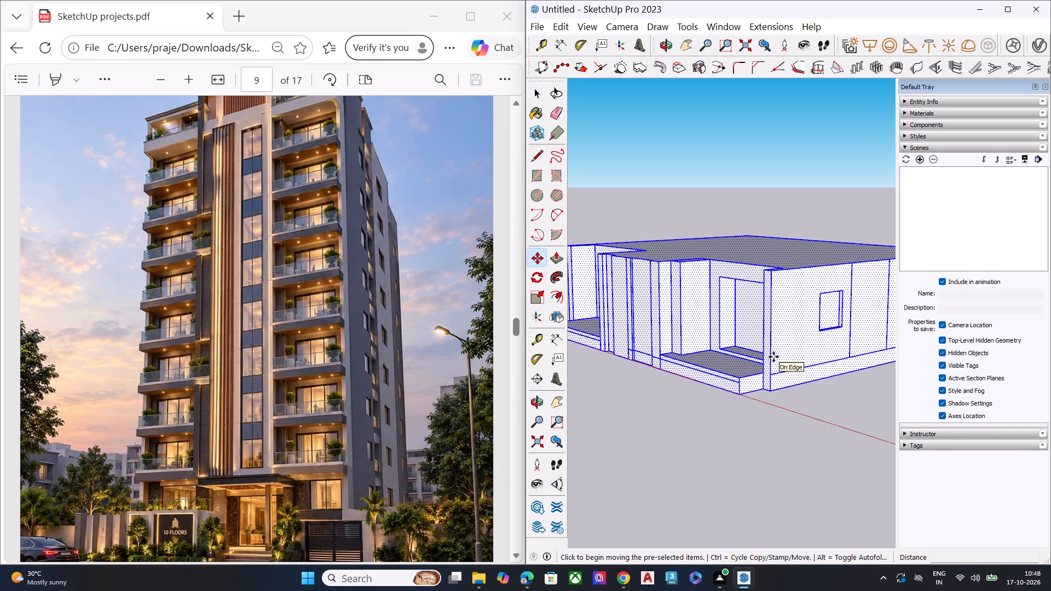
scroll(755, 366, "down", 9)
middle_click_drag(763, 402, 764, 347)
scroll(762, 360, "up", 7)
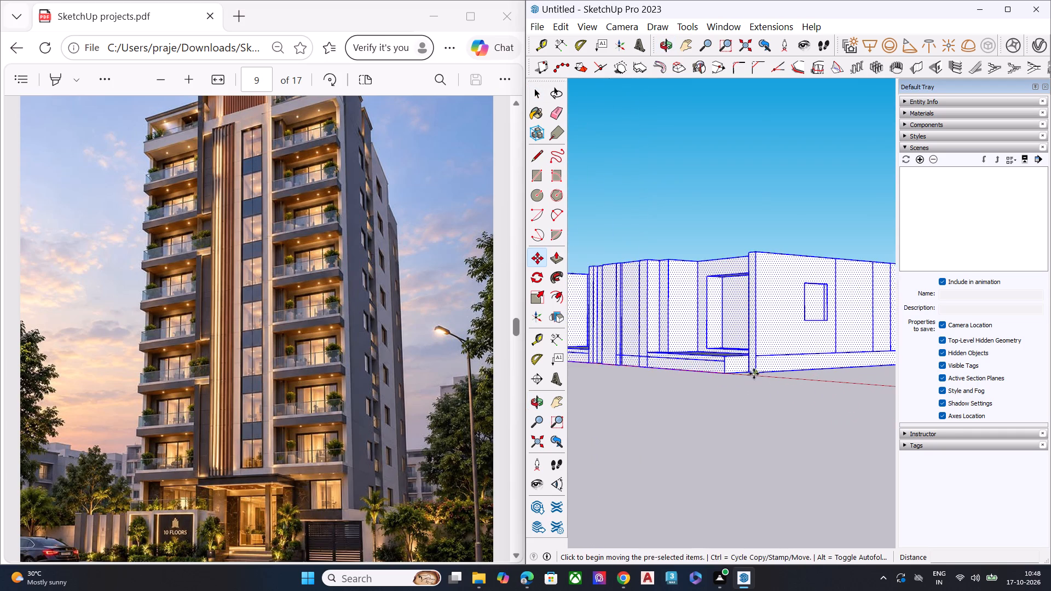
scroll(754, 374, "up", 3)
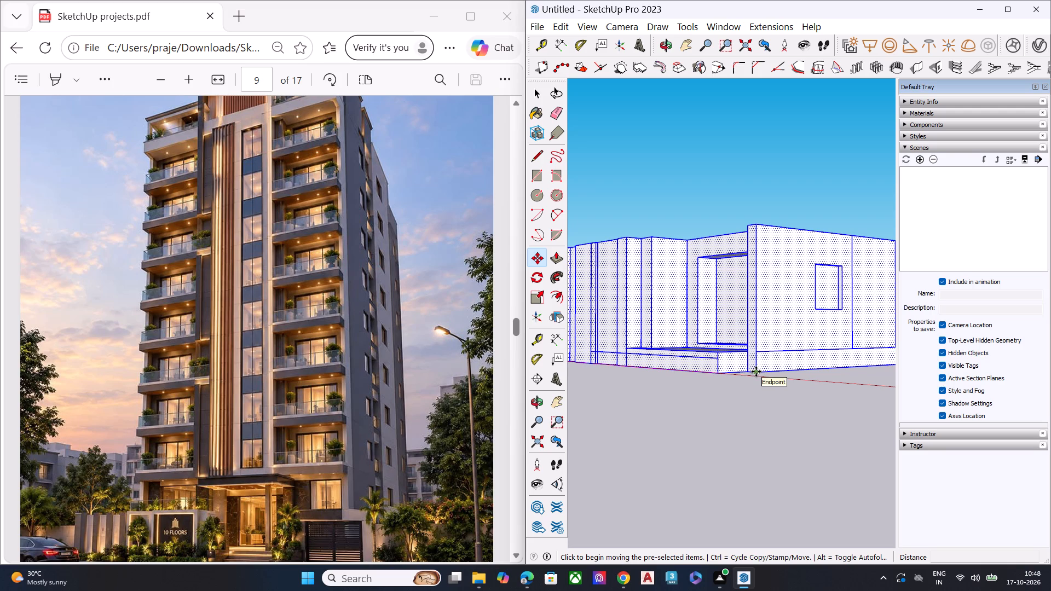
left_click(756, 372)
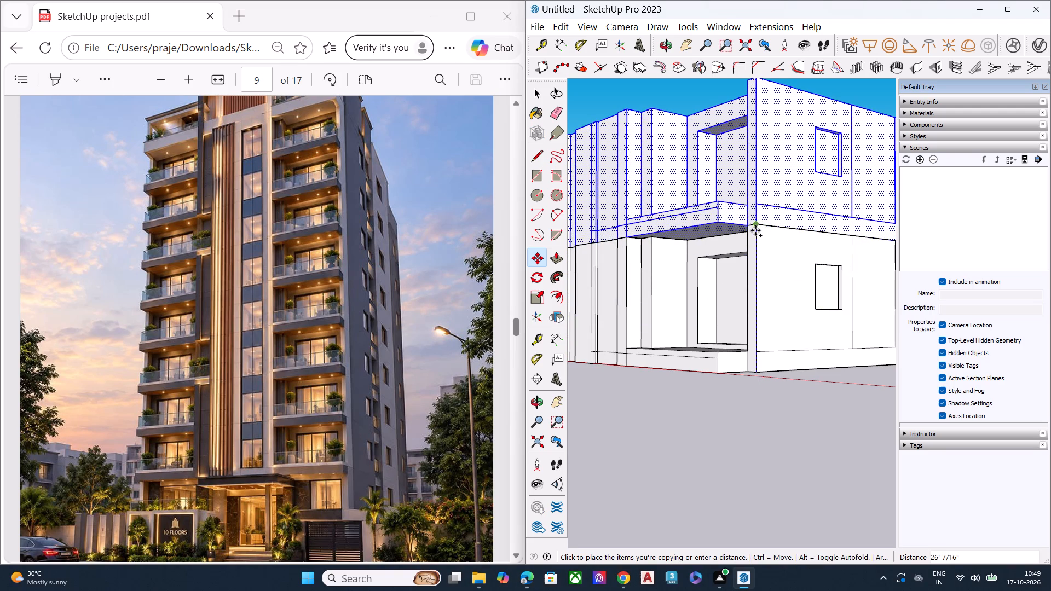
left_click(755, 224)
Examine the stacked two-floor block from the corner, above and front, then clear the selection.
scroll(789, 255, "down", 7)
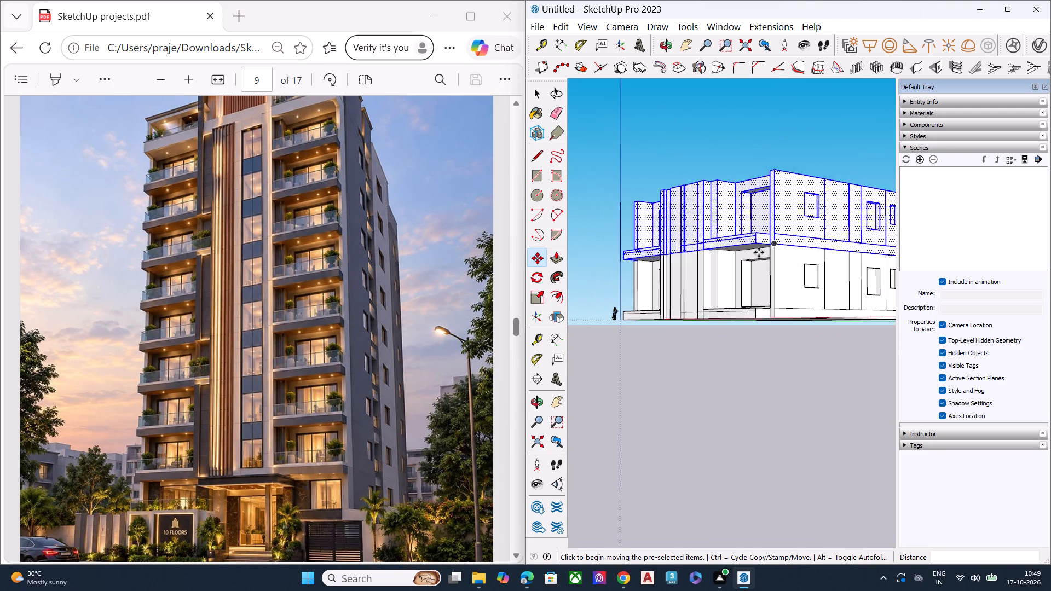
middle_click_drag(759, 252, 779, 292)
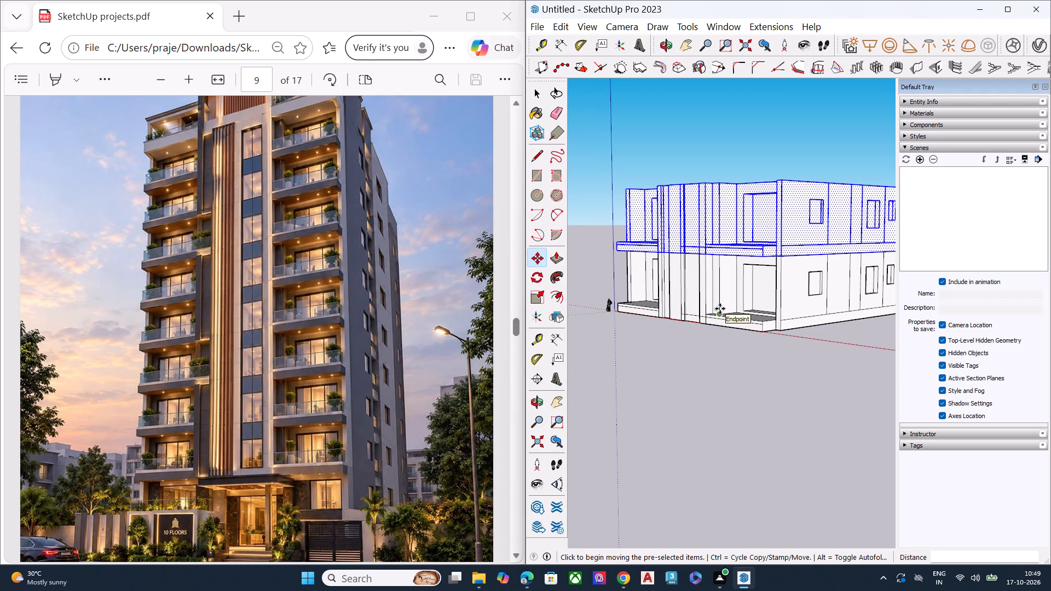
middle_click_drag(672, 345, 680, 356)
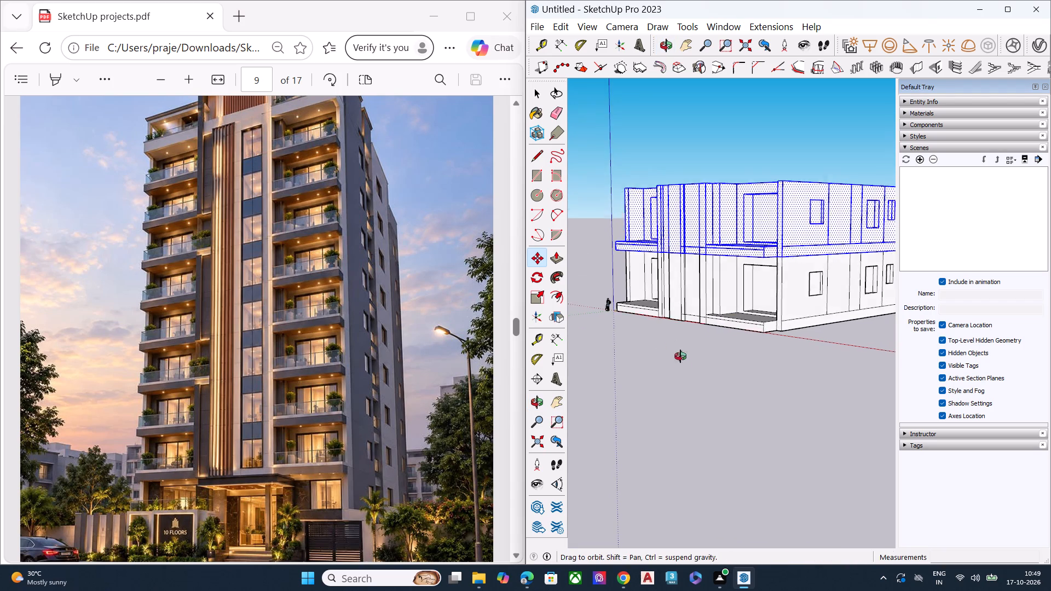
middle_click_drag(680, 356, 822, 424)
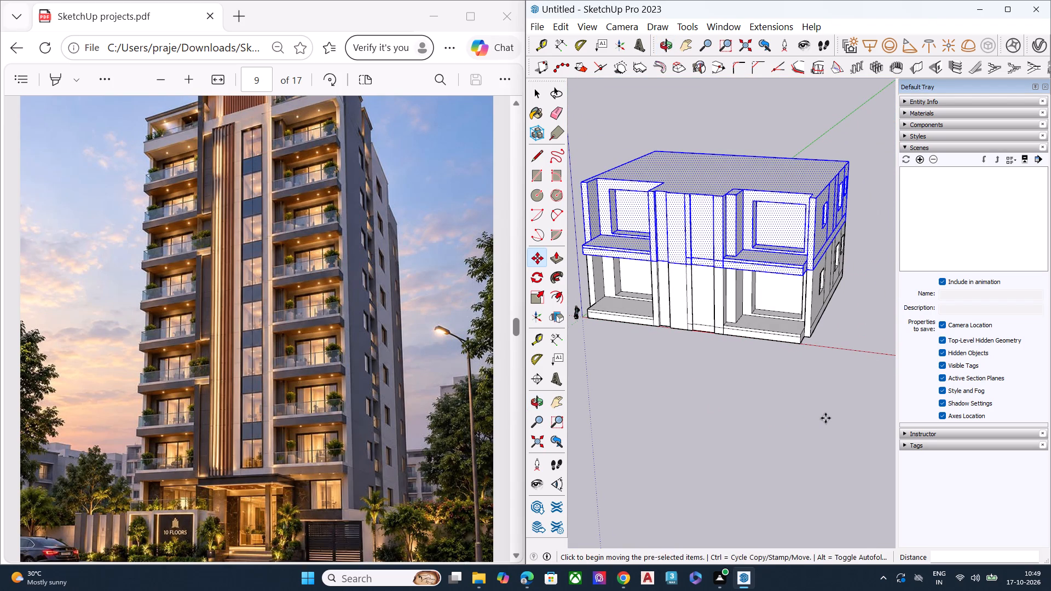
middle_click_drag(733, 404, 828, 345)
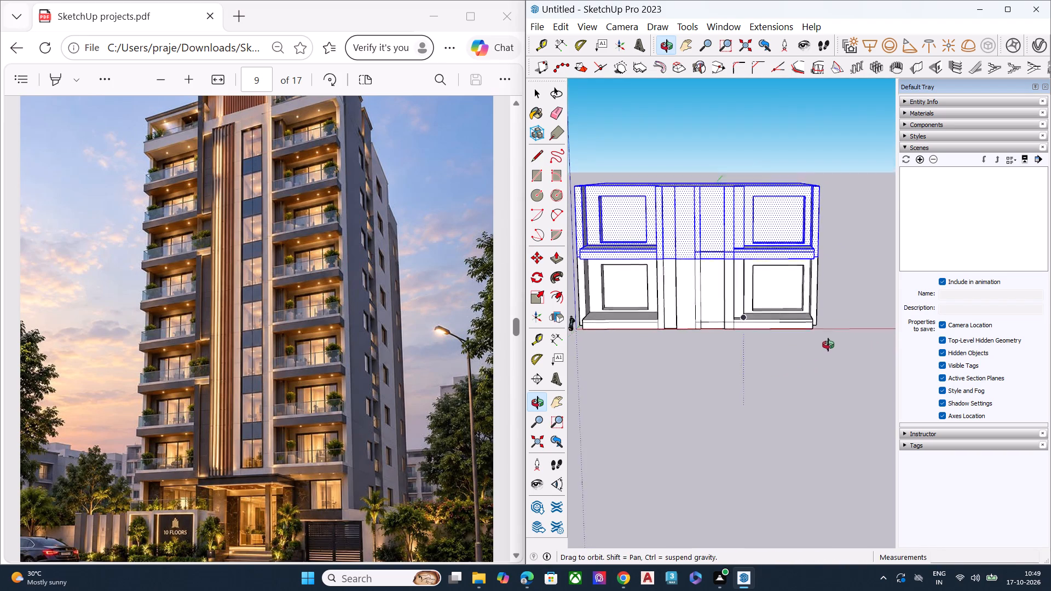
middle_click_drag(828, 345, 882, 335)
middle_click_drag(693, 346, 660, 327)
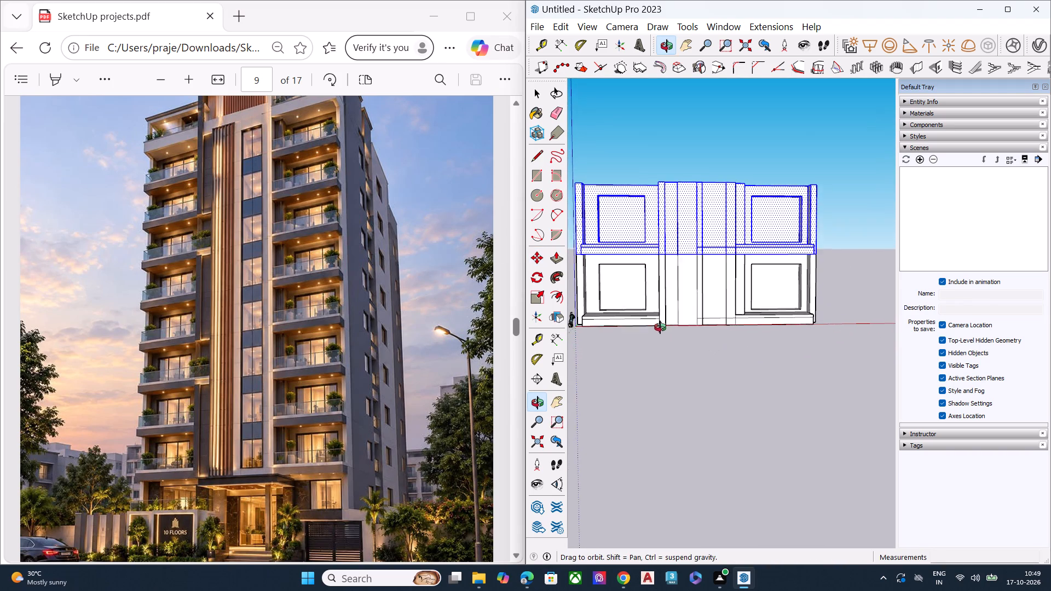
middle_click_drag(660, 327, 644, 325)
scroll(648, 322, "up", 6)
scroll(661, 311, "down", 5)
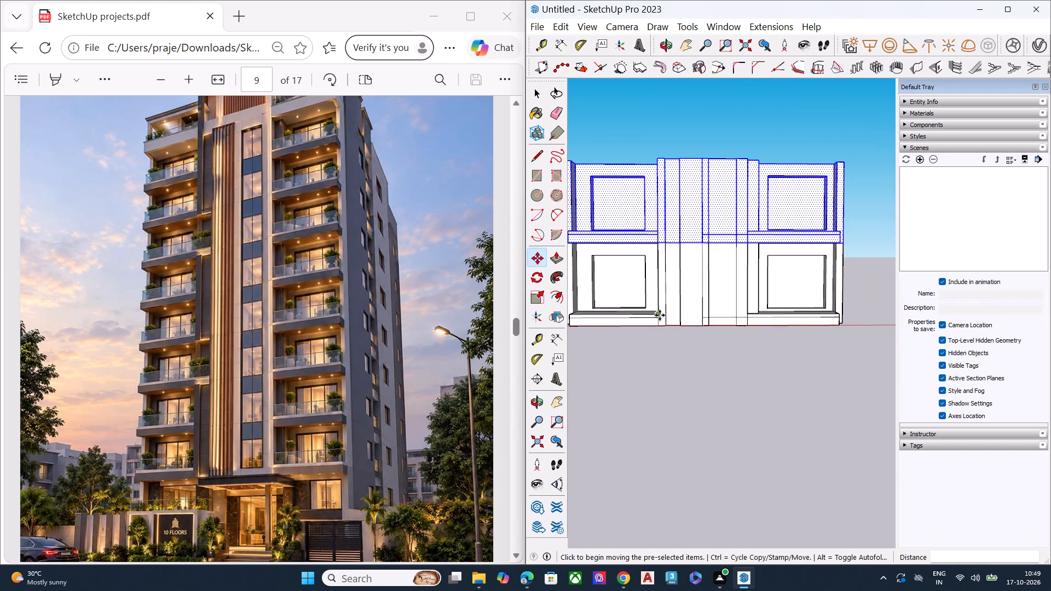
left_click(692, 352)
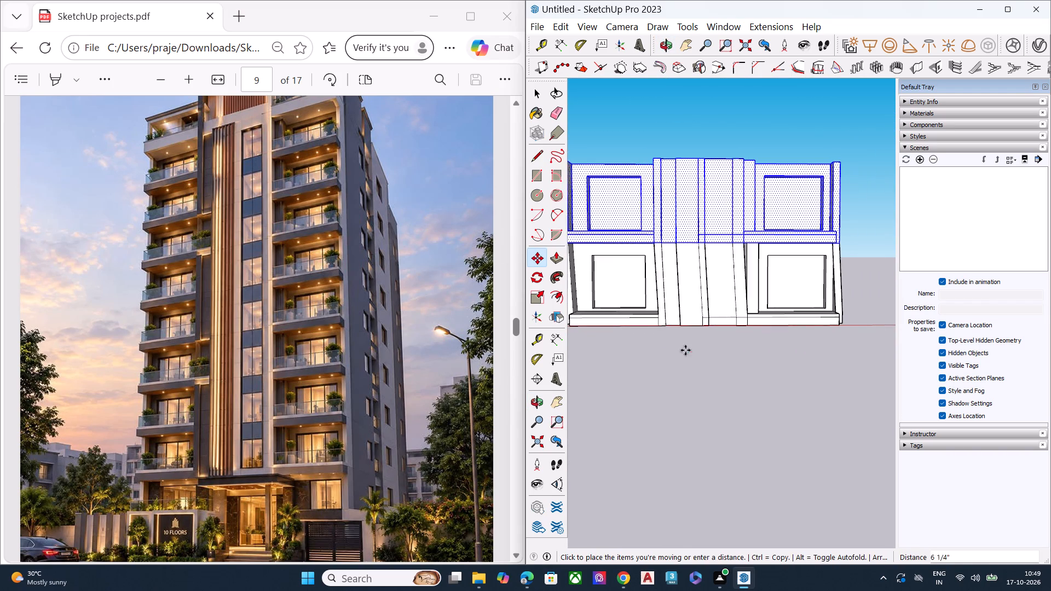
key("Escape")
key("space")
left_click(702, 337)
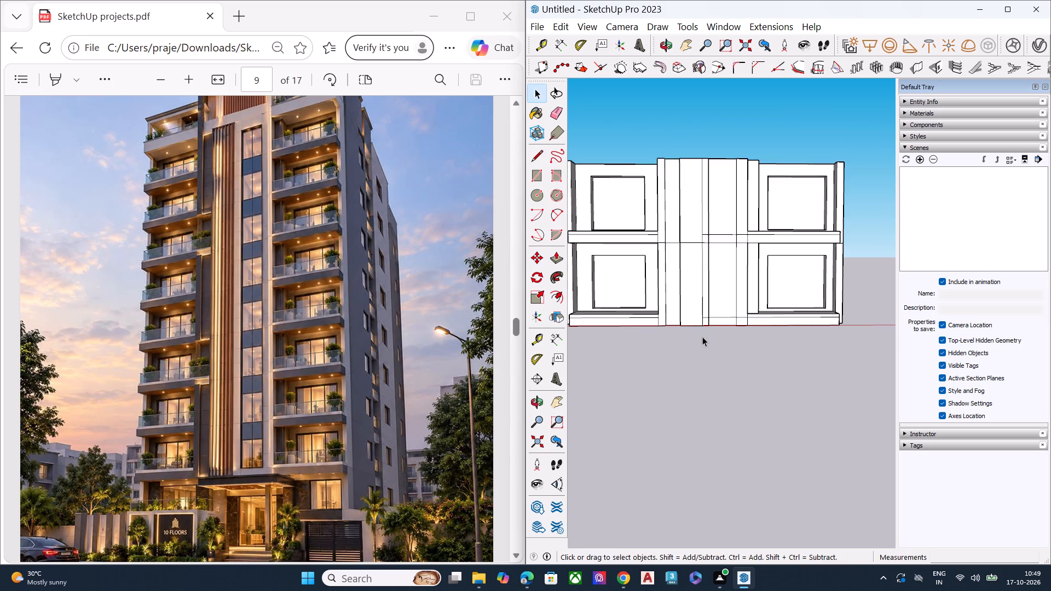
Erase the floor joint line across the narrow front strip at the left edge of the central projection.
middle_click_drag(692, 260, 828, 357)
scroll(826, 358, "down", 1)
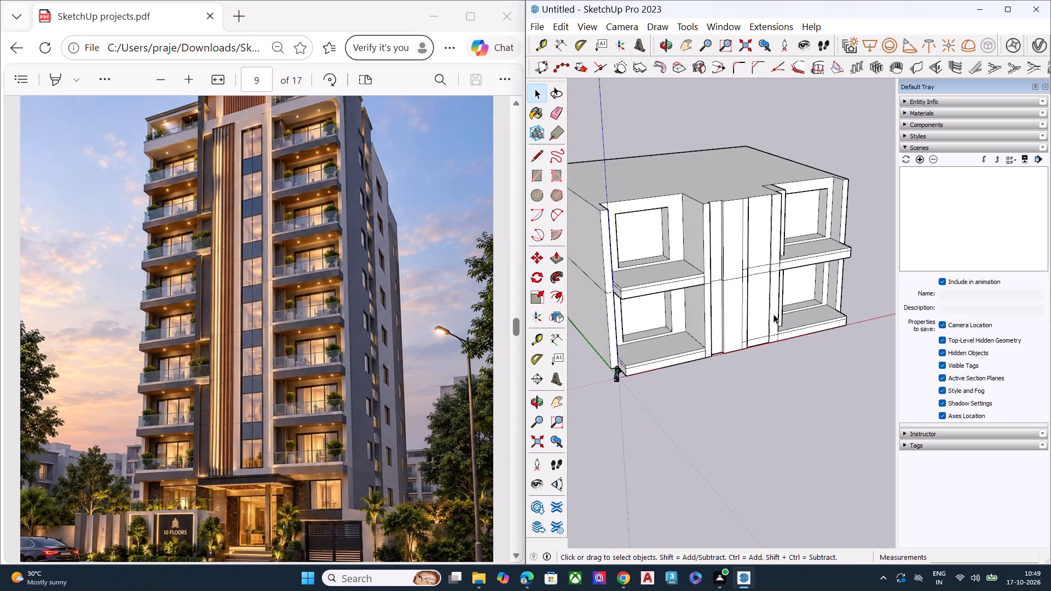
scroll(746, 246, "up", 7)
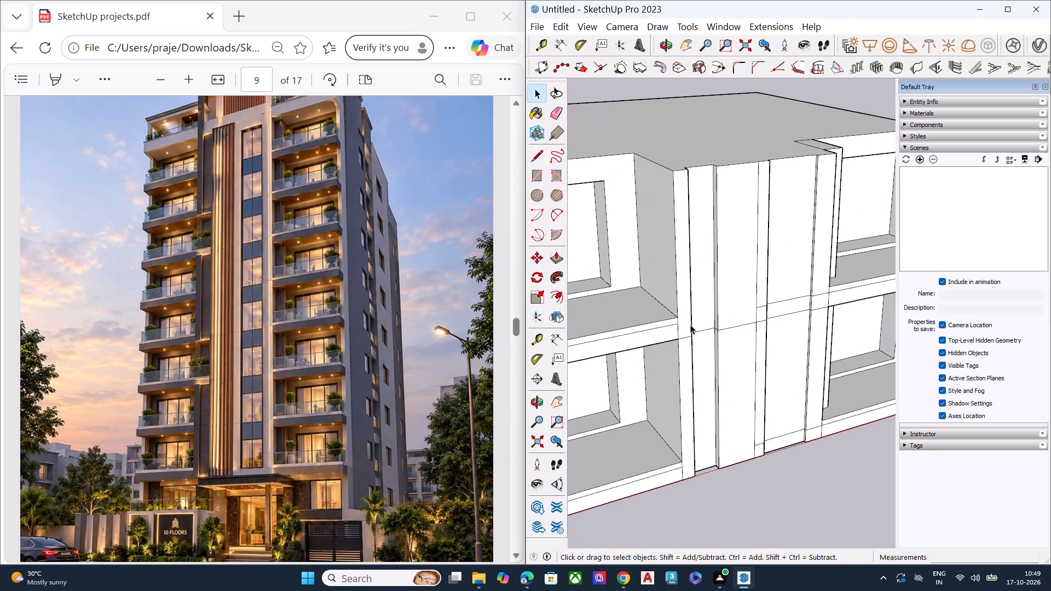
middle_click_drag(676, 363, 679, 314)
scroll(680, 312, "up", 6)
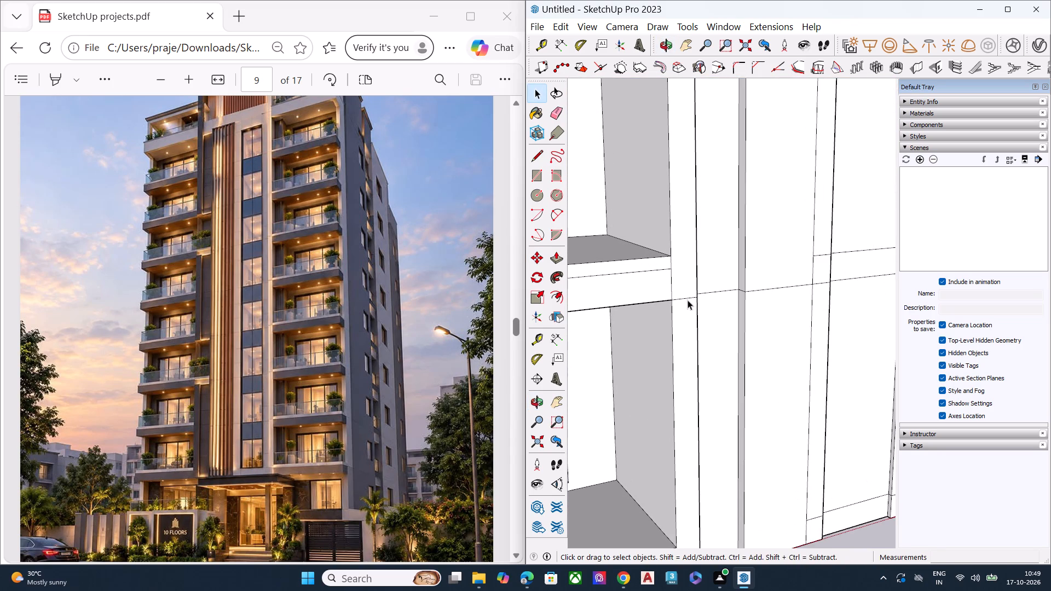
key("e")
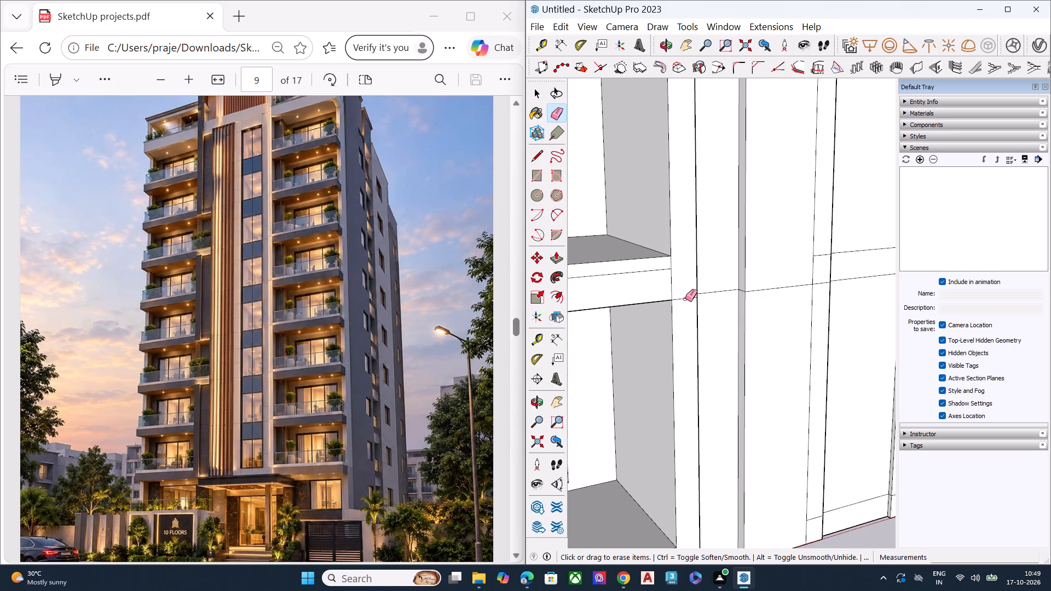
left_click(685, 299)
Erase the two short joint-line segments on the recessed groove faces beside the central projection's left strip.
middle_click_drag(717, 302, 541, 302)
scroll(660, 289, "down", 7)
middle_click_drag(626, 294, 557, 293)
scroll(625, 291, "up", 4)
scroll(656, 286, "down", 1)
scroll(656, 286, "up", 5)
scroll(696, 282, "down", 6)
middle_click_drag(787, 301, 611, 310)
scroll(654, 266, "up", 1)
scroll(657, 266, "down", 1)
scroll(657, 266, "up", 4)
scroll(660, 266, "down", 5)
scroll(660, 266, "up", 3)
scroll(662, 268, "down", 1)
scroll(664, 270, "up", 1)
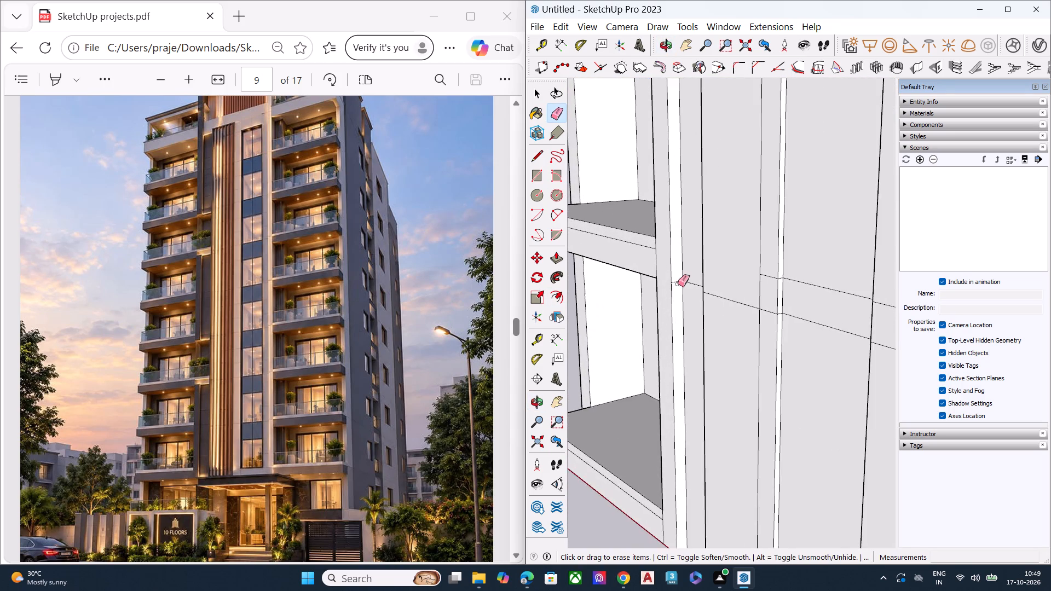
scroll(678, 284, "down", 2)
scroll(678, 284, "up", 3)
scroll(678, 284, "down", 3)
scroll(678, 284, "up", 3)
left_click(679, 281)
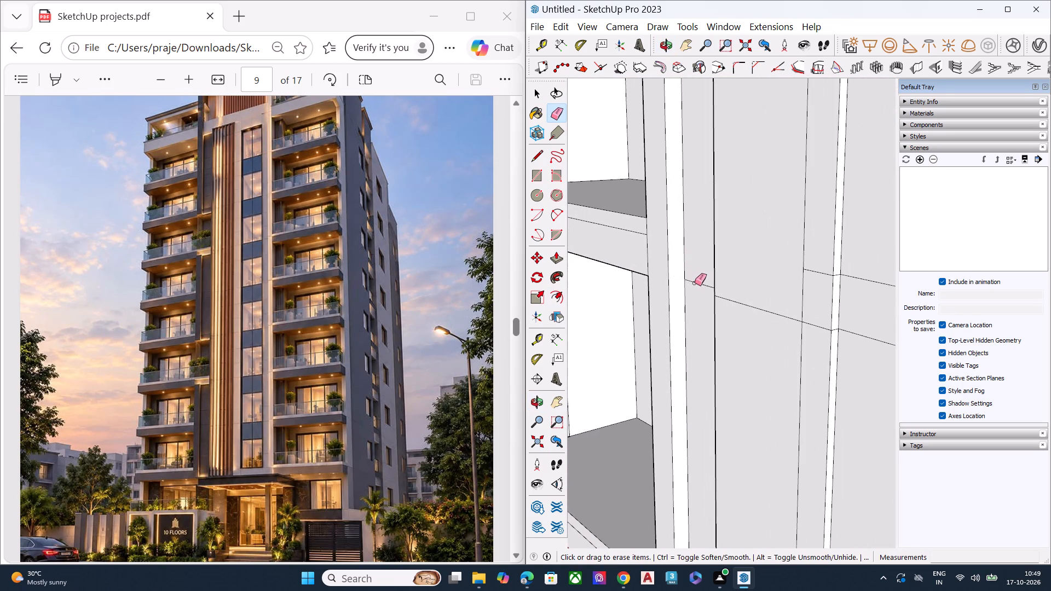
left_click(695, 283)
Examine the tower's lower floors in the reference PDF and compare them with the two-floor block from the front.
scroll(680, 300, "down", 4)
middle_click_drag(682, 311, 830, 322)
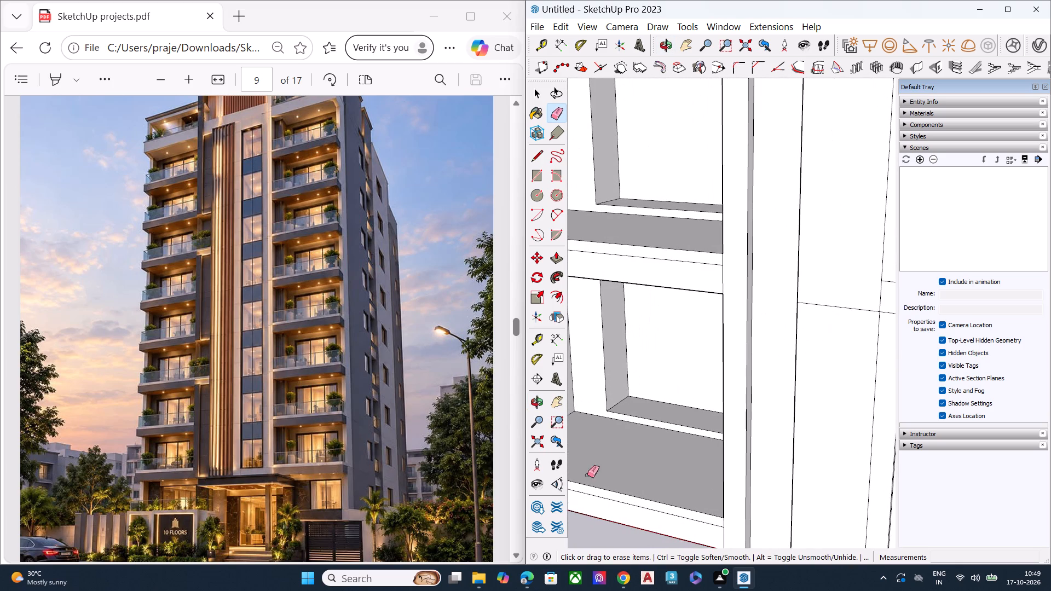
scroll(245, 444, "down", 2)
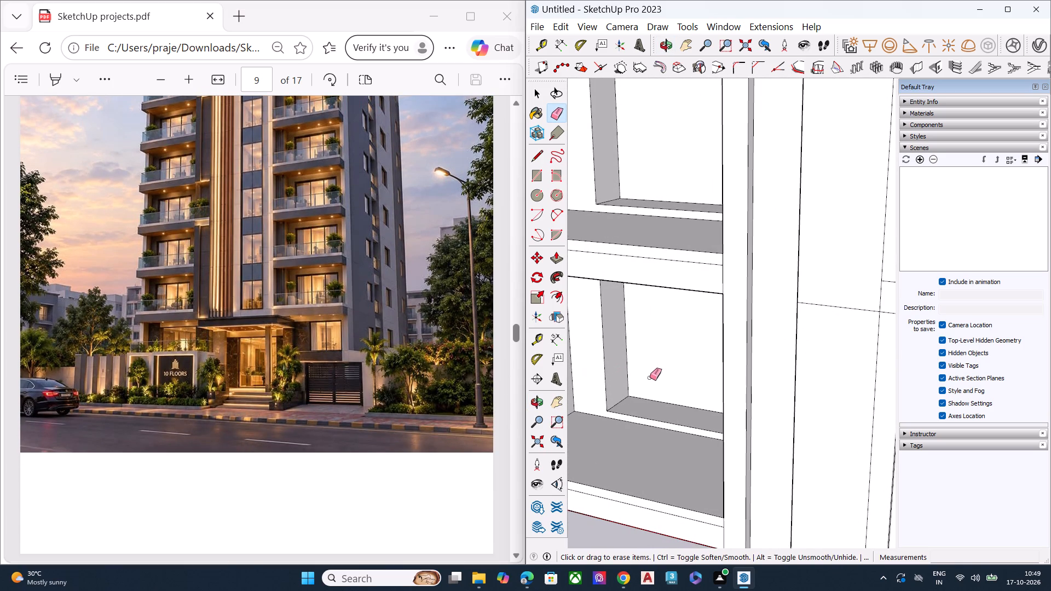
scroll(642, 383, "down", 1)
scroll(642, 383, "up", 1)
scroll(642, 383, "down", 1)
scroll(642, 383, "up", 3)
scroll(642, 383, "down", 6)
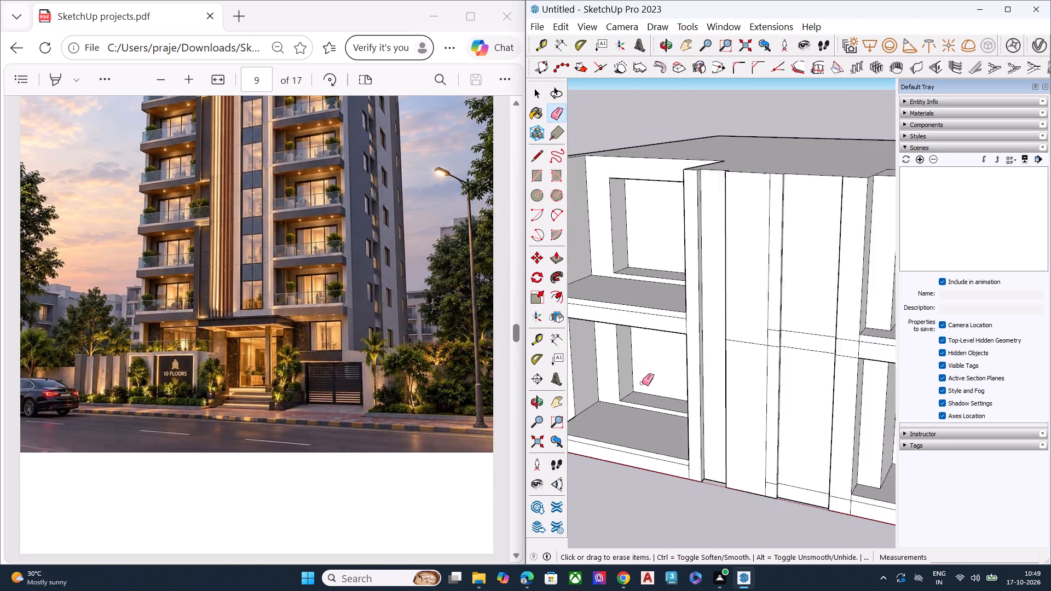
scroll(642, 383, "down", 3)
middle_click_drag(630, 214, 610, 200)
scroll(669, 210, "up", 3)
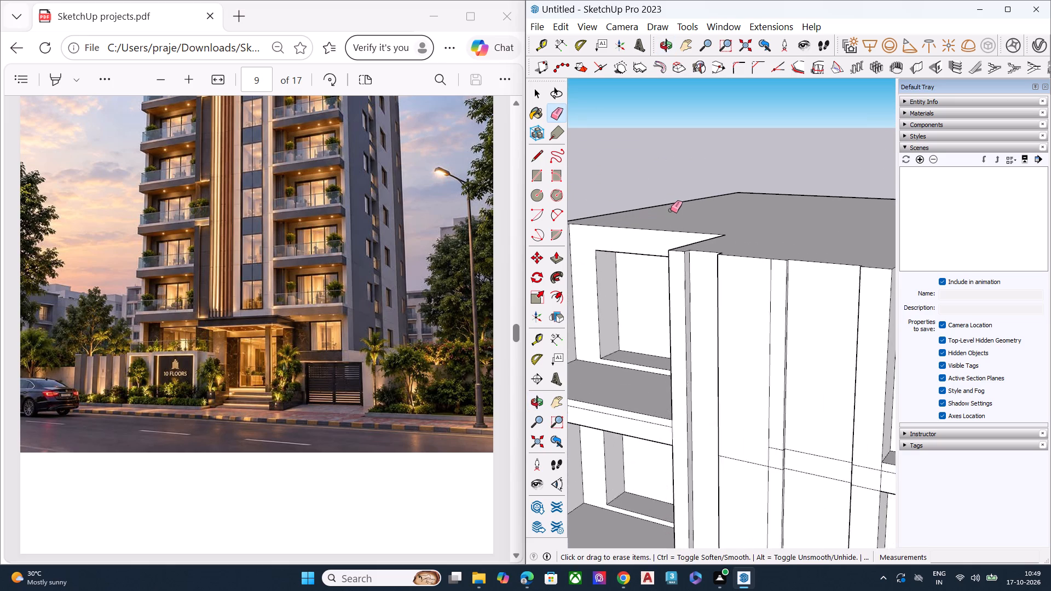
scroll(671, 210, "up", 1)
scroll(671, 210, "down", 1)
scroll(671, 210, "up", 4)
scroll(657, 245, "down", 8)
scroll(623, 285, "down", 7)
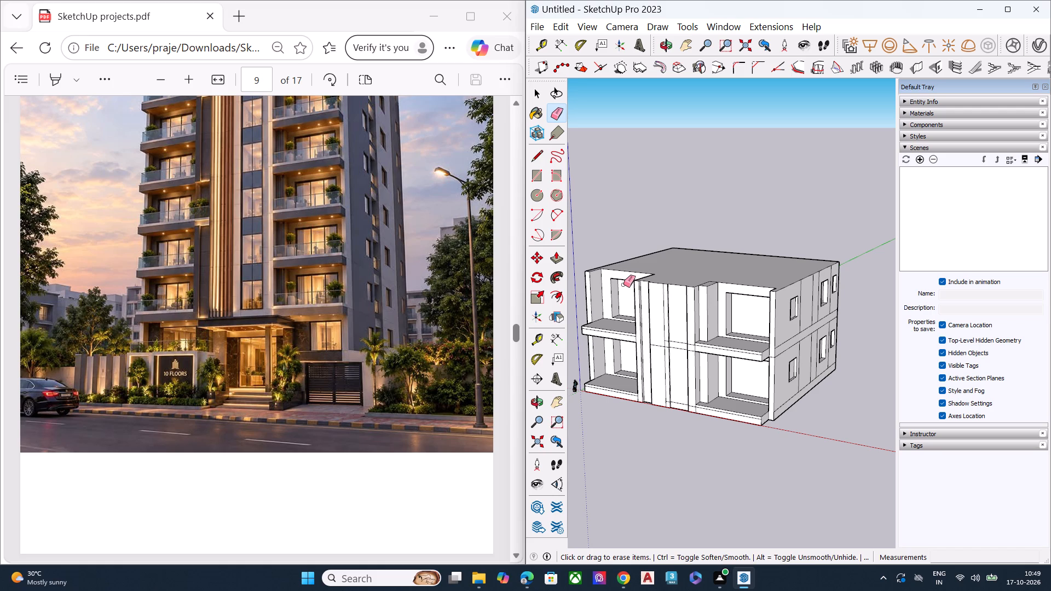
key("space")
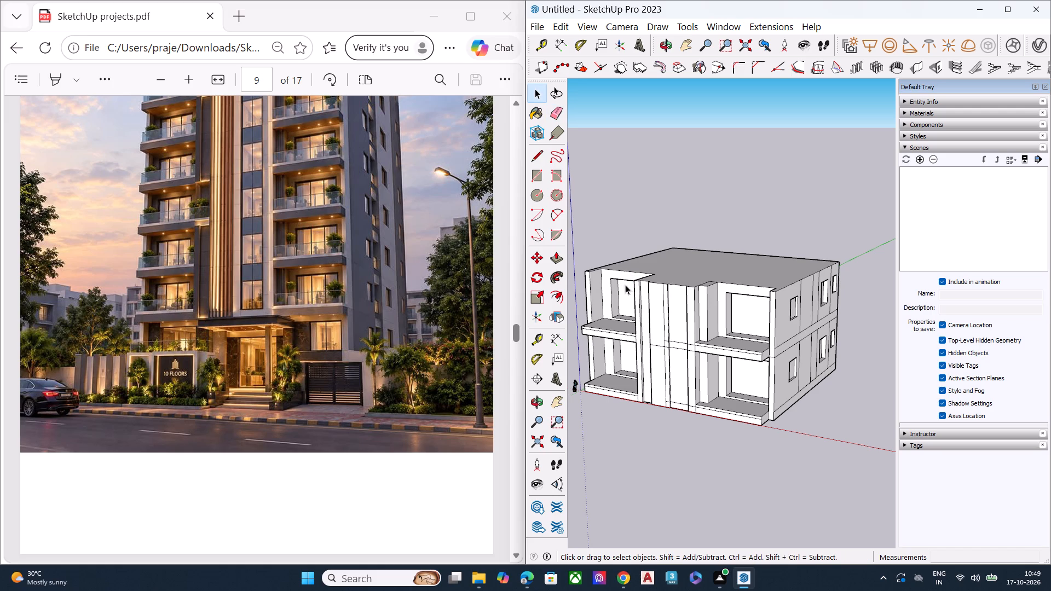
Draw two vertical lines, each 3' 7 5/16", across the side wall's floor band to join the first two vertical panel lines between floors.
middle_click_drag(655, 403, 607, 332)
scroll(781, 339, "up", 12)
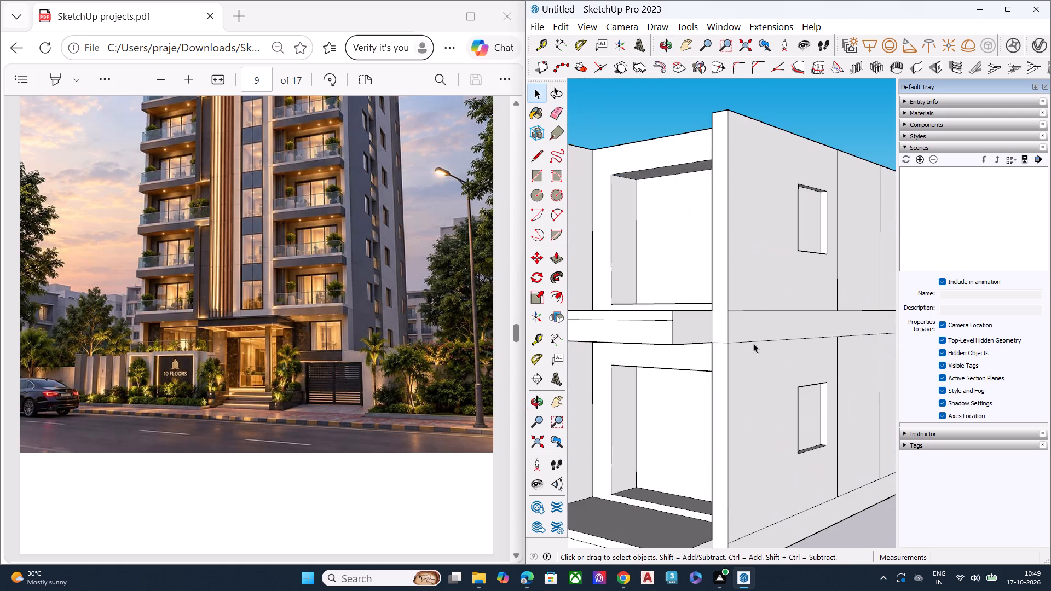
scroll(711, 358, "down", 7)
middle_click_drag(759, 370, 628, 383)
scroll(792, 325, "up", 5)
scroll(748, 352, "down", 2)
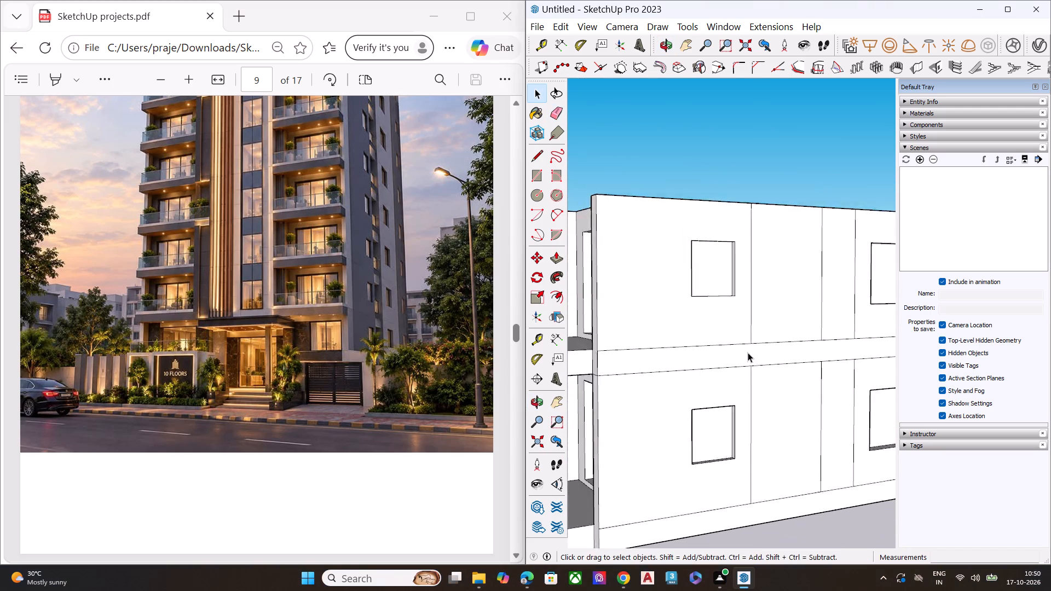
scroll(748, 352, "down", 3)
middle_click_drag(807, 340, 827, 439)
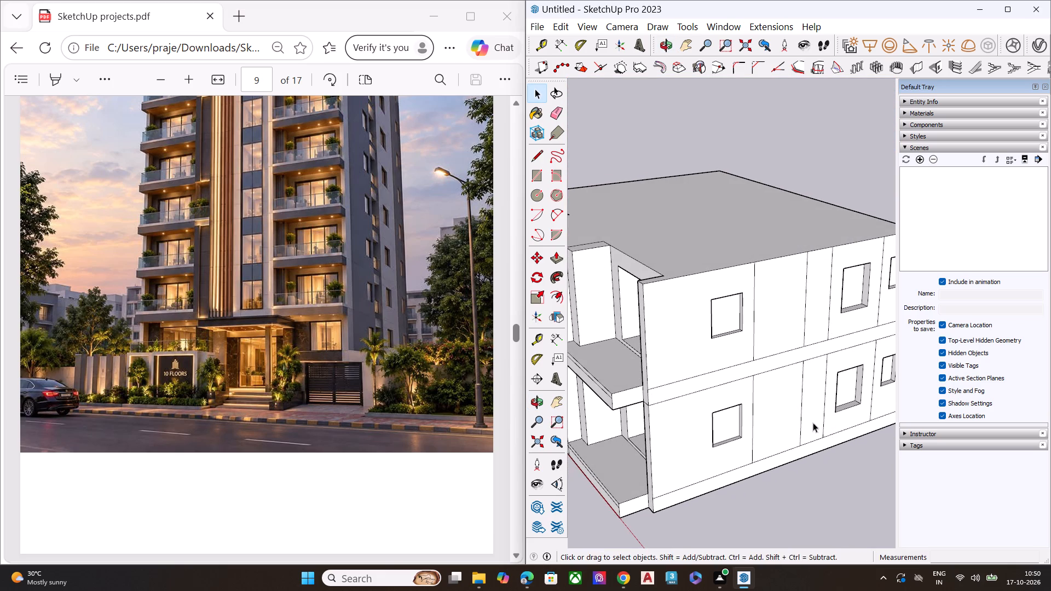
middle_click_drag(821, 389, 770, 374)
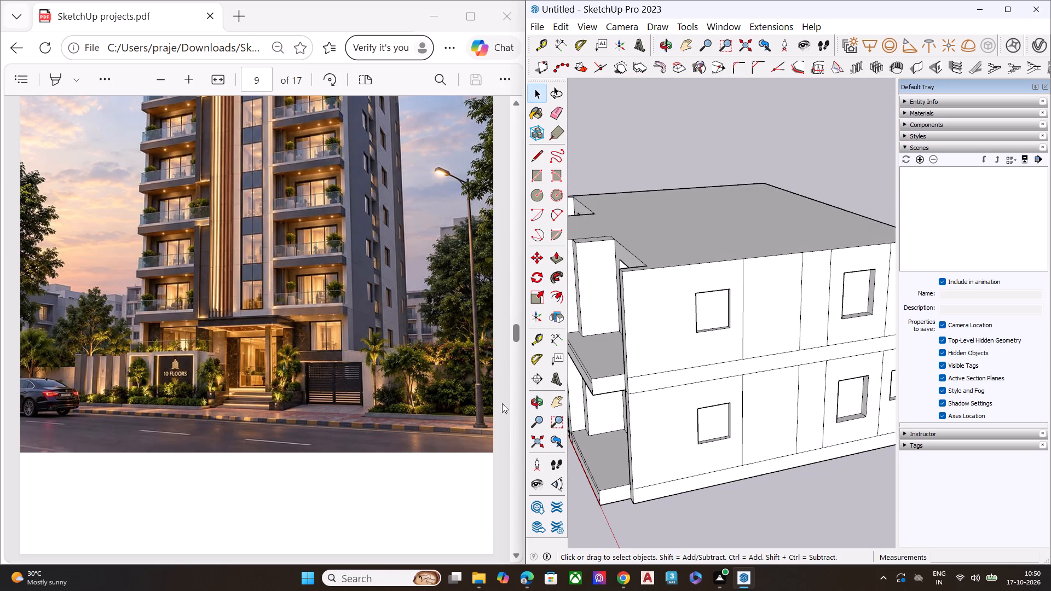
scroll(752, 360, "up", 2)
key("l")
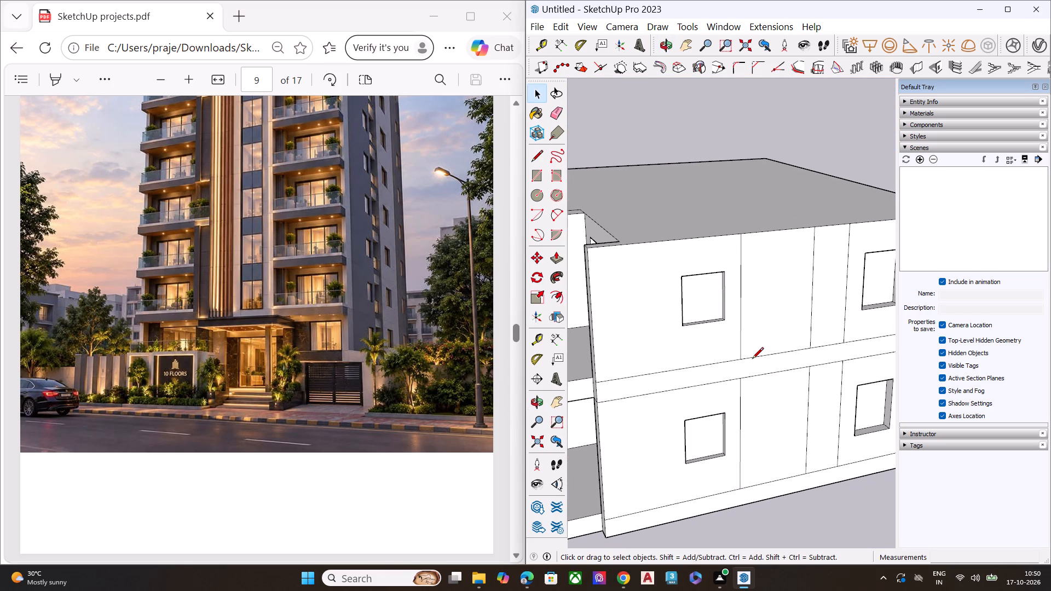
left_click(742, 361)
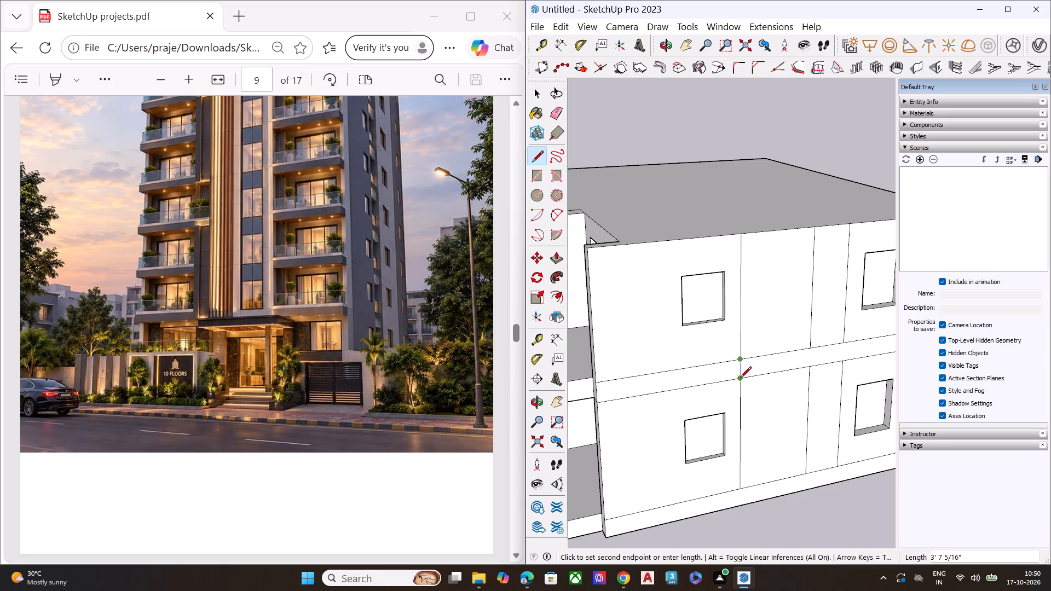
left_click(740, 379)
left_click(810, 350)
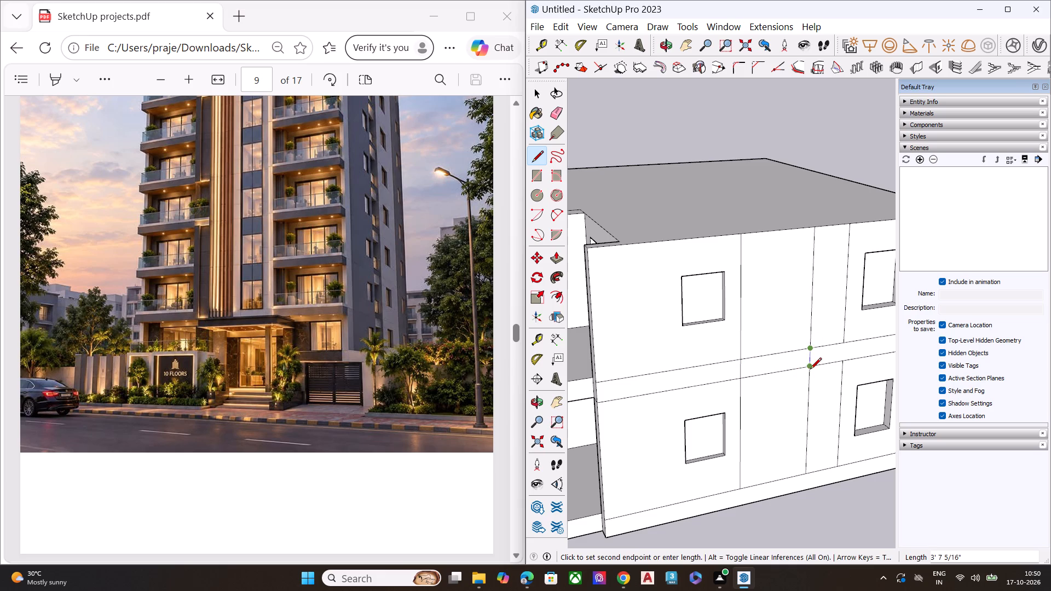
left_click(810, 369)
key("space")
Copy the floor band's lower edge segment between those two vertical lines about 3' 5 1/8" down the lower panel.
middle_click_drag(740, 373, 750, 317)
middle_click_drag(764, 419, 769, 380)
left_click(773, 363)
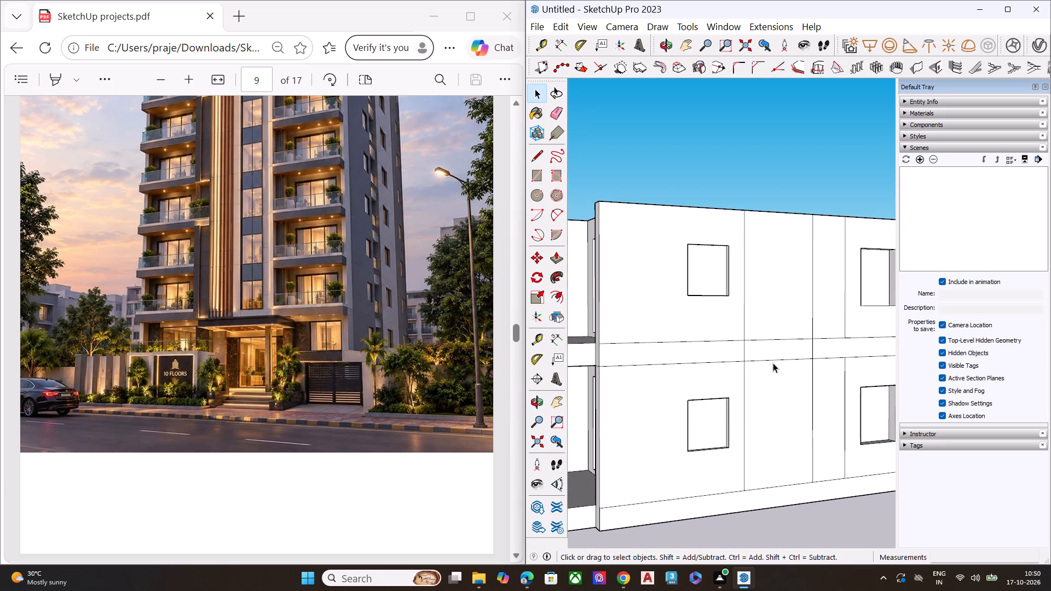
left_click(776, 360)
key("m")
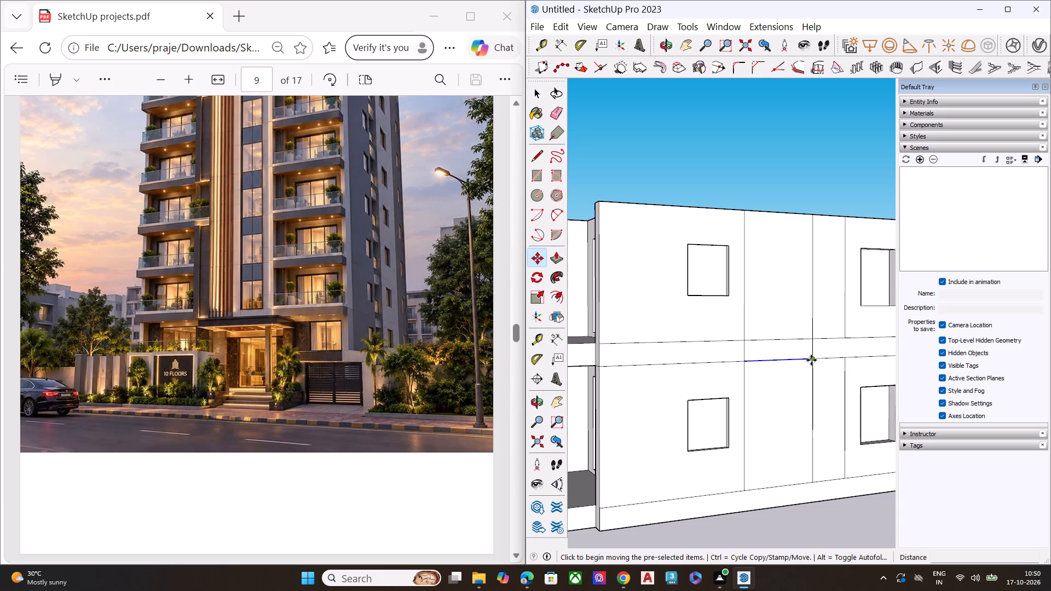
left_click(811, 360)
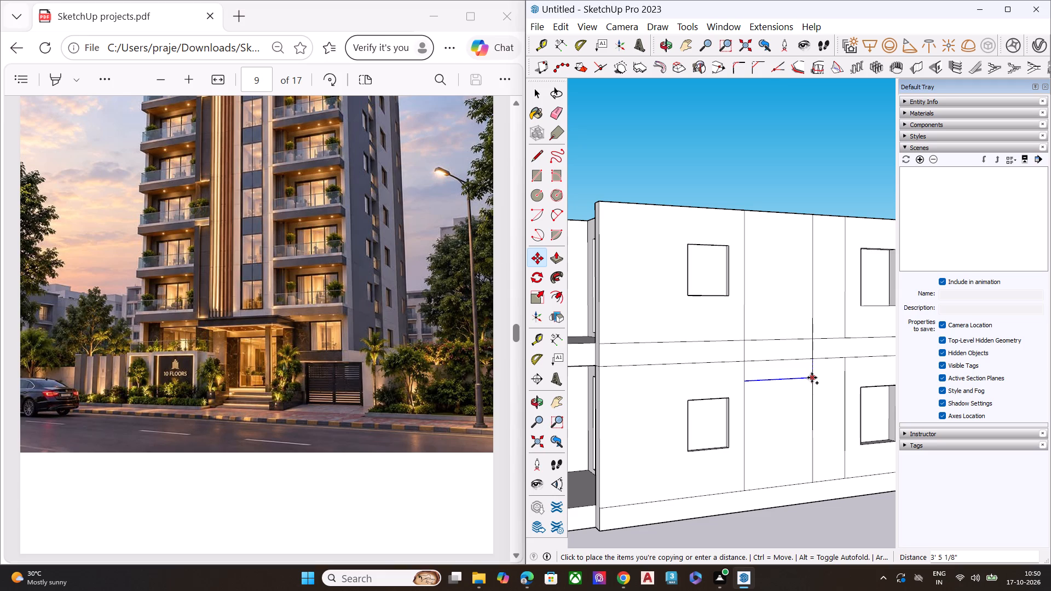
left_click(812, 378)
key("space")
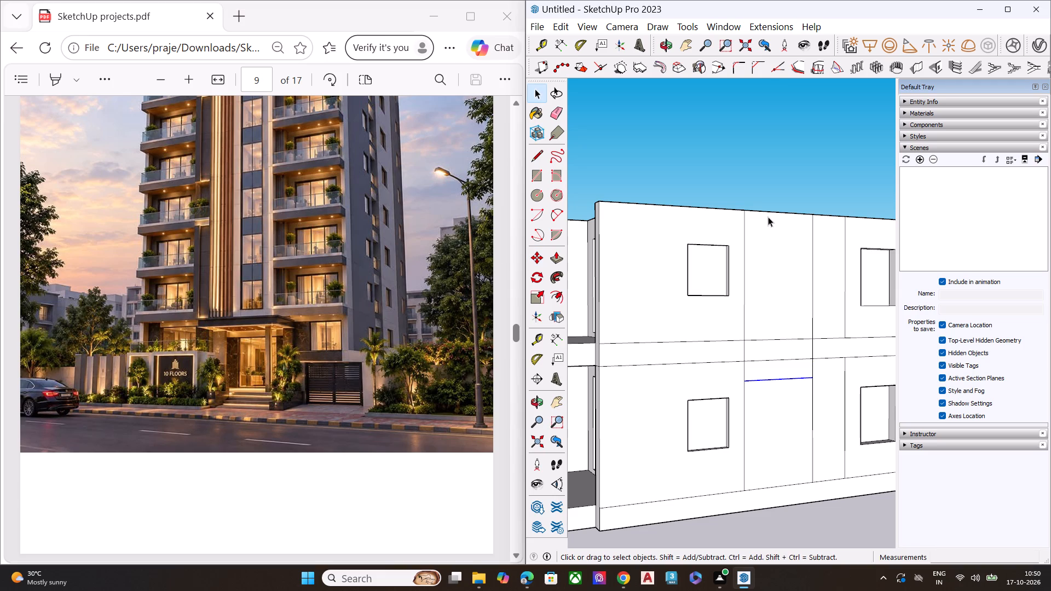
Copy the side wall's top edge segment between the same two vertical lines about 3' 9 3/8" down the upper panel.
scroll(769, 217, "up", 4)
scroll(767, 219, "down", 5)
scroll(766, 221, "up", 2)
left_click(778, 210)
key("m")
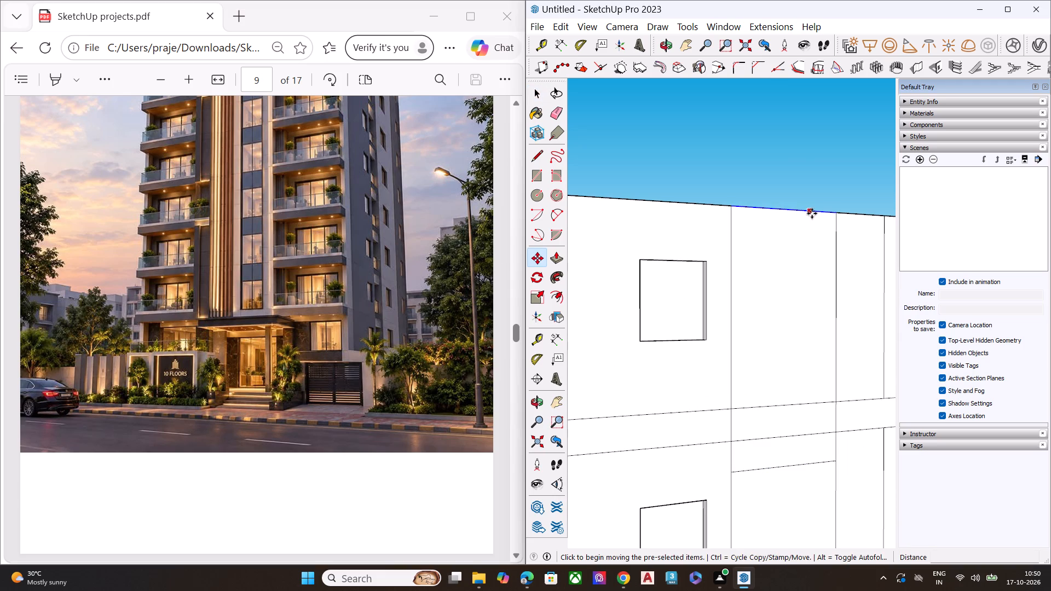
left_click(836, 213)
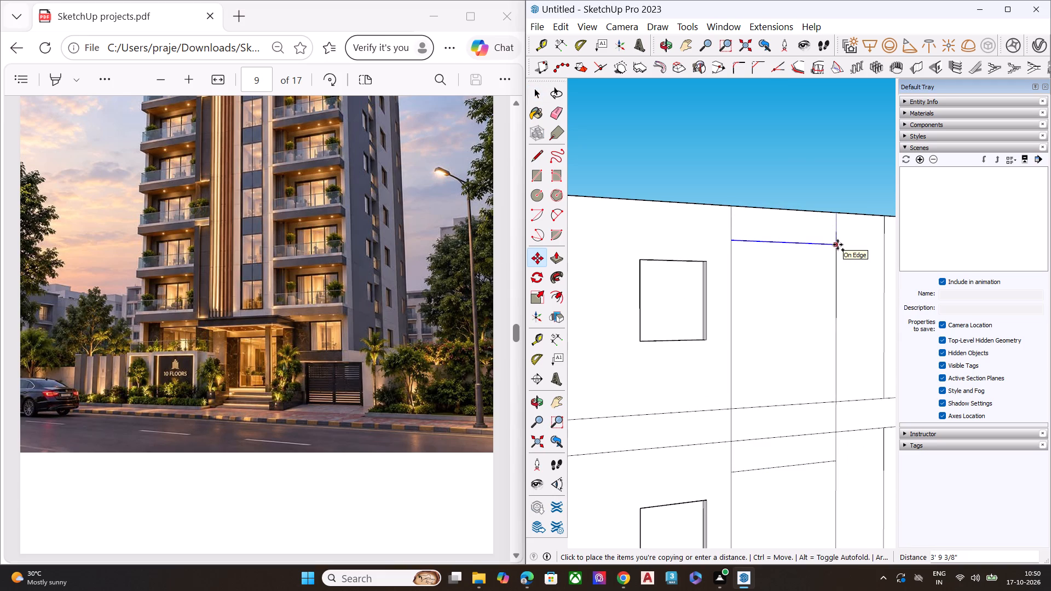
left_click(838, 245)
key("space")
scroll(740, 270, "down", 4)
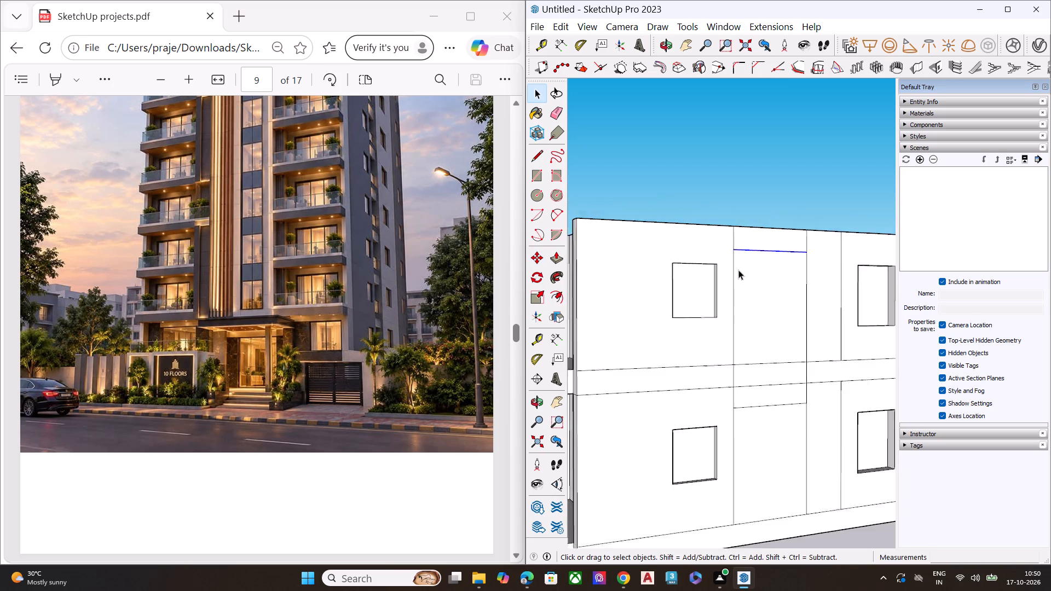
Erase both horizontal floor band lines on the side wall's front bay, between the front corner and the first vertical line.
scroll(738, 270, "down", 3)
middle_click_drag(755, 332, 773, 333)
scroll(763, 370, "up", 6)
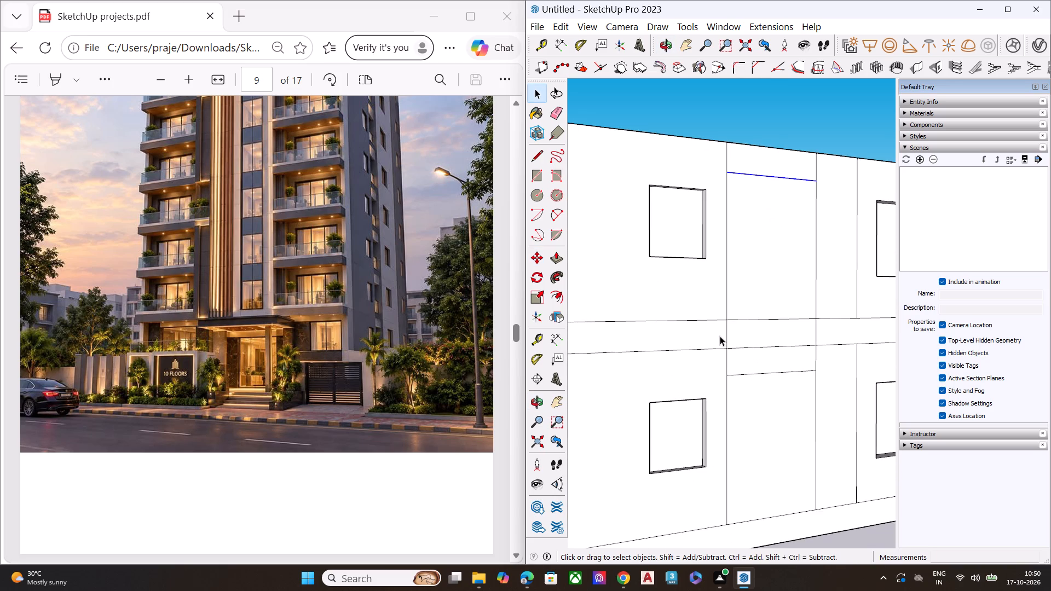
key("e")
scroll(726, 336, "down", 2)
scroll(728, 336, "up", 1)
scroll(729, 336, "down", 5)
scroll(660, 329, "down", 1)
scroll(660, 329, "up", 7)
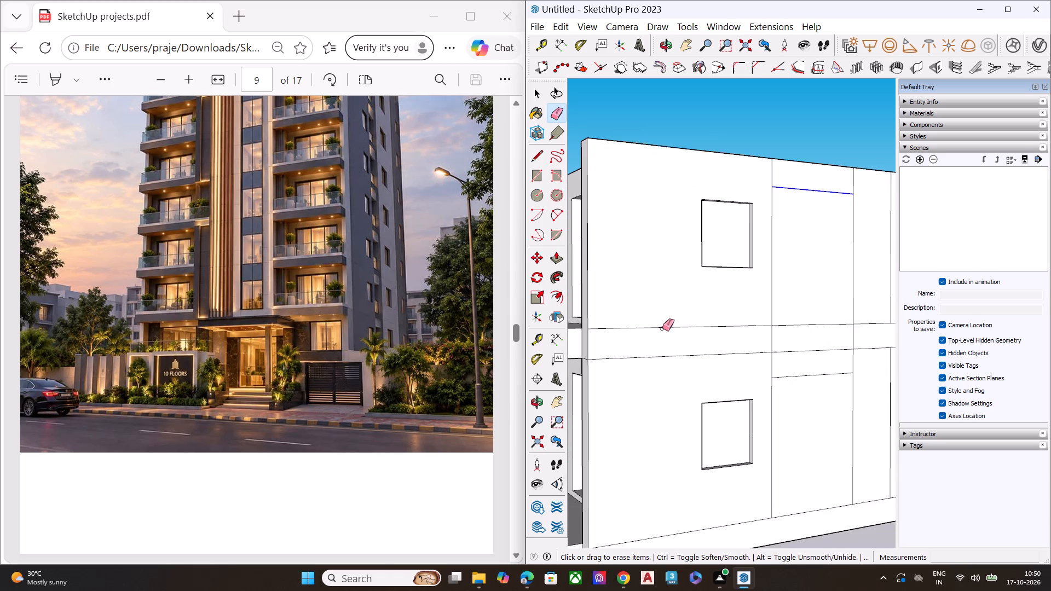
left_click(665, 327)
left_click(671, 356)
Draw two vertical lines, each 3' 7 5/16", across the side wall's floor band to join the third and fourth vertical panel lines between floors.
scroll(646, 340, "down", 6)
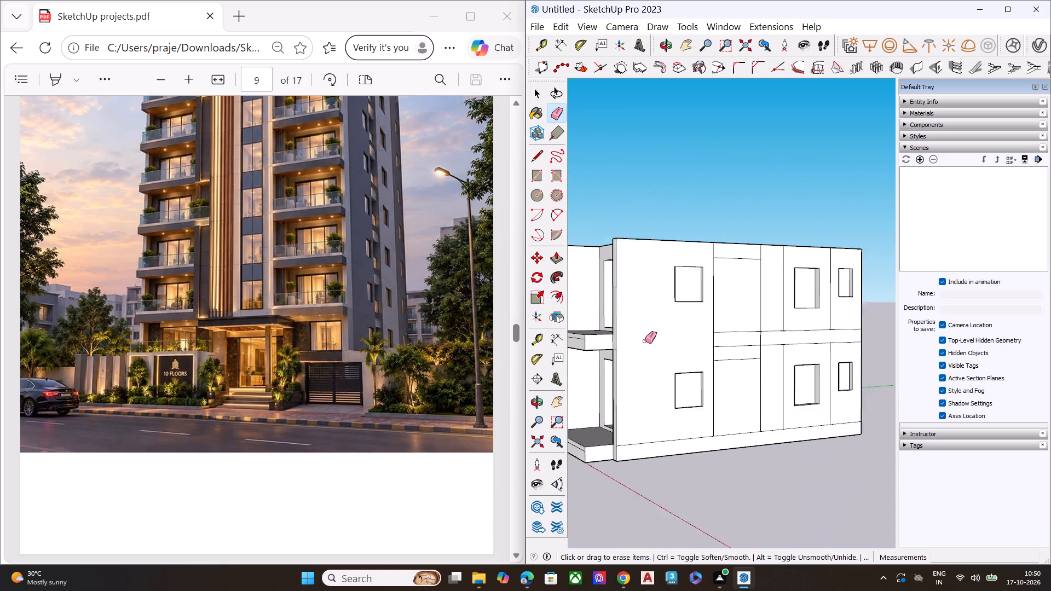
scroll(645, 341, "down", 2)
middle_click_drag(771, 347, 748, 356)
scroll(772, 341, "up", 8)
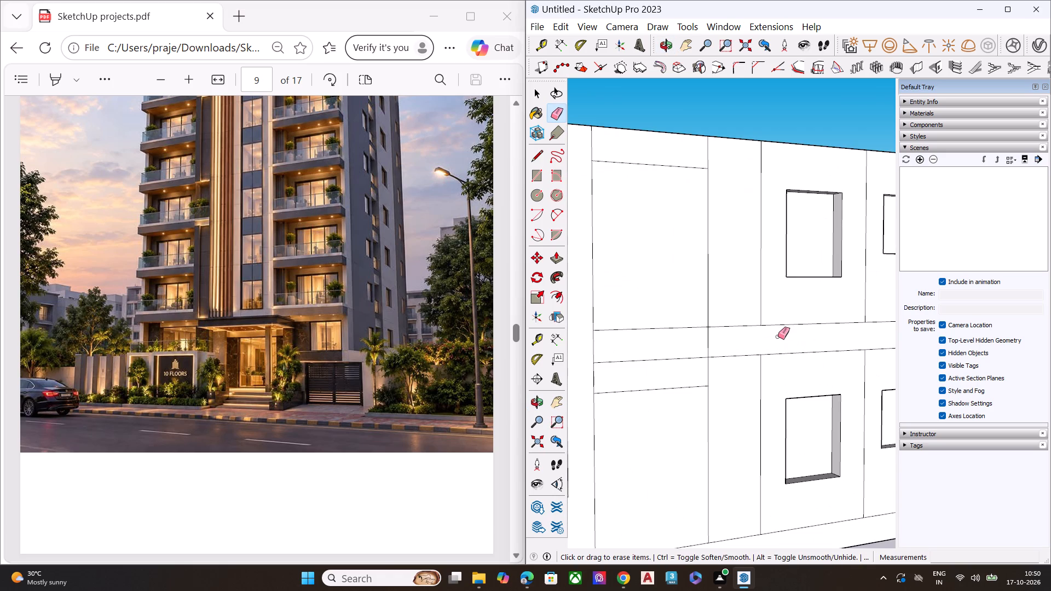
scroll(713, 322, "down", 6)
scroll(769, 346, "up", 7)
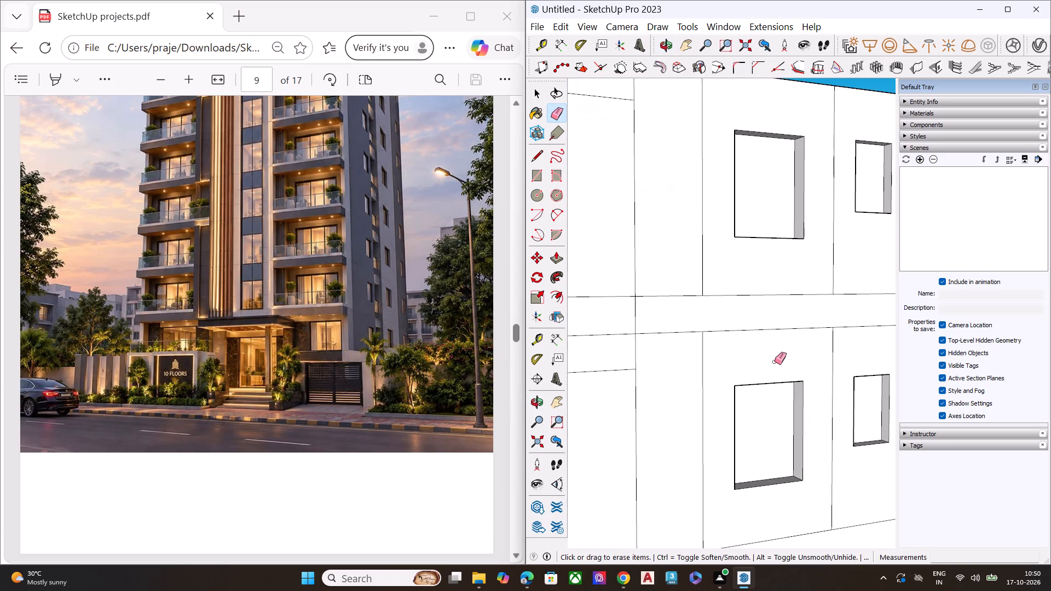
key("l")
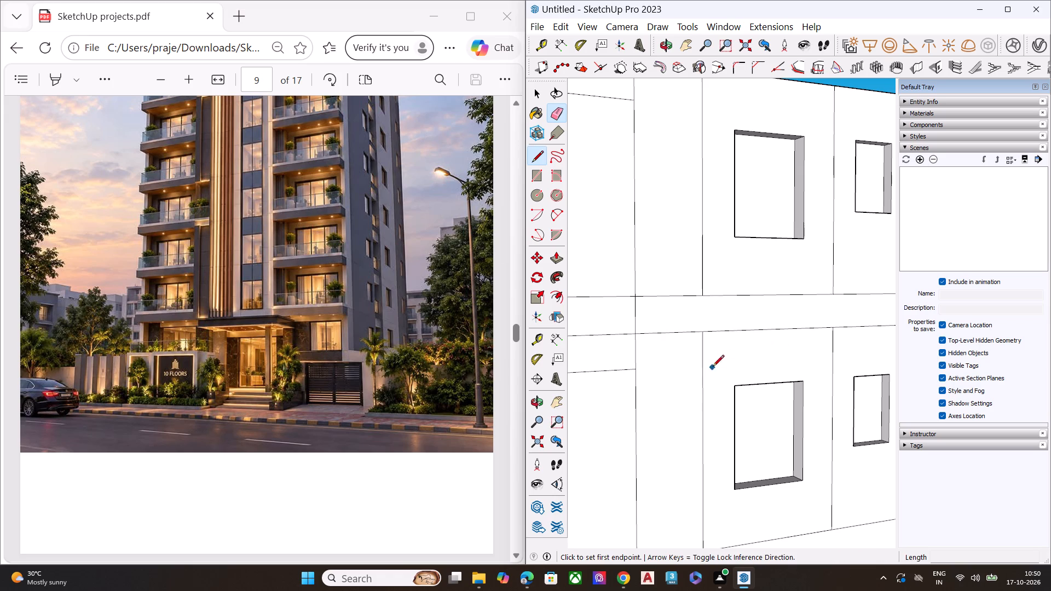
left_click_drag(700, 298, 701, 311)
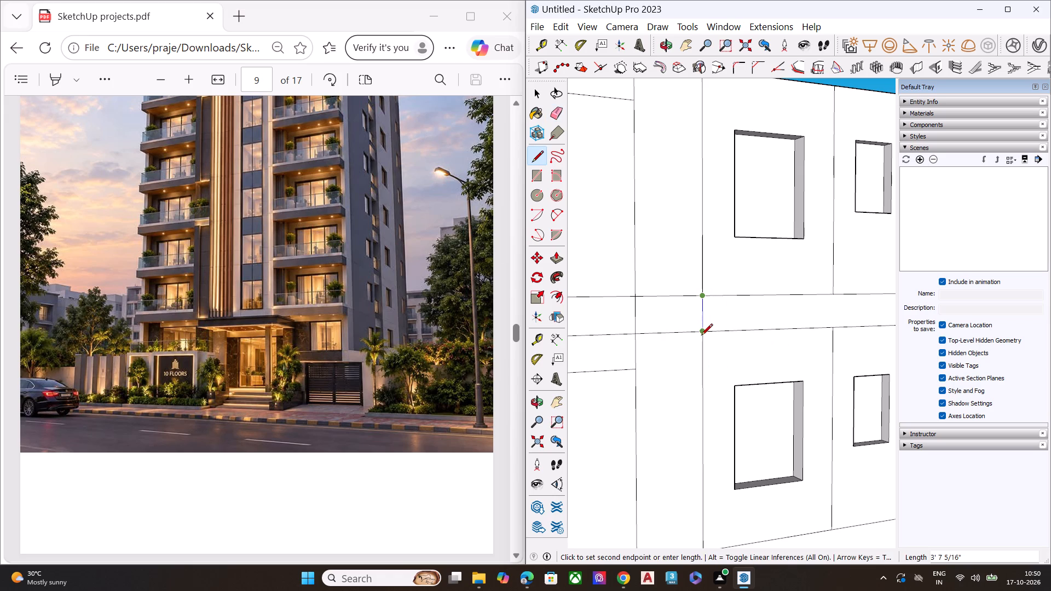
left_click(701, 336)
left_click(832, 294)
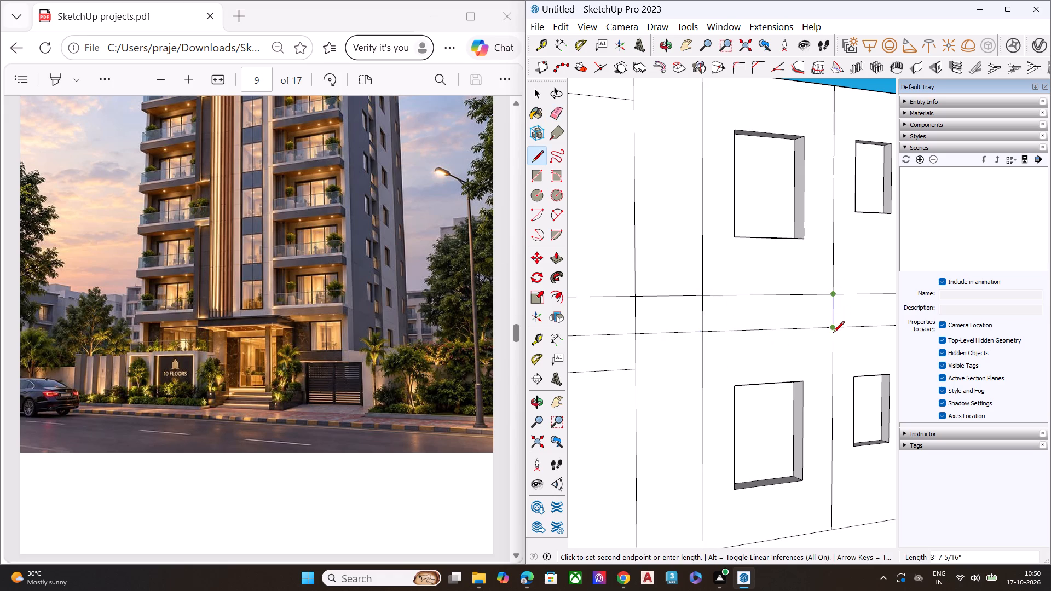
left_click(833, 334)
key("space")
Erase both horizontal floor band lines on the side wall's rear bay, between the last vertical line and the rear corner.
scroll(674, 352, "down", 4)
middle_click_drag(798, 372, 790, 348)
scroll(777, 375, "up", 2)
scroll(809, 351, "down", 7)
scroll(712, 391, "up", 4)
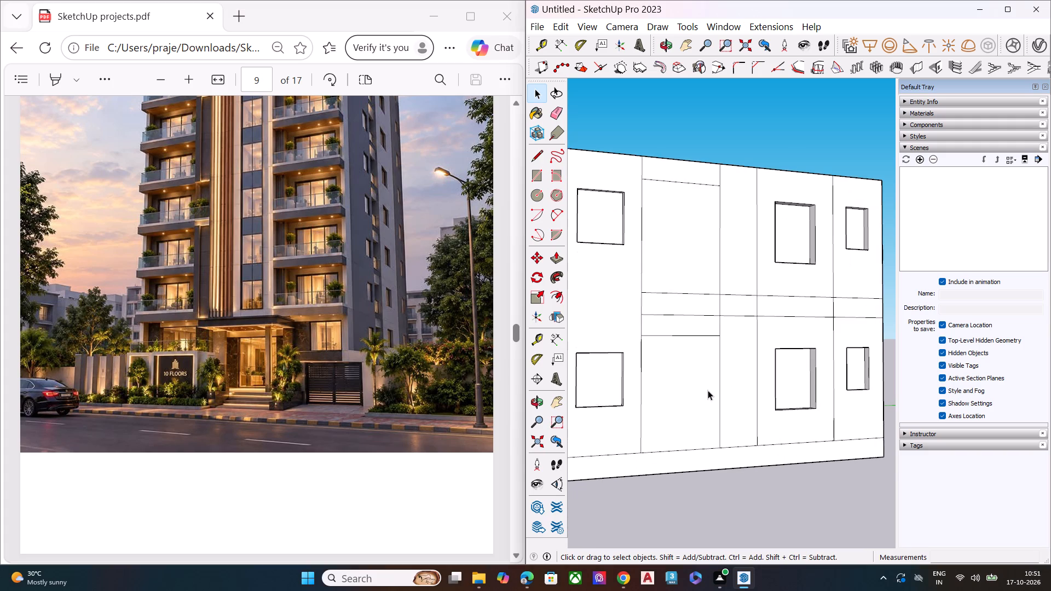
scroll(708, 390, "up", 1)
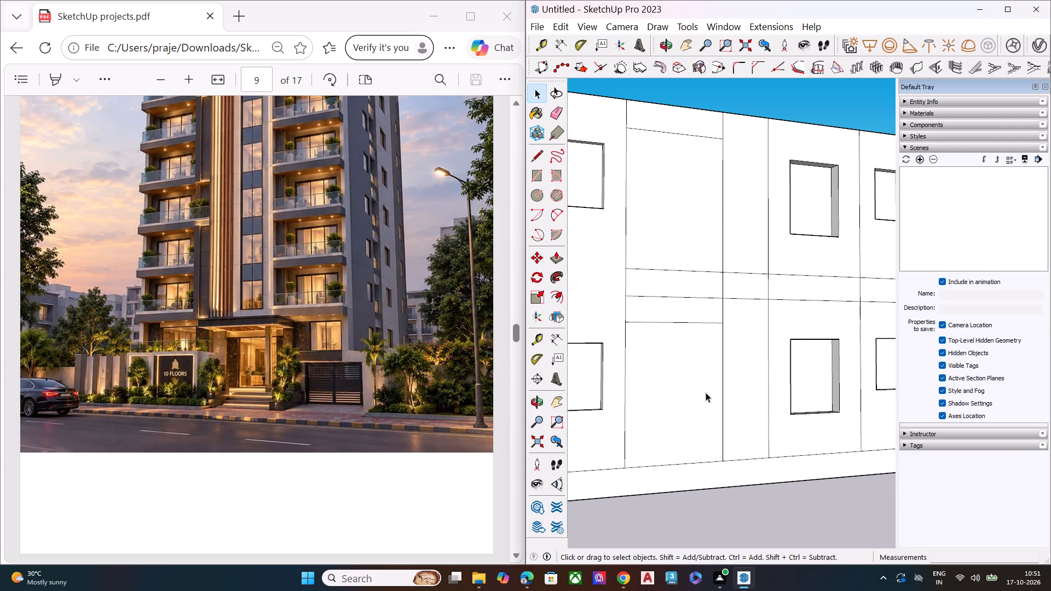
scroll(708, 395, "down", 7)
middle_click_drag(735, 389, 802, 441)
key("space")
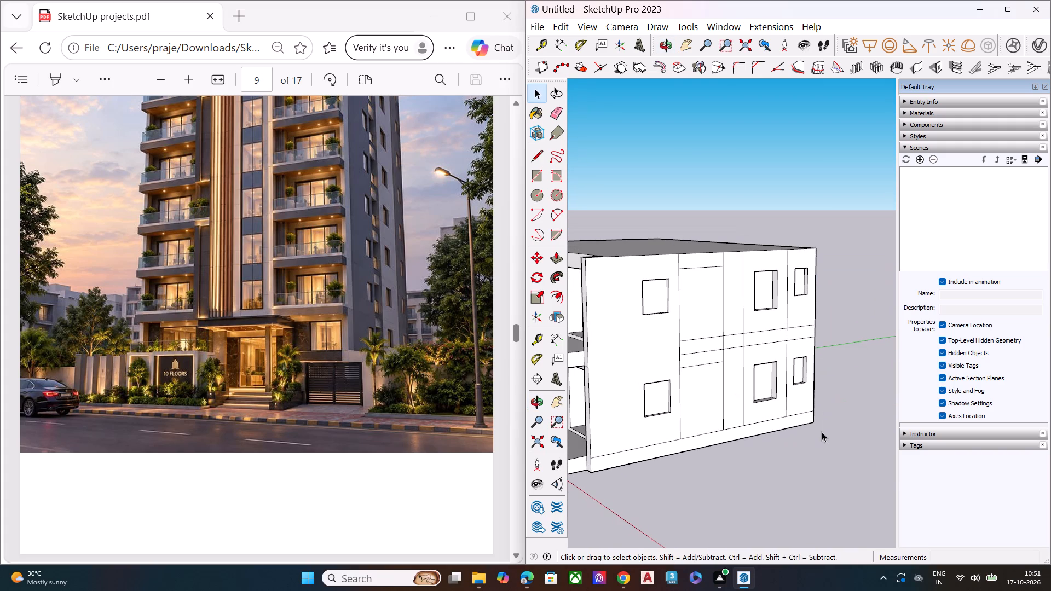
middle_click_drag(836, 408, 698, 408)
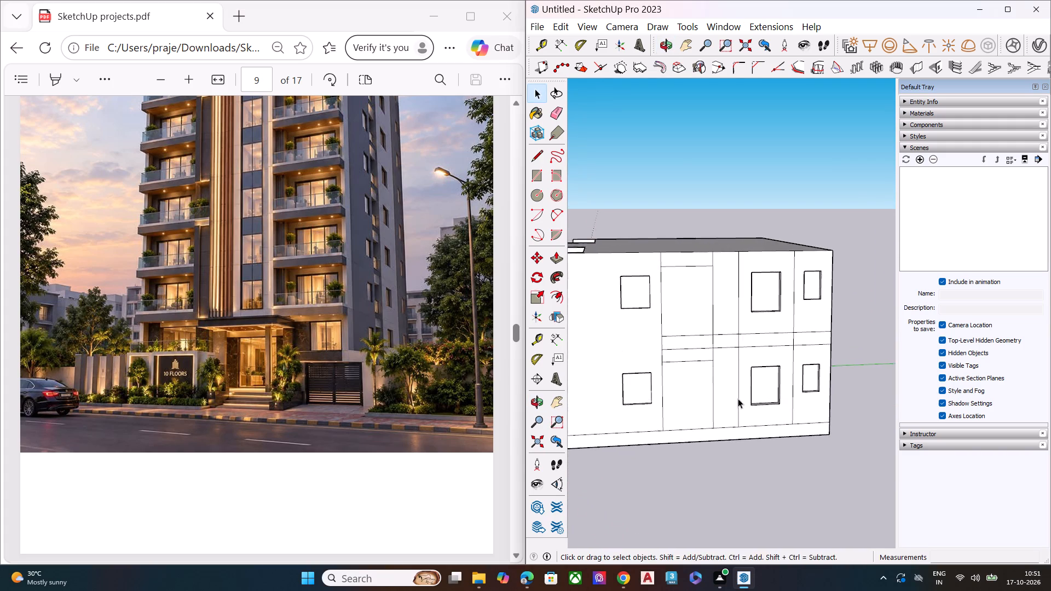
scroll(823, 389, "up", 6)
key("e")
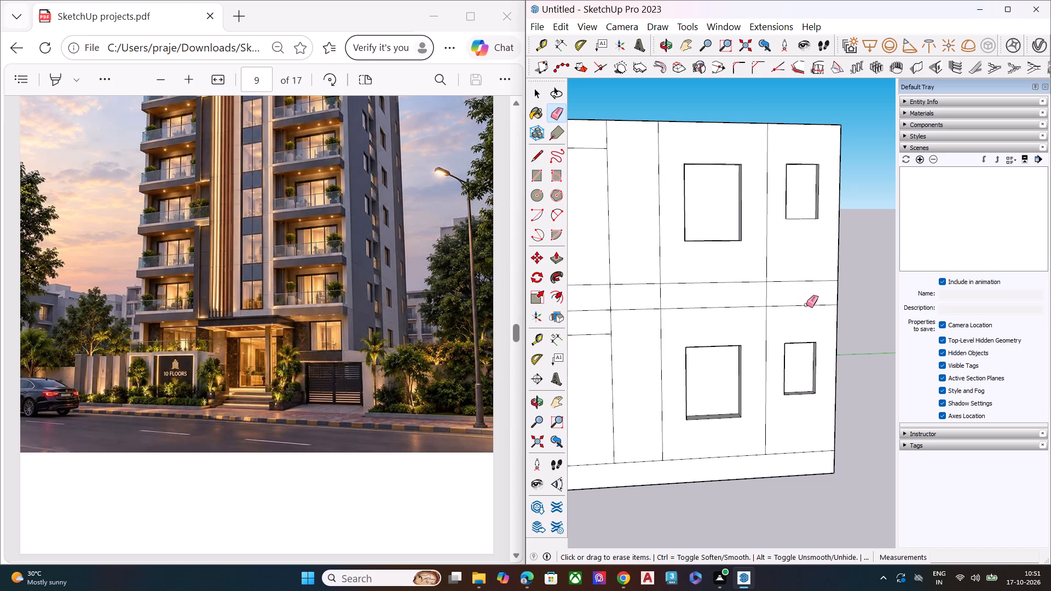
left_click(806, 305)
left_click(813, 281)
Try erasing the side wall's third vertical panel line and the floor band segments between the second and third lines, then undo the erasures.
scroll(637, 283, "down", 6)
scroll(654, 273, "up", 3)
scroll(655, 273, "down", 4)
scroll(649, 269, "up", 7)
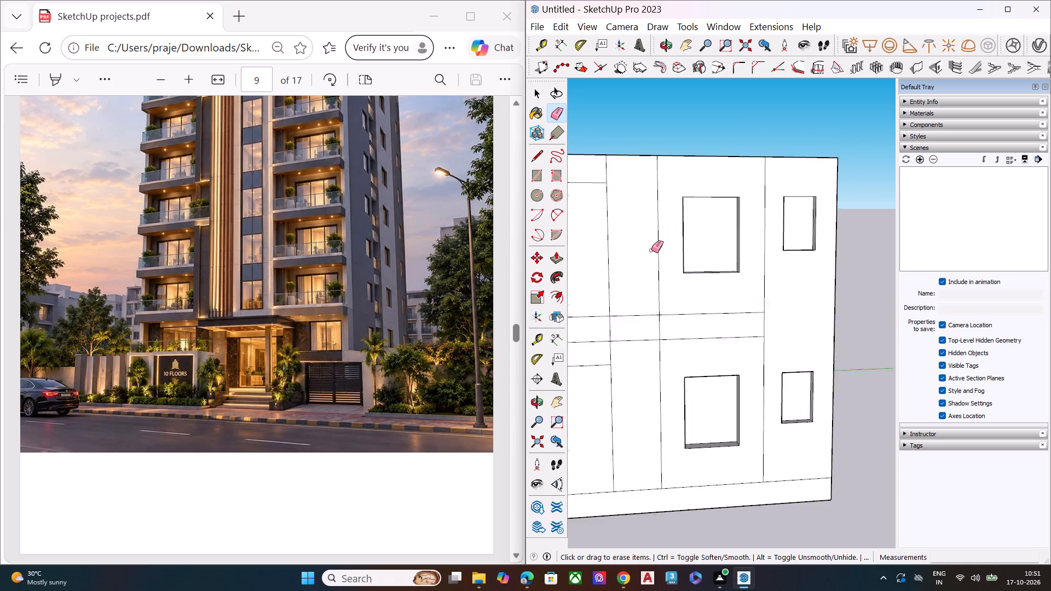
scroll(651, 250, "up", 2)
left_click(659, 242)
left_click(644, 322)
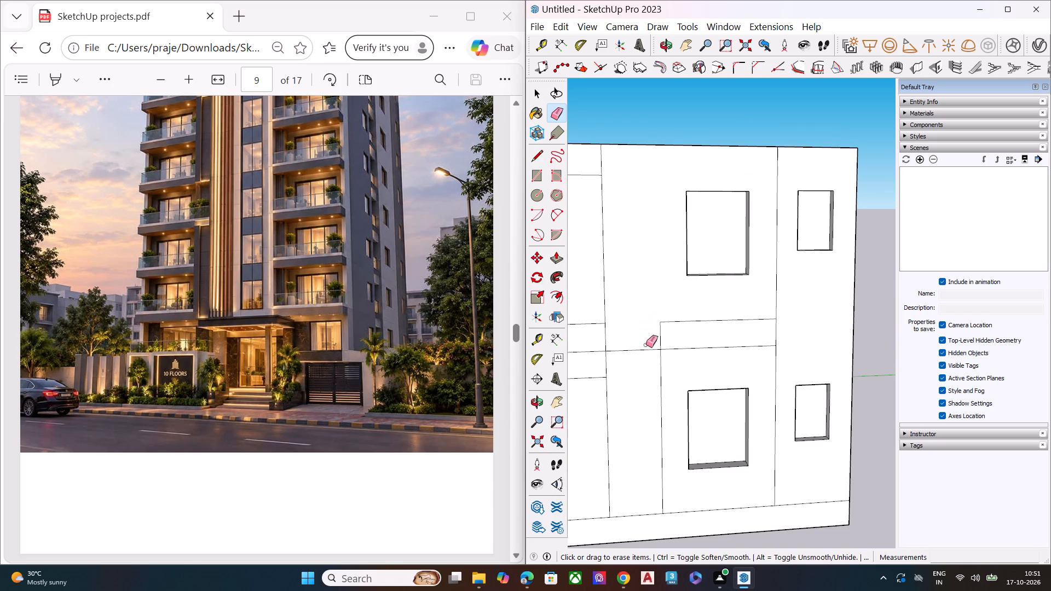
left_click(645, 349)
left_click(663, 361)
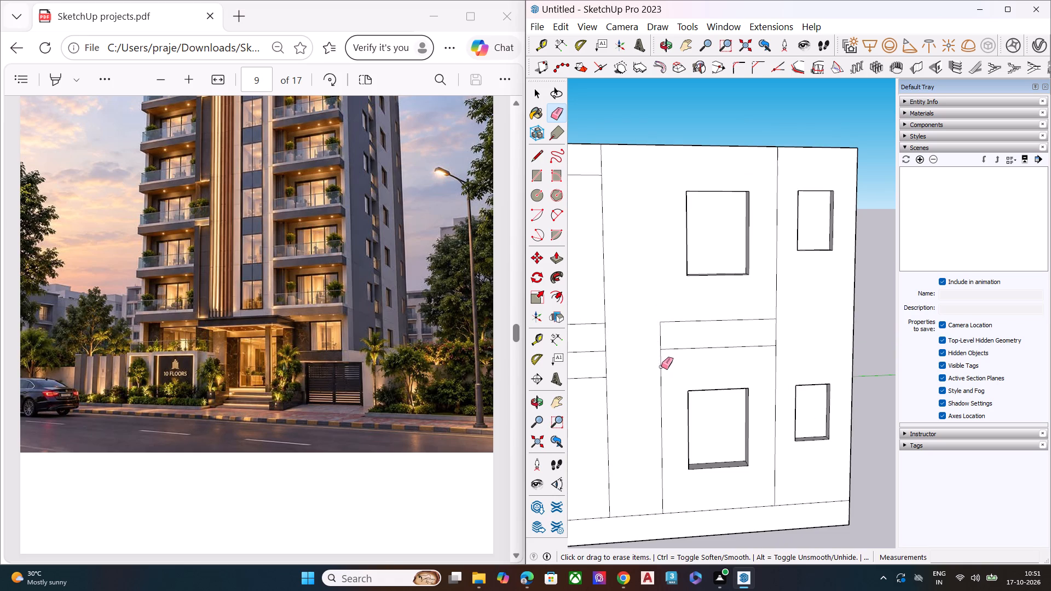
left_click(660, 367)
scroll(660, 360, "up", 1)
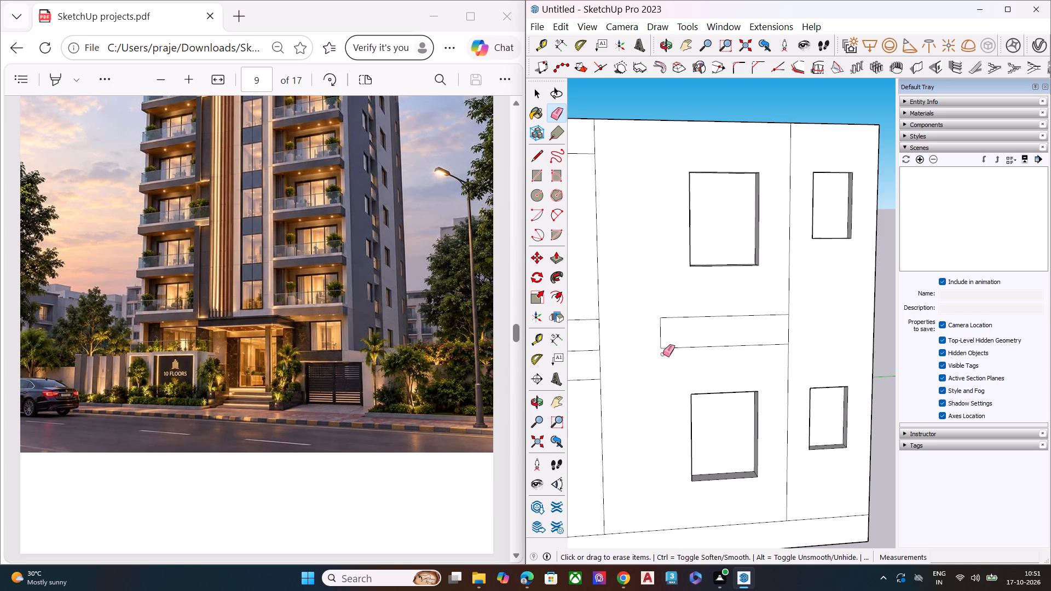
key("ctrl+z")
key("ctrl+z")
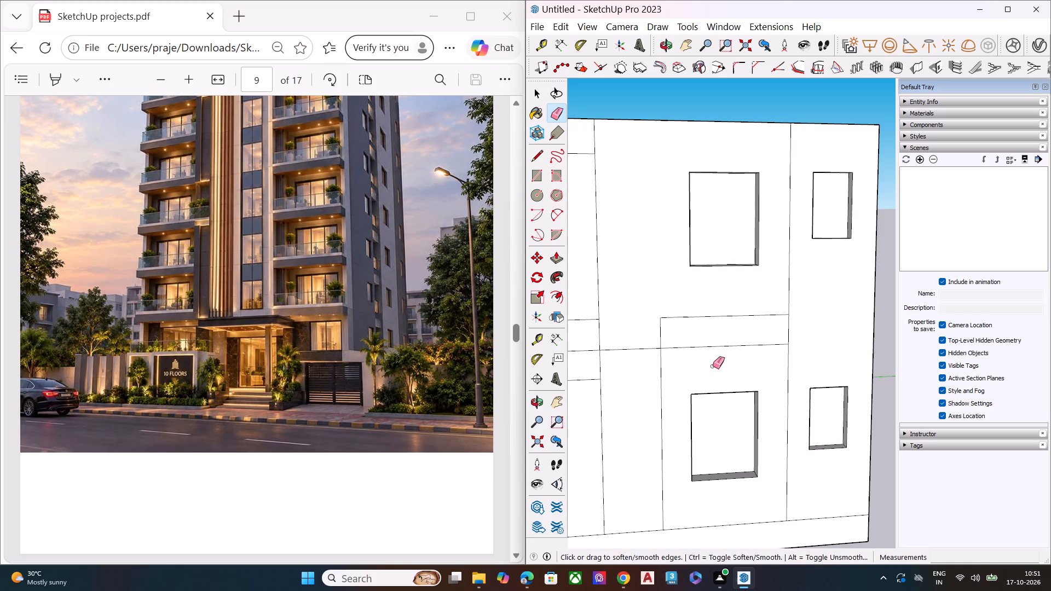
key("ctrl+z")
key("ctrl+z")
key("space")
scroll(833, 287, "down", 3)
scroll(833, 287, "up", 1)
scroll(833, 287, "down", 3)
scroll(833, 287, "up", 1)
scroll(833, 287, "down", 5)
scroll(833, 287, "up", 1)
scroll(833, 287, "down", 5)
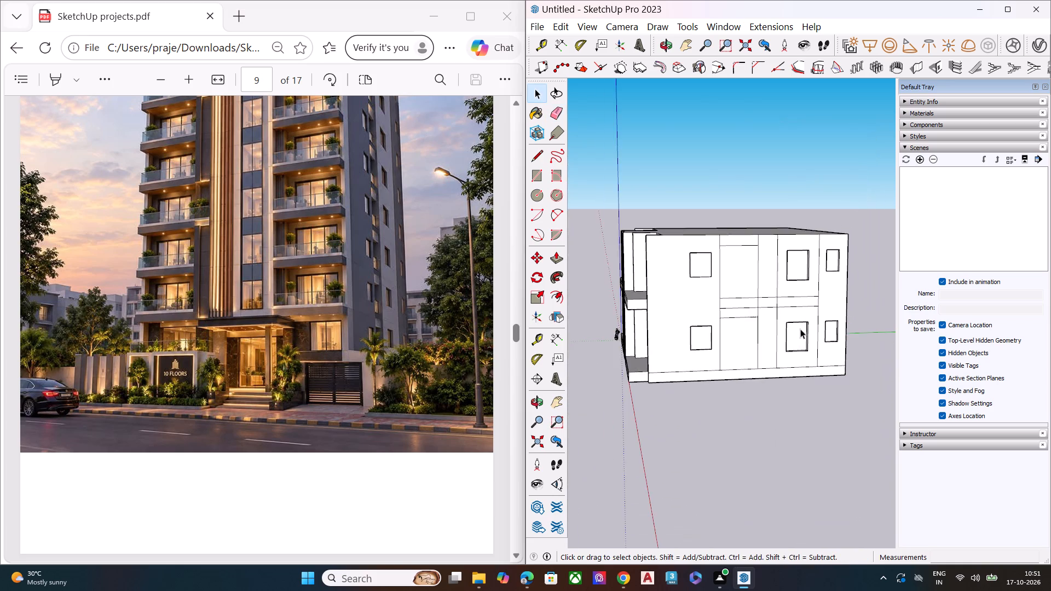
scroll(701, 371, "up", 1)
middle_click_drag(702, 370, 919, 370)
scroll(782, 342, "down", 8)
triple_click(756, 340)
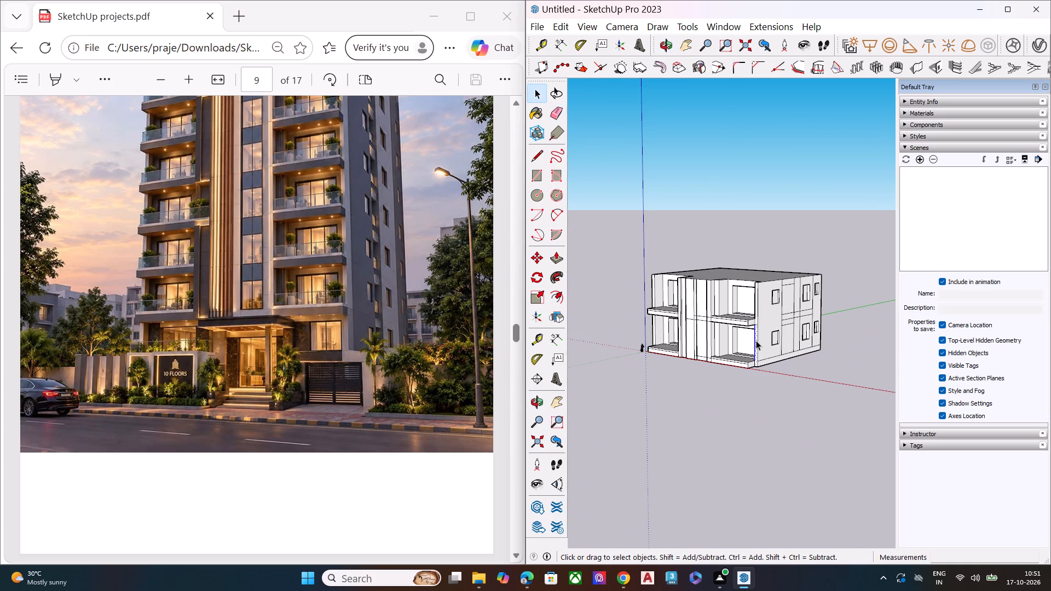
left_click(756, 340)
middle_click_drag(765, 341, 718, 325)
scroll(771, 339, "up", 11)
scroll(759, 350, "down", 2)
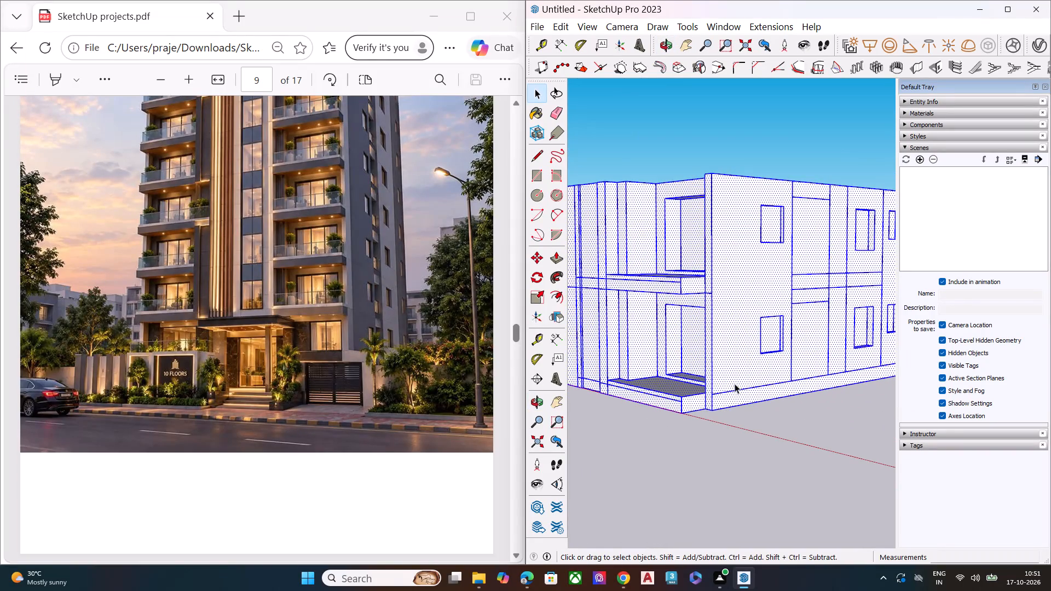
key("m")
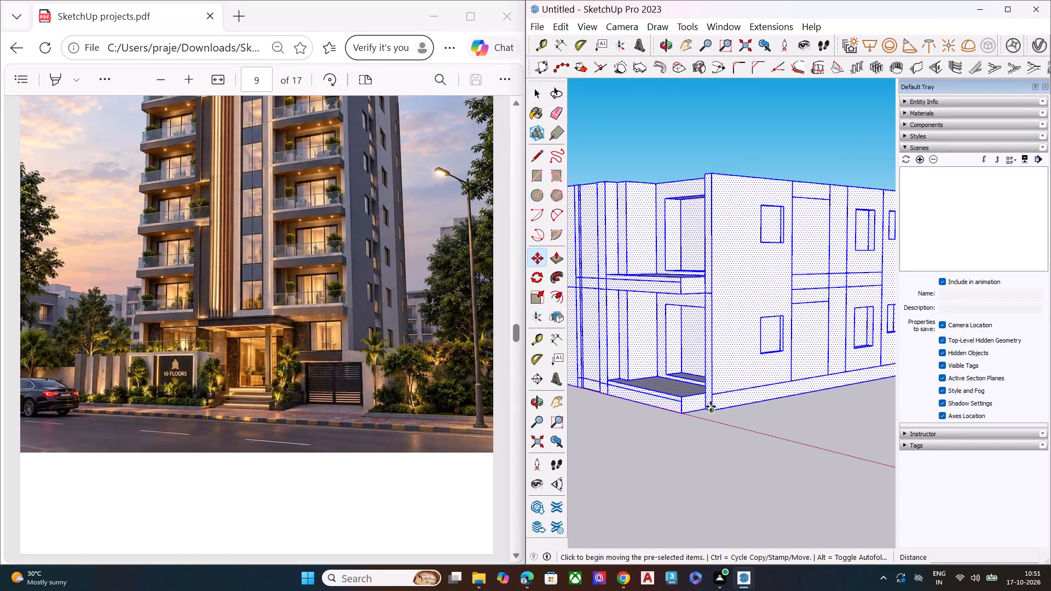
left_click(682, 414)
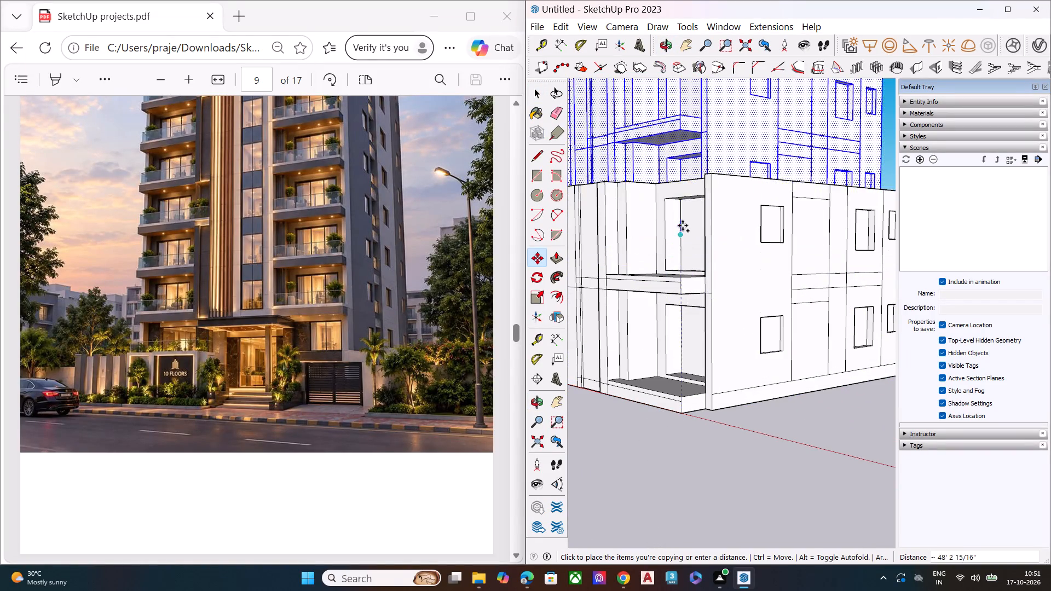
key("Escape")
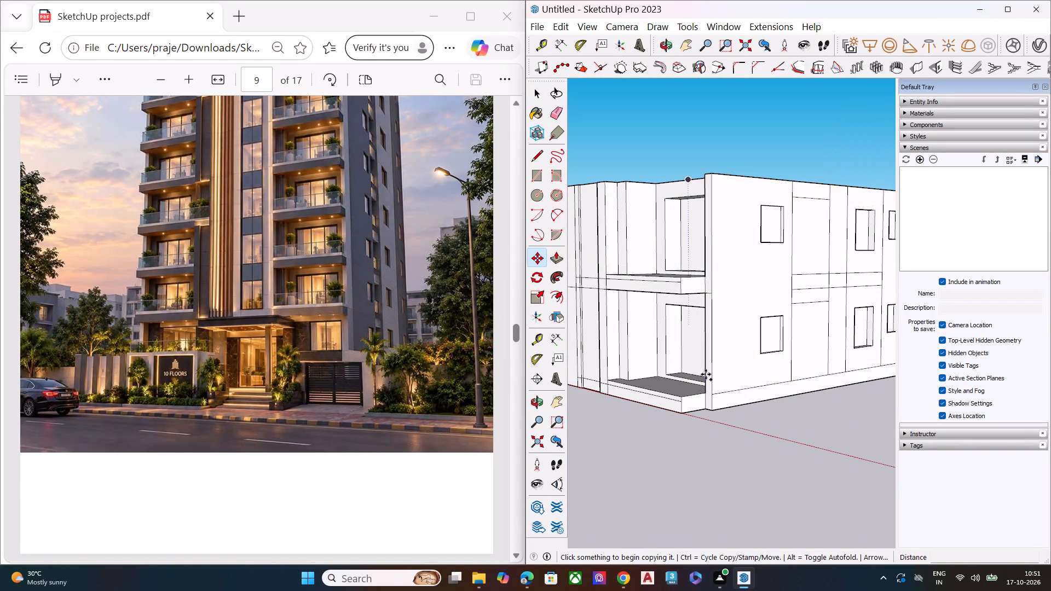
Copy the entire two-floor block 52' 7/8" upward from its bottom front corner, stacking it directly on the existing block.
key("space")
triple_click(721, 376)
left_click(721, 376)
key("m")
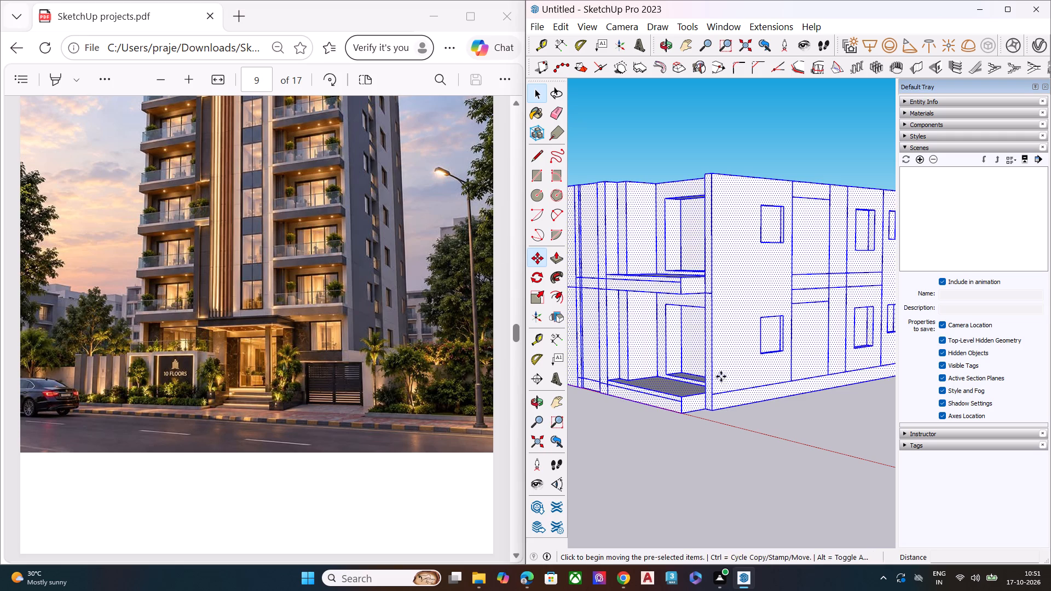
left_click(713, 413)
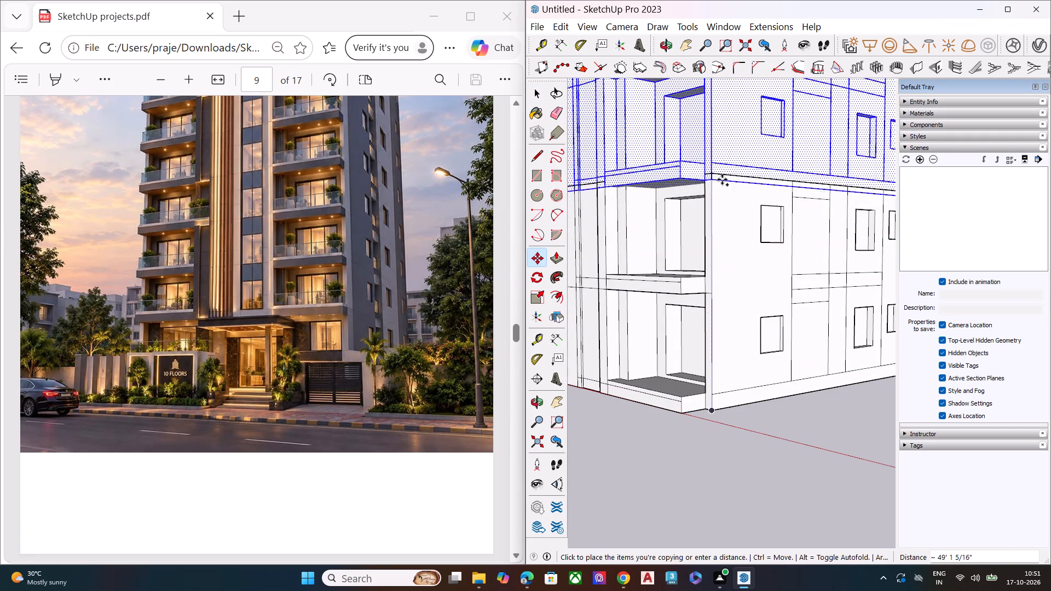
left_click(712, 176)
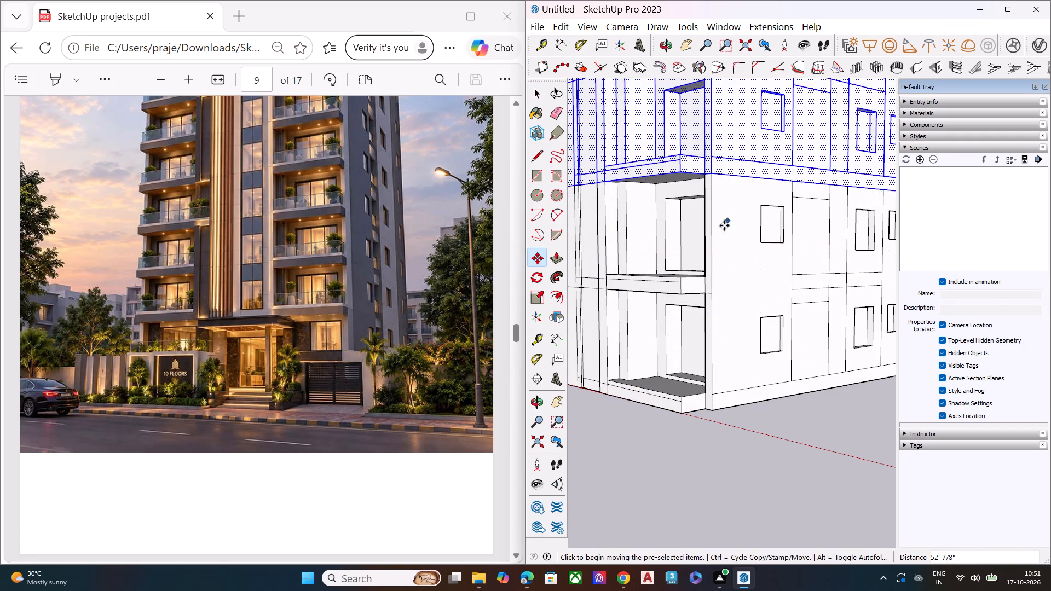
scroll(720, 241, "down", 7)
scroll(794, 305, "down", 7)
scroll(766, 253, "up", 1)
middle_click_drag(767, 253, 772, 256)
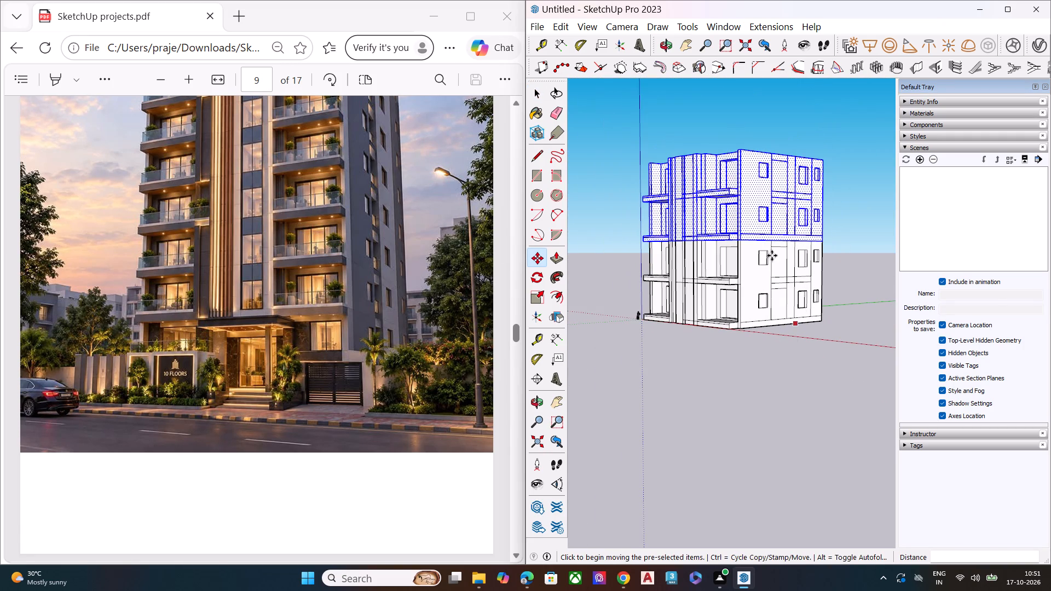
middle_click_drag(772, 256, 803, 351)
middle_click_drag(746, 222, 762, 316)
key("space")
scroll(754, 323, "down", 2)
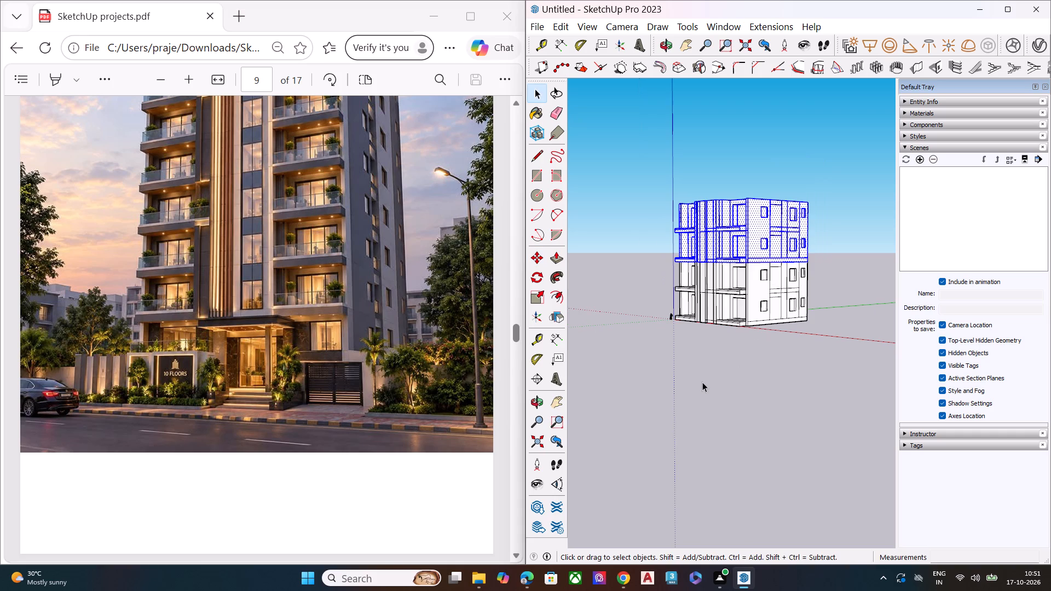
left_click(705, 381)
Examine the stacked block's front facade, its central vertical fins and floor joint lines, against the reference tower image.
scroll(725, 190, "down", 1)
scroll(725, 190, "up", 4)
scroll(725, 191, "down", 1)
scroll(725, 192, "up", 6)
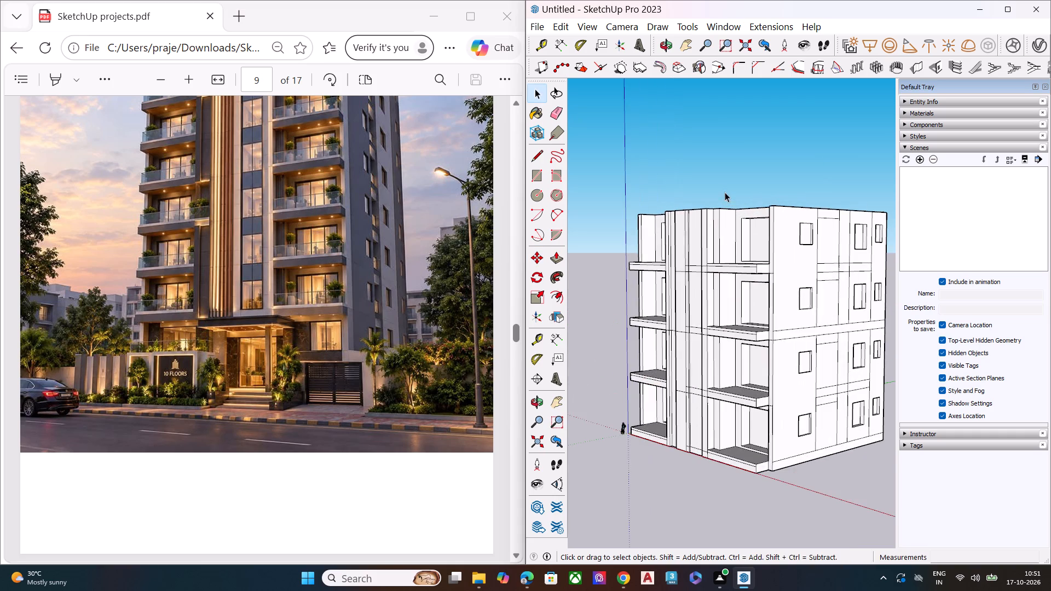
middle_click_drag(675, 245, 854, 304)
scroll(642, 220, "up", 1)
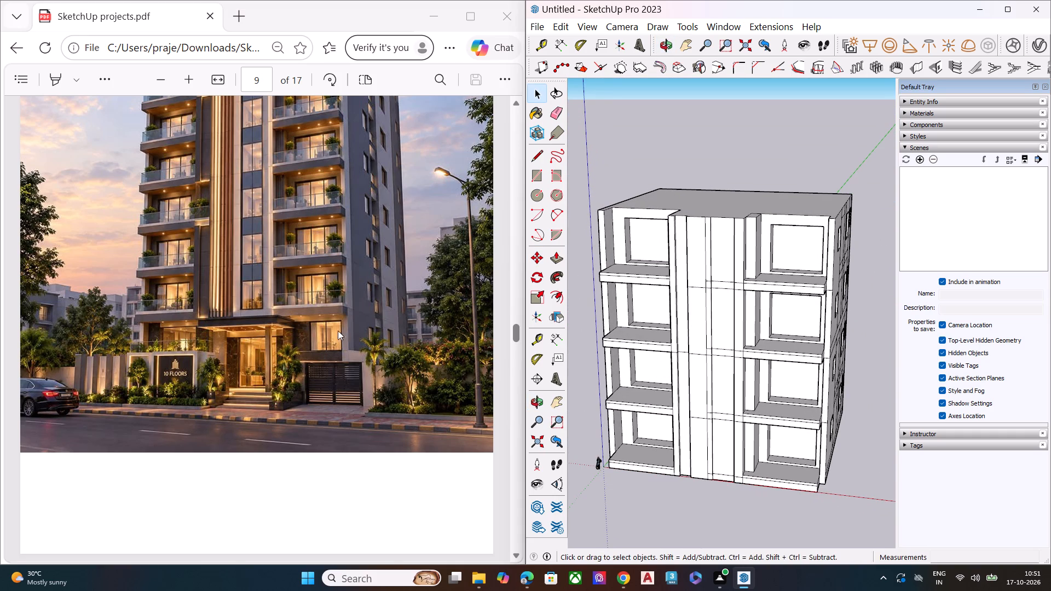
scroll(282, 339, "up", 1)
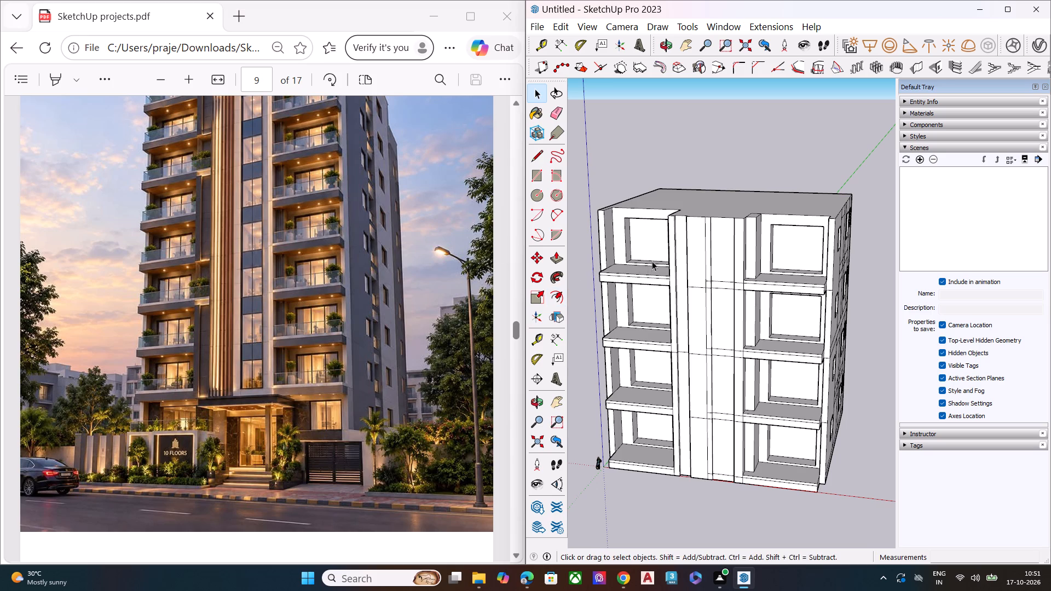
middle_click_drag(679, 256, 902, 266)
scroll(701, 224, "up", 5)
scroll(708, 231, "down", 2)
scroll(708, 231, "up", 4)
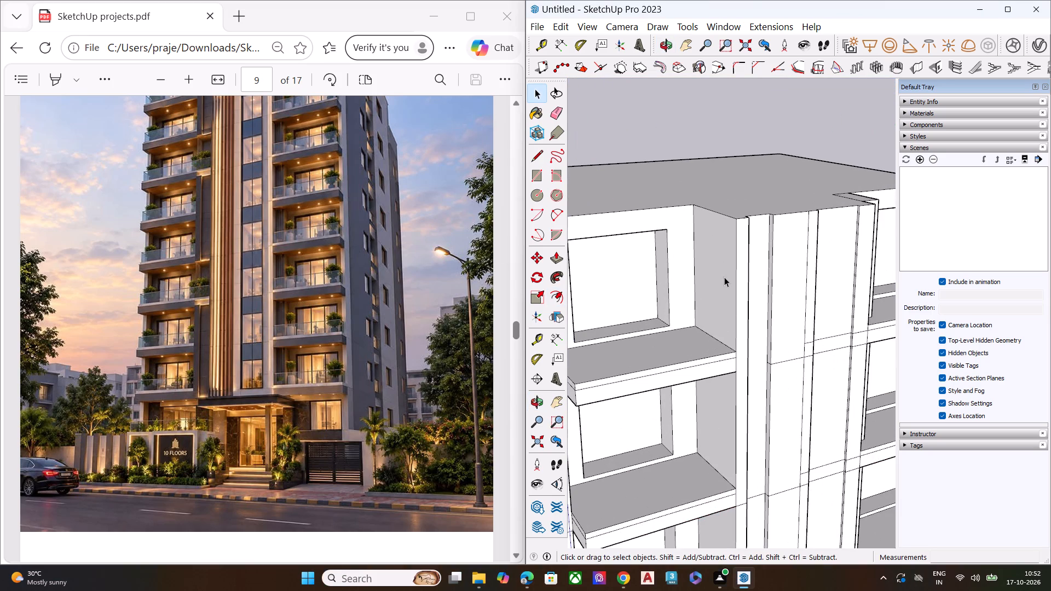
scroll(749, 327, "up", 1)
middle_click_drag(747, 326, 584, 306)
middle_click_drag(591, 339, 585, 326)
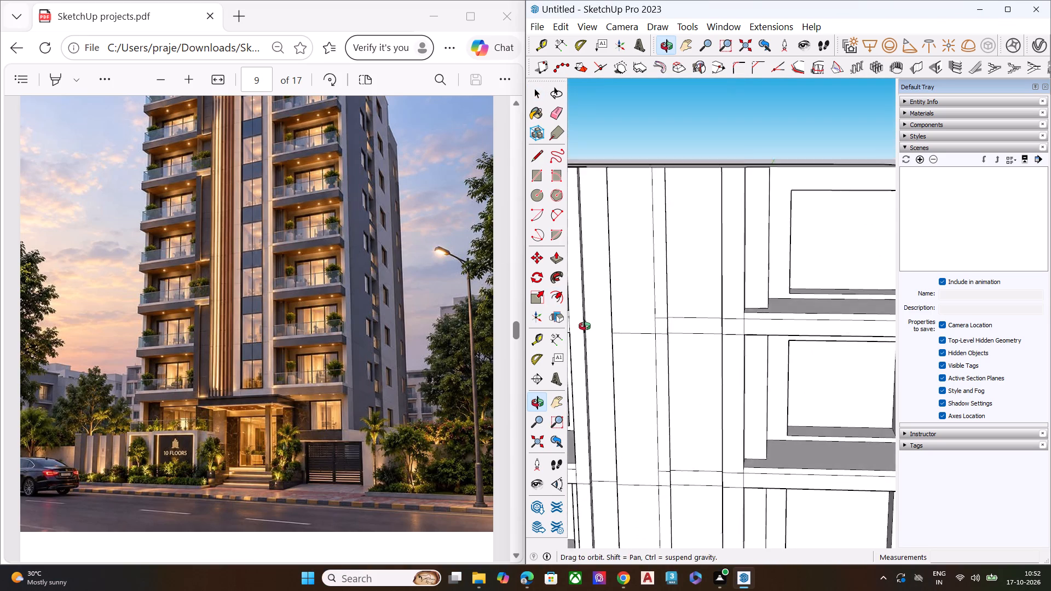
middle_click_drag(585, 326, 582, 311)
scroll(743, 283, "down", 1)
scroll(744, 284, "up", 3)
scroll(745, 284, "down", 7)
scroll(742, 309, "up", 1)
scroll(743, 309, "down", 3)
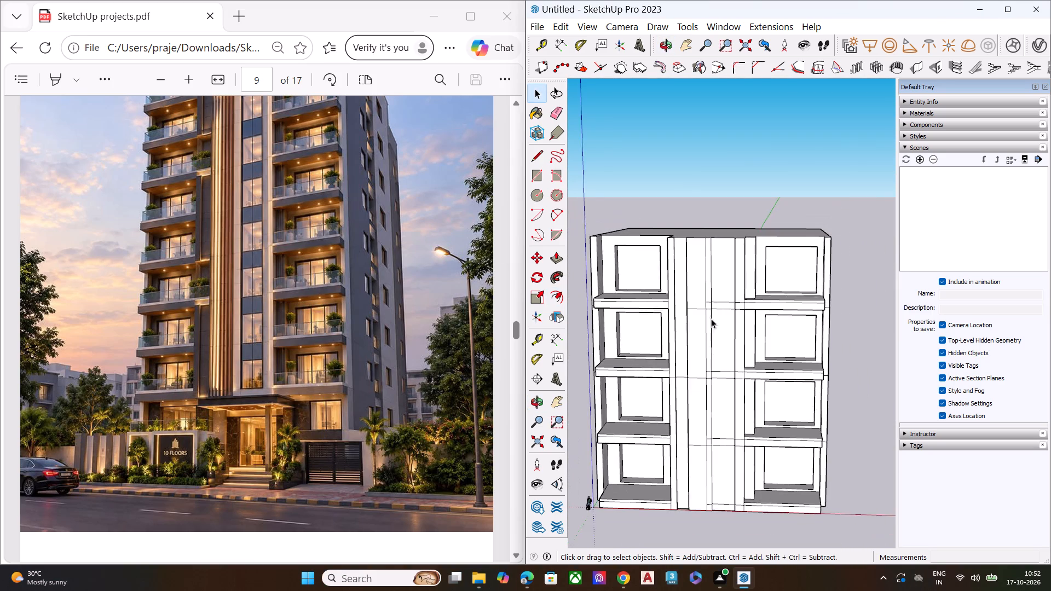
middle_click_drag(630, 316, 640, 264)
scroll(667, 276, "up", 15)
scroll(723, 293, "down", 1)
scroll(726, 293, "up", 2)
scroll(729, 293, "down", 4)
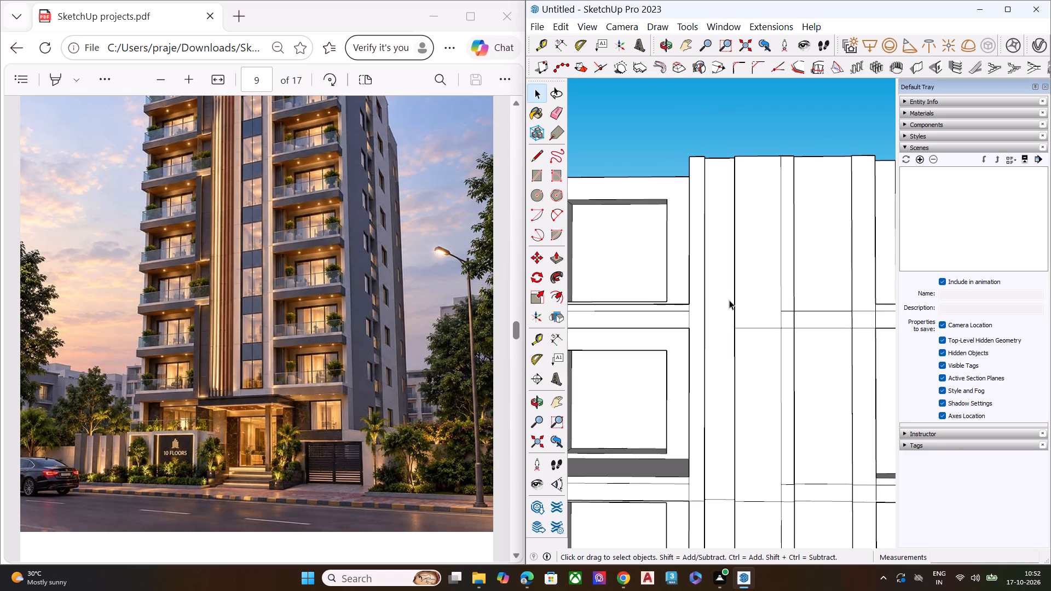
Examine the central fins and floor joint lines on the stacked block's front facade from above and from the front.
middle_click_drag(729, 300, 748, 355)
key("l")
middle_click_drag(729, 297, 709, 445)
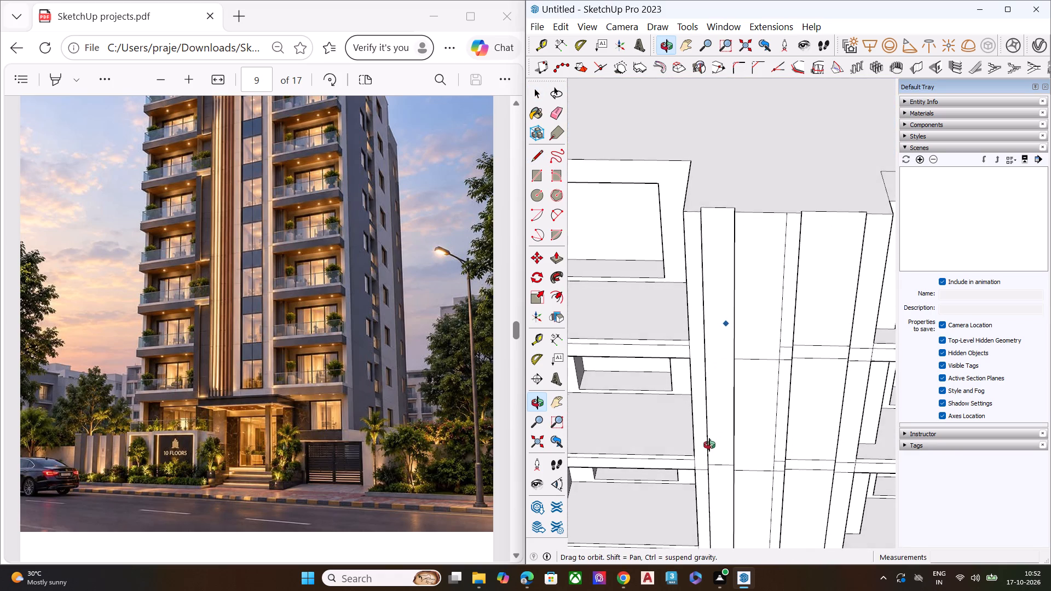
middle_click_drag(709, 445, 709, 445)
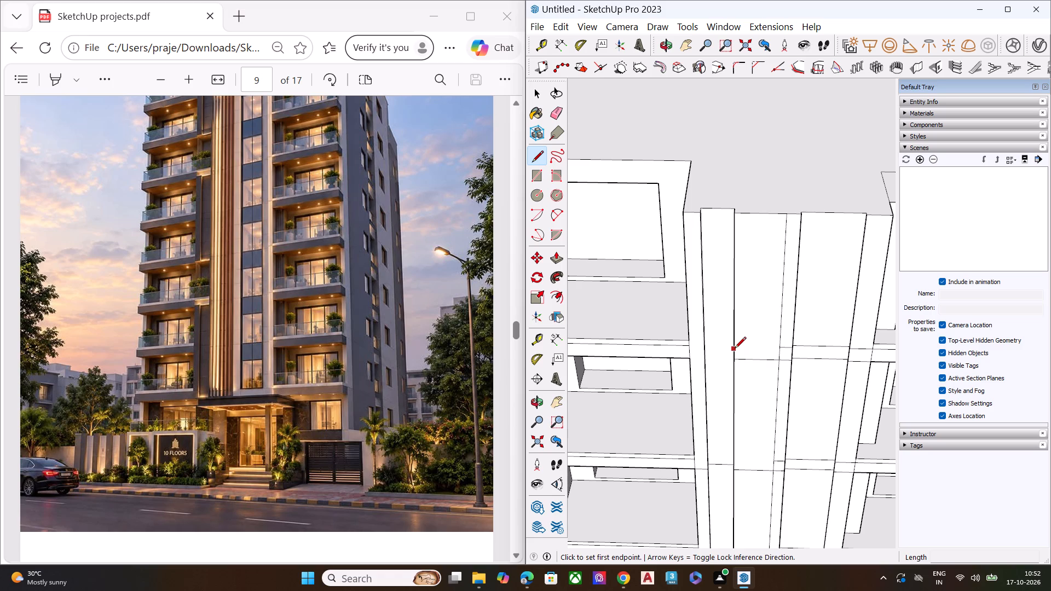
scroll(659, 326, "down", 2)
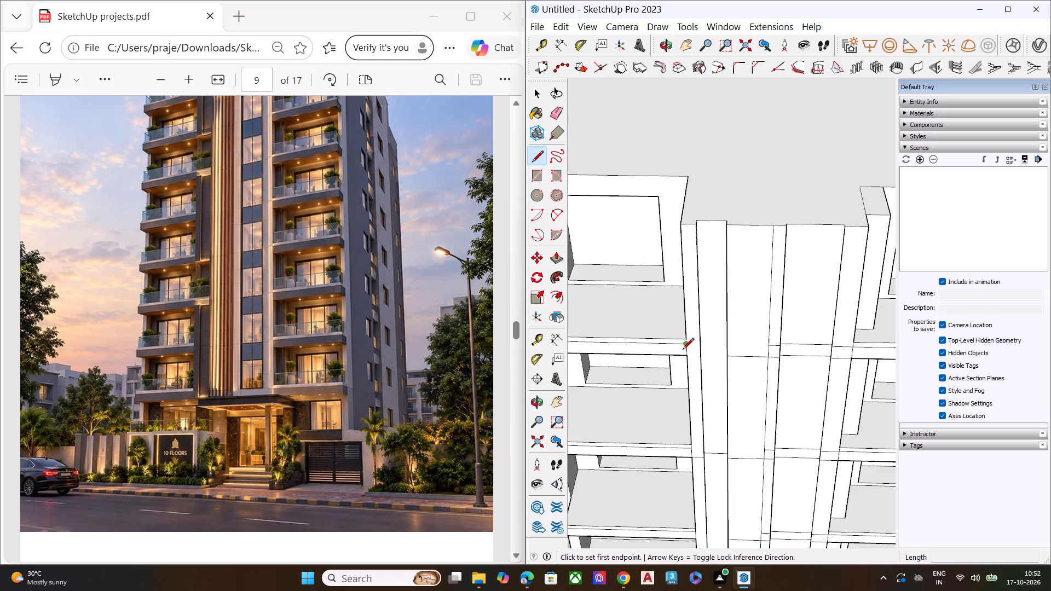
scroll(683, 350, "down", 6)
middle_click_drag(720, 428, 647, 429)
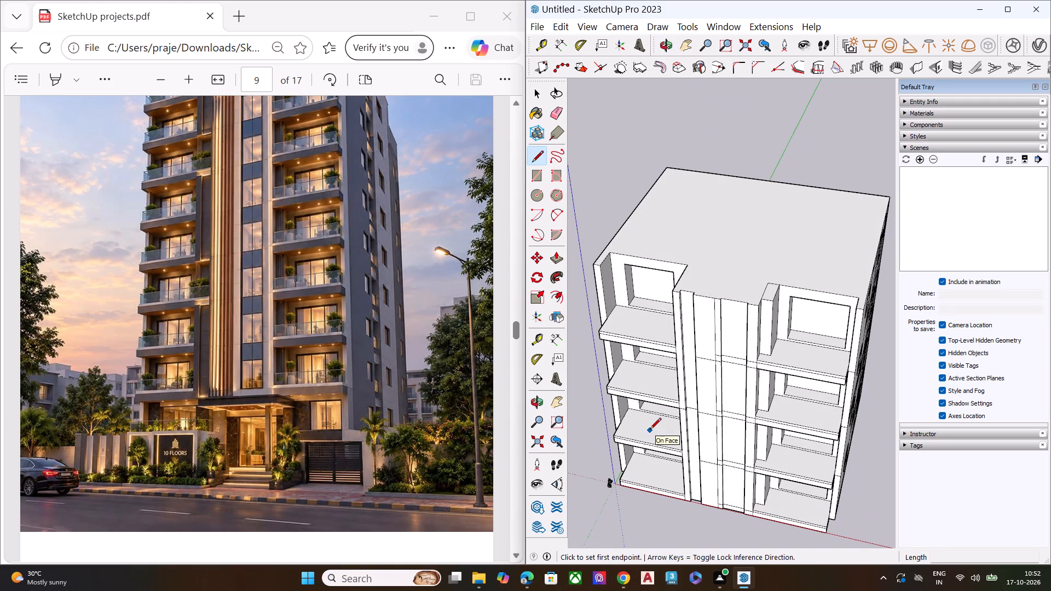
middle_click_drag(692, 372, 699, 258)
scroll(686, 339, "up", 3)
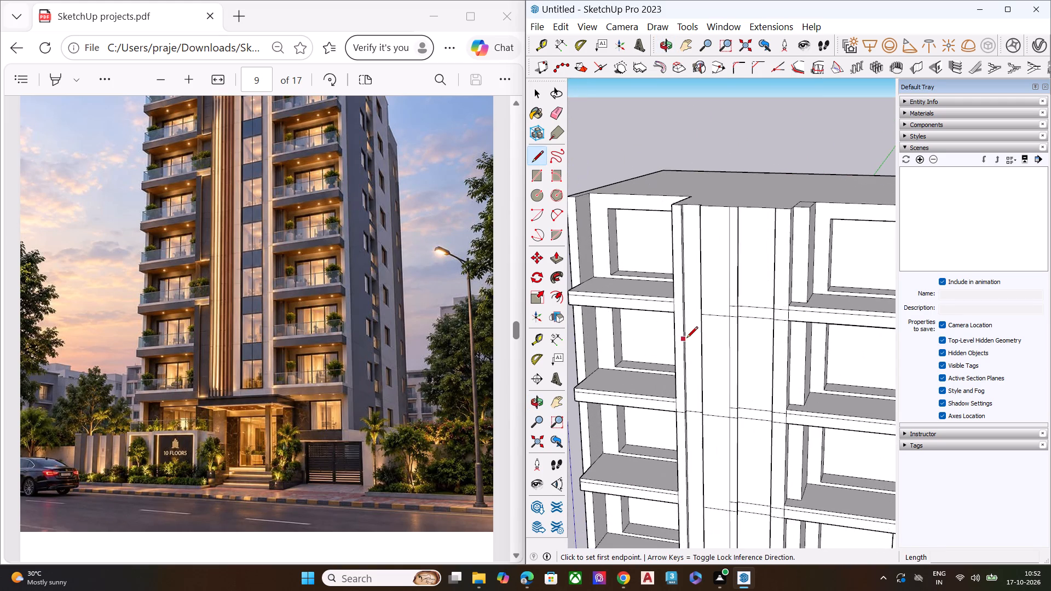
scroll(679, 309, "down", 5)
middle_click_drag(690, 380, 687, 334)
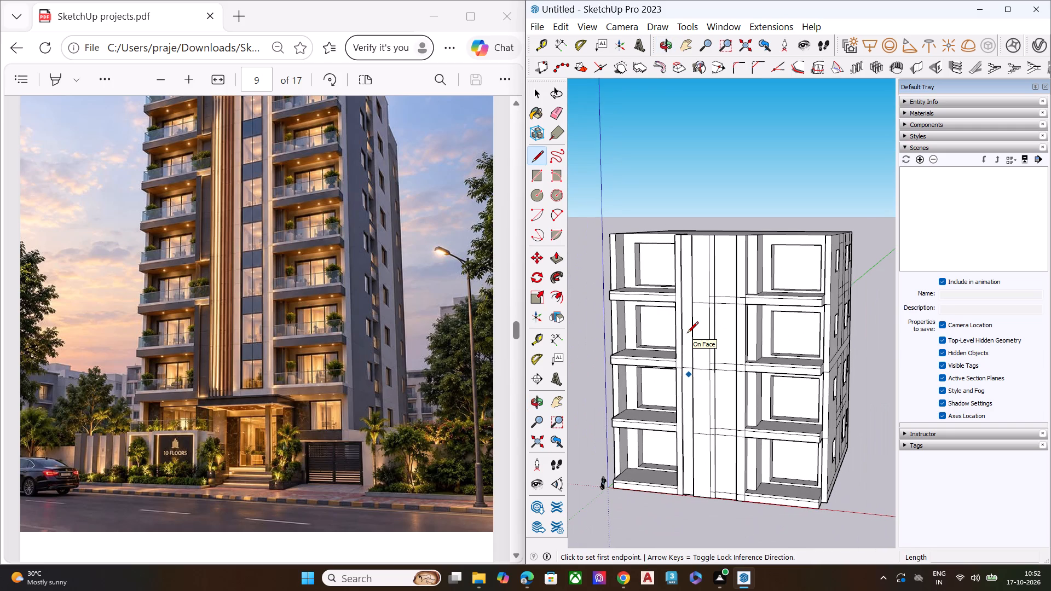
middle_click_drag(687, 334, 694, 306)
scroll(689, 361, "up", 7)
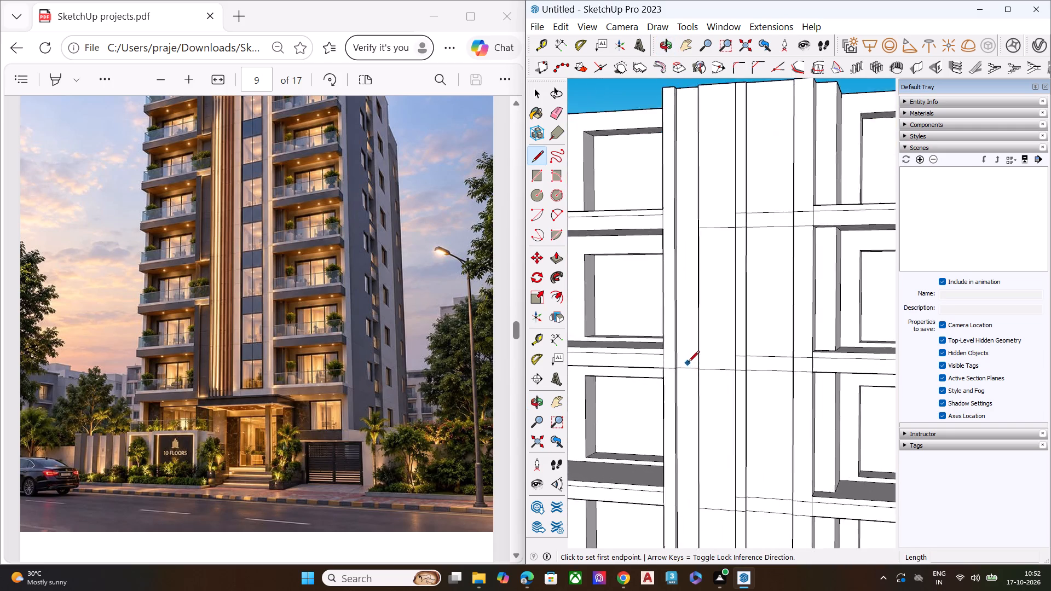
scroll(688, 363, "down", 6)
middle_click_drag(674, 396, 671, 351)
scroll(668, 357, "up", 3)
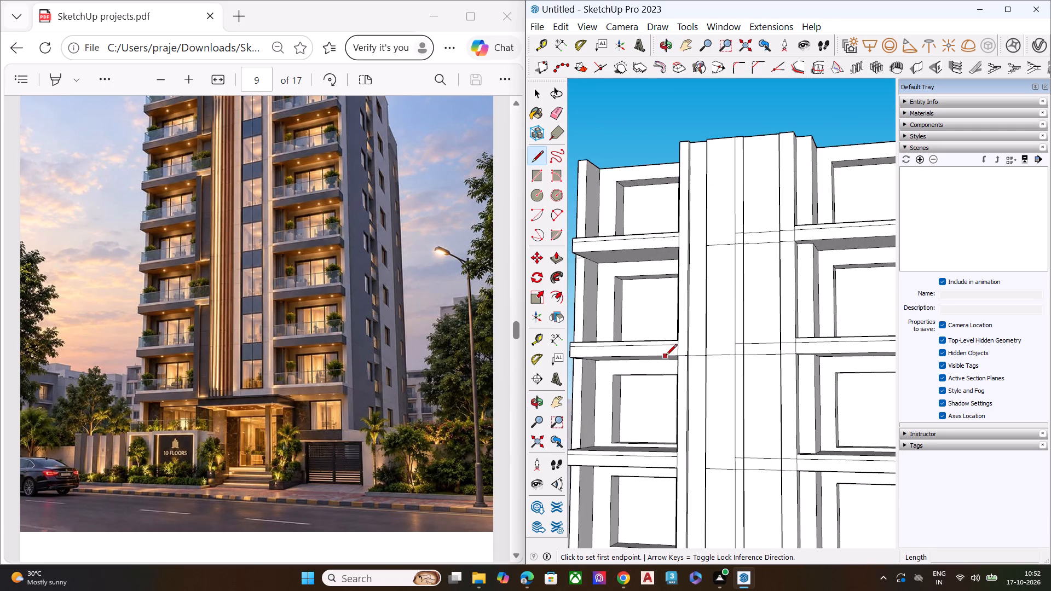
scroll(663, 356, "up", 1)
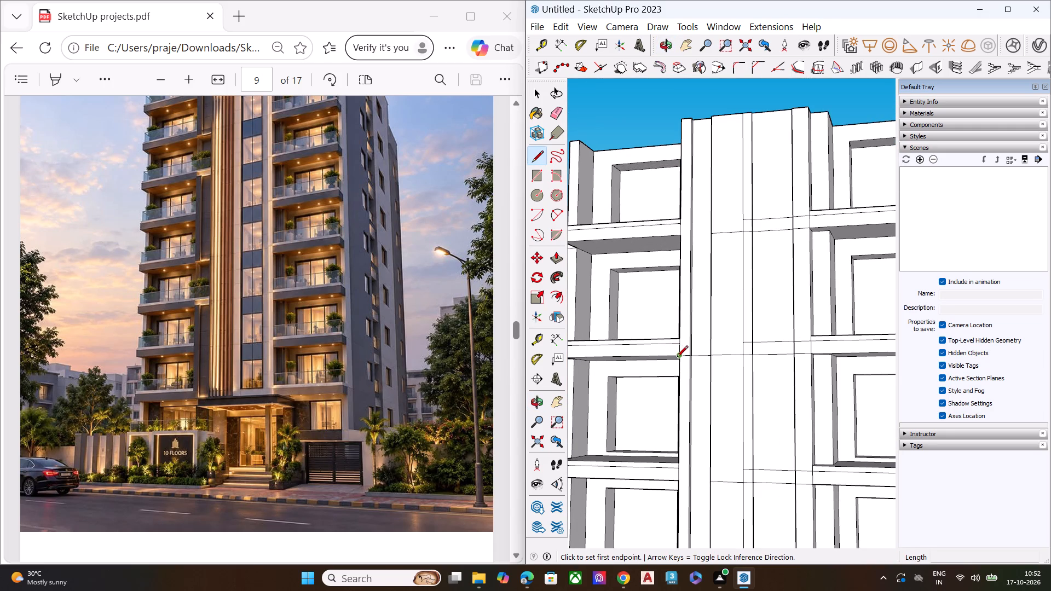
Draw a horizontal line from the balcony slab's top inner corner at the block joint across the narrow strip and the recessed fin strip.
middle_click_drag(677, 358, 852, 397)
scroll(750, 346, "up", 10)
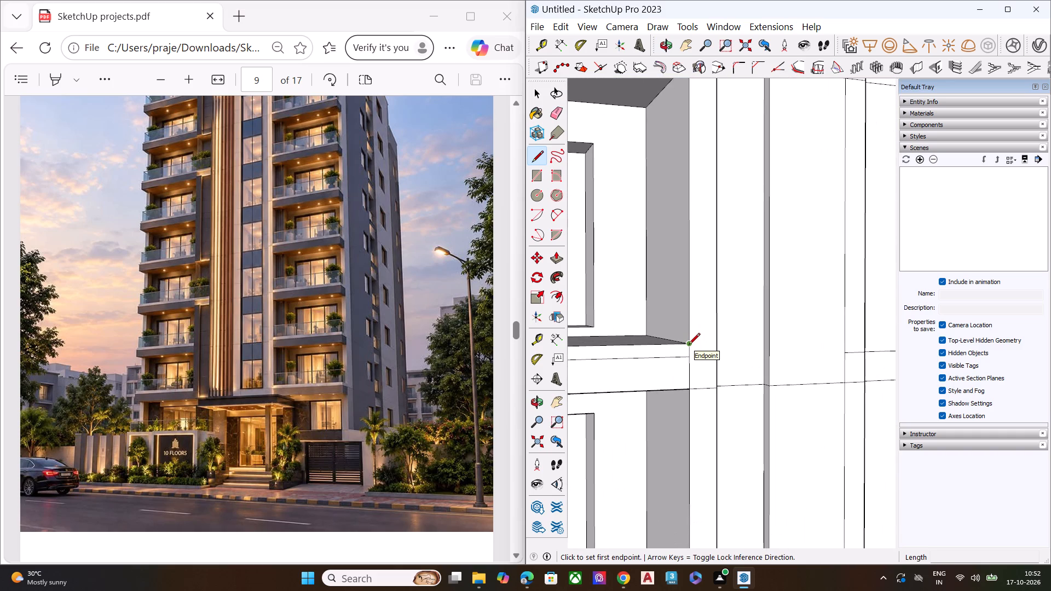
scroll(689, 345, "down", 4)
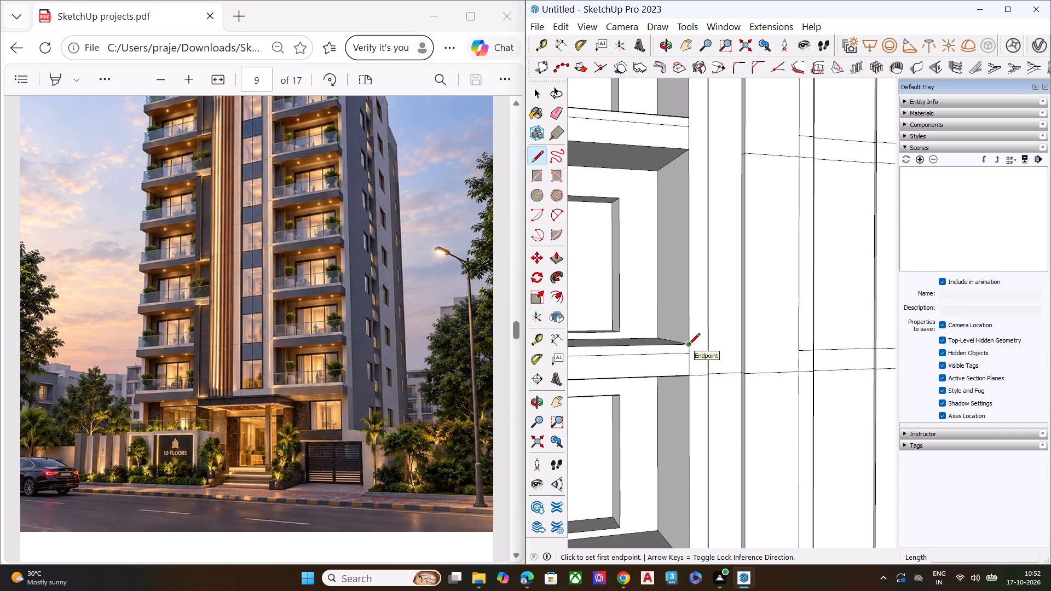
left_click(689, 345)
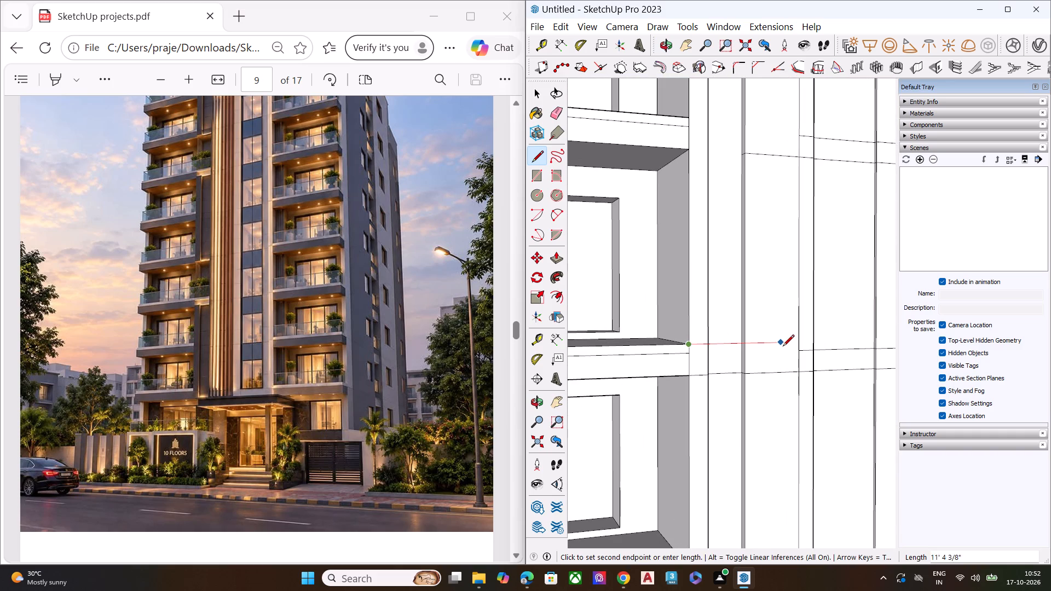
key("space")
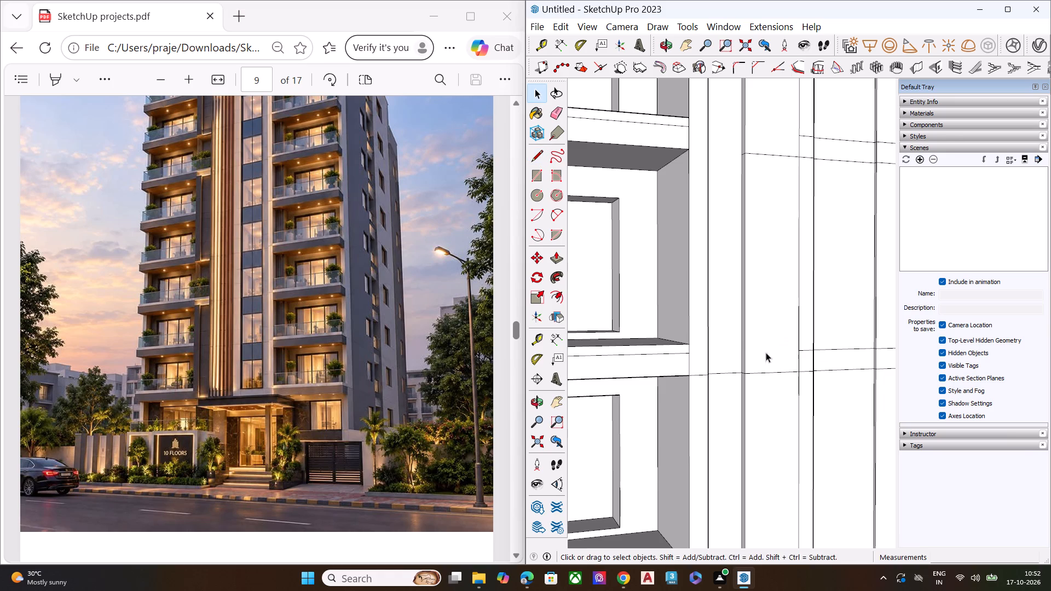
middle_click_drag(723, 355, 577, 350)
scroll(771, 337, "down", 4)
scroll(780, 338, "up", 1)
scroll(783, 339, "down", 3)
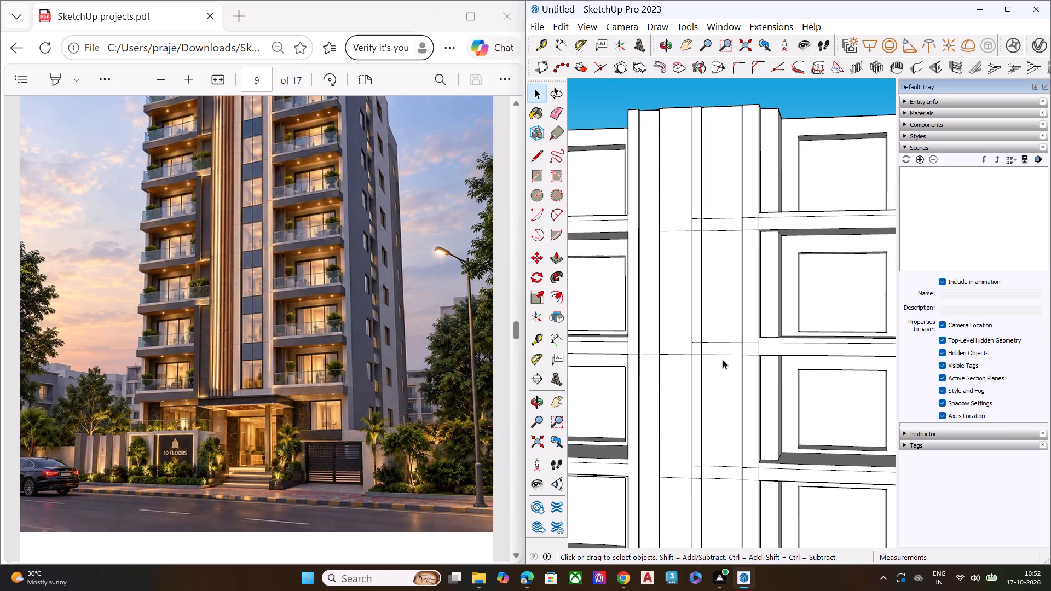
scroll(715, 344, "up", 1)
scroll(756, 344, "down", 3)
scroll(758, 345, "up", 3)
scroll(759, 345, "down", 4)
middle_click_drag(669, 357, 793, 389)
scroll(721, 364, "up", 2)
scroll(719, 363, "down", 1)
scroll(719, 363, "up", 2)
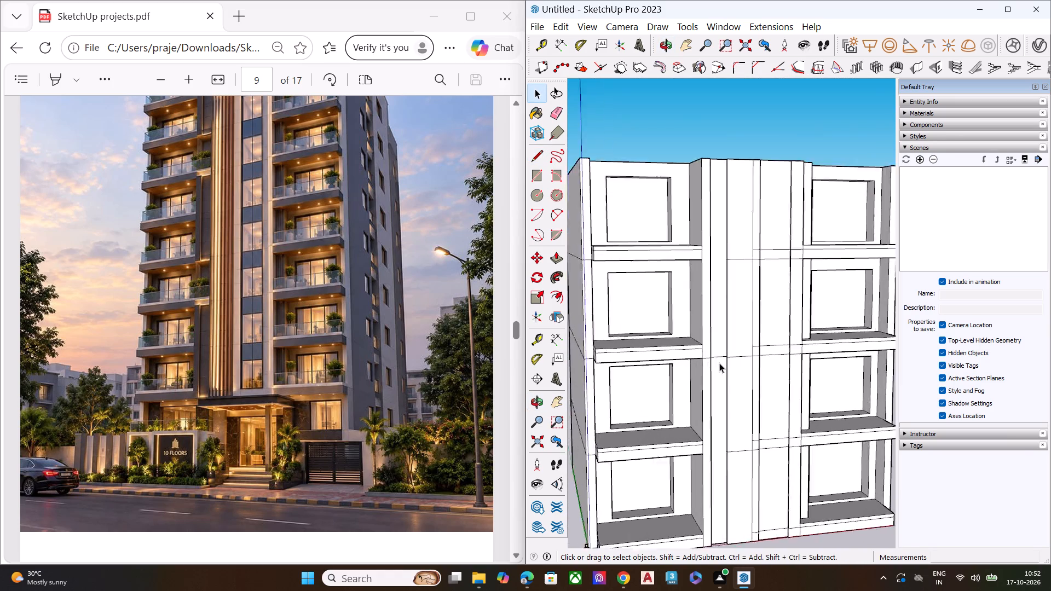
scroll(719, 363, "up", 9)
scroll(700, 362, "down", 3)
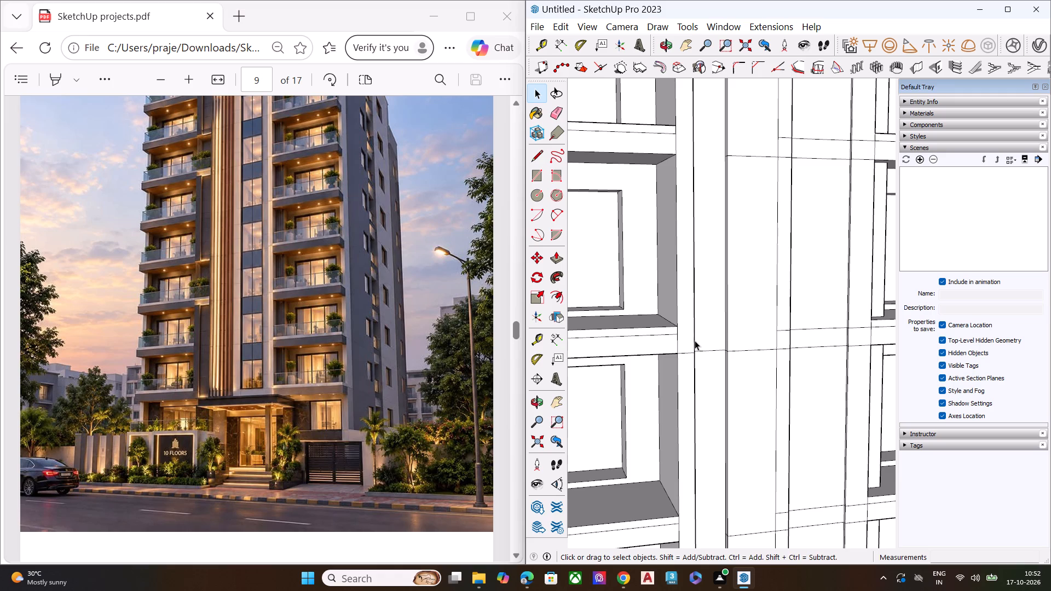
scroll(670, 347, "down", 3)
scroll(669, 347, "up", 1)
scroll(668, 347, "down", 4)
scroll(704, 339, "up", 8)
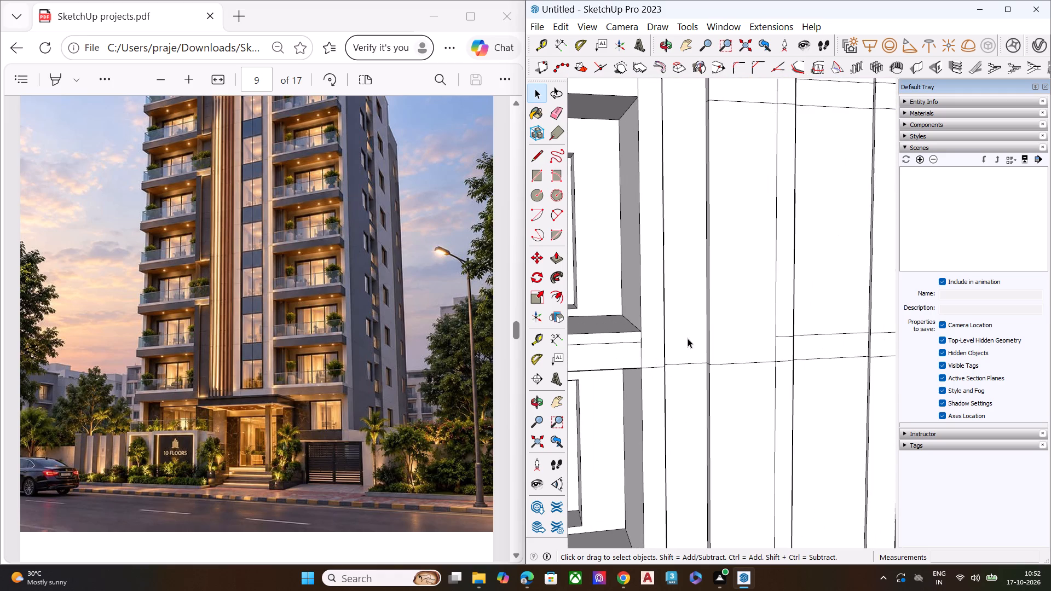
key("l")
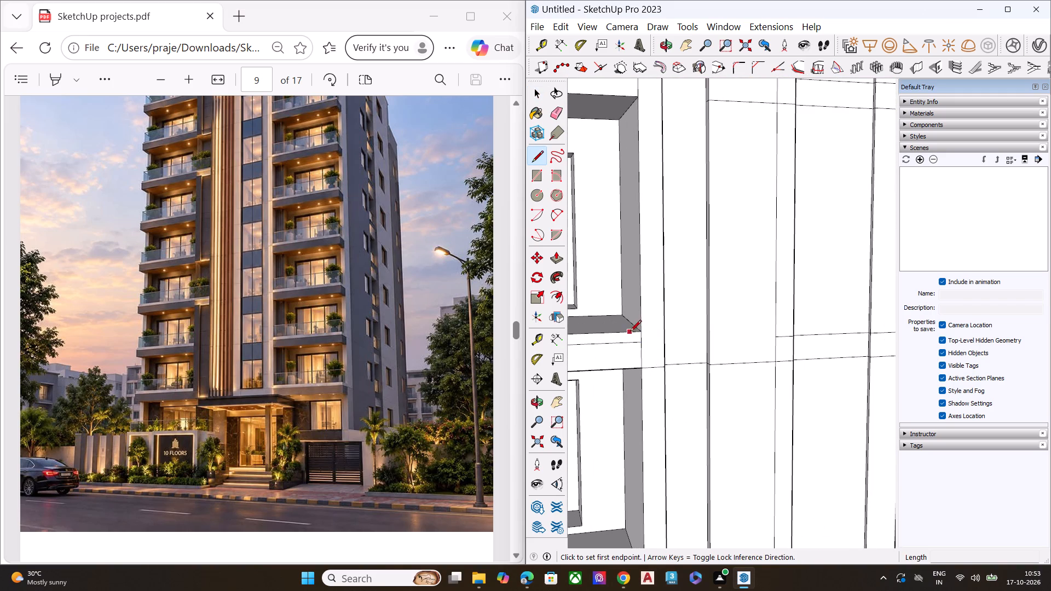
left_click(642, 333)
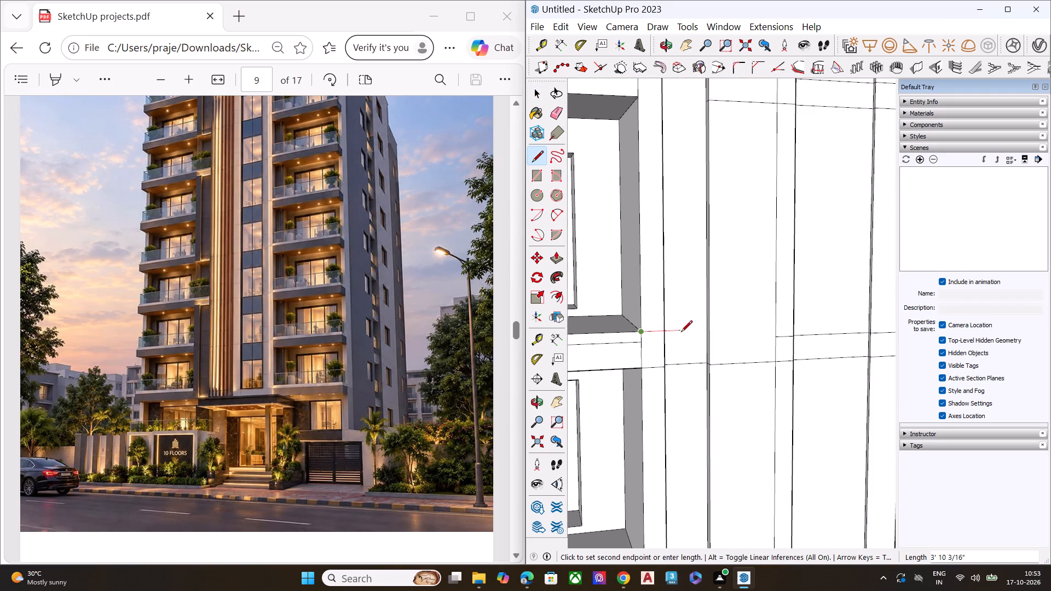
left_click(711, 329)
key("space")
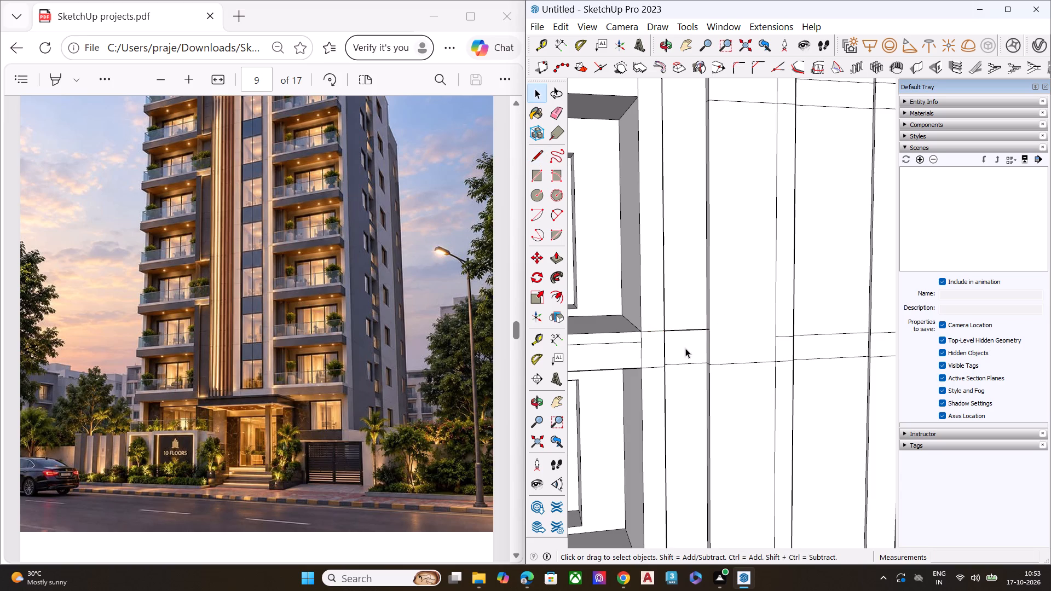
Push/Pull the upper block's recessed fin strip out 1' 1 15/16", flush with the narrow strip beside the balconies.
middle_click_drag(681, 346, 512, 446)
left_click(619, 324)
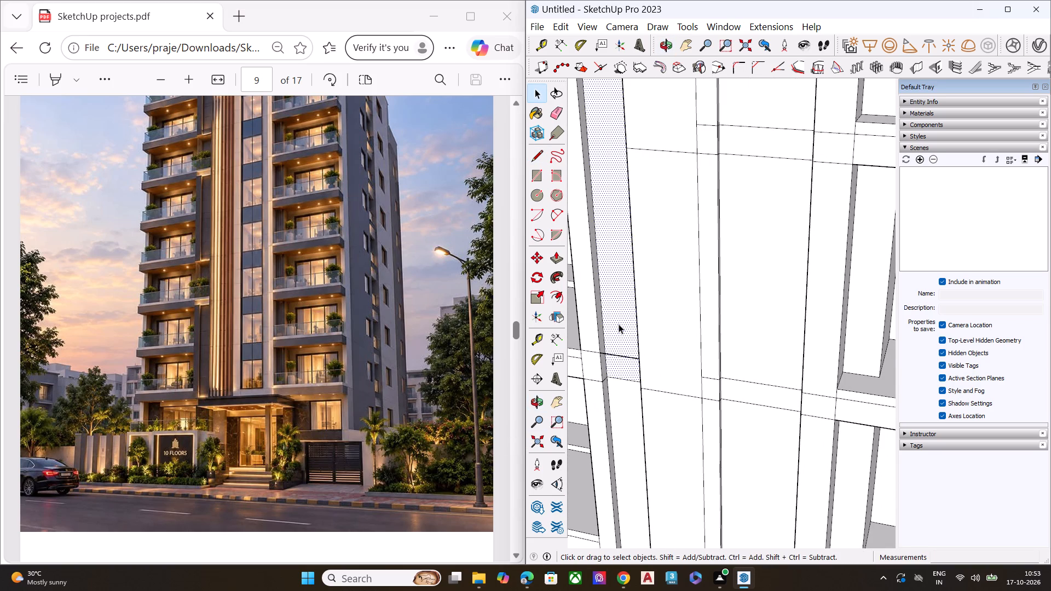
key("p")
left_click(619, 324)
left_click(599, 350)
key("space")
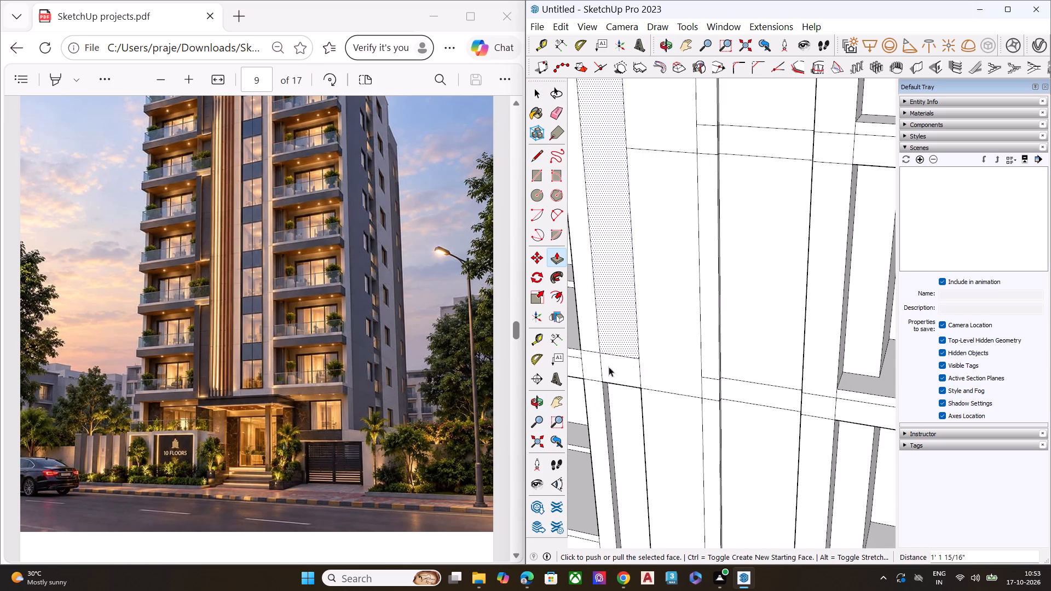
Extend the balcony slab's middle line at the block joint across the flush fin strips with a line about 6' 10 9/16" long.
scroll(644, 363, "down", 5)
middle_click_drag(625, 375, 704, 274)
middle_click_drag(607, 370, 615, 341)
scroll(609, 365, "up", 6)
key("l")
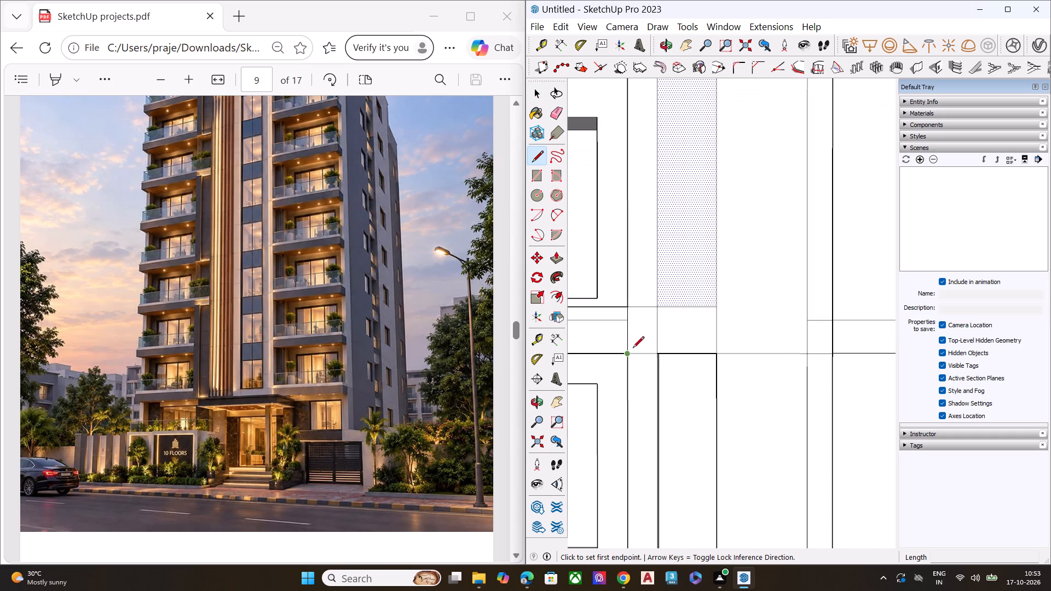
left_click(627, 320)
left_click(715, 320)
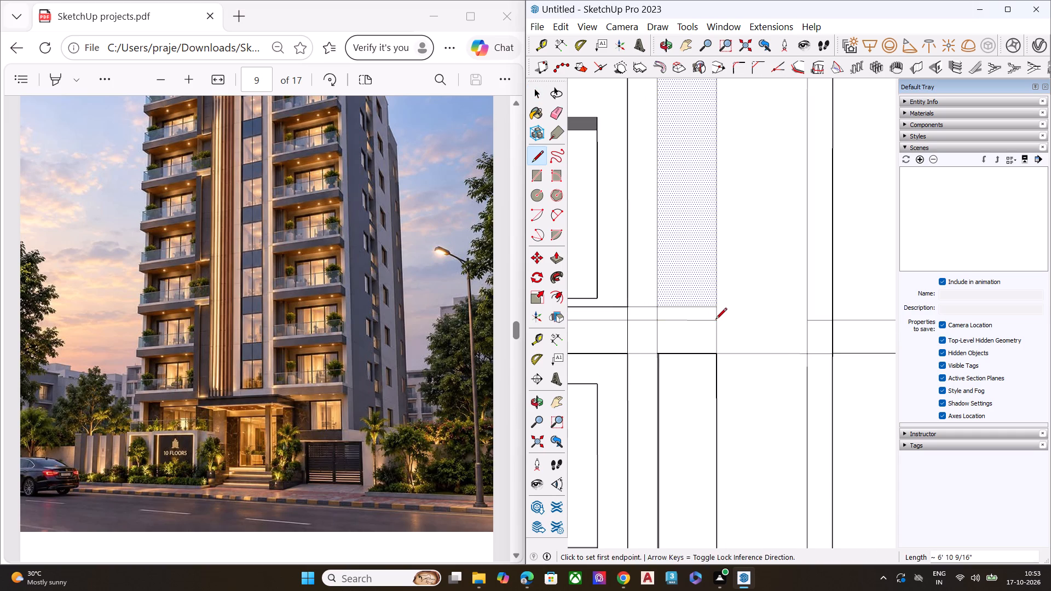
key("space")
Push/Pull the lower block's narrow fin strip beside the balconies slightly outward, directly below the block joint.
scroll(691, 347, "down", 6)
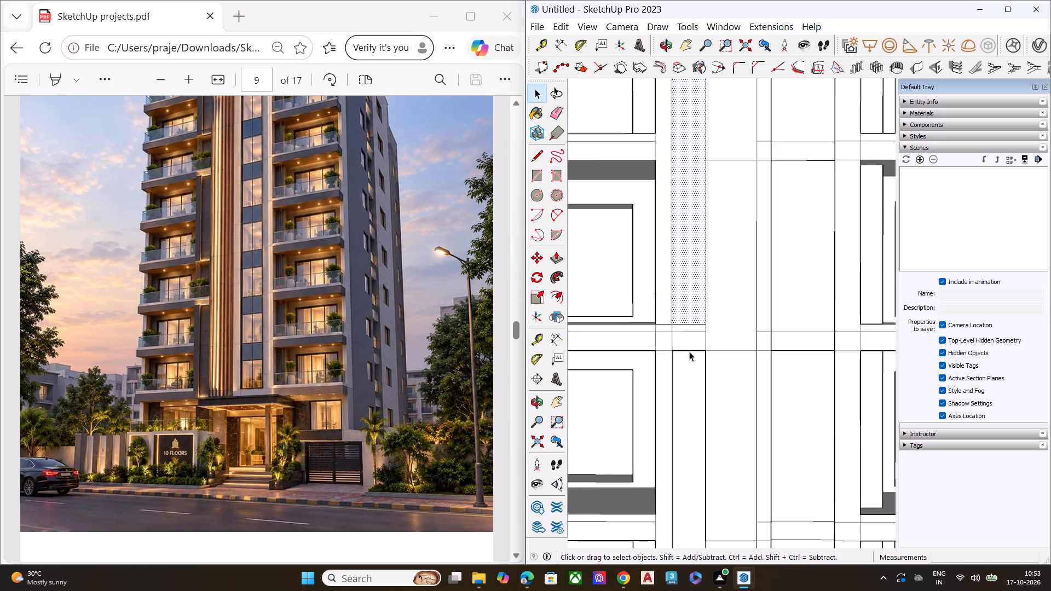
scroll(642, 355, "up", 4)
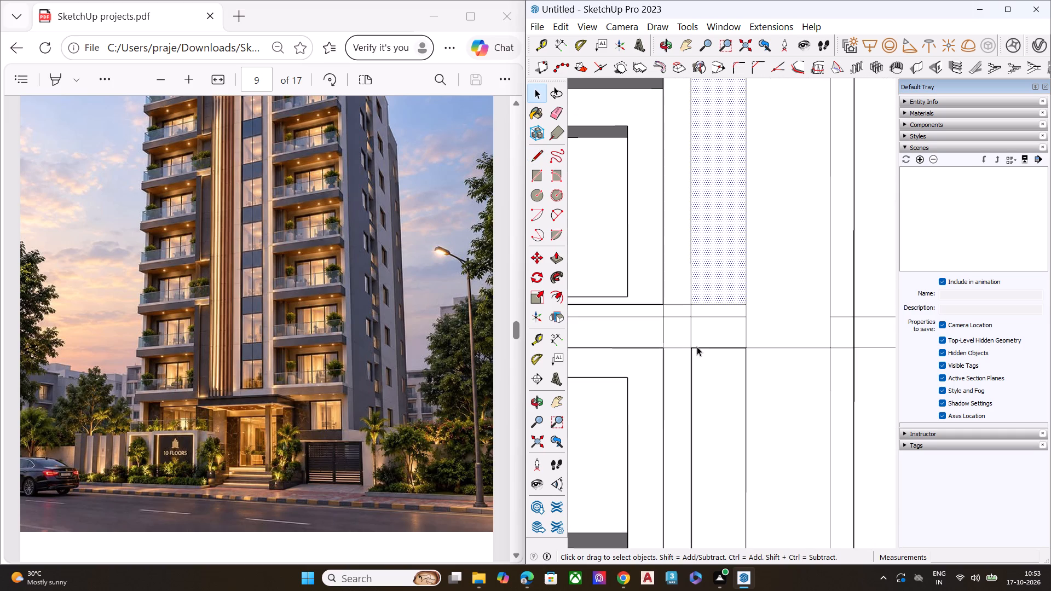
scroll(712, 350, "down", 3)
middle_click_drag(711, 367, 532, 409)
scroll(692, 374, "up", 1)
scroll(686, 331, "up", 6)
left_click(666, 377)
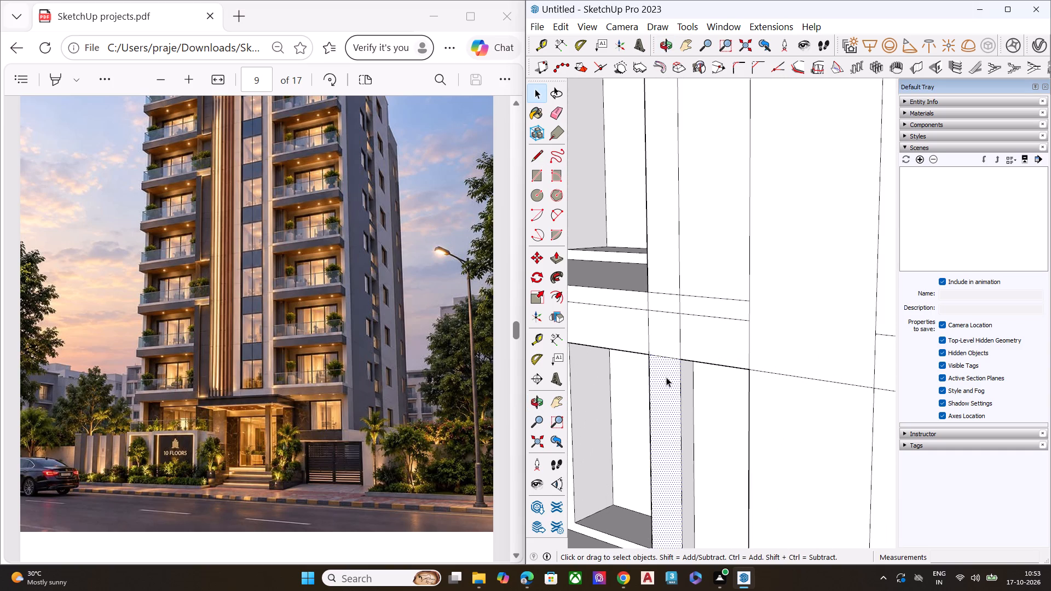
key("p")
left_click(666, 377)
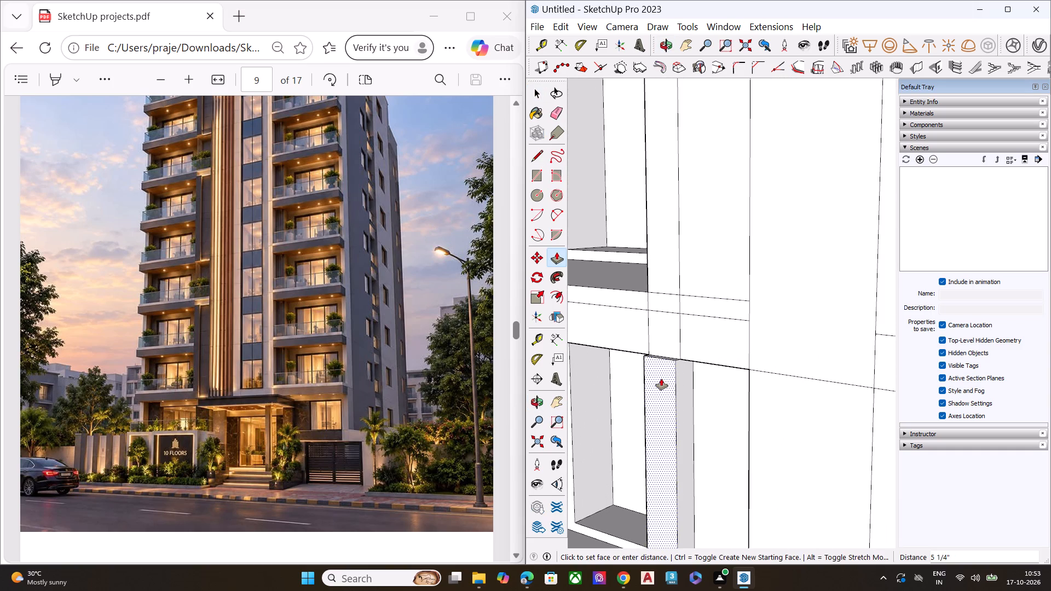
left_click(656, 380)
key("space")
Draw a line about 6' 10 9/16" long from the upper block's mid-level balcony slab bottom inner corner across both flush fin strips.
middle_click_drag(688, 339, 703, 332)
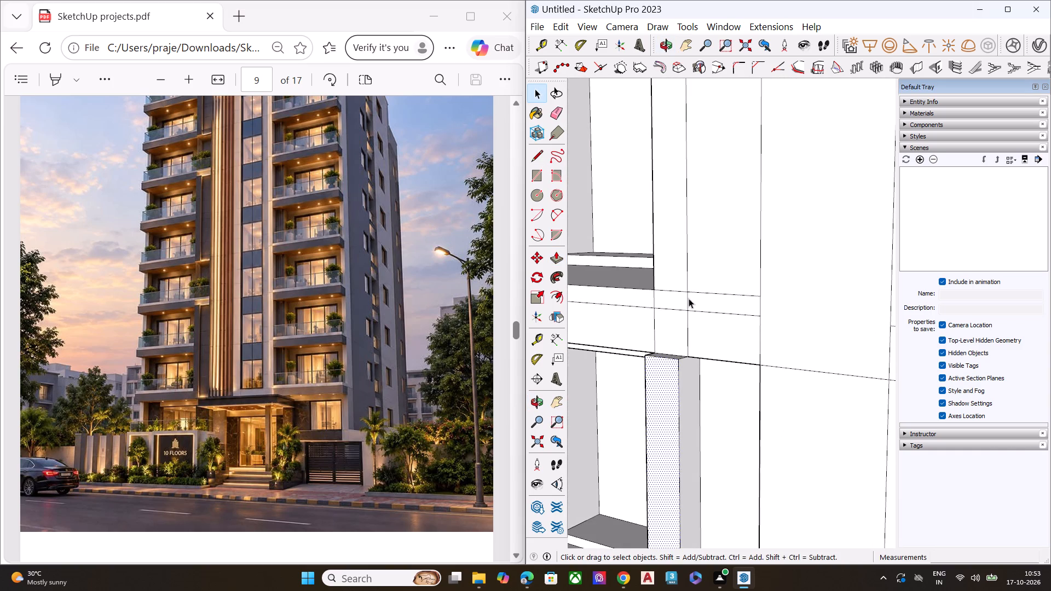
scroll(698, 288, "down", 13)
scroll(718, 282, "up", 2)
scroll(717, 282, "down", 4)
scroll(715, 183, "up", 2)
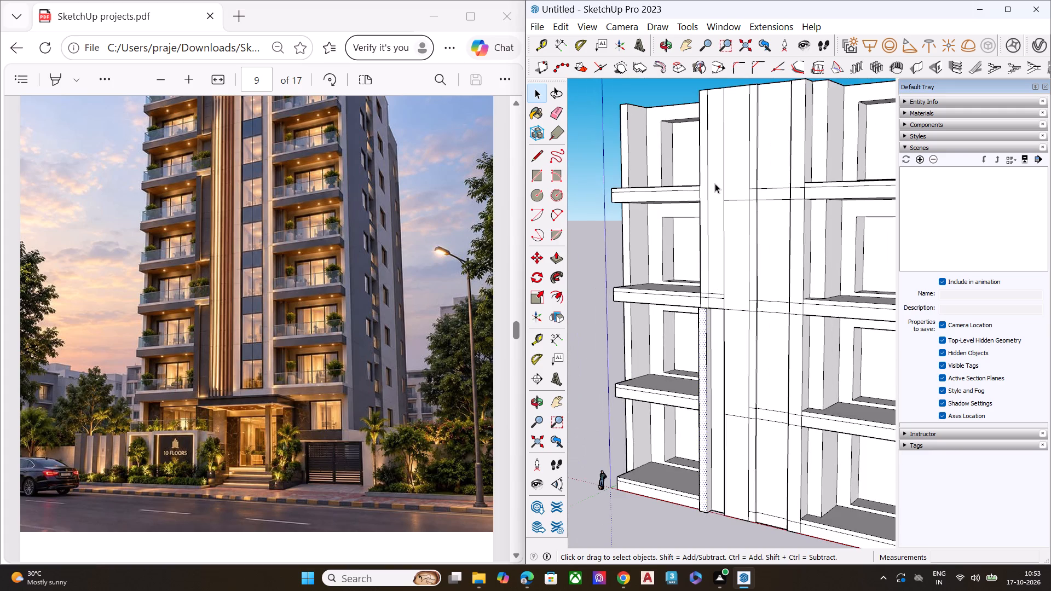
scroll(715, 183, "up", 5)
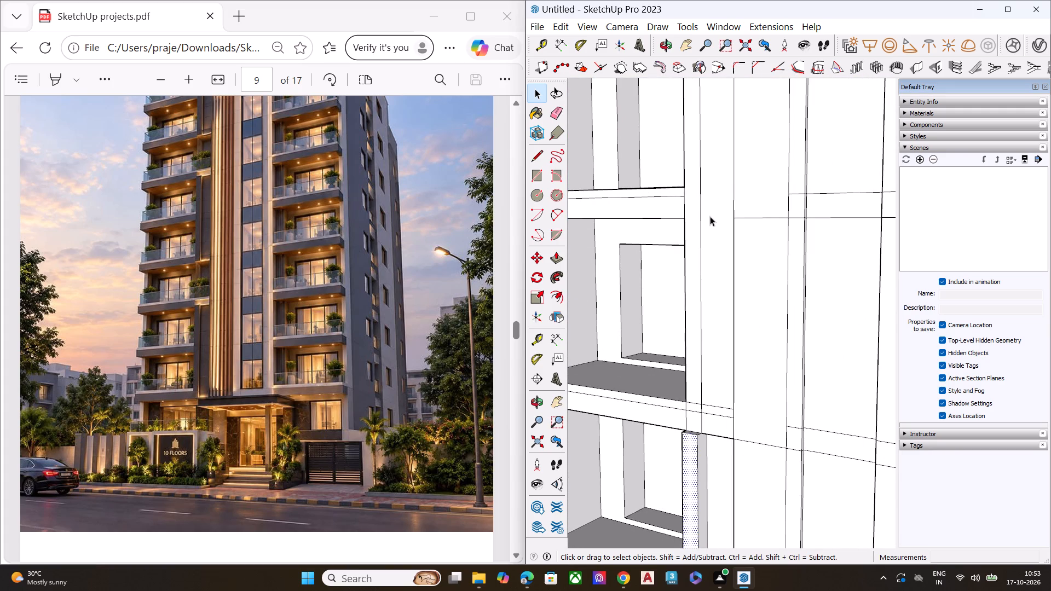
middle_click_drag(711, 217, 752, 217)
scroll(723, 212, "up", 3)
scroll(693, 222, "down", 5)
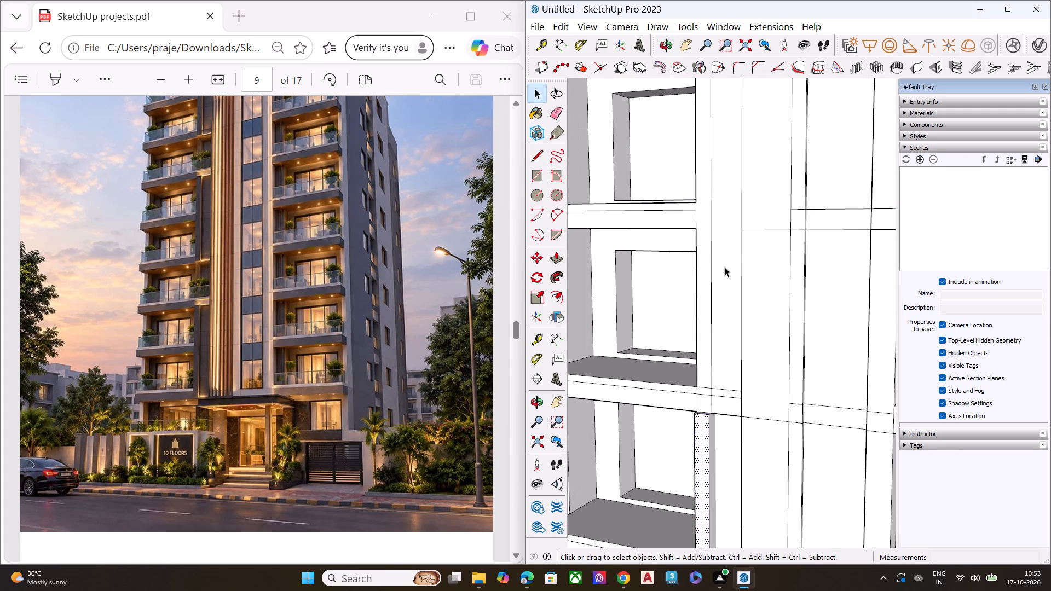
middle_click_drag(721, 243, 767, 350)
scroll(740, 210, "up", 2)
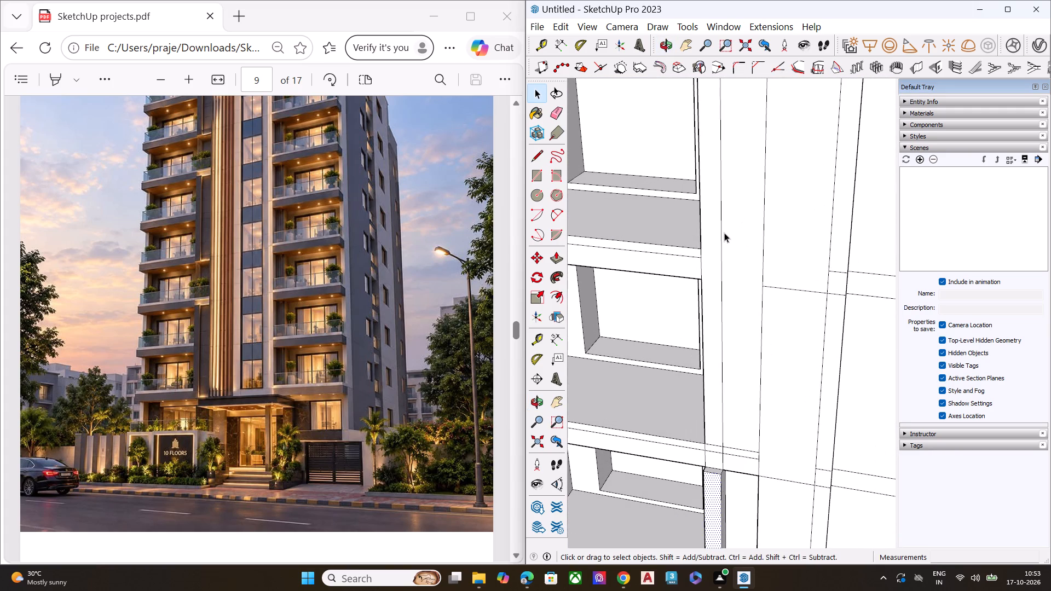
key("l")
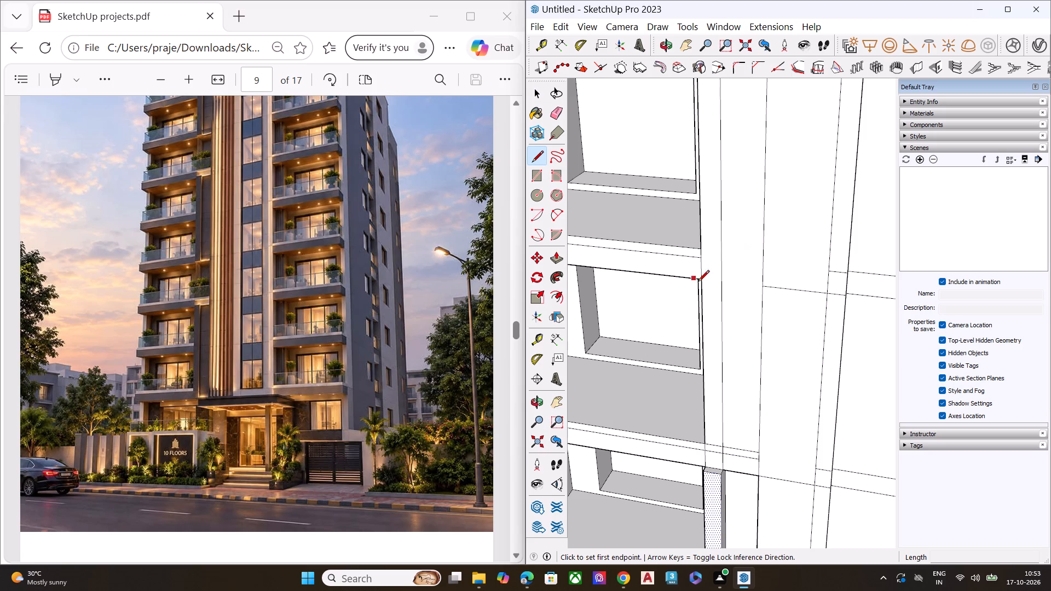
left_click(702, 280)
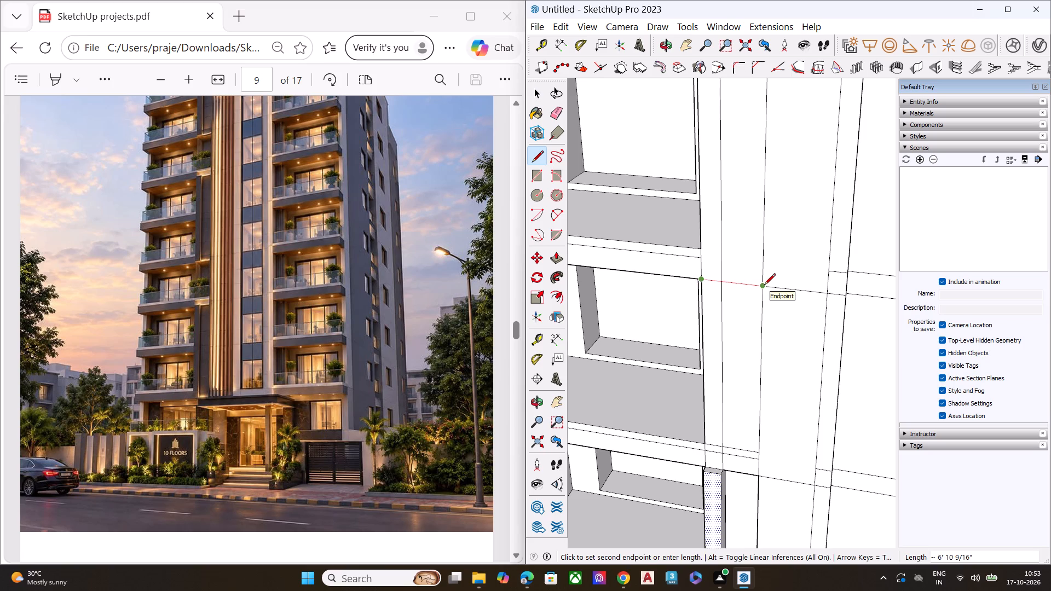
left_click(764, 286)
key("space")
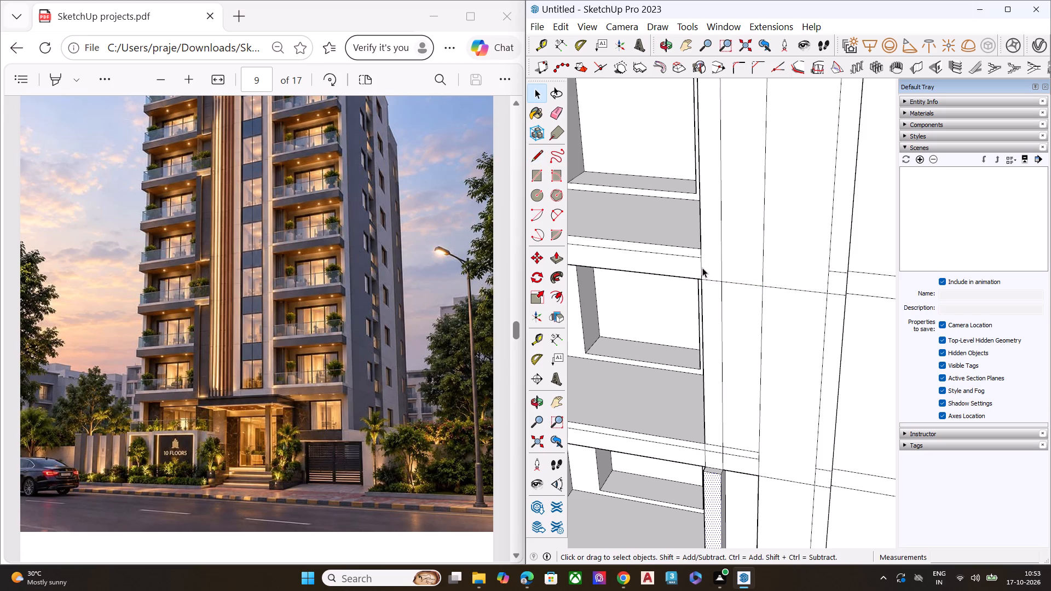
Draw a line about 4' 6 15/16" long across the wider fin strip, aligned with the upper block's mid-level slab middle line.
key("l")
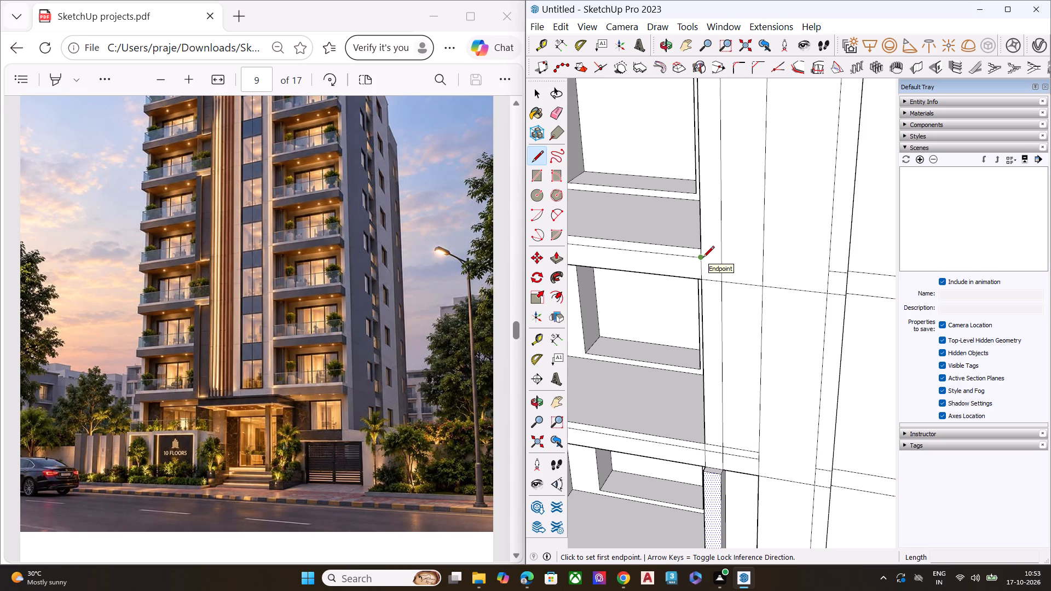
left_click(722, 261)
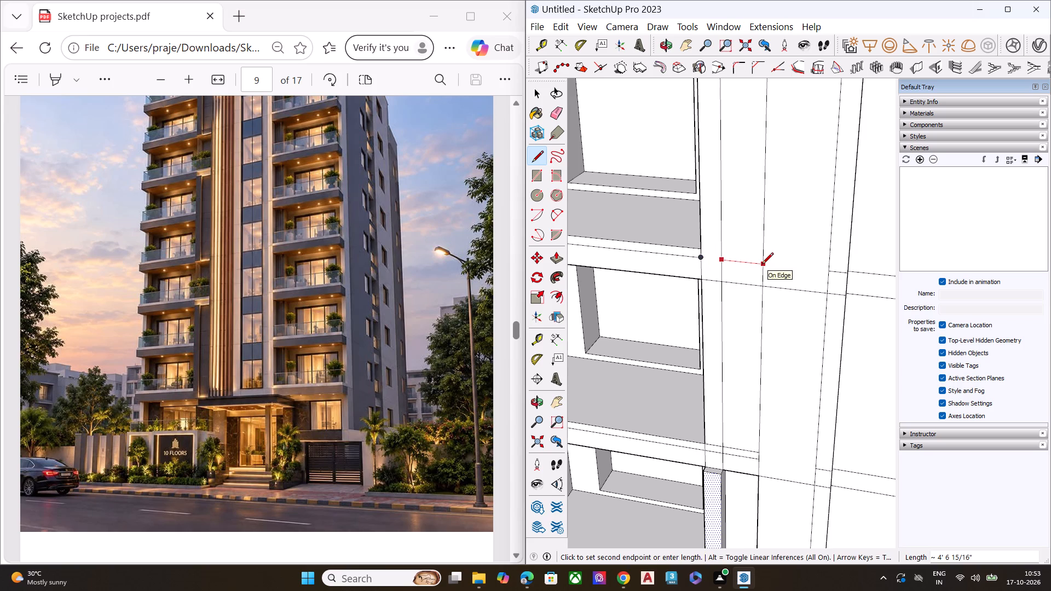
left_click(762, 265)
key("space")
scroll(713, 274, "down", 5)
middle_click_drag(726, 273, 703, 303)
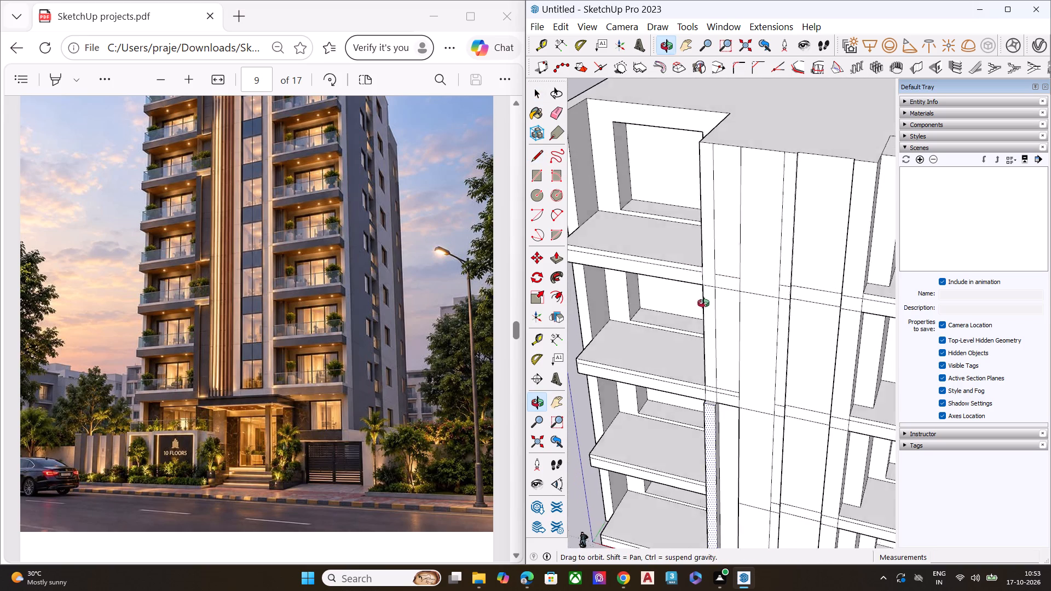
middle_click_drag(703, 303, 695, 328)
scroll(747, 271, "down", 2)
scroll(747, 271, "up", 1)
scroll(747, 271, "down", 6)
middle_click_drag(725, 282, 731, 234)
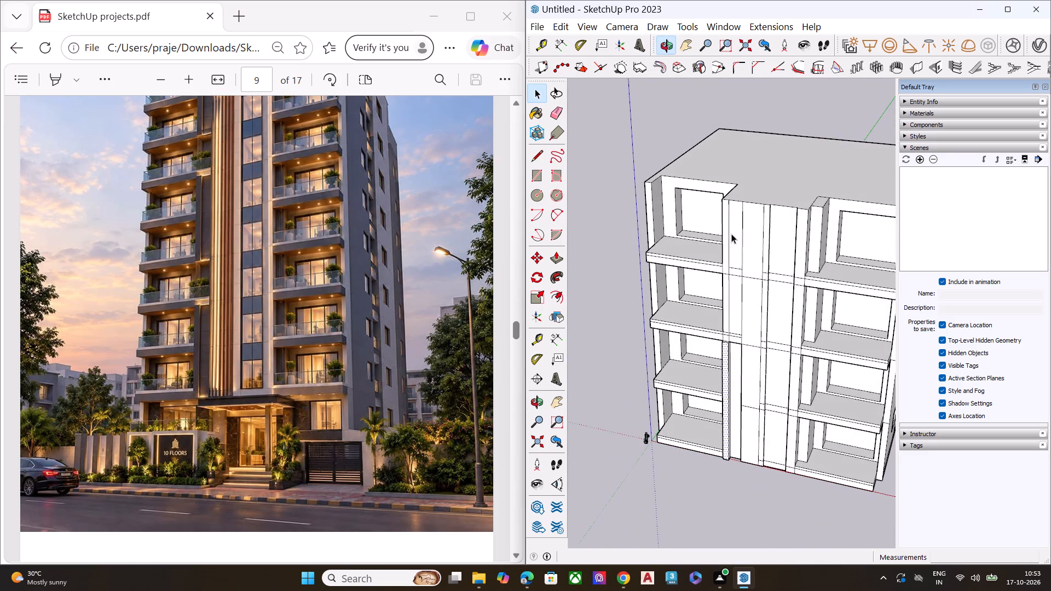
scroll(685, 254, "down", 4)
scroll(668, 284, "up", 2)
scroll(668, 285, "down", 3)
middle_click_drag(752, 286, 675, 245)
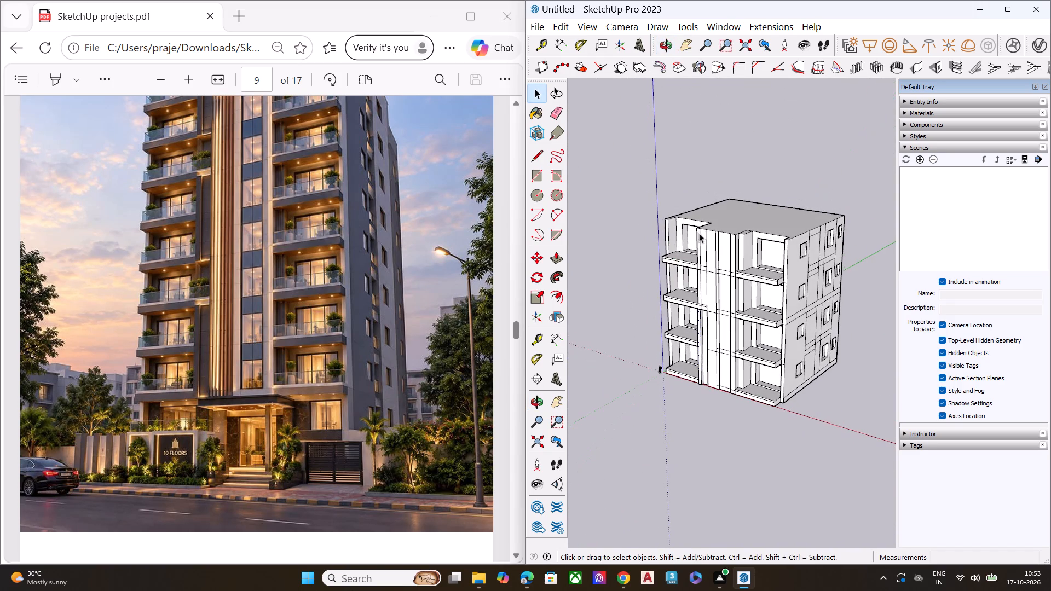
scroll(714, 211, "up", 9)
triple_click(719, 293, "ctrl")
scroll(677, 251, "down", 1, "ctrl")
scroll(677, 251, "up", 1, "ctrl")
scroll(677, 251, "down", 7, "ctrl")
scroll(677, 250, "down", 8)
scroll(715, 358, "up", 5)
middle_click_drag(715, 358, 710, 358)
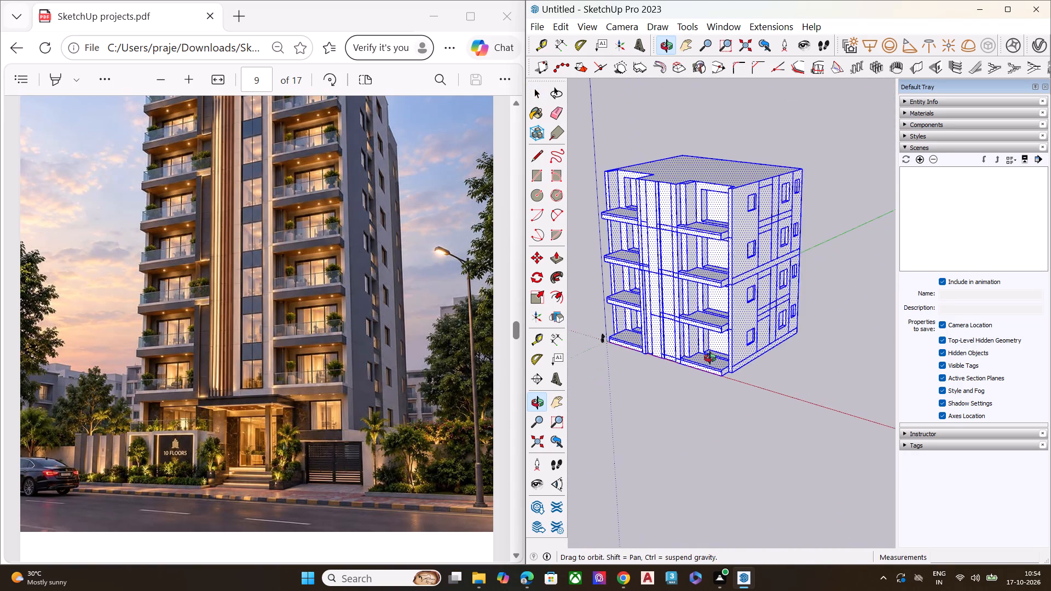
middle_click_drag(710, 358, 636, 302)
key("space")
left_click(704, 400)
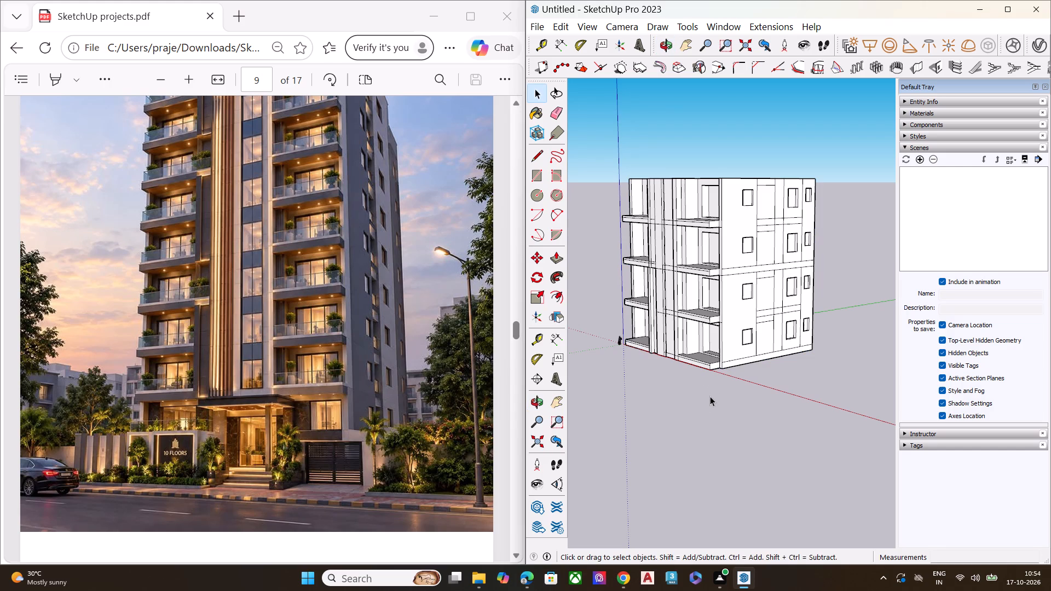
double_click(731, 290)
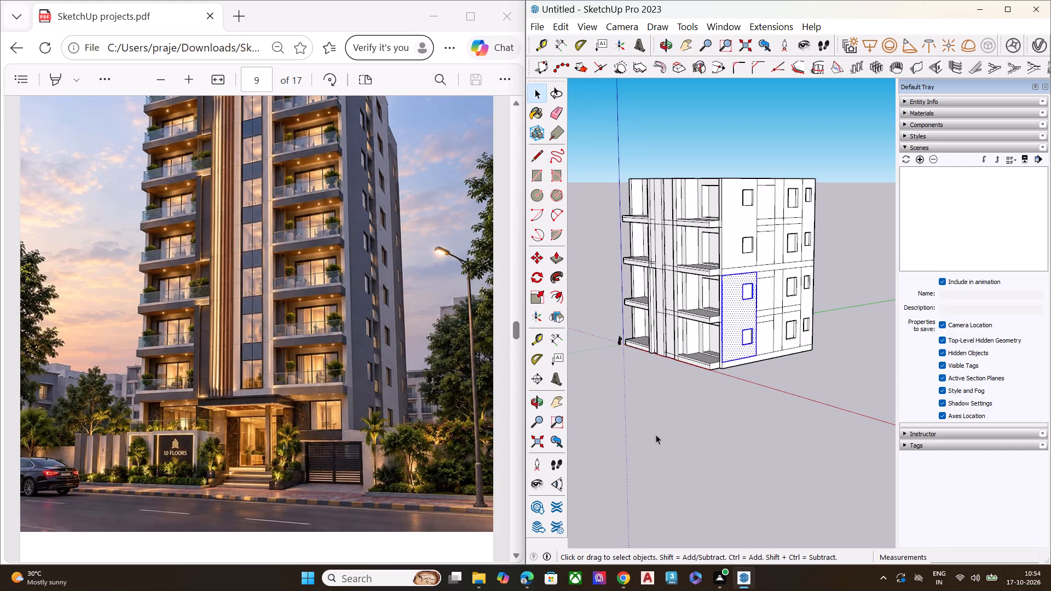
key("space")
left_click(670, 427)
Copy the entire four-floor building 104' 1 3/4" straight up by its bottom front corner, stacking the copy on the original.
scroll(733, 370, "down", 3)
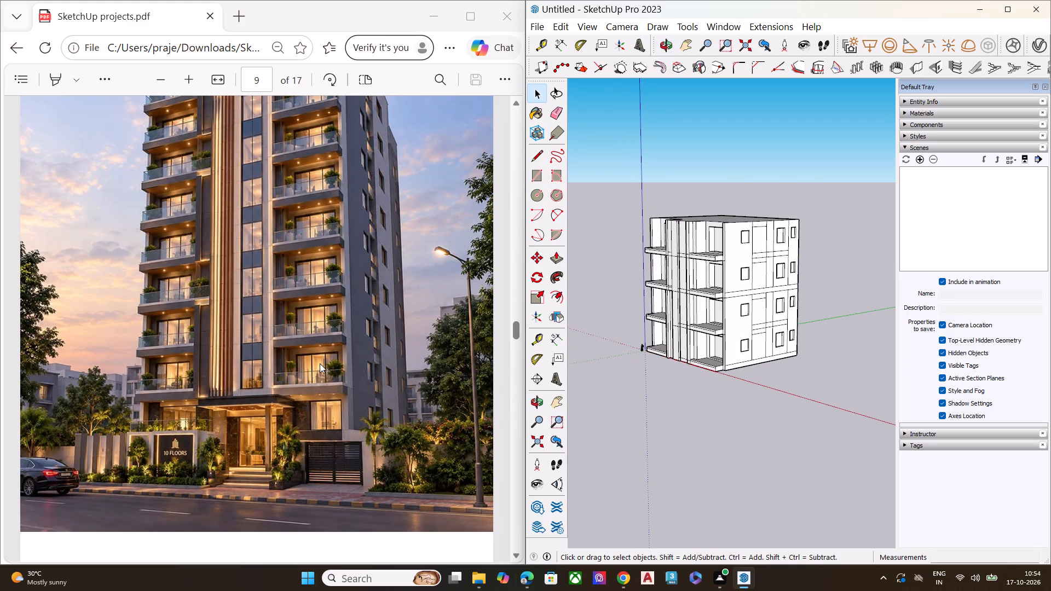
scroll(320, 363, "up", 1)
scroll(320, 363, "down", 1)
scroll(320, 363, "up", 2)
scroll(314, 247, "down", 1)
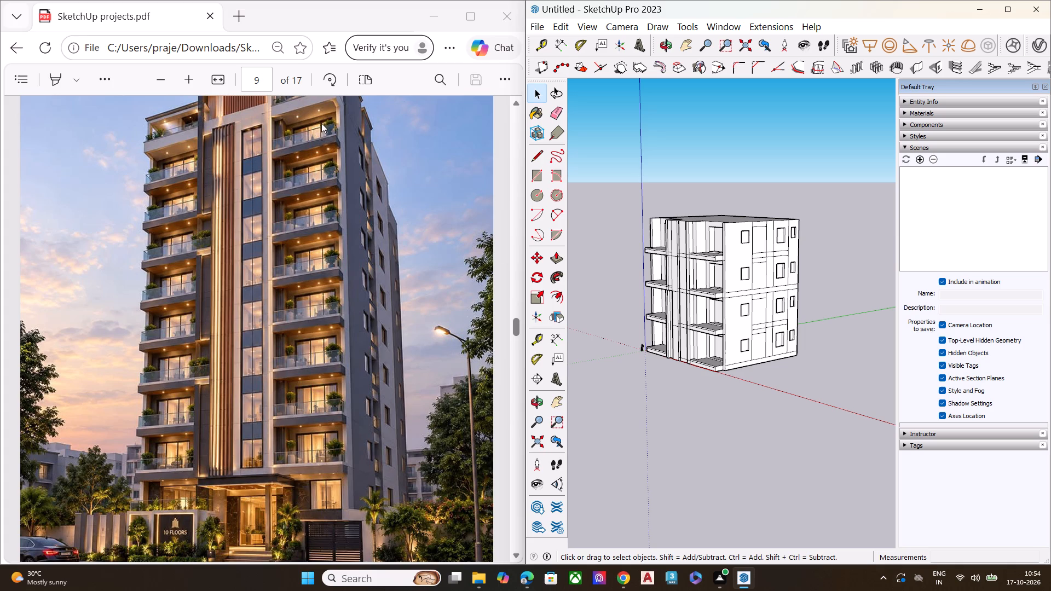
scroll(740, 250, "up", 1)
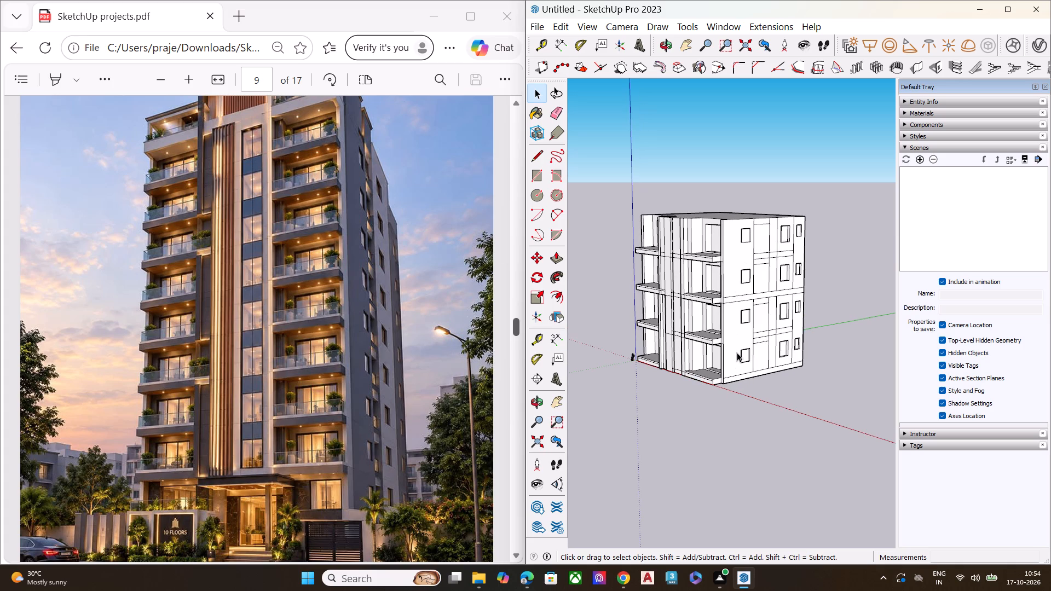
triple_click(737, 352)
left_click(737, 352)
scroll(724, 373, "down", 1)
scroll(724, 373, "up", 15)
scroll(711, 391, "down", 2)
scroll(711, 391, "up", 1)
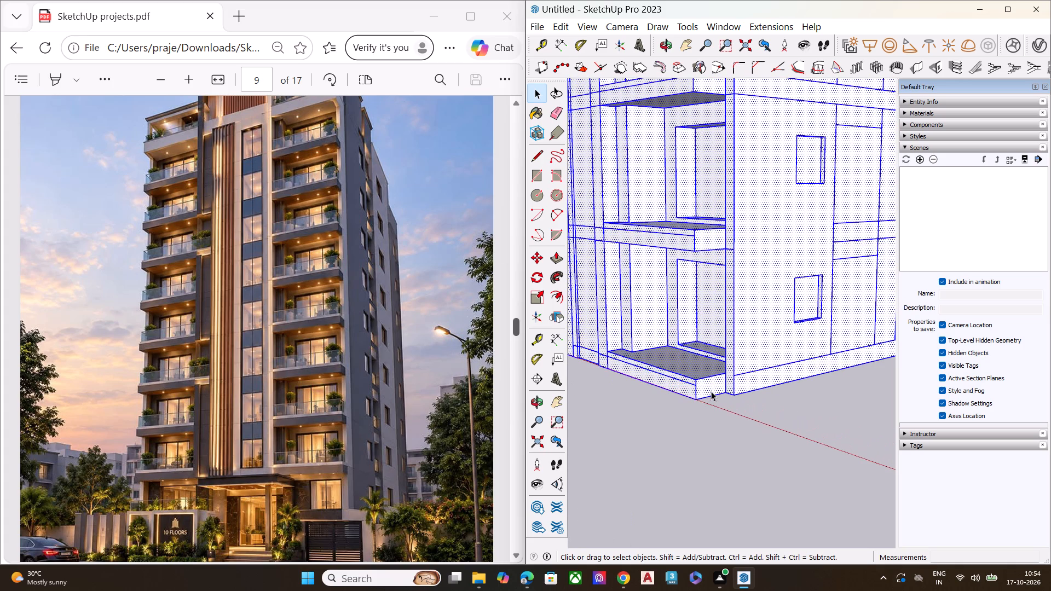
scroll(743, 391, "down", 6)
scroll(680, 330, "up", 1)
middle_click_drag(680, 330, 955, 385)
scroll(810, 357, "down", 8)
scroll(825, 363, "up", 3)
scroll(833, 368, "down", 1)
scroll(834, 369, "up", 1)
scroll(835, 369, "down", 1)
middle_click_drag(686, 354, 550, 286)
middle_click_drag(856, 367, 710, 367)
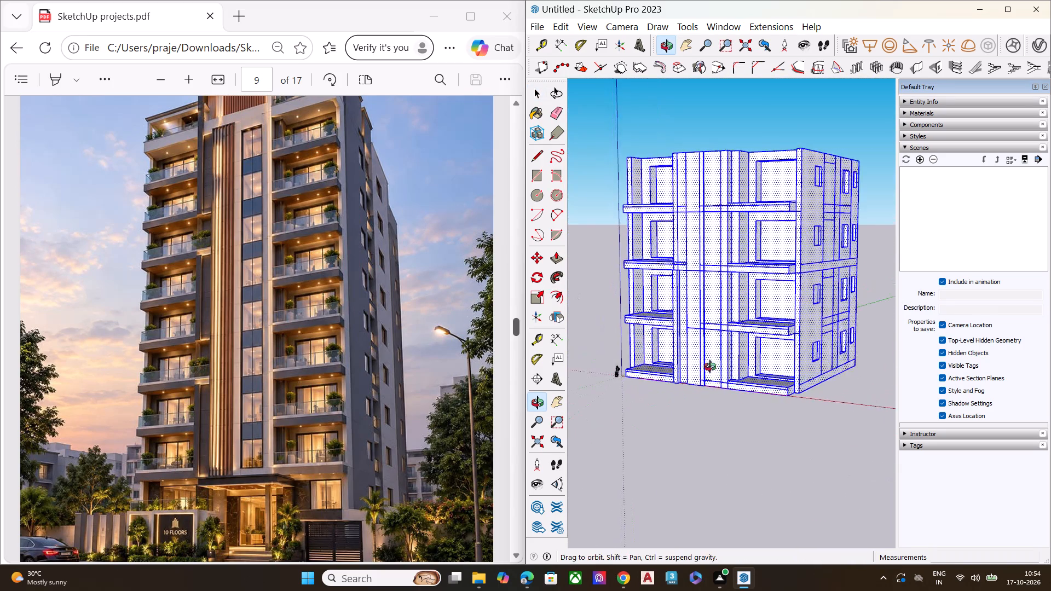
middle_click_drag(710, 367, 655, 367)
scroll(770, 350, "up", 6)
key("m")
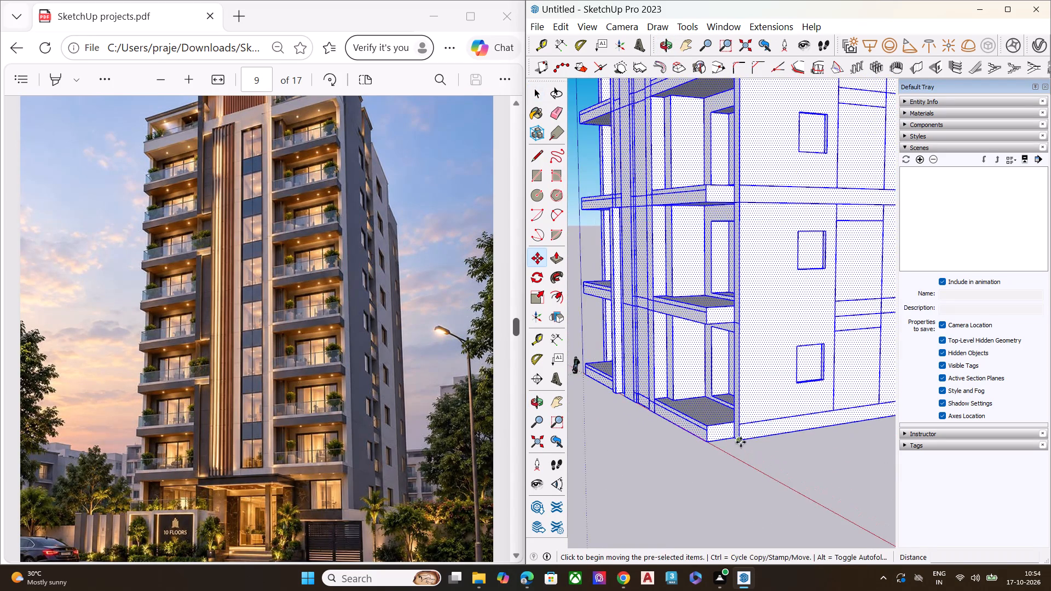
left_click(740, 441)
scroll(741, 389, "down", 8)
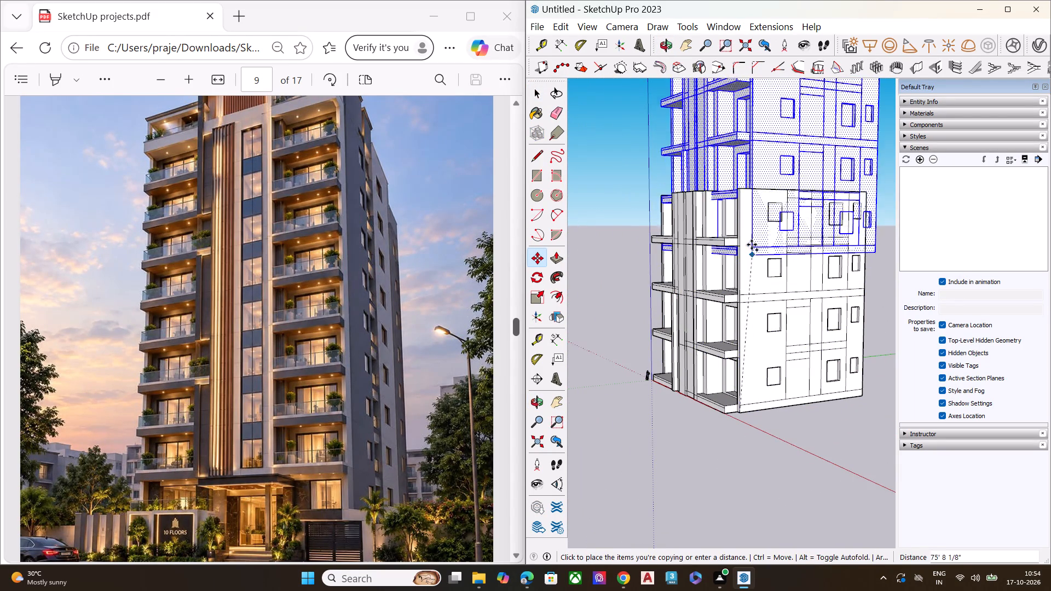
left_click(740, 187)
key("space")
left_click(734, 457)
Push/Pull the fourth floor's narrow strip beside the balconies slightly outward, referencing the projecting strip on the lower floors.
scroll(724, 398, "down", 8)
middle_click_drag(695, 362, 882, 358)
scroll(706, 266, "up", 3)
scroll(703, 262, "down", 1)
scroll(703, 262, "up", 4)
scroll(691, 347, "up", 5)
scroll(689, 347, "down", 1)
scroll(689, 347, "up", 2)
scroll(702, 312, "down", 6)
middle_click_drag(680, 415, 701, 321)
scroll(691, 433, "up", 6)
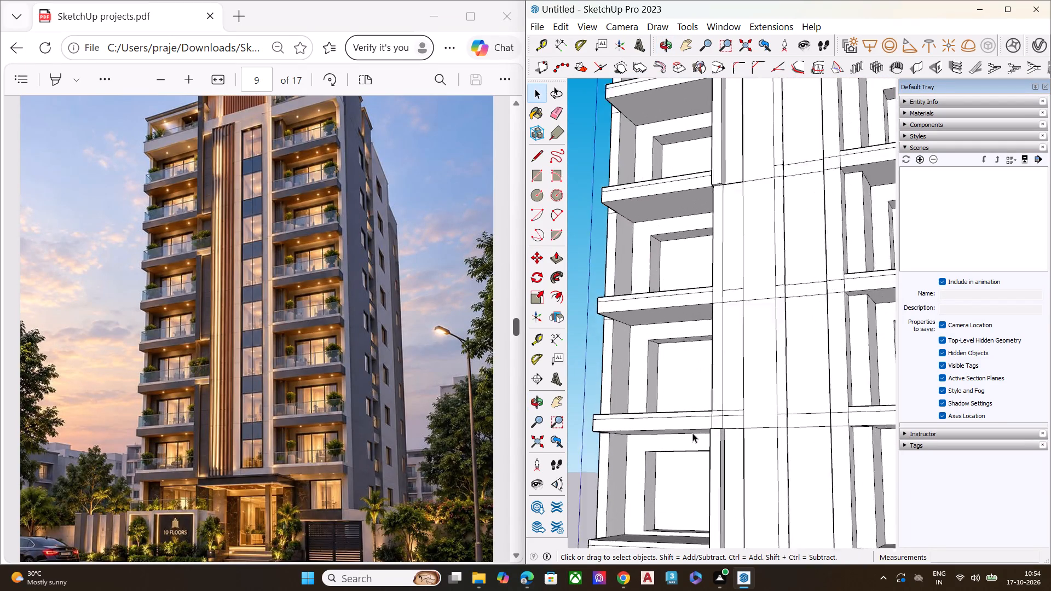
scroll(692, 433, "up", 2)
scroll(704, 430, "down", 6)
middle_click_drag(712, 404, 735, 438)
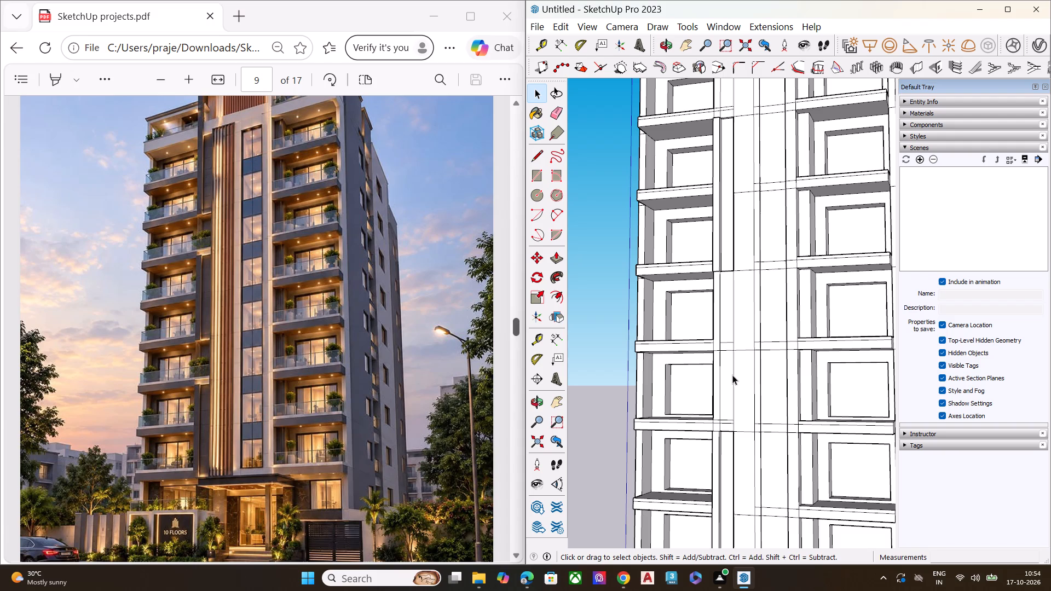
scroll(712, 376, "up", 2)
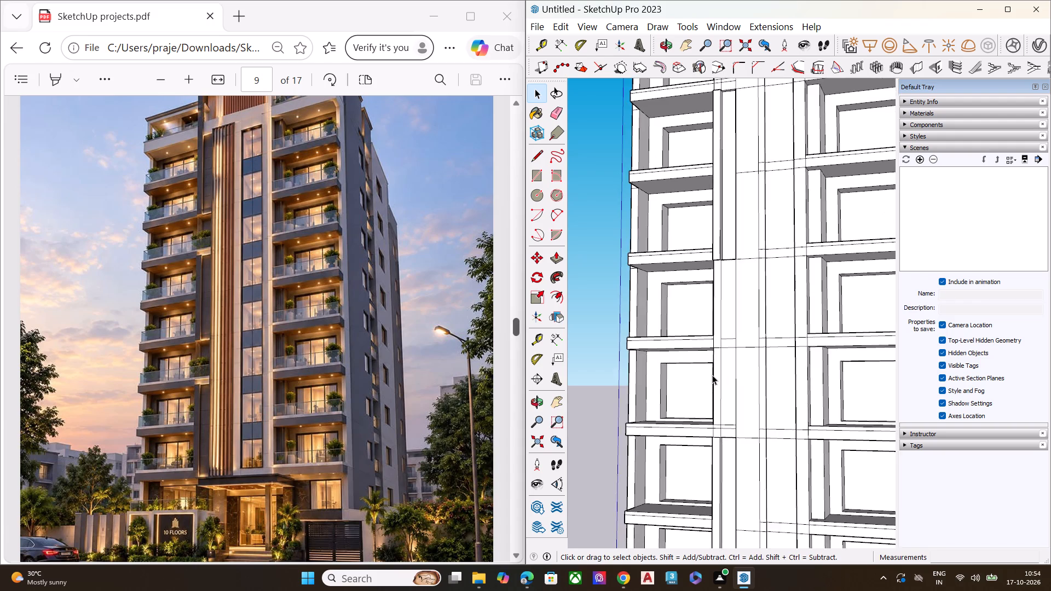
scroll(712, 375, "up", 3)
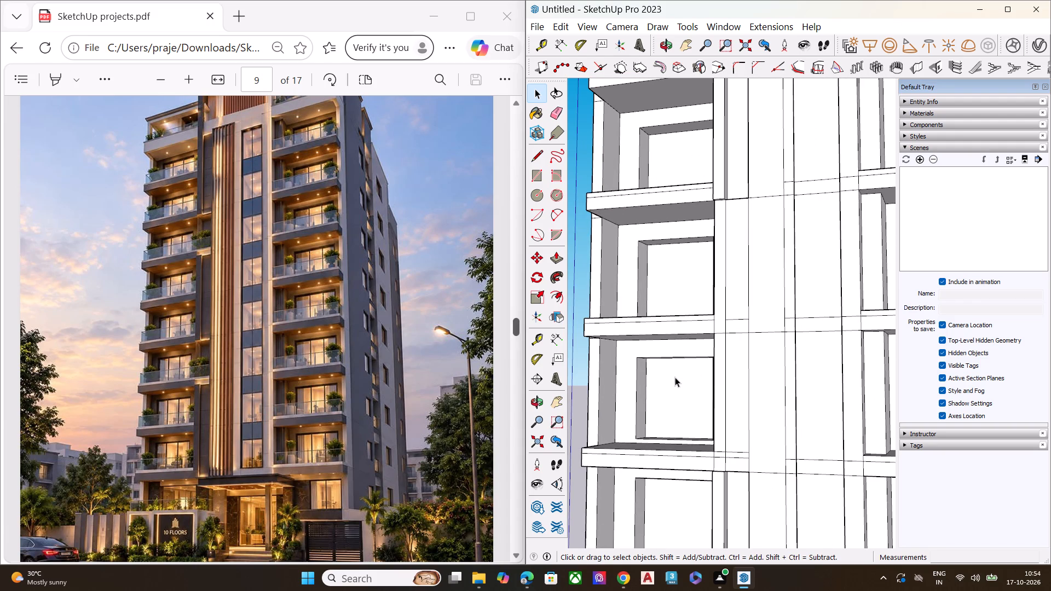
scroll(723, 318, "up", 1)
scroll(723, 318, "down", 1)
scroll(723, 318, "up", 5)
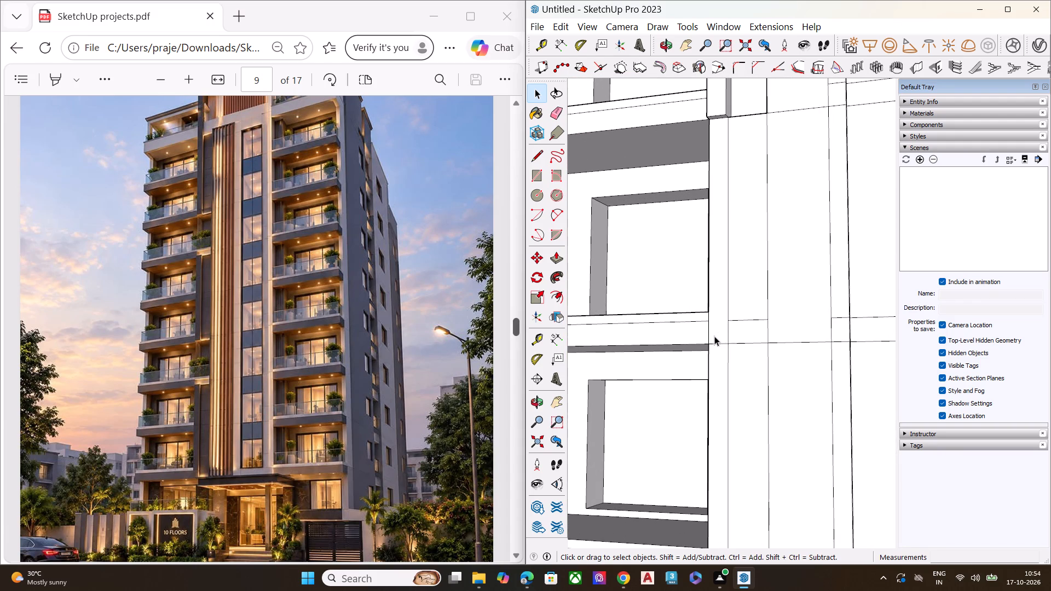
scroll(714, 344, "up", 2)
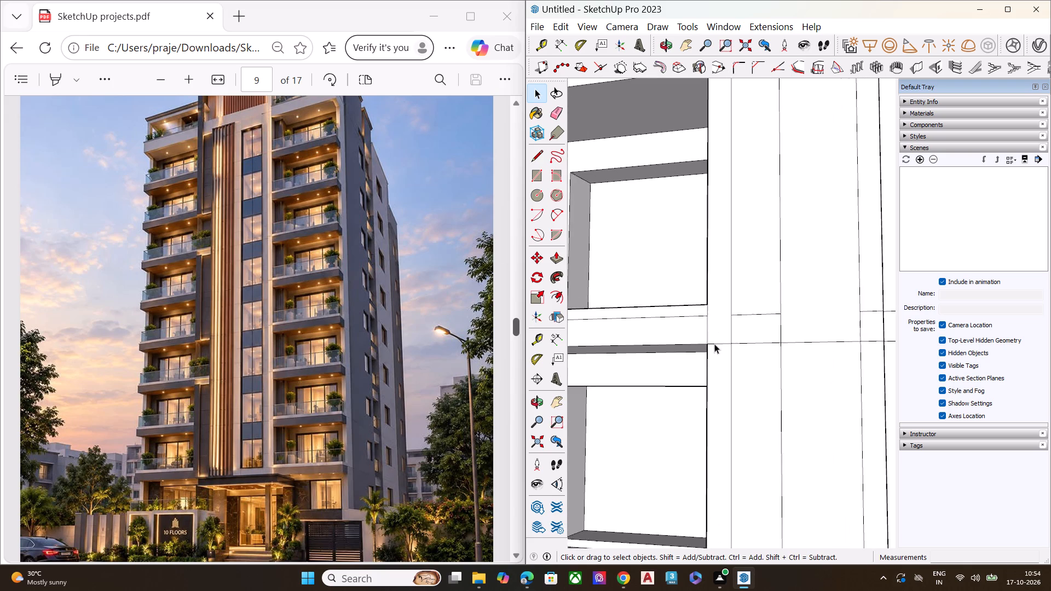
scroll(714, 344, "up", 2)
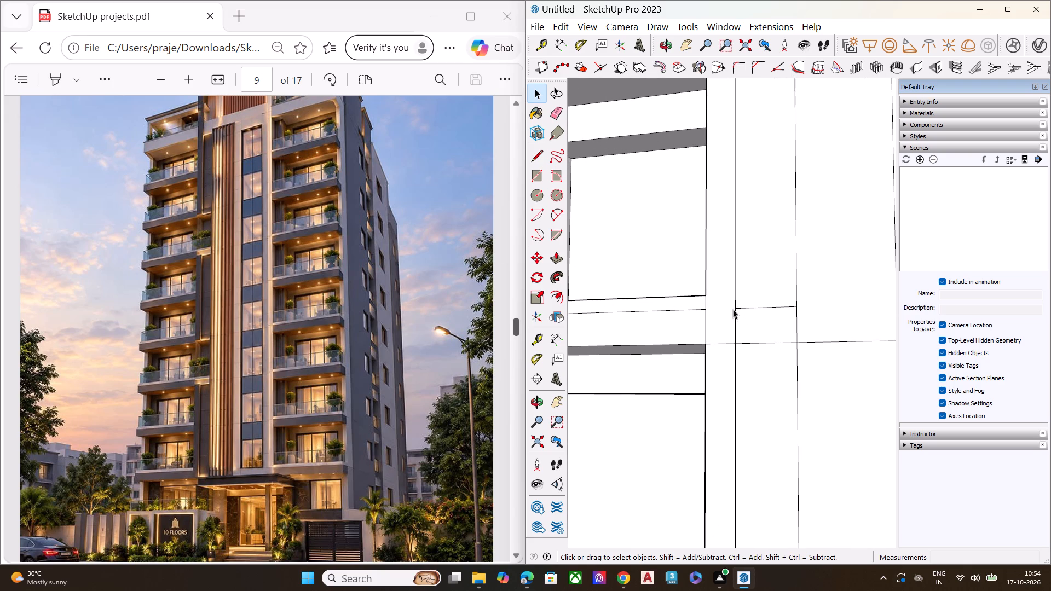
middle_click_drag(757, 301, 703, 357)
scroll(696, 328, "up", 3)
left_click(696, 328)
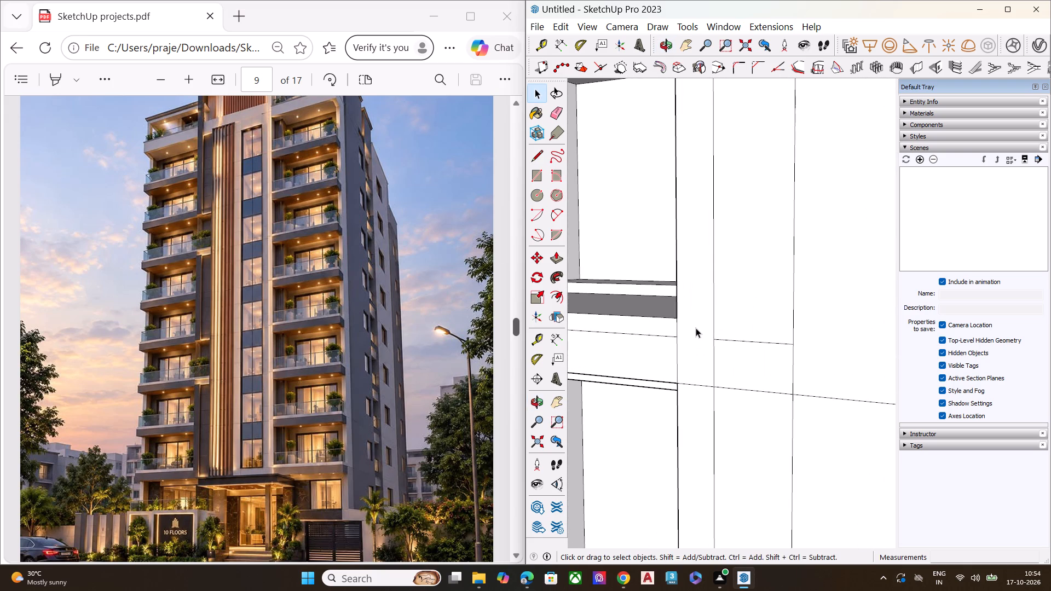
key("p")
left_click(696, 328)
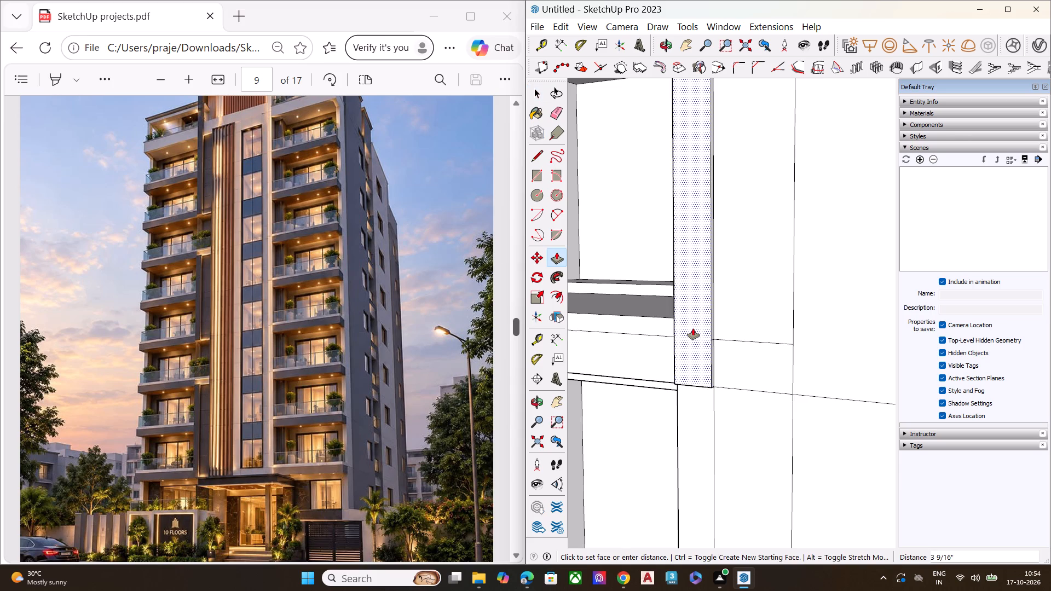
scroll(692, 339, "down", 5)
scroll(692, 339, "up", 1)
scroll(692, 339, "down", 3)
scroll(692, 343, "up", 1)
scroll(692, 343, "down", 1)
scroll(692, 343, "up", 1)
scroll(692, 343, "down", 8)
scroll(697, 333, "up", 1)
scroll(697, 333, "down", 3)
left_click(697, 489)
key("space")
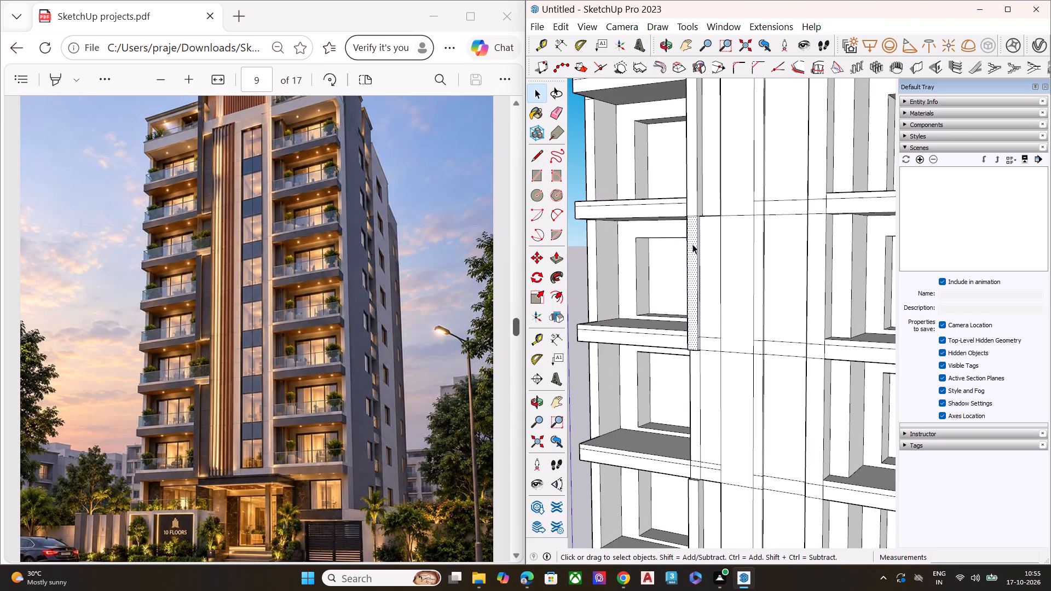
Examine the narrow projecting strips beside the balconies and their junctions with the slabs on the front facade.
middle_click_drag(702, 200, 657, 349)
scroll(686, 163, "up", 5)
scroll(686, 170, "down", 1)
scroll(685, 172, "up", 1)
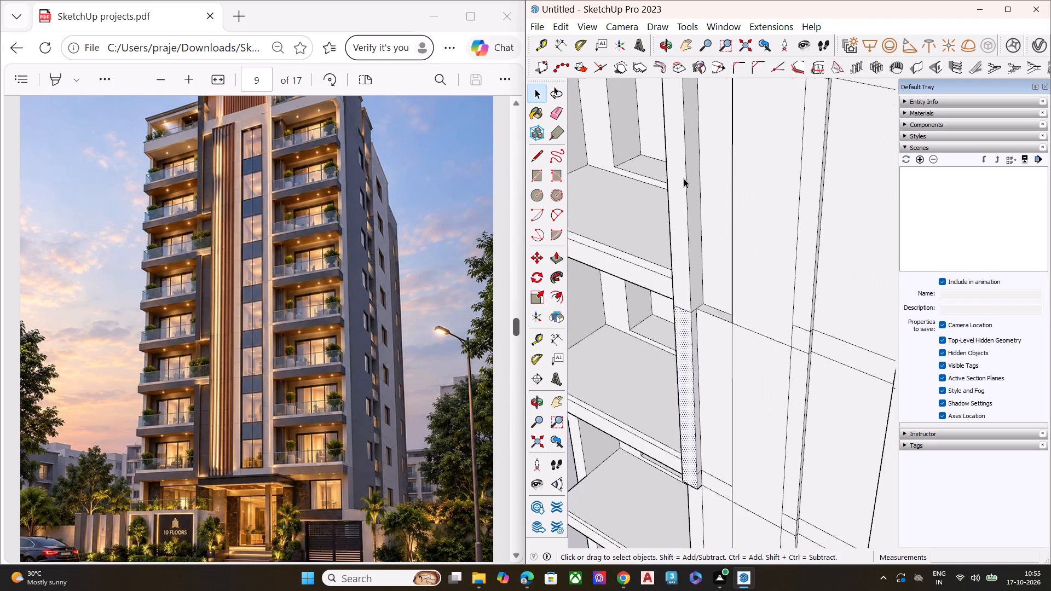
scroll(684, 178, "up", 2)
left_click(674, 210)
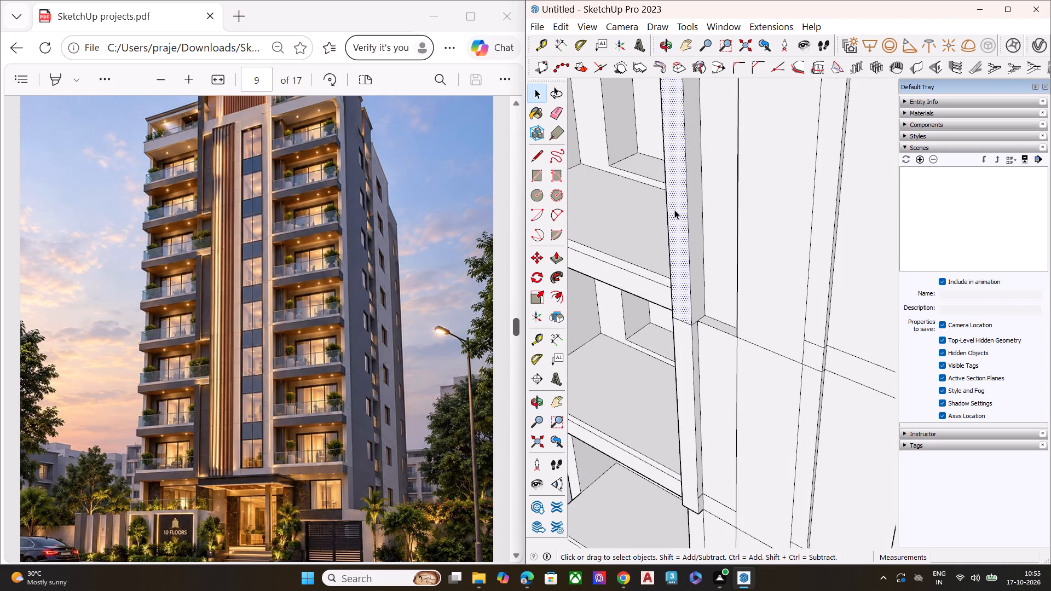
scroll(674, 210, "up", 1)
scroll(674, 210, "down", 12)
scroll(674, 214, "up", 2)
scroll(674, 214, "down", 3)
scroll(674, 215, "up", 1)
scroll(674, 215, "down", 2)
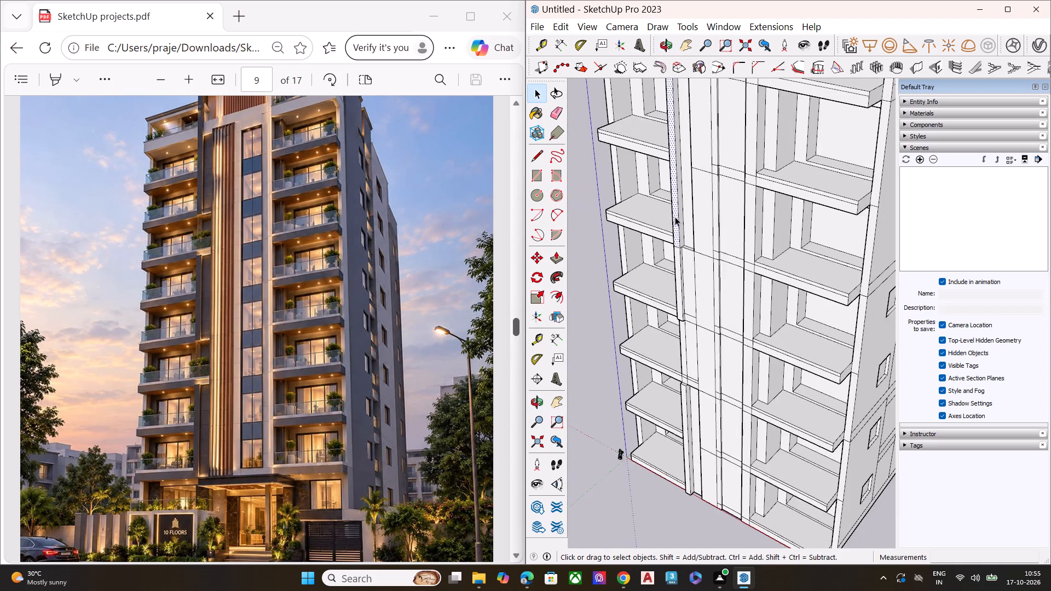
middle_click_drag(675, 217, 723, 180)
key("space")
middle_click_drag(682, 291, 681, 235)
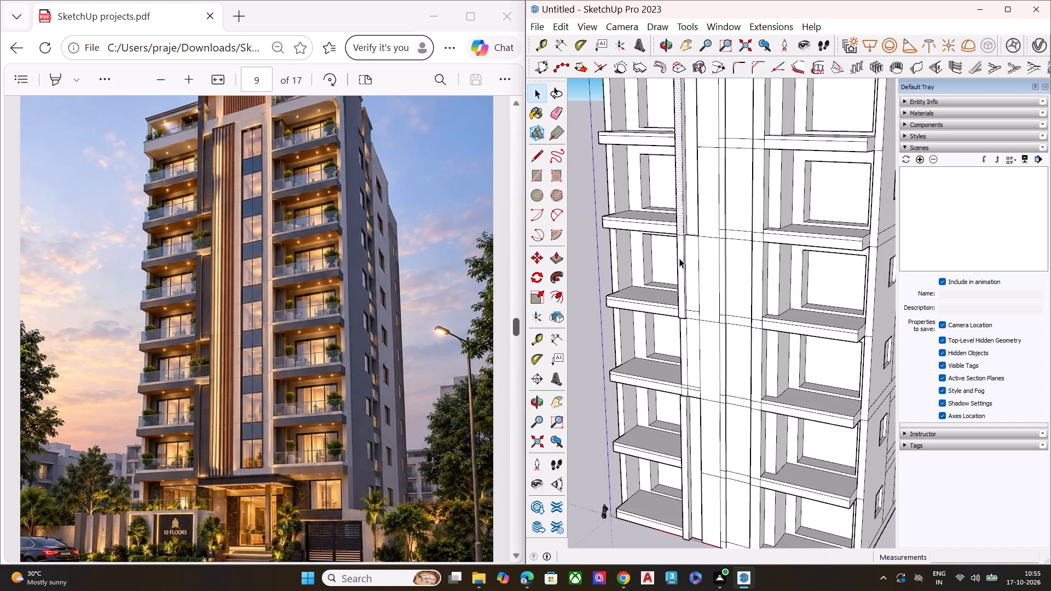
scroll(680, 264, "down", 5)
scroll(680, 268, "up", 1)
scroll(680, 270, "down", 1)
middle_click_drag(680, 277, 685, 221)
Push/Pull the small floor-line patch beside the fourth-level balcony slab outward, referencing the adjacent projecting narrow strip.
scroll(710, 244, "up", 3)
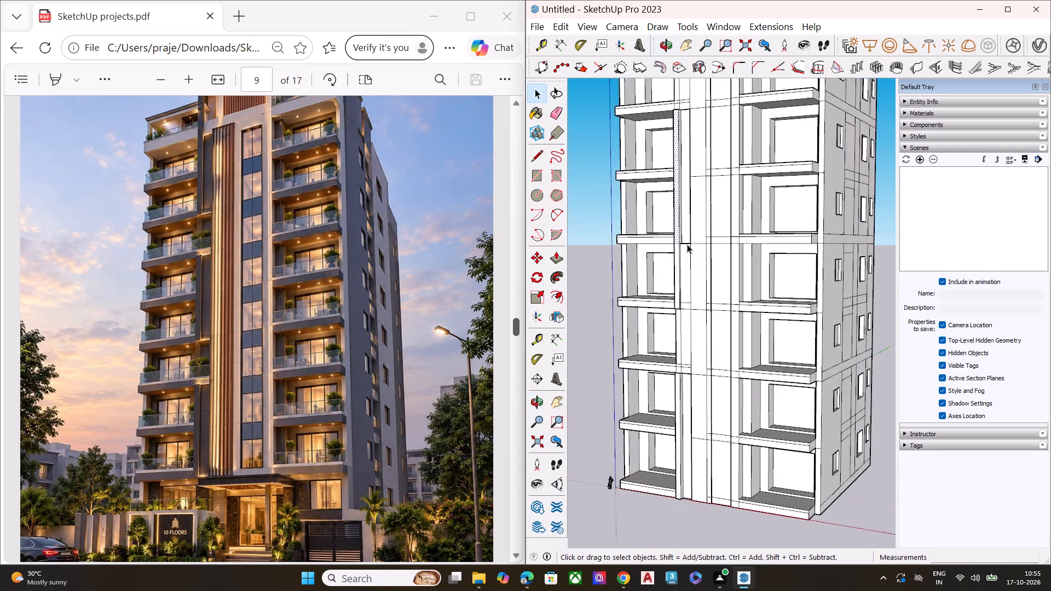
scroll(687, 244, "up", 6)
middle_click_drag(670, 381, 683, 358)
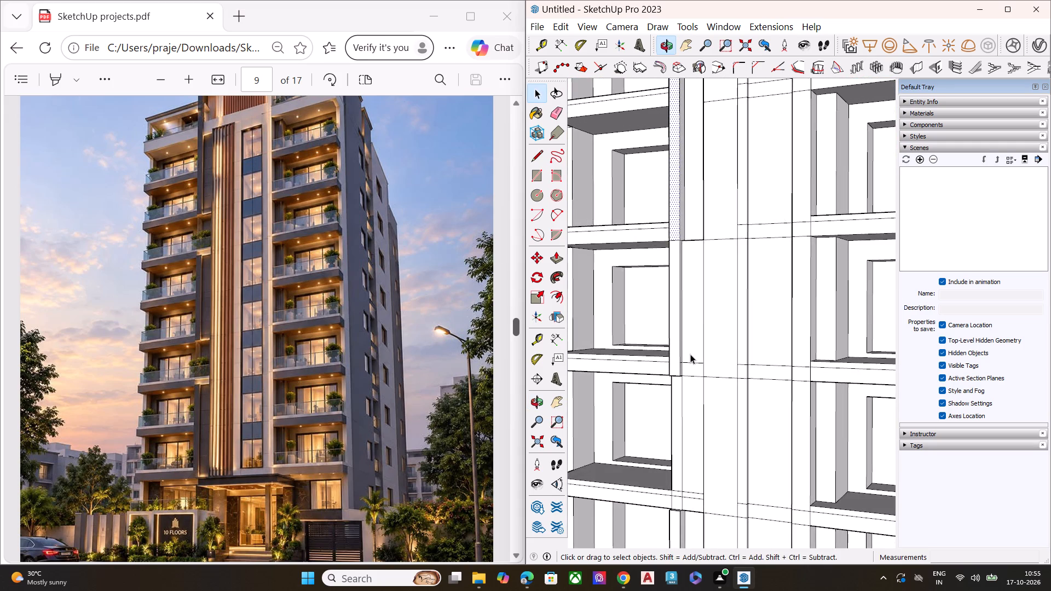
scroll(690, 354, "up", 6)
left_click(698, 382)
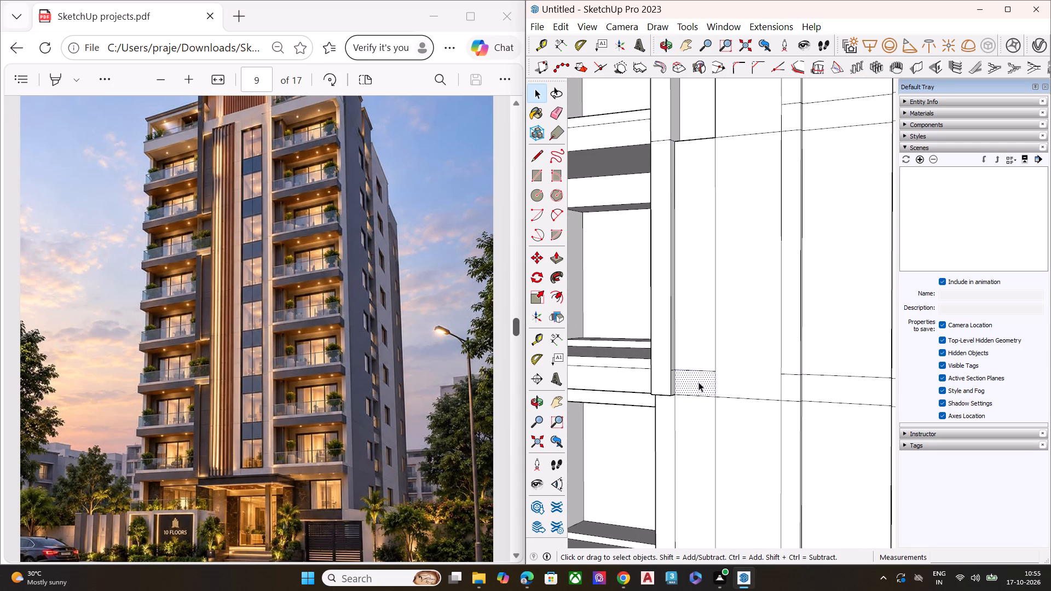
key("p")
left_click(698, 382)
left_click(671, 370)
key("space")
Inspect the new floor-line projection and compare the fin strips and slab lines across the front facade.
scroll(682, 387, "down", 7)
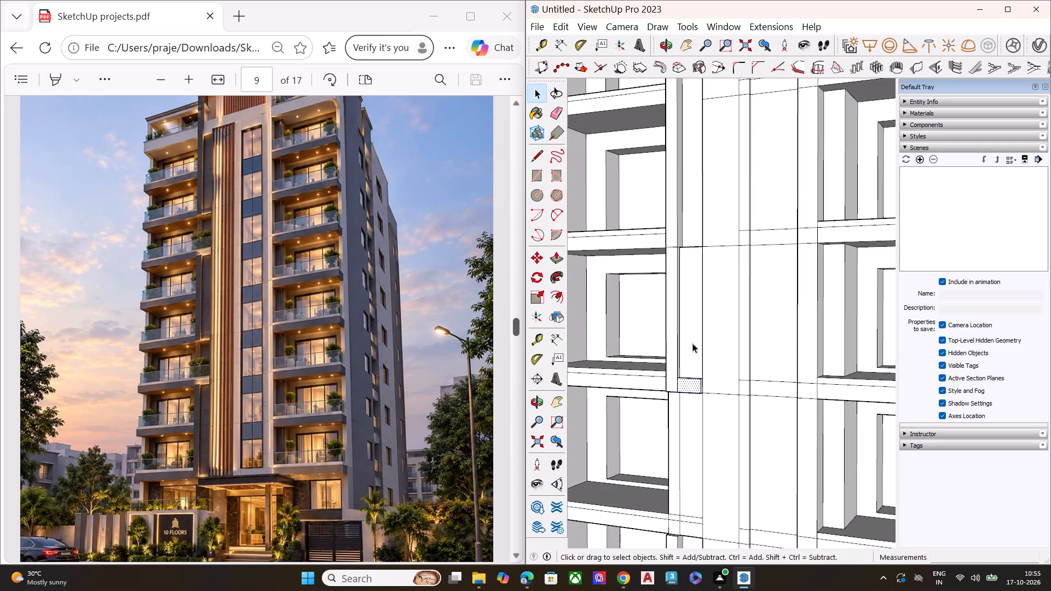
scroll(665, 208, "up", 1)
scroll(665, 208, "down", 1)
scroll(665, 208, "up", 1)
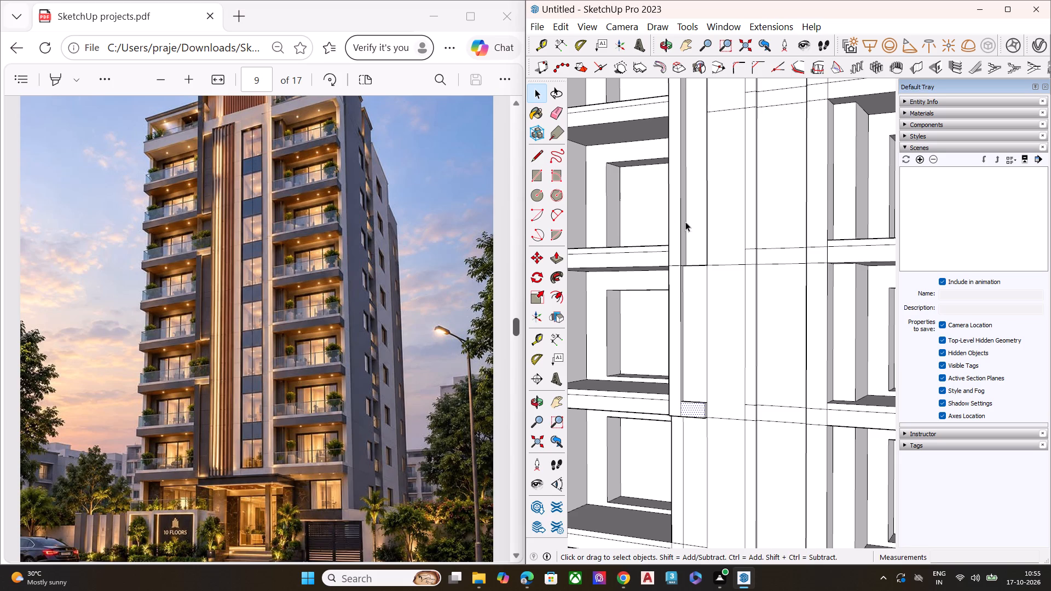
scroll(723, 270, "down", 7)
middle_click_drag(712, 324, 836, 320)
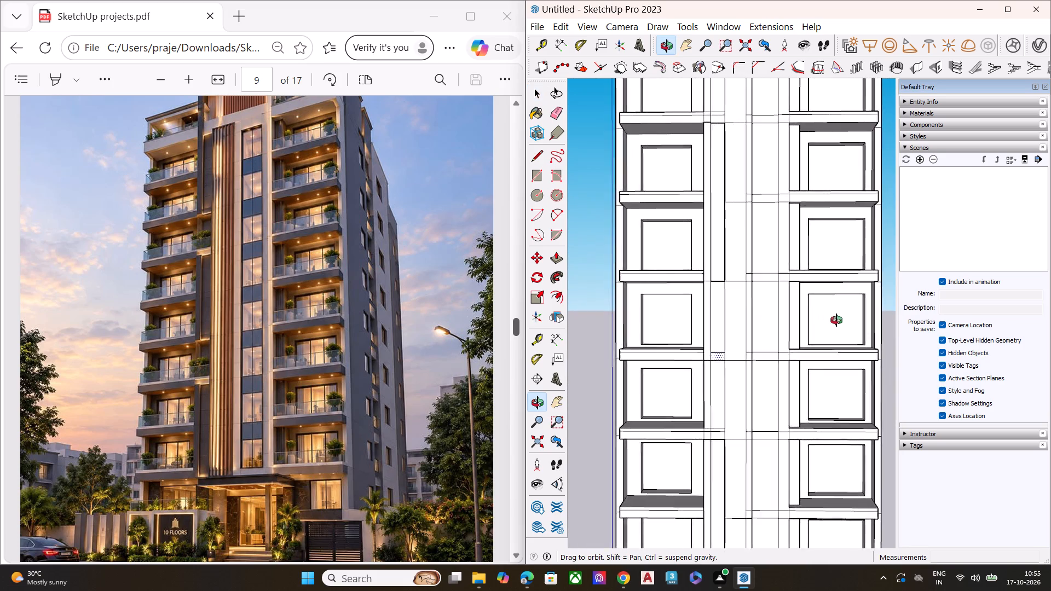
middle_click_drag(836, 320, 963, 337)
scroll(726, 192, "up", 7)
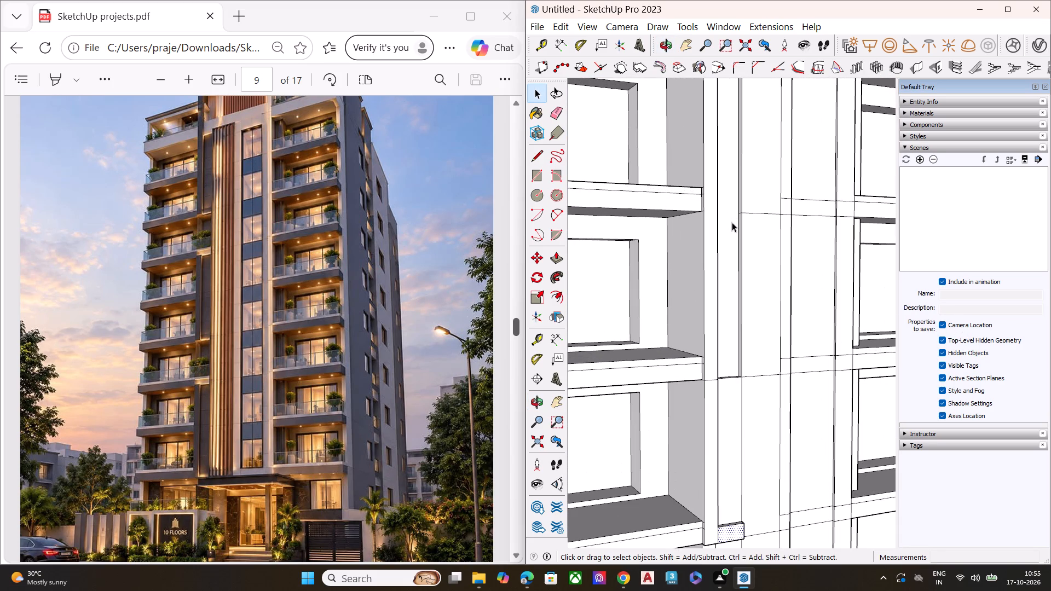
middle_click_drag(732, 222, 628, 280)
scroll(628, 262, "down", 7)
scroll(679, 330, "down", 2)
scroll(679, 329, "up", 1)
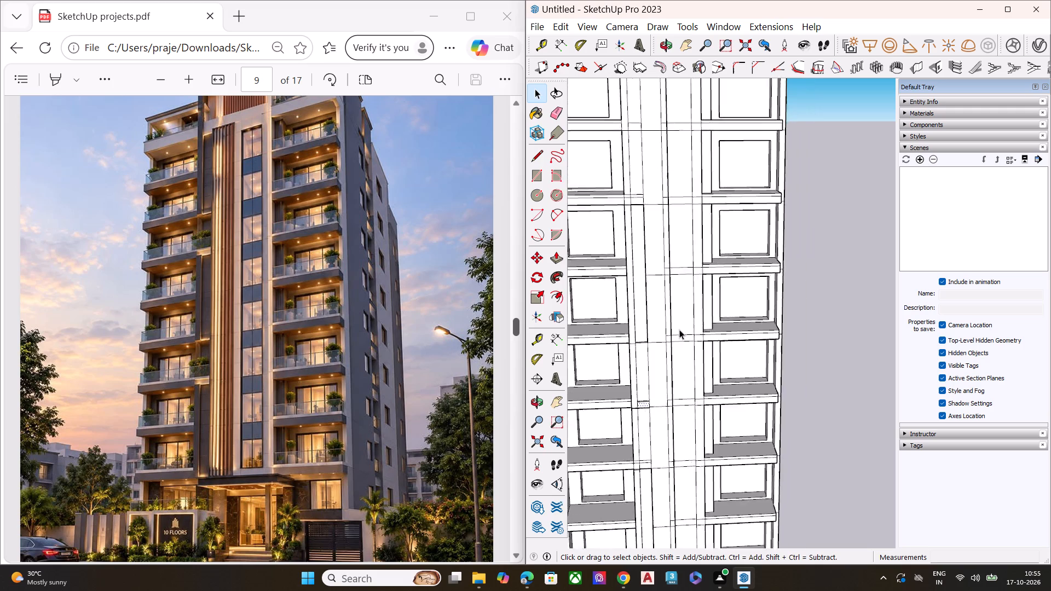
scroll(679, 329, "down", 3)
scroll(679, 329, "up", 1)
scroll(679, 329, "down", 2)
key("space")
left_click(811, 369)
middle_click_drag(623, 367, 597, 287)
scroll(598, 288, "up", 3)
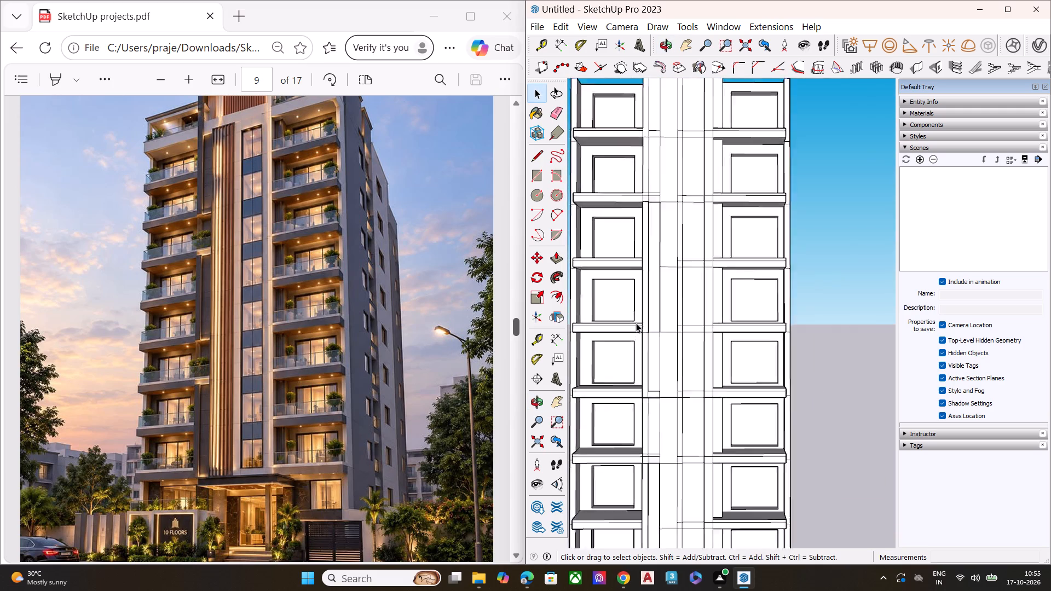
scroll(636, 323, "up", 3)
scroll(642, 327, "down", 1)
scroll(642, 327, "up", 2)
scroll(659, 341, "down", 1)
scroll(657, 343, "up", 3)
scroll(651, 346, "down", 1)
scroll(650, 347, "up", 4)
middle_click_drag(649, 347, 484, 368)
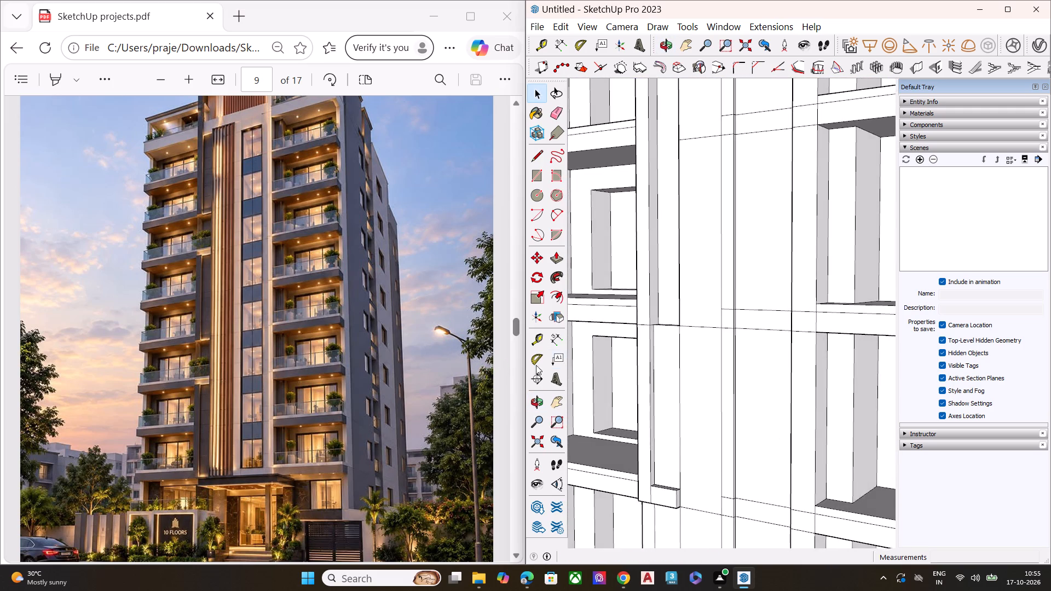
scroll(616, 328, "up", 8)
scroll(616, 328, "down", 7)
middle_click_drag(686, 337, 687, 403)
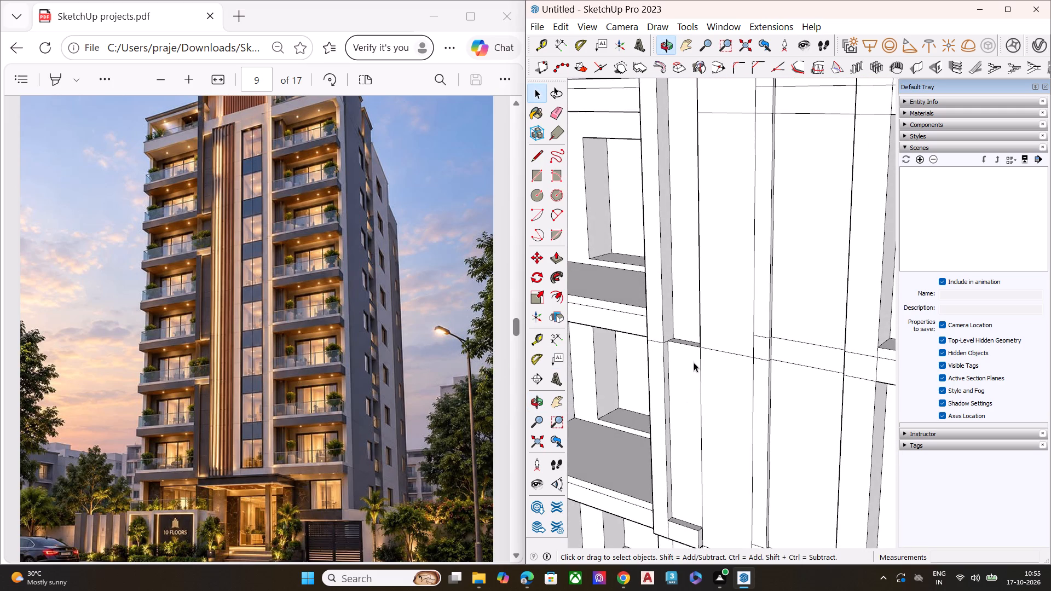
scroll(698, 311, "down", 6)
left_click(691, 283)
scroll(682, 295, "down", 5)
key("space")
scroll(680, 200, "down", 1)
scroll(680, 199, "up", 2)
left_click(582, 210)
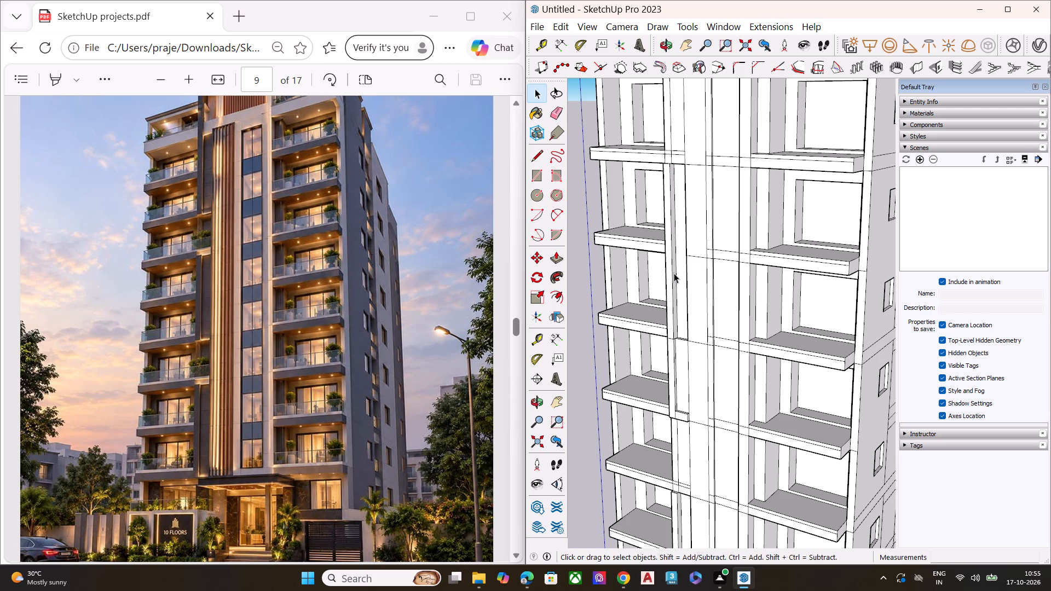
Examine the stacked tower's overall front and the narrow strips along its lower floors.
scroll(679, 257, "down", 5)
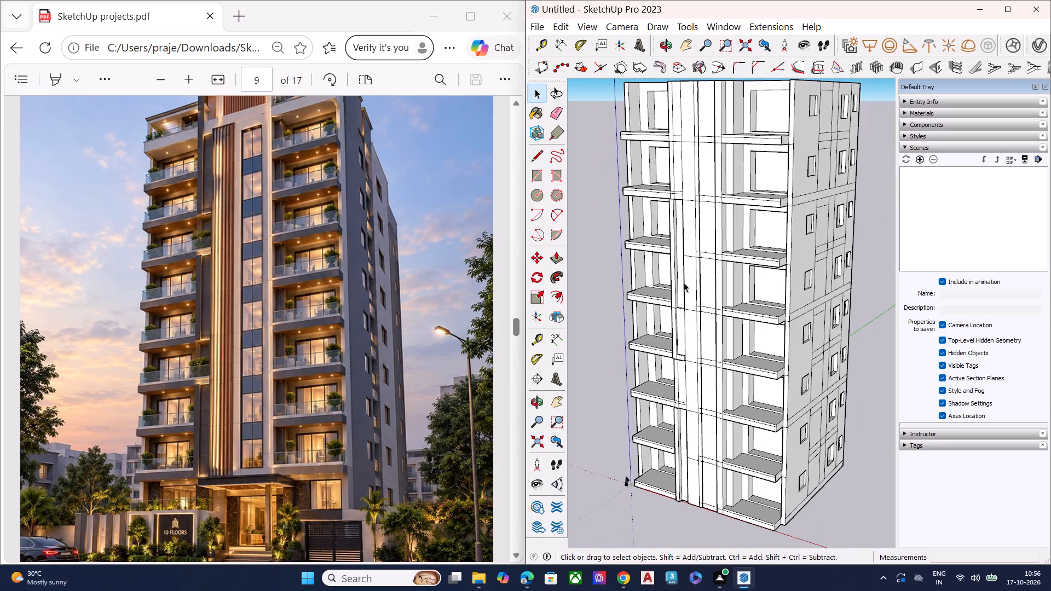
middle_click_drag(674, 358, 660, 315)
middle_click_drag(685, 391, 684, 343)
scroll(683, 437, "up", 5)
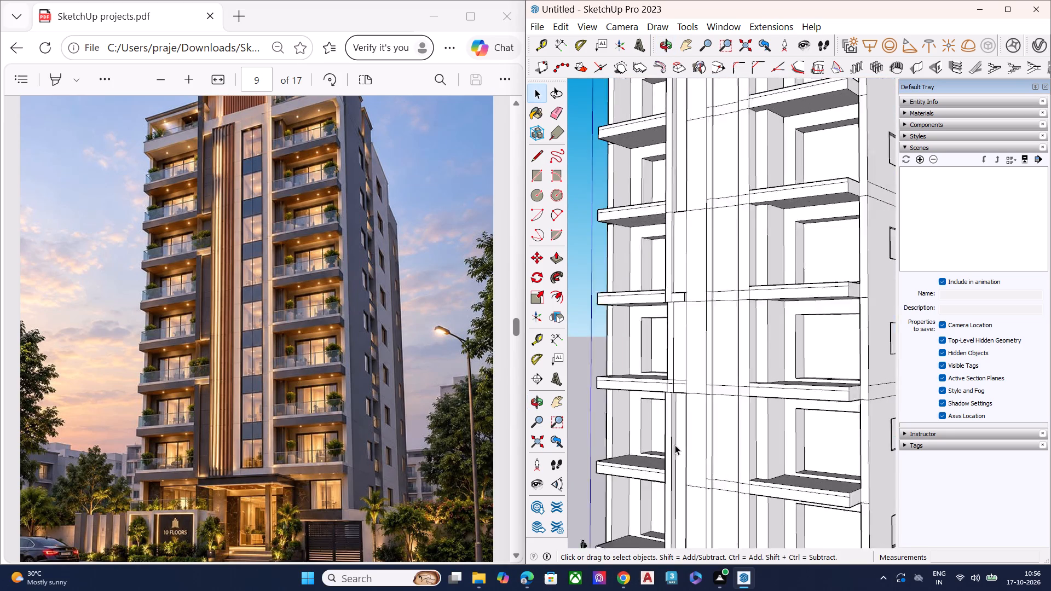
scroll(675, 445, "up", 5)
scroll(665, 418, "down", 6)
scroll(668, 368, "up", 1)
scroll(668, 367, "down", 4)
scroll(675, 509, "up", 7)
scroll(669, 508, "down", 3)
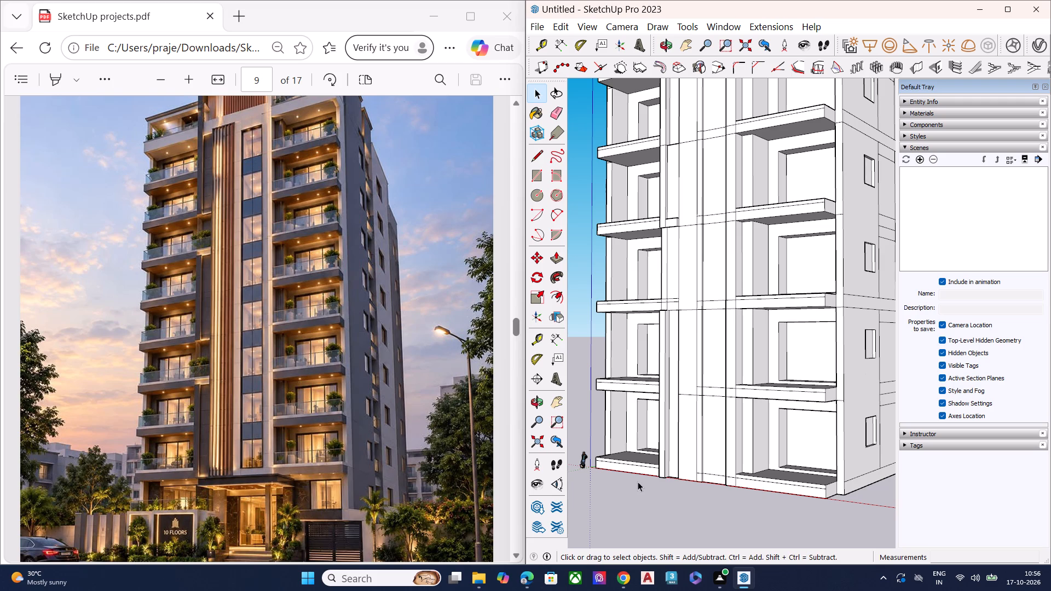
scroll(643, 472, "up", 8)
scroll(656, 477, "down", 1)
scroll(656, 477, "up", 3)
Push/Pull the lower front face of the ground-level balcony slab beside the narrow strip outward about 10 13/16".
middle_click_drag(689, 473, 911, 455)
scroll(783, 466, "up", 3)
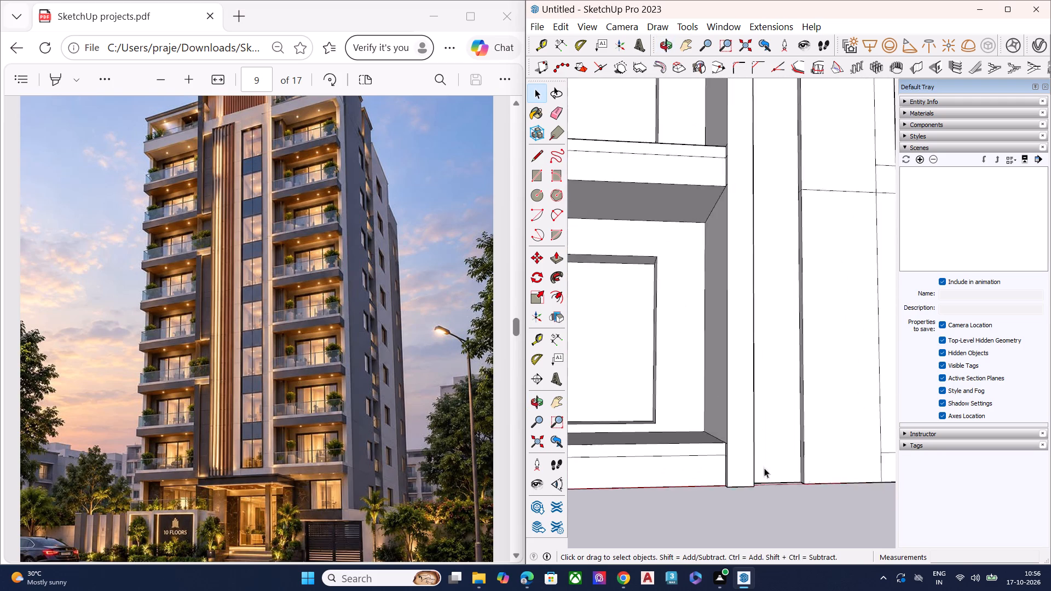
scroll(764, 468, "up", 3)
left_click(705, 472)
key("p")
left_click(705, 472)
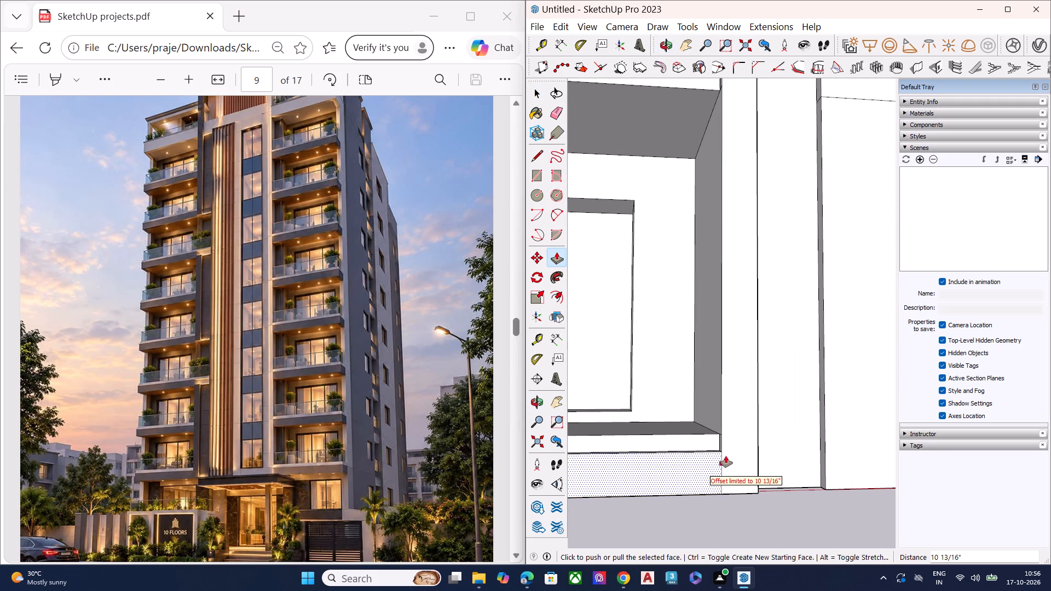
key("space")
Erase the four short vertical edge segments of the narrow strip where they cross the third-level balcony slab's front band.
middle_click_drag(754, 490, 754, 571)
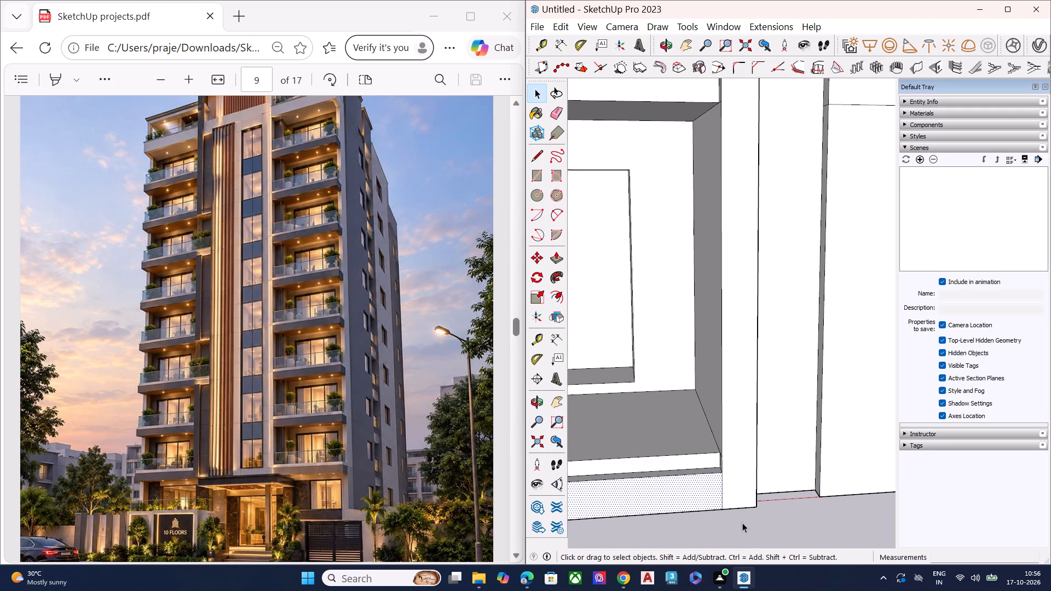
scroll(763, 507, "down", 5)
middle_click_drag(757, 536, 700, 530)
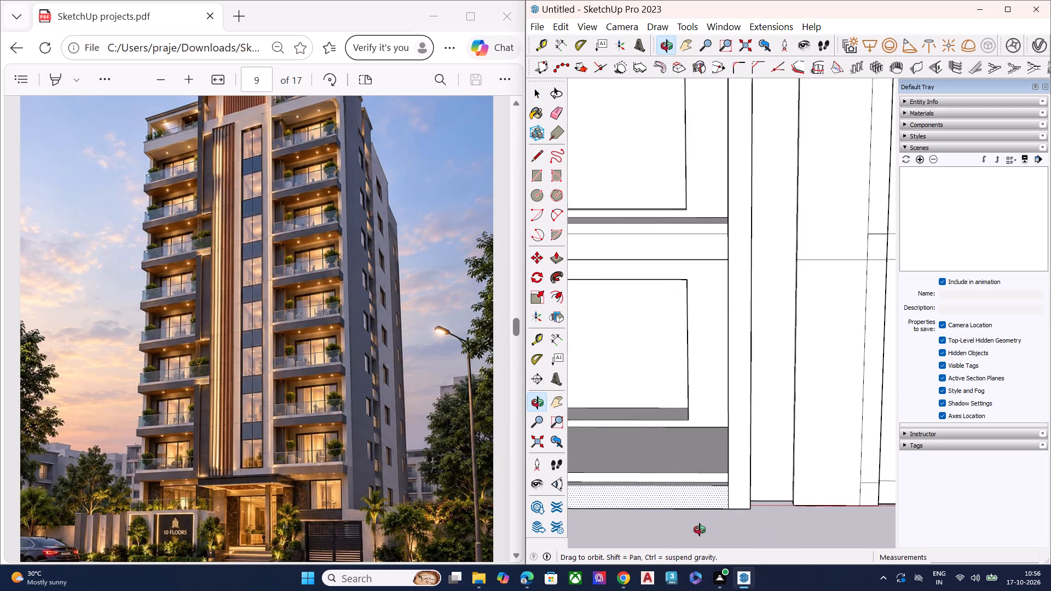
middle_click_drag(700, 530, 692, 529)
scroll(691, 529, "down", 1)
scroll(752, 486, "down", 6)
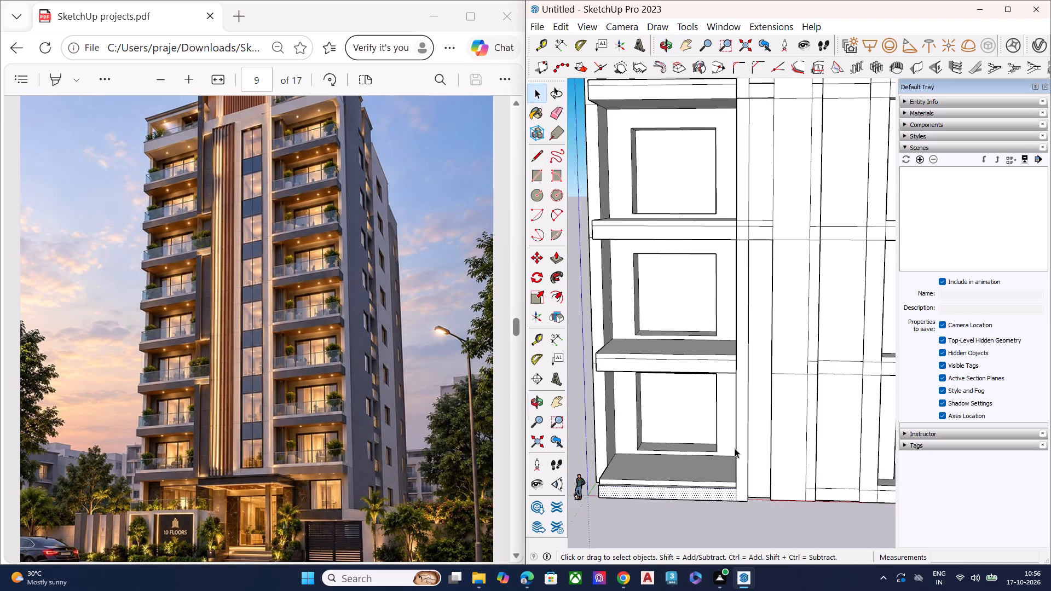
middle_click_drag(692, 445, 516, 448)
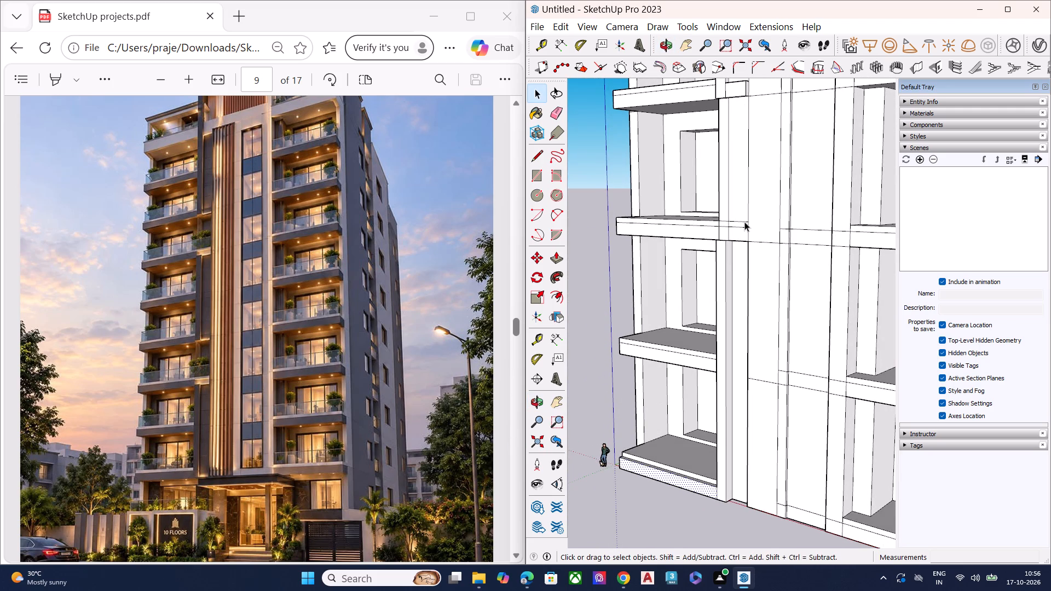
scroll(744, 222, "up", 2)
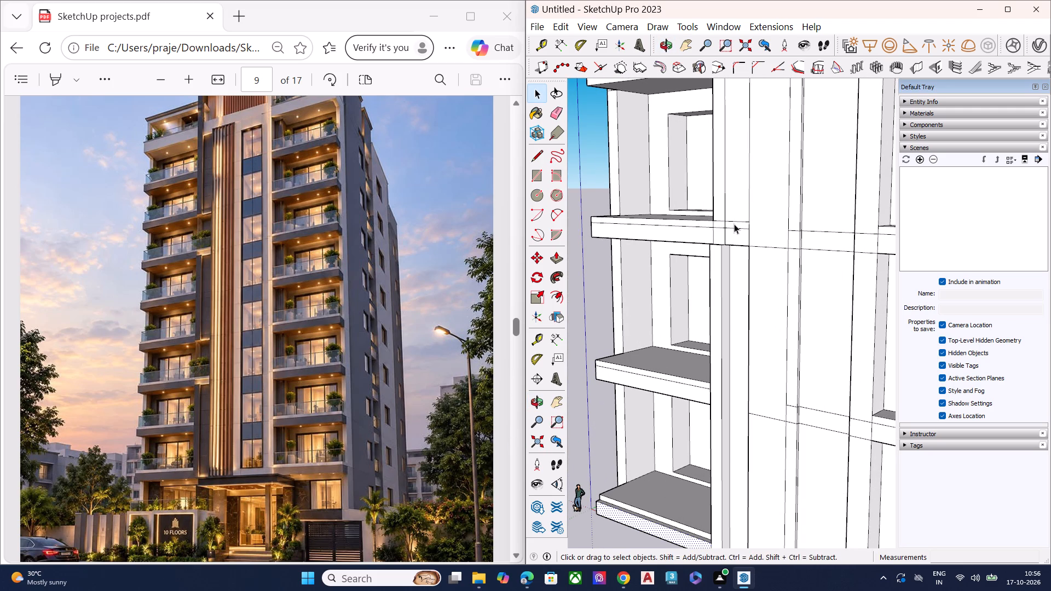
middle_click_drag(713, 230, 744, 251)
scroll(715, 223, "up", 5)
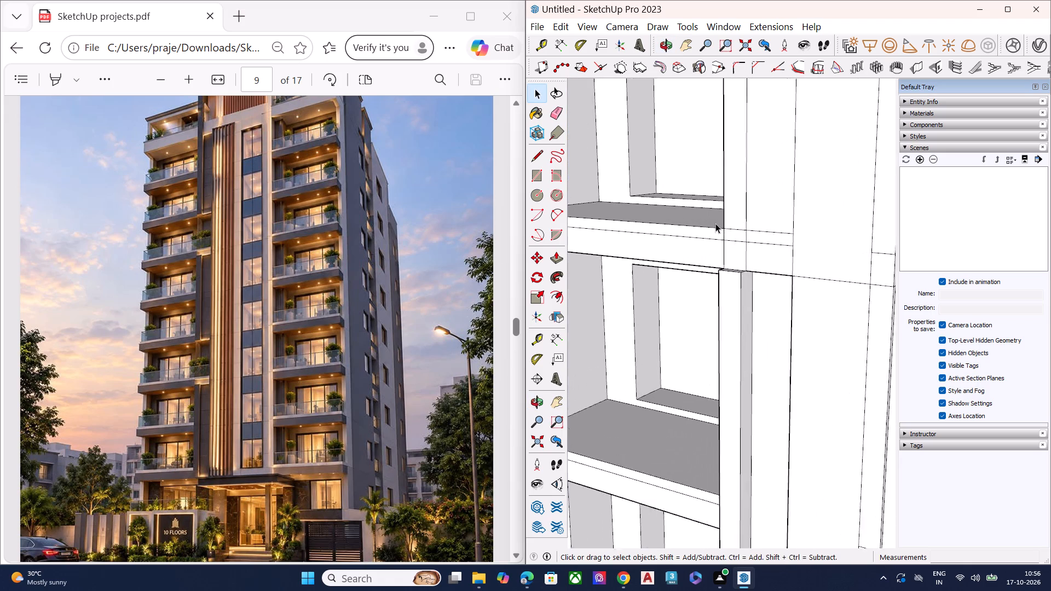
scroll(715, 223, "up", 2)
key("e")
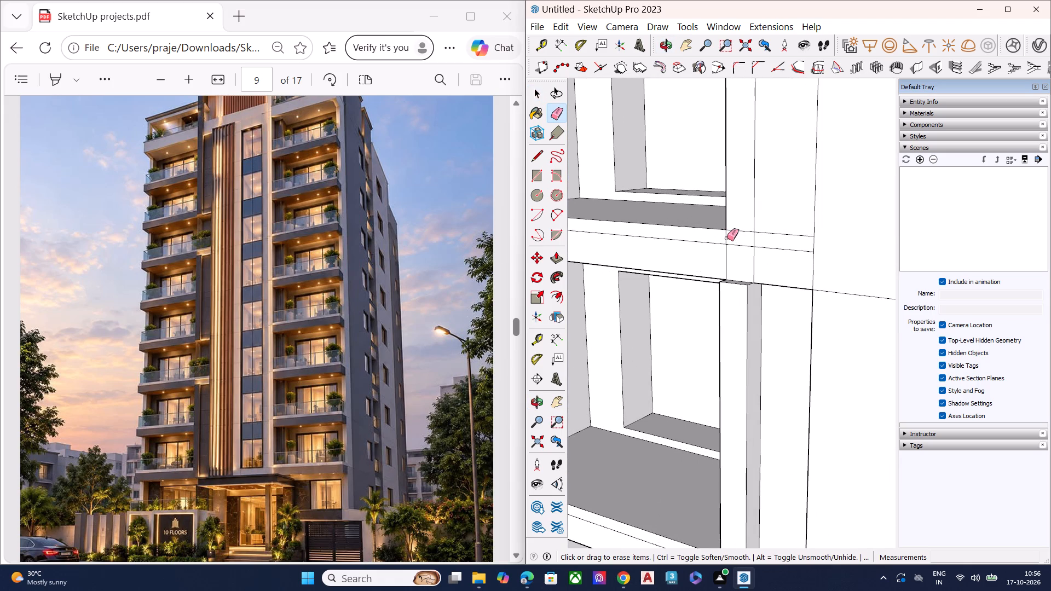
left_click(727, 238)
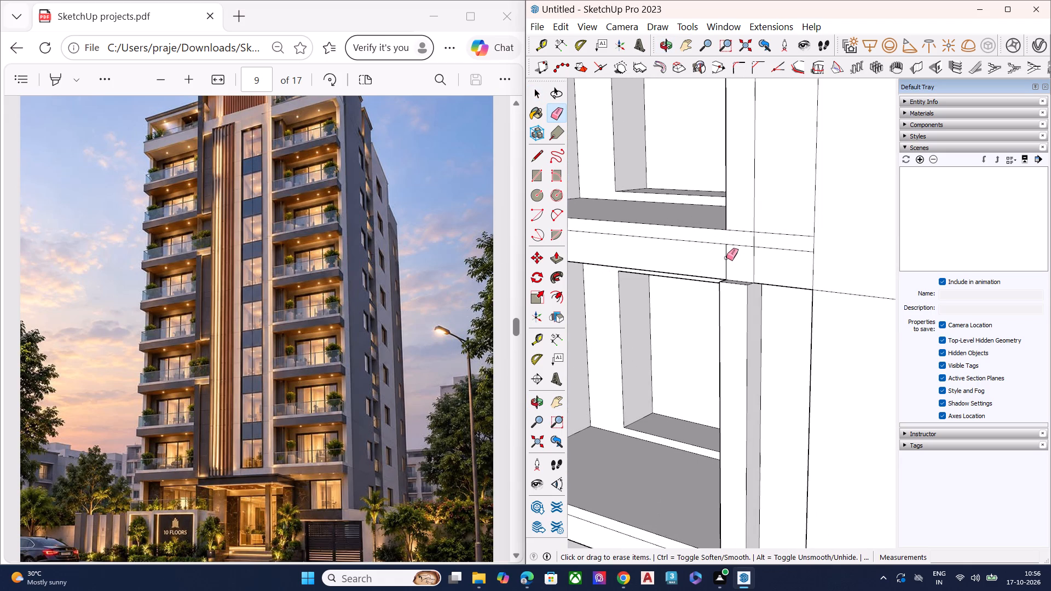
left_click(725, 259)
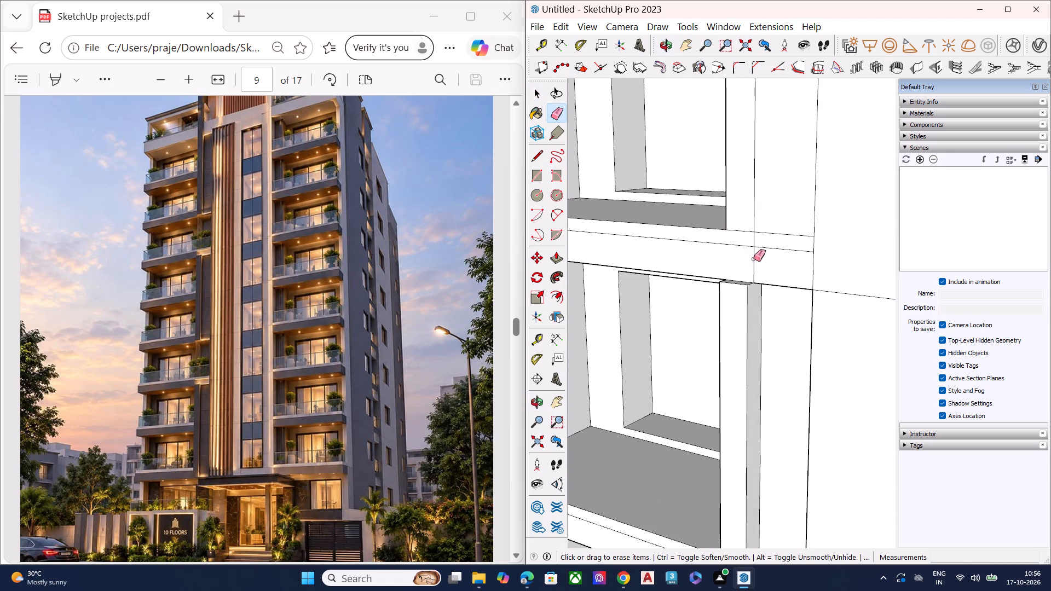
left_click(754, 259)
left_click(755, 239)
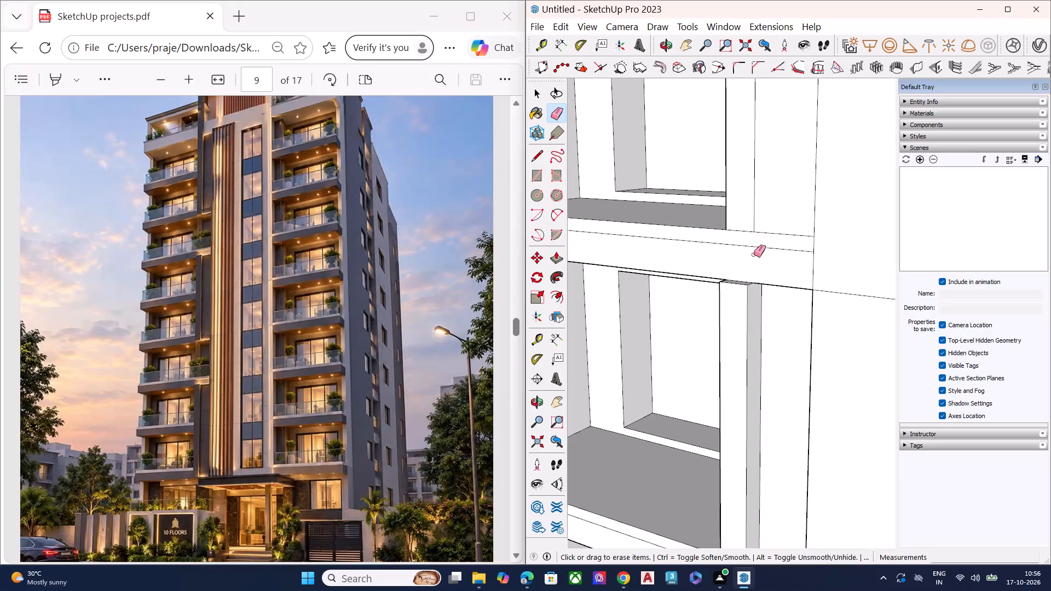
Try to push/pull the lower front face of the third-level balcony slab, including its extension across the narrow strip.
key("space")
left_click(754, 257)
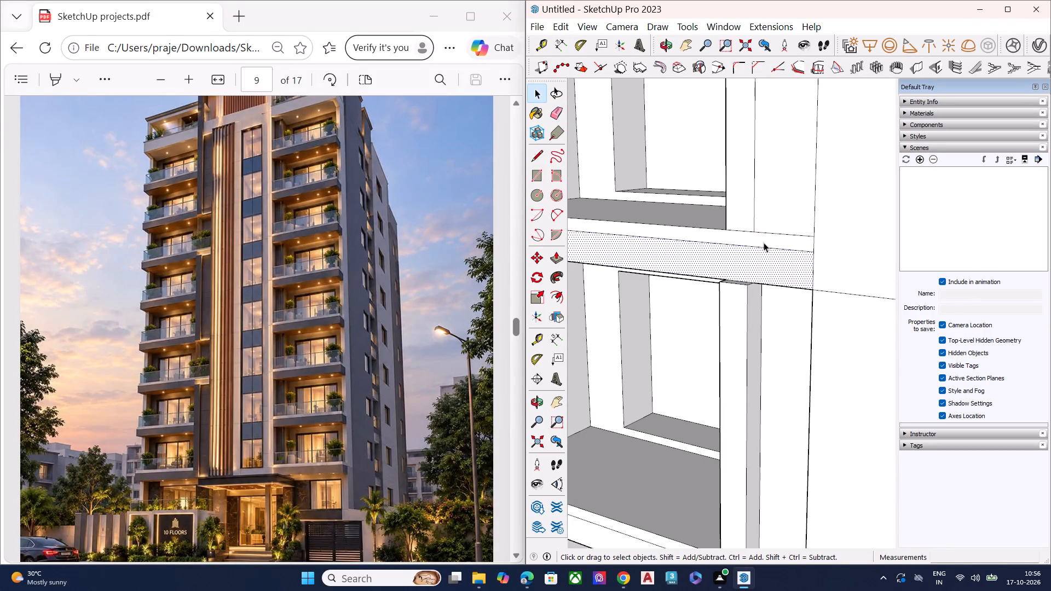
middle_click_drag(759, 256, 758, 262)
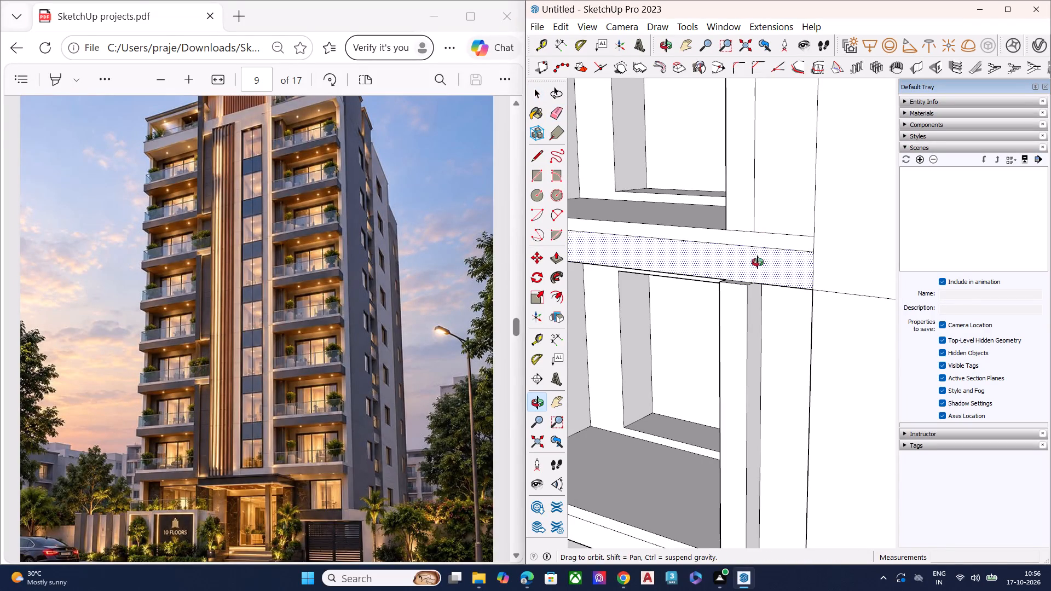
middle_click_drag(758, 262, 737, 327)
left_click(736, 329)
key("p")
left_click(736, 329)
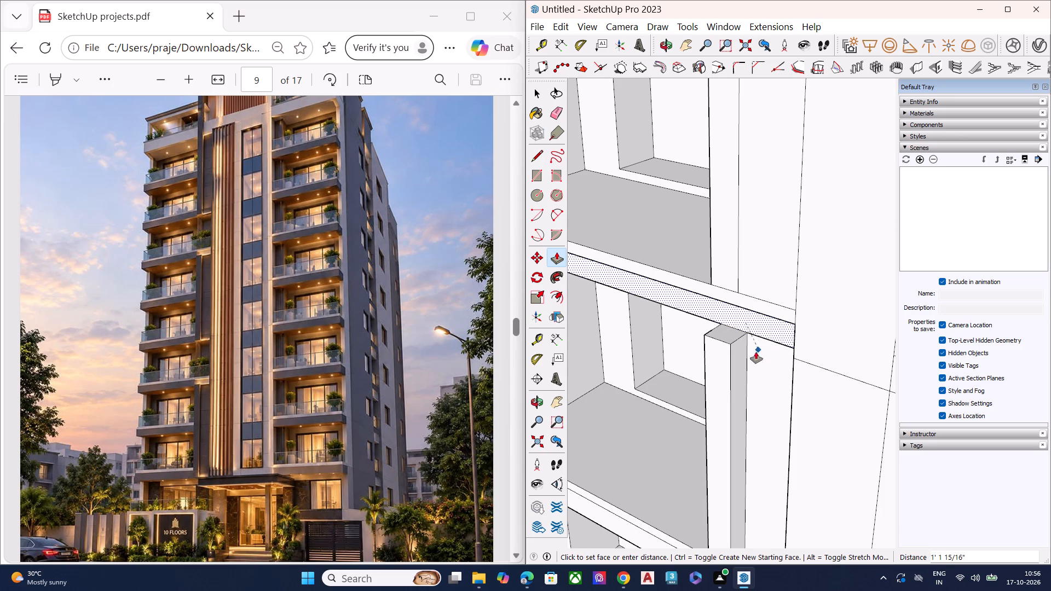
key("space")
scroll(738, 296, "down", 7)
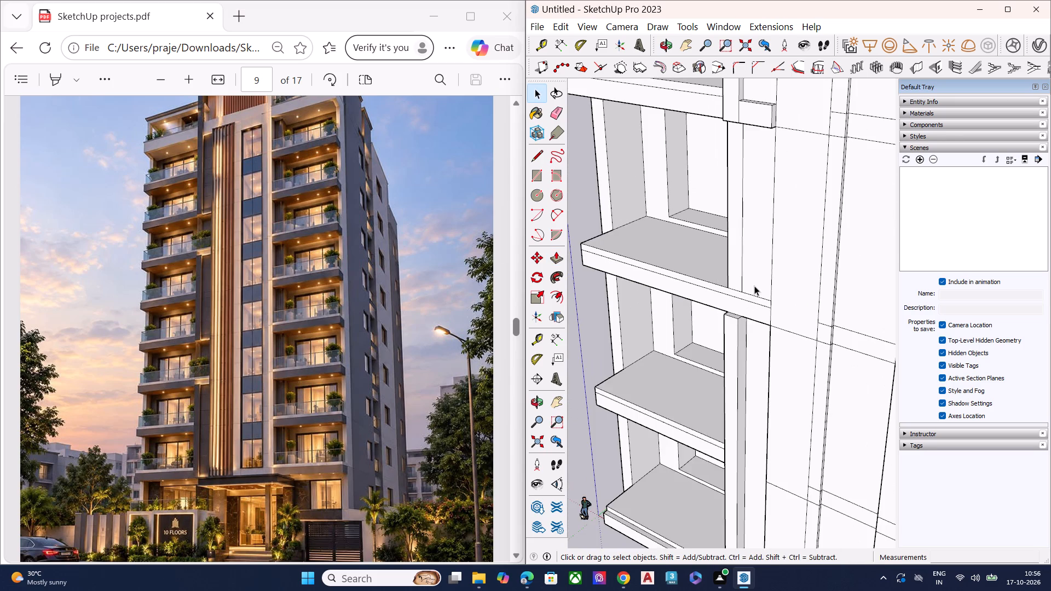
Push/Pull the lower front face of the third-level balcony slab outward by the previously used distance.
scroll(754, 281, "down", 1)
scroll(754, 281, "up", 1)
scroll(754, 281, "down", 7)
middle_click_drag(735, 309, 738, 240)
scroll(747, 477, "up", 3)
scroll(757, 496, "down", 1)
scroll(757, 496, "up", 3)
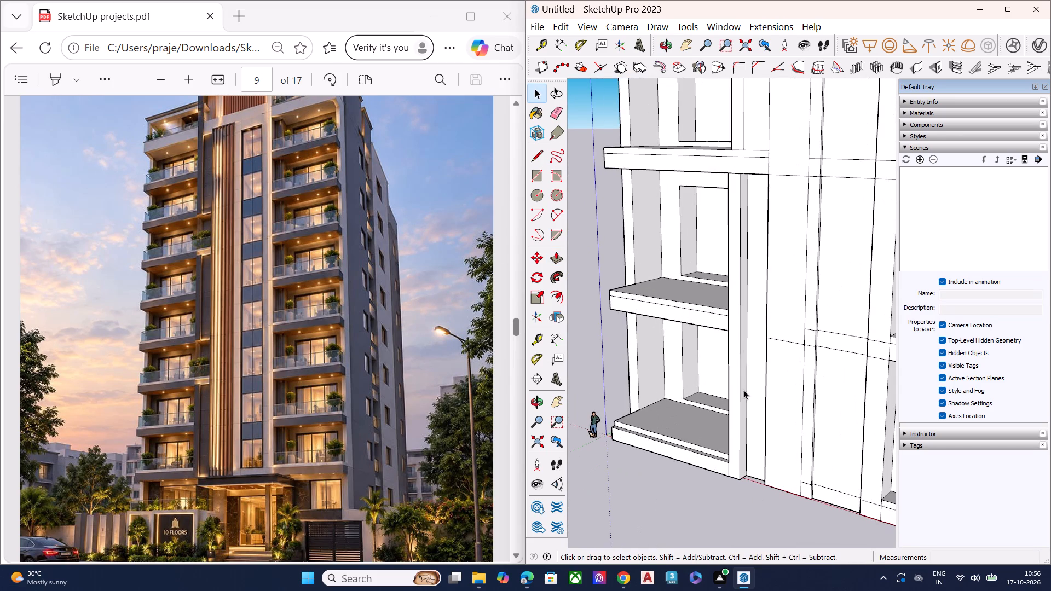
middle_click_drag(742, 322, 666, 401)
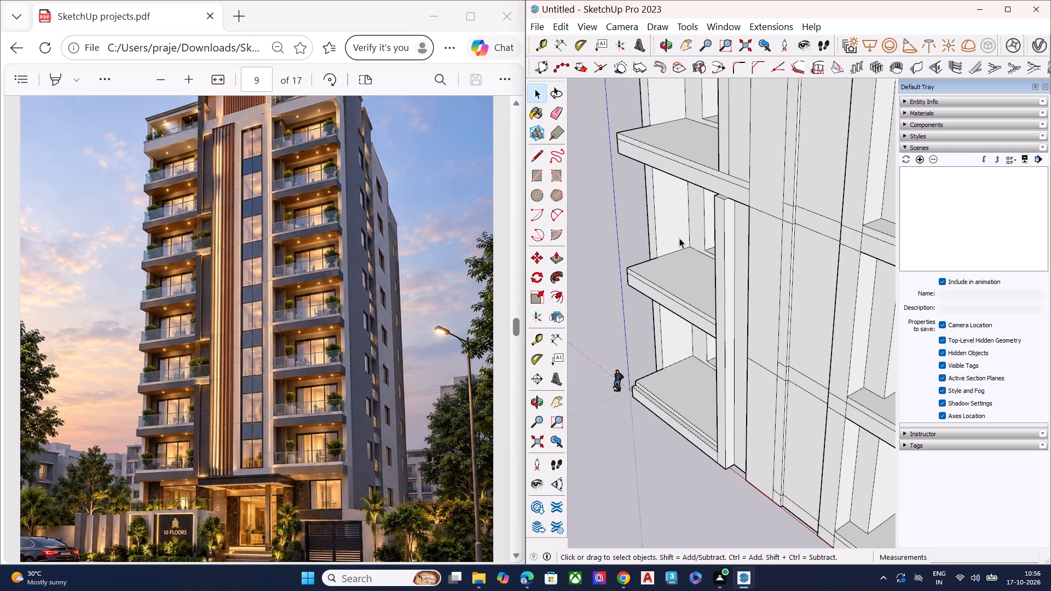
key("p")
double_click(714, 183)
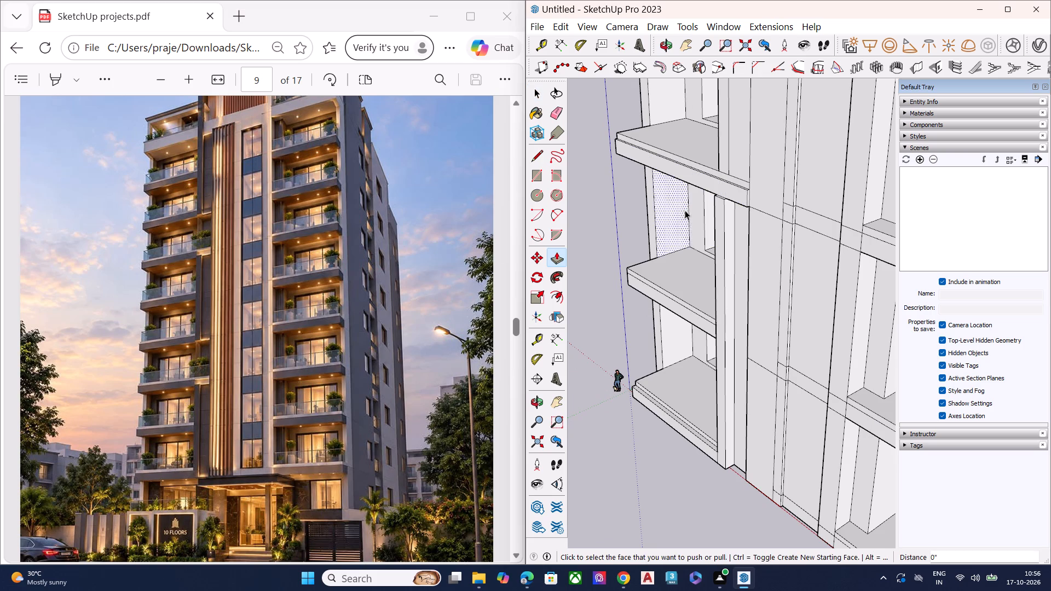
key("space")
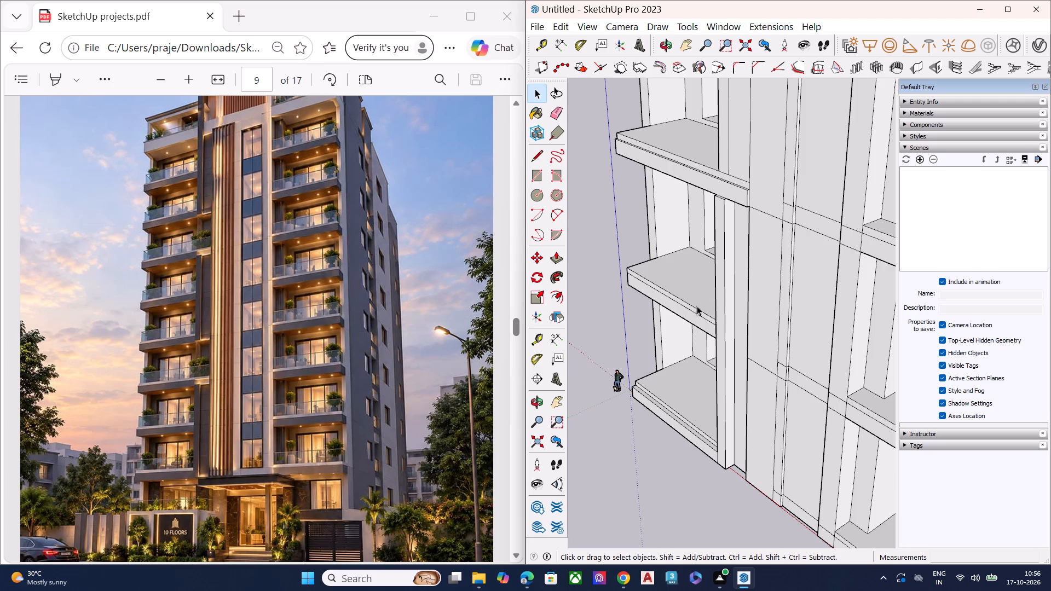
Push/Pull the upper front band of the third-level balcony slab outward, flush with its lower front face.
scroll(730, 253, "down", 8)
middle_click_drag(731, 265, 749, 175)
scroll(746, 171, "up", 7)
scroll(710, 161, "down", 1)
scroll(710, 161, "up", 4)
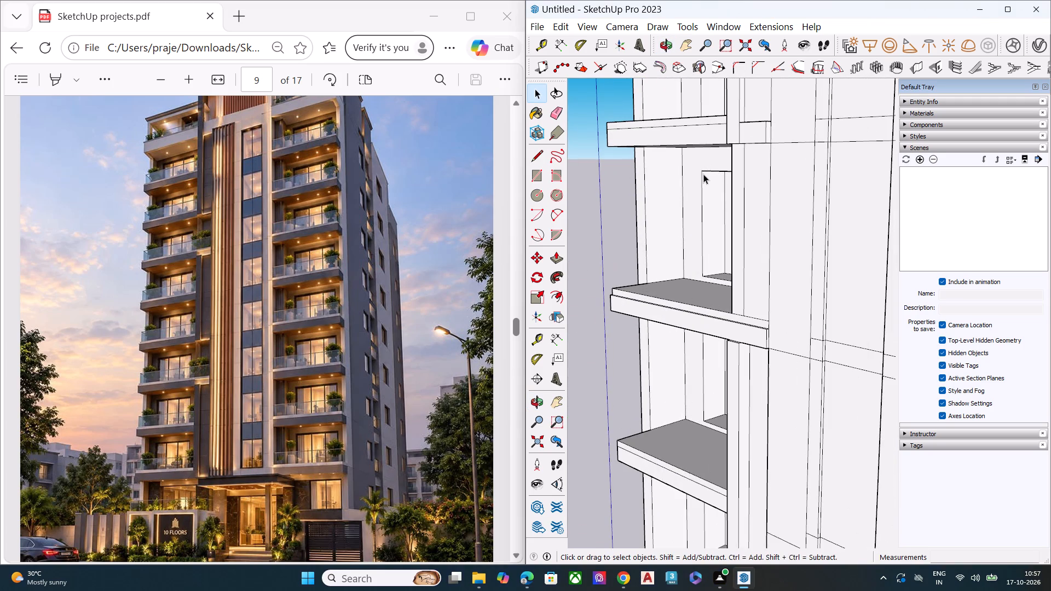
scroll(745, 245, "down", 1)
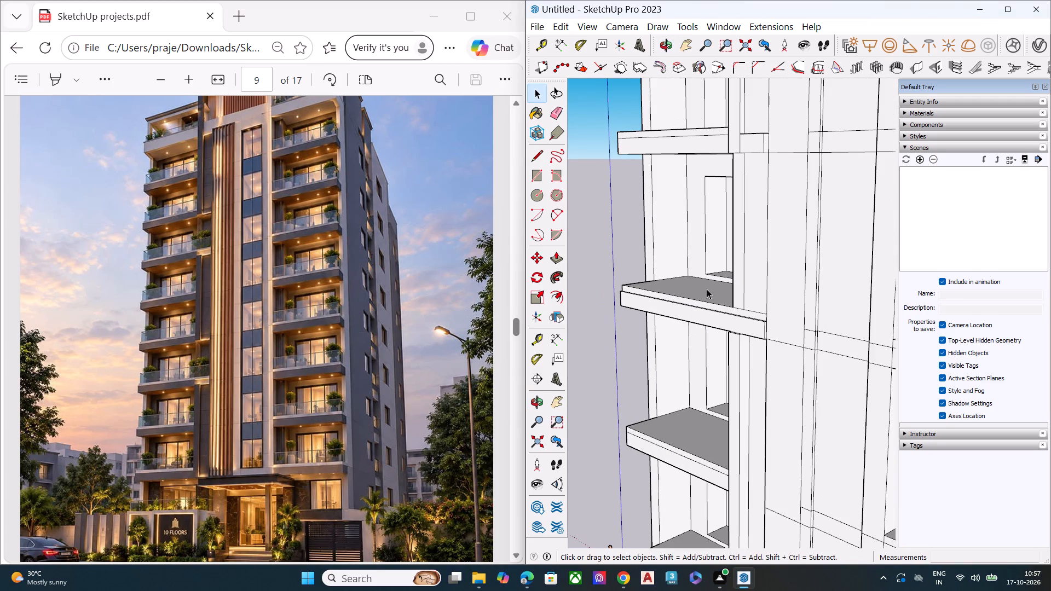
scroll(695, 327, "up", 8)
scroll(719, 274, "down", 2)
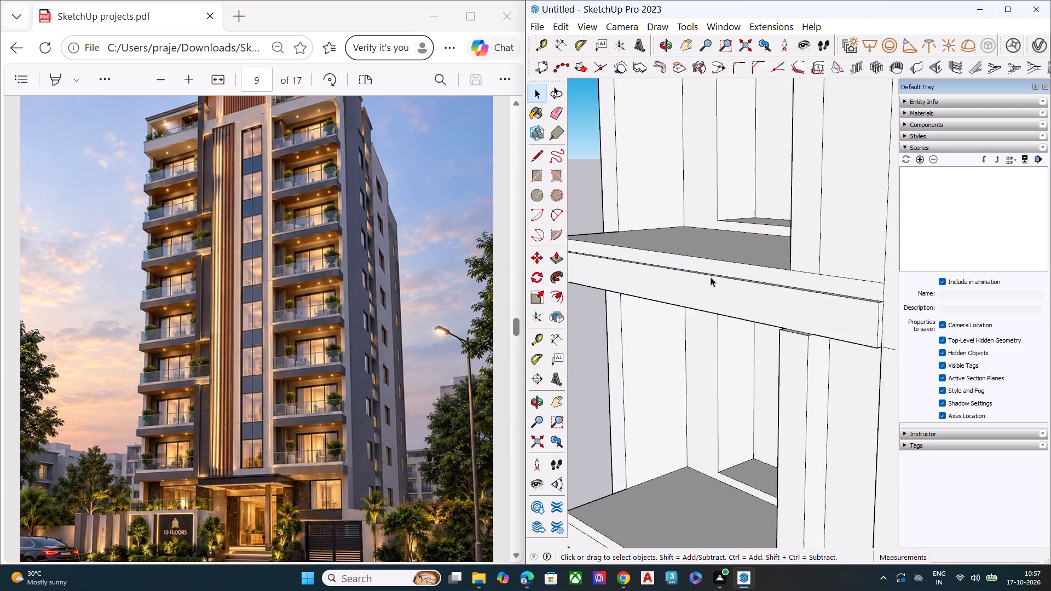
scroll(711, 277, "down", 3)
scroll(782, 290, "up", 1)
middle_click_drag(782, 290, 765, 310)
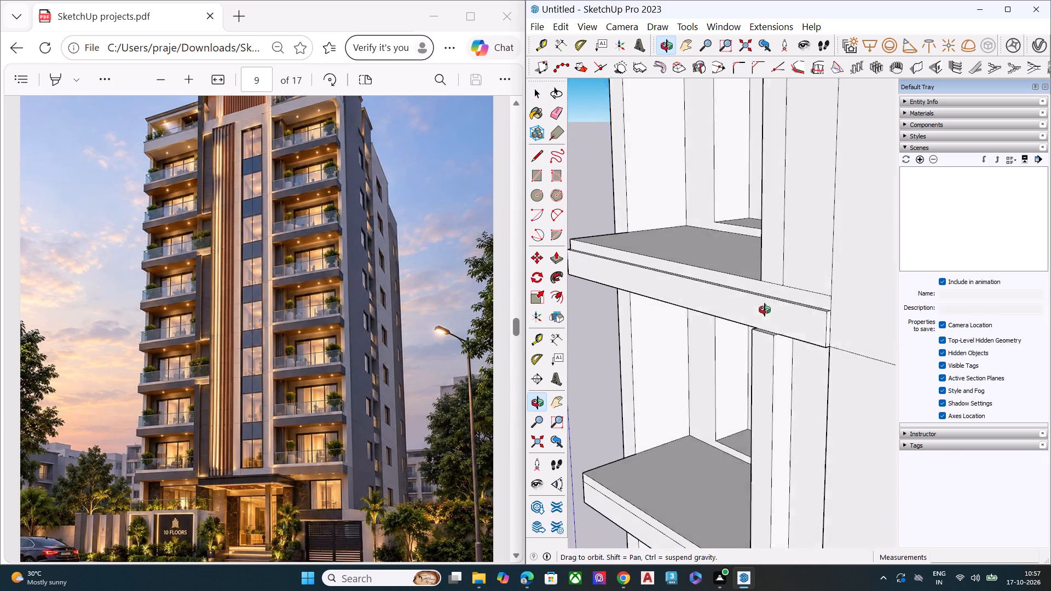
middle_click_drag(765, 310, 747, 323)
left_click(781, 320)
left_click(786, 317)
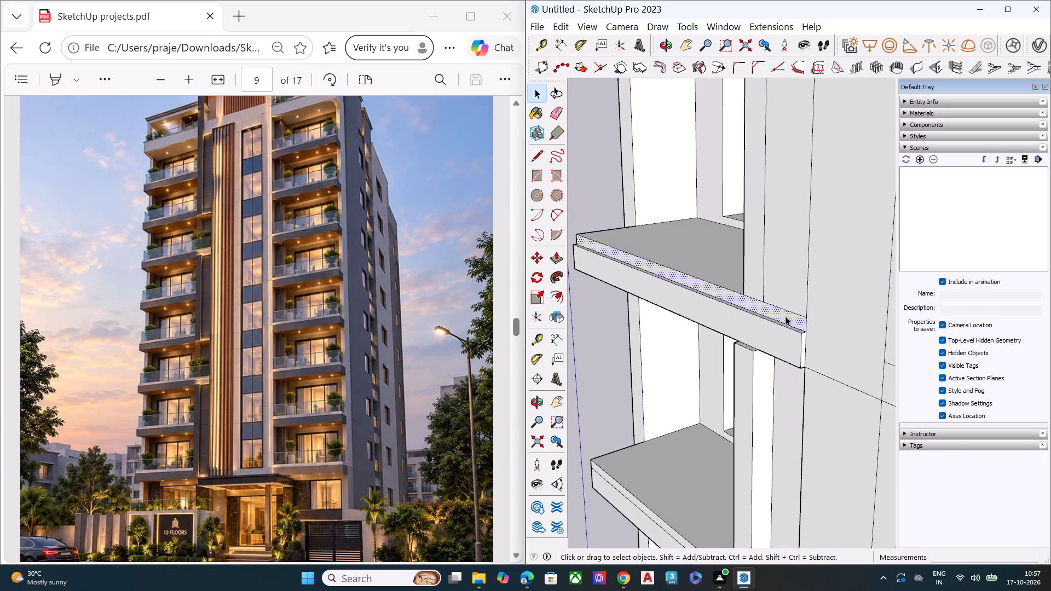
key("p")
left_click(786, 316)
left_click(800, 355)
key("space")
Examine how the balcony slabs' front bands meet the narrow strip on the lower floors from several angles.
scroll(775, 333, "down", 1)
scroll(775, 333, "up", 2)
scroll(775, 333, "down", 5)
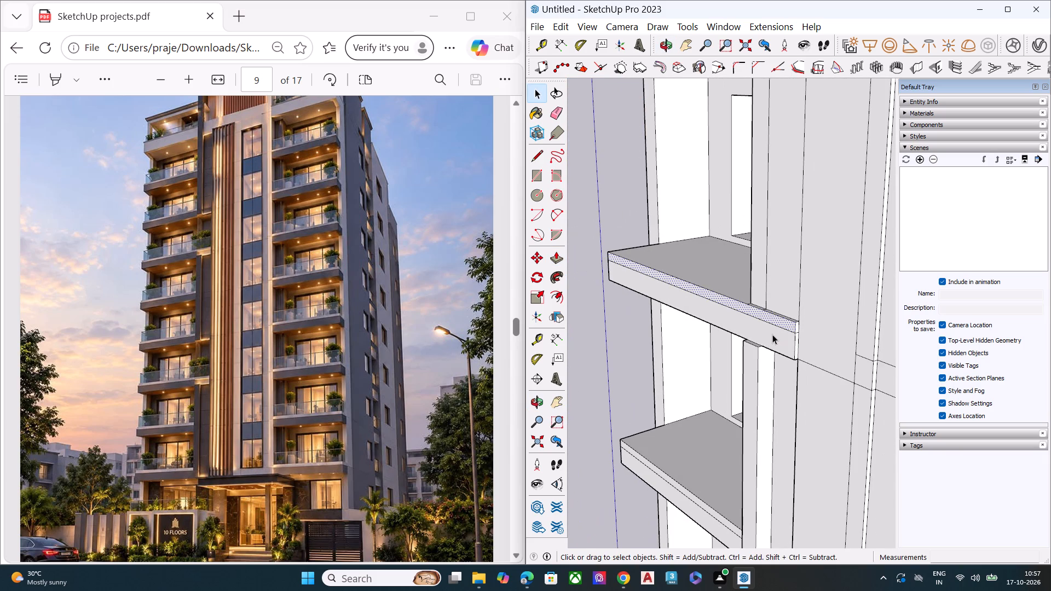
scroll(752, 277, "down", 4)
scroll(752, 294, "up", 1)
scroll(752, 295, "down", 2)
scroll(753, 297, "up", 1)
scroll(753, 297, "down", 3)
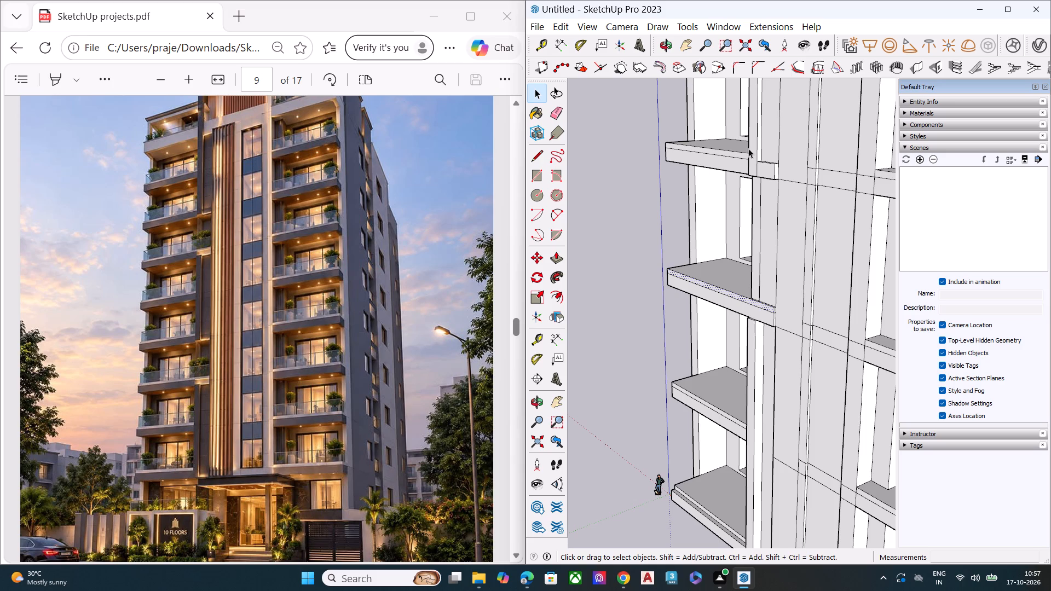
key("space")
left_click(645, 198)
middle_click_drag(756, 189, 760, 186)
middle_click_drag(760, 186, 1041, 236)
scroll(770, 178, "up", 1)
middle_click_drag(734, 193, 971, 266)
scroll(971, 266, "down", 1)
middle_click_drag(819, 264, 841, 261)
scroll(812, 169, "up", 5)
scroll(812, 169, "down", 1)
scroll(812, 169, "up", 2)
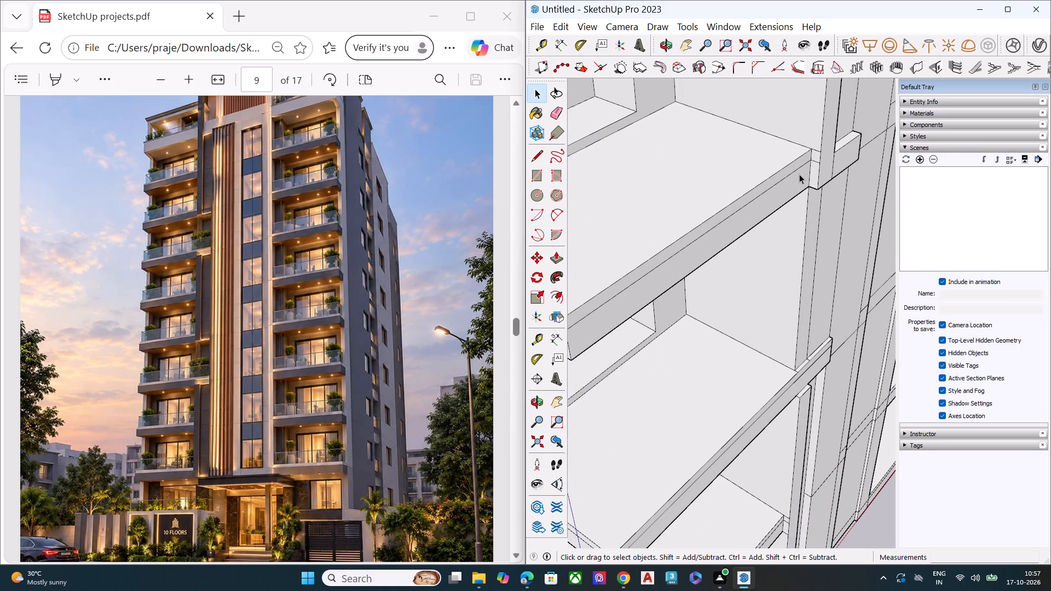
scroll(799, 174, "down", 16)
scroll(799, 177, "up", 1)
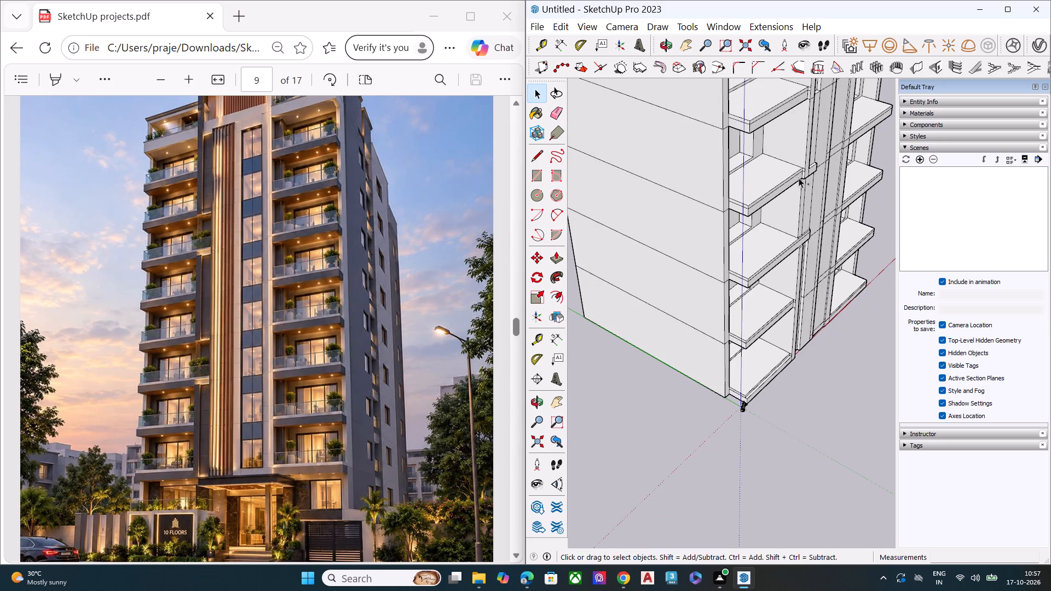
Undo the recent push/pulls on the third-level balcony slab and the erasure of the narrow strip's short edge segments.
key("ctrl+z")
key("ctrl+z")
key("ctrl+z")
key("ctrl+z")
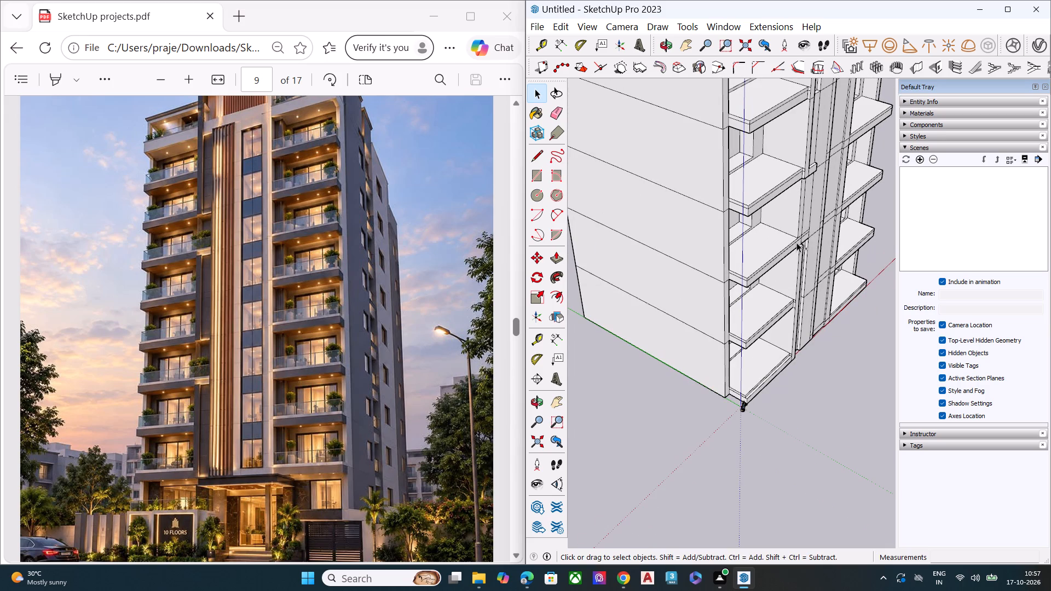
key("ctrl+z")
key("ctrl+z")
Erase the four short vertical edge segments crossing the third-level balcony slab's front band at the narrow strip.
middle_click_drag(807, 280, 737, 282)
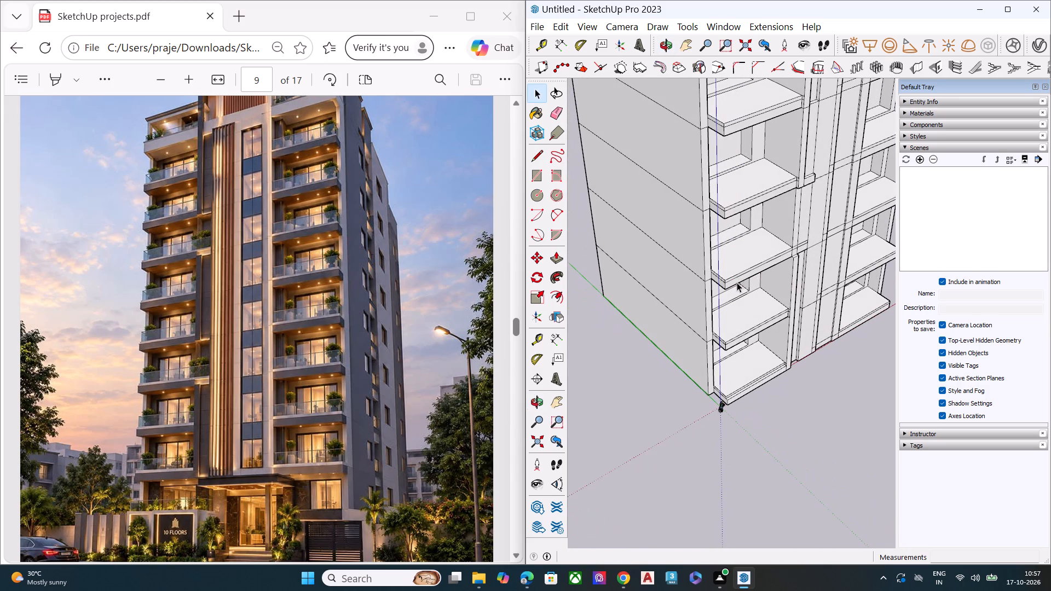
middle_click_drag(742, 271, 592, 208)
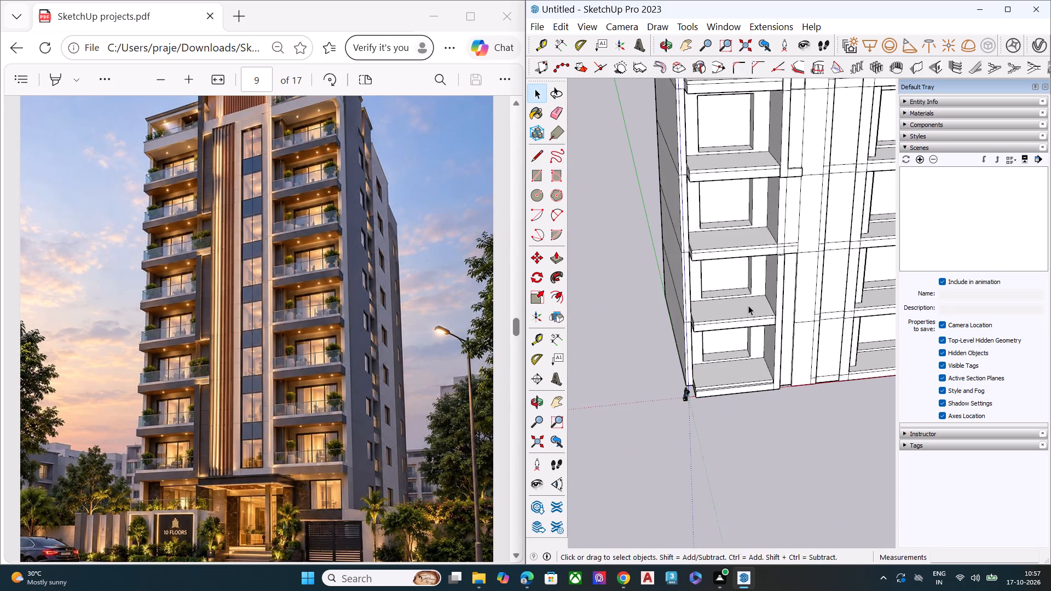
middle_click_drag(755, 301, 825, 259)
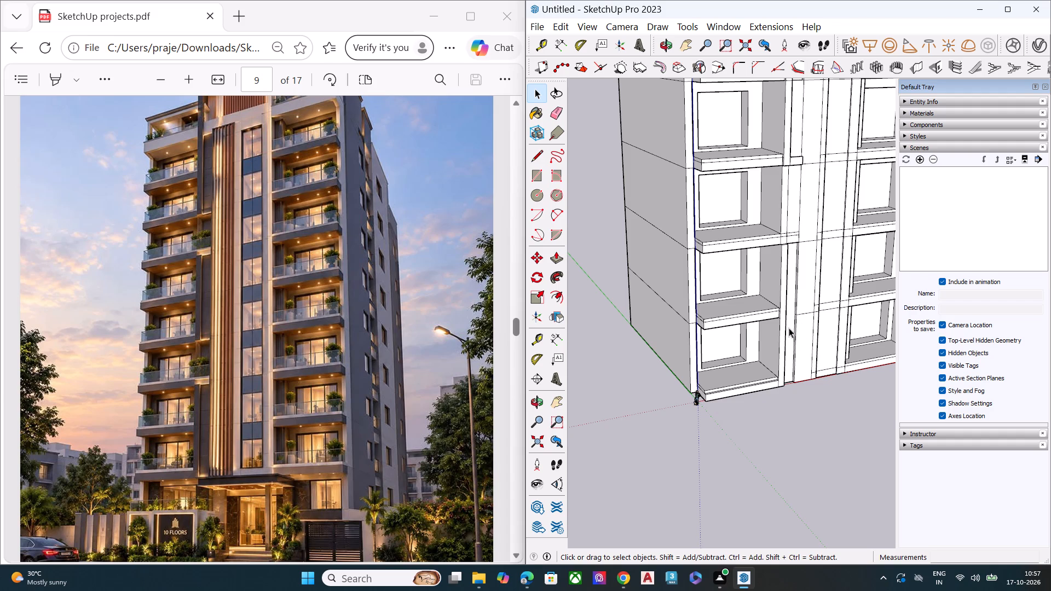
scroll(787, 249, "up", 10)
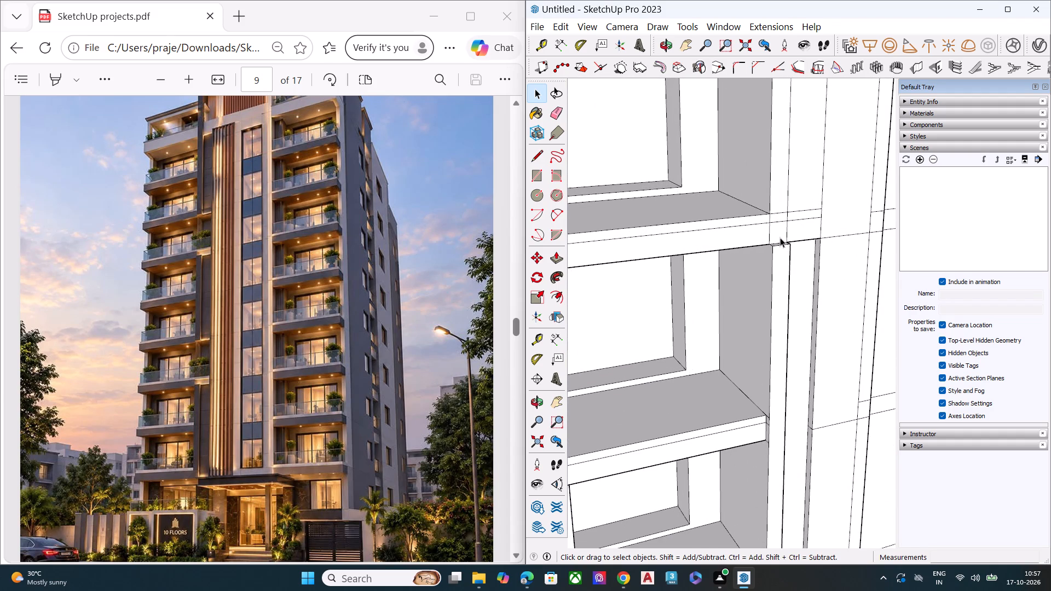
key("e")
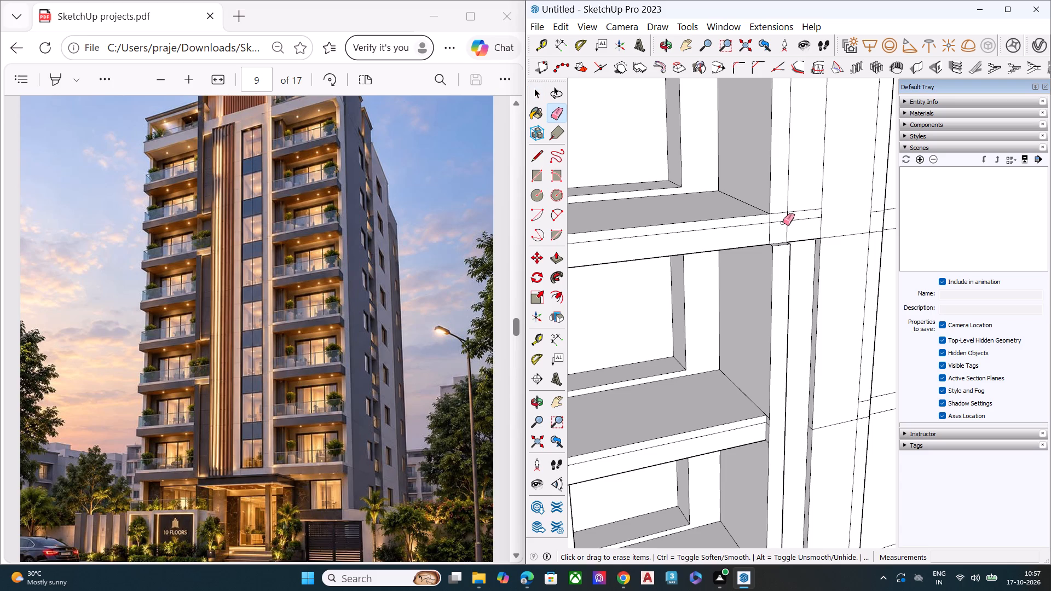
left_click(770, 217)
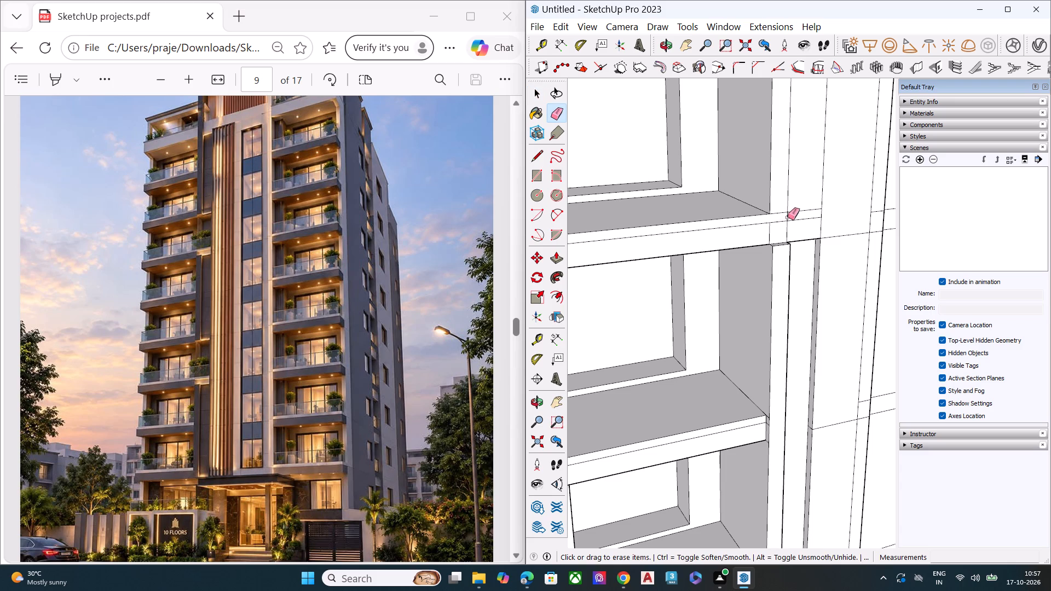
left_click(788, 217)
left_click(787, 229)
left_click(770, 234)
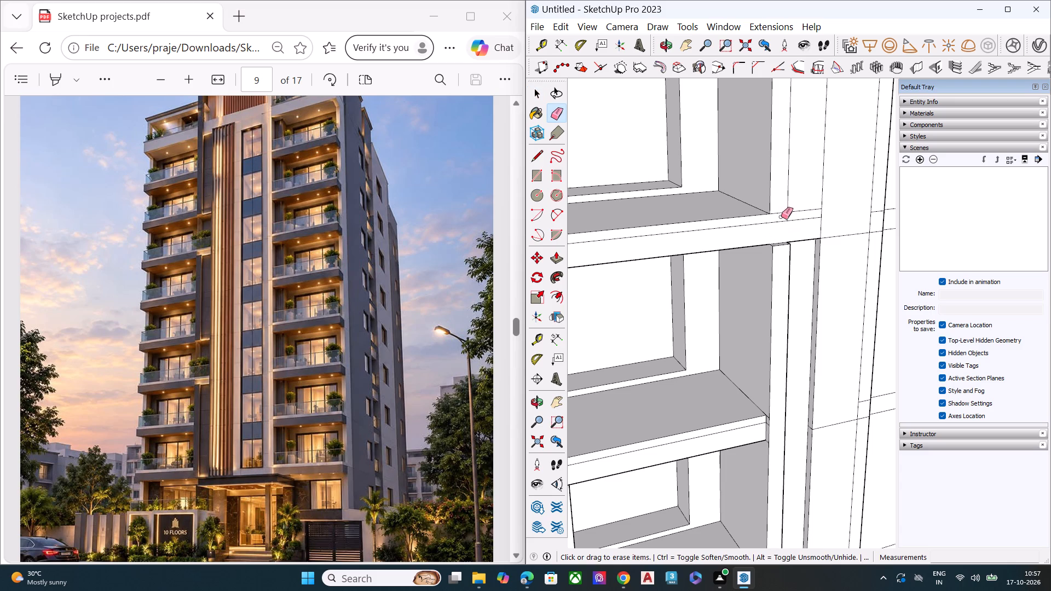
Push/Pull the upper front band of the third-level balcony slab, including its extension across the narrow strip, outward about 10 11/16".
key("space")
left_click(781, 217)
key("p")
left_click(781, 216)
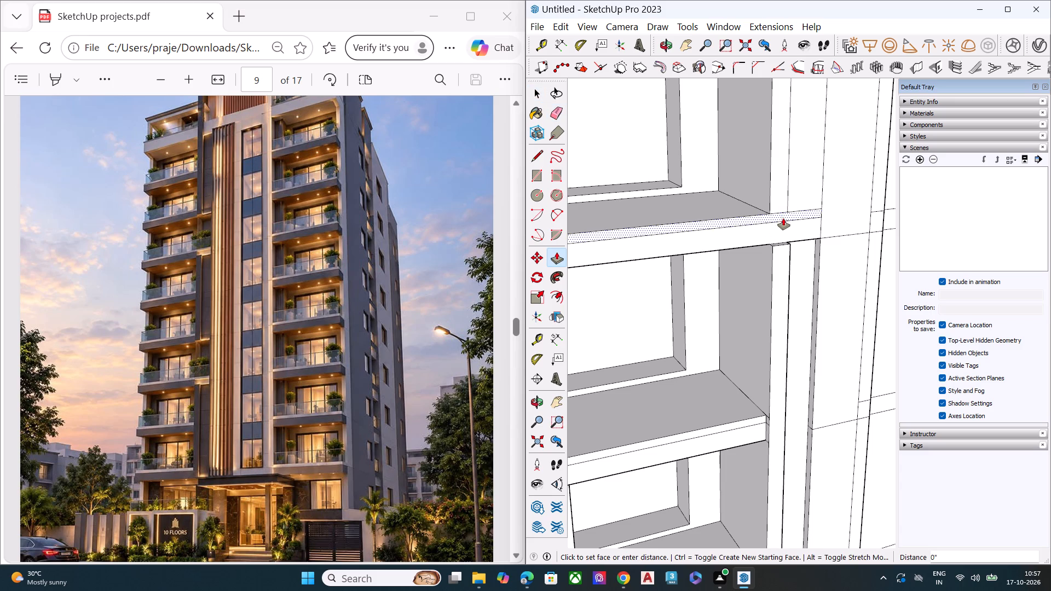
left_click(784, 218)
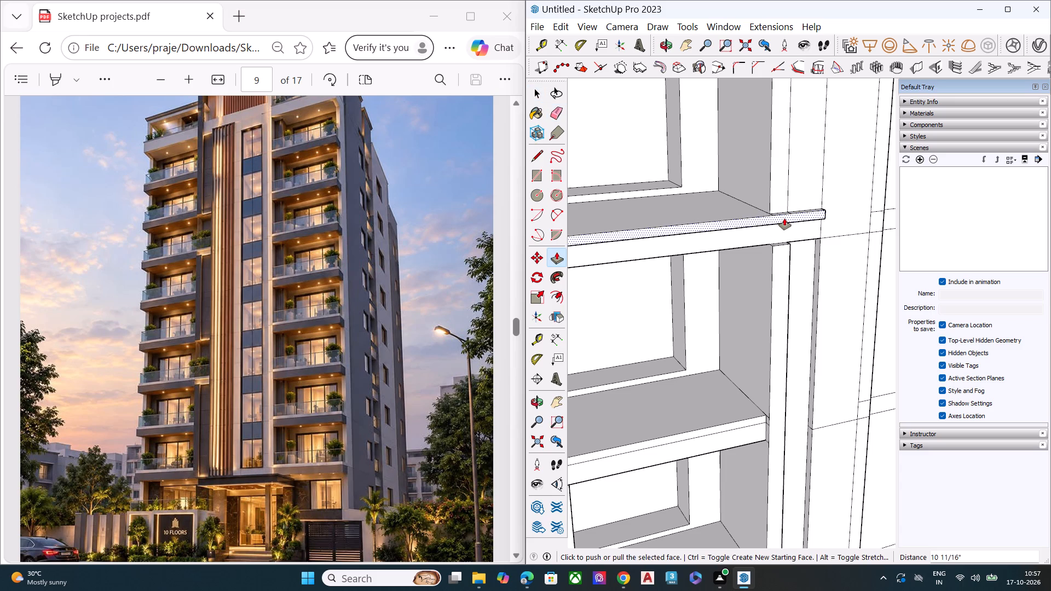
key("space")
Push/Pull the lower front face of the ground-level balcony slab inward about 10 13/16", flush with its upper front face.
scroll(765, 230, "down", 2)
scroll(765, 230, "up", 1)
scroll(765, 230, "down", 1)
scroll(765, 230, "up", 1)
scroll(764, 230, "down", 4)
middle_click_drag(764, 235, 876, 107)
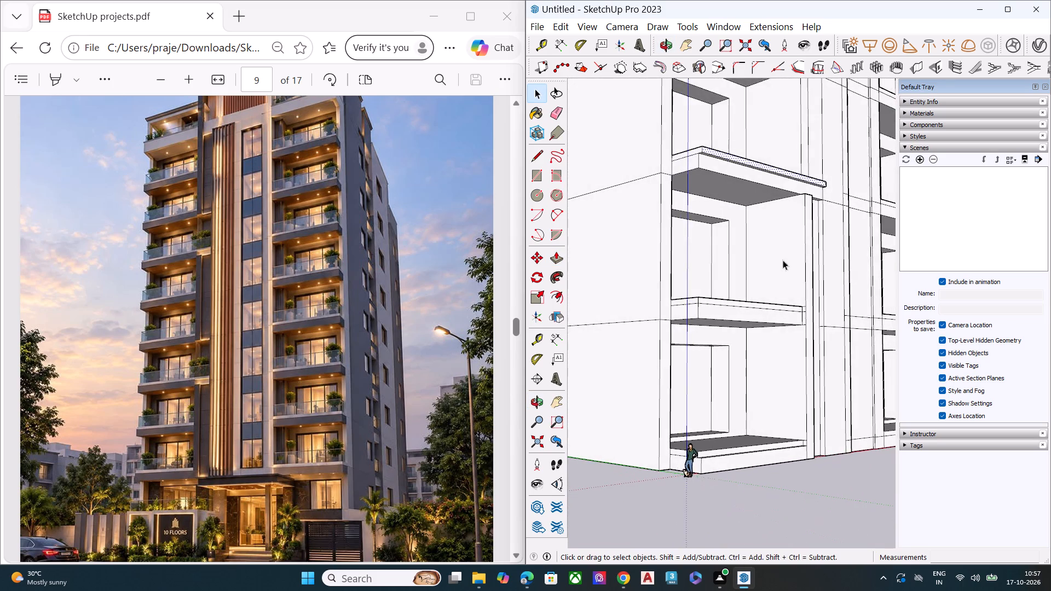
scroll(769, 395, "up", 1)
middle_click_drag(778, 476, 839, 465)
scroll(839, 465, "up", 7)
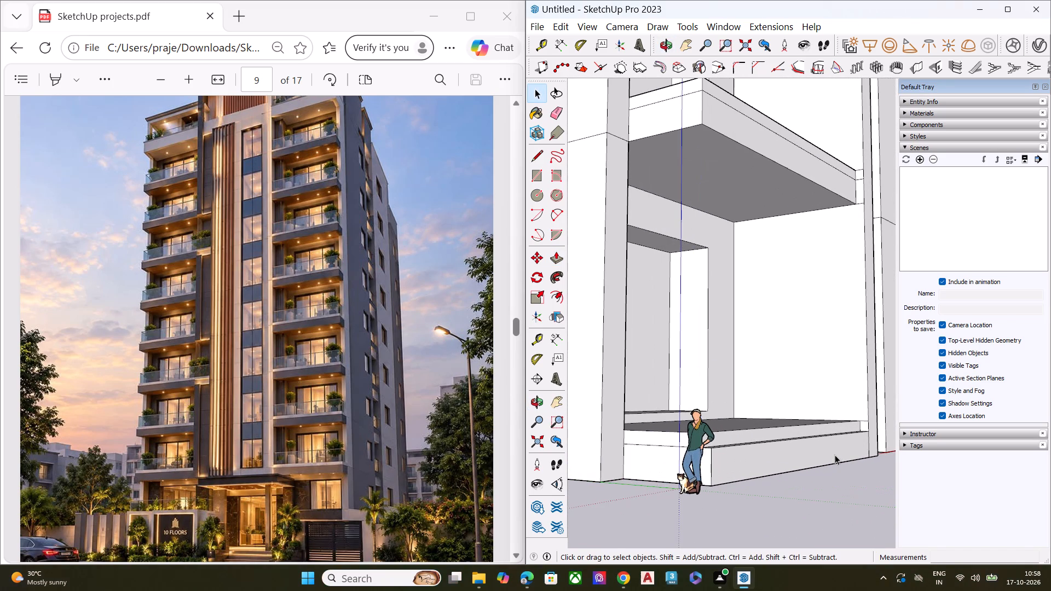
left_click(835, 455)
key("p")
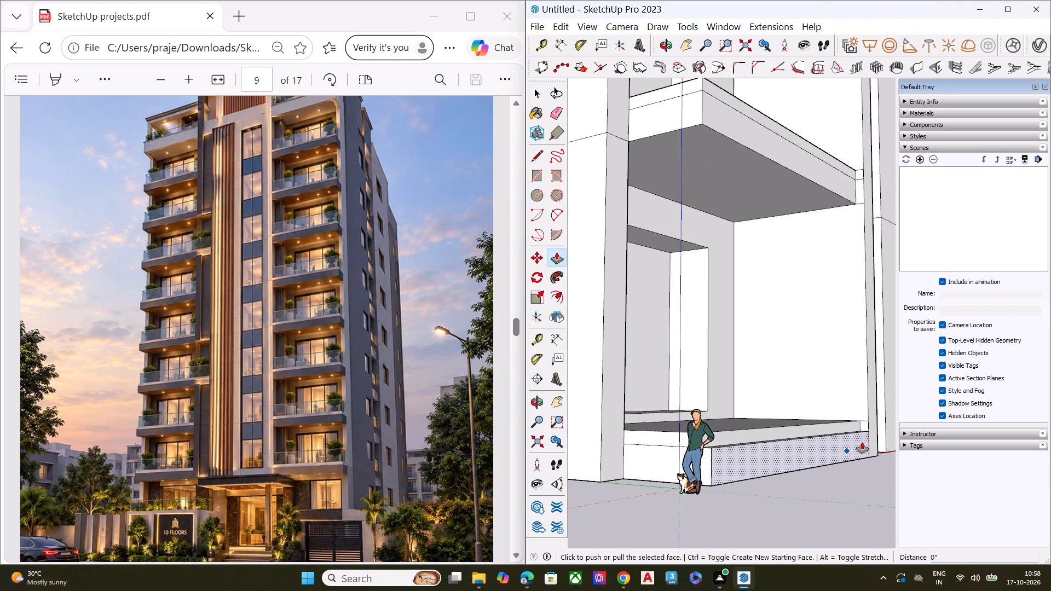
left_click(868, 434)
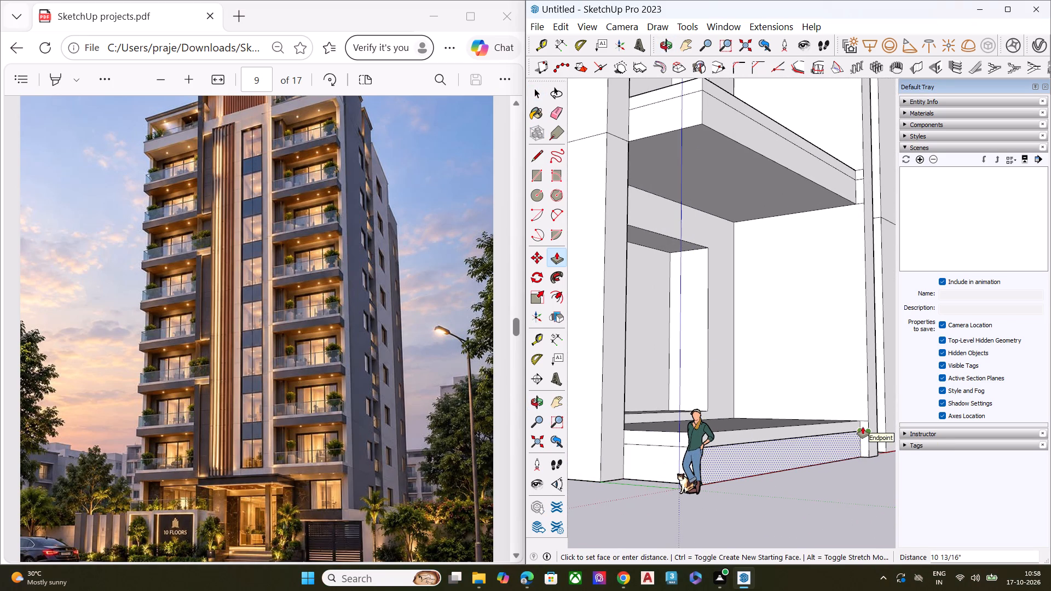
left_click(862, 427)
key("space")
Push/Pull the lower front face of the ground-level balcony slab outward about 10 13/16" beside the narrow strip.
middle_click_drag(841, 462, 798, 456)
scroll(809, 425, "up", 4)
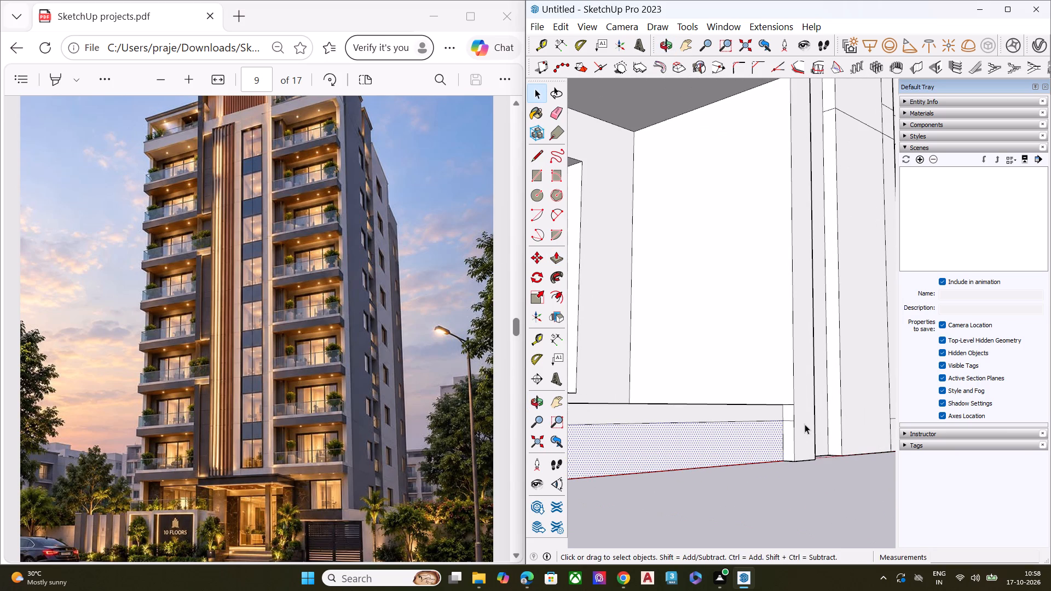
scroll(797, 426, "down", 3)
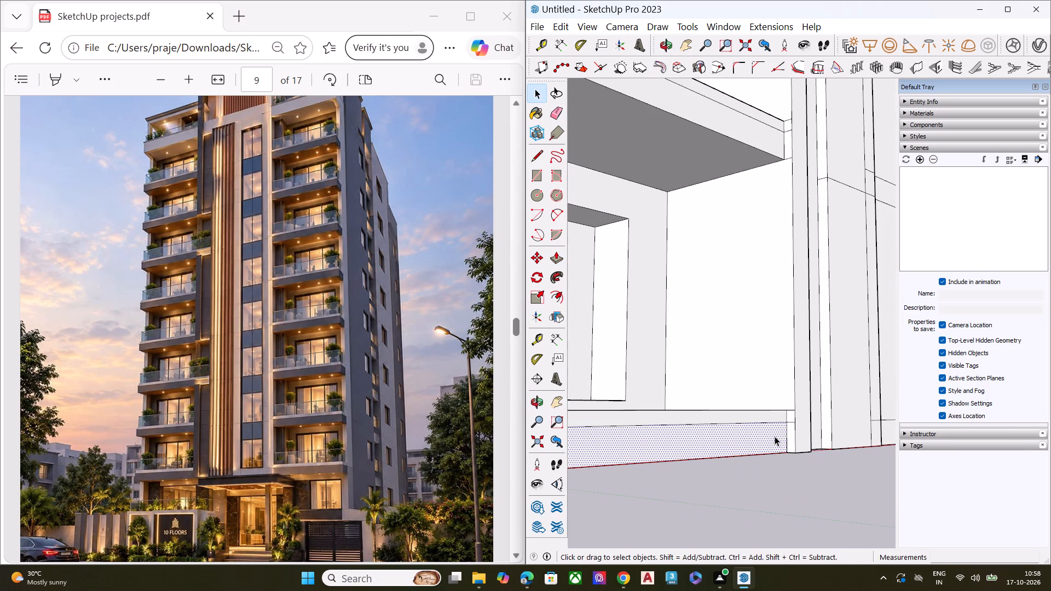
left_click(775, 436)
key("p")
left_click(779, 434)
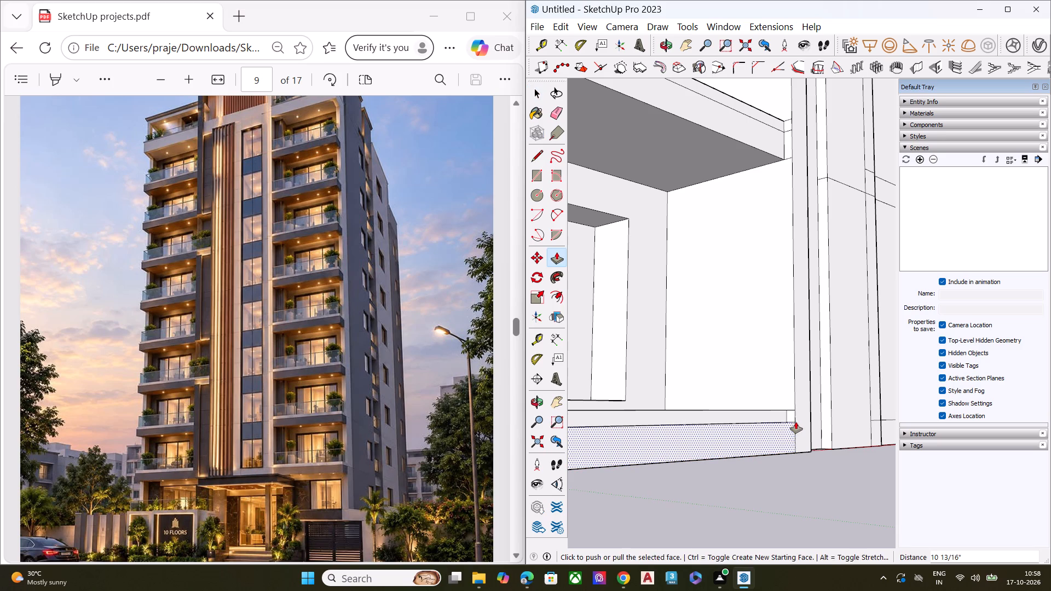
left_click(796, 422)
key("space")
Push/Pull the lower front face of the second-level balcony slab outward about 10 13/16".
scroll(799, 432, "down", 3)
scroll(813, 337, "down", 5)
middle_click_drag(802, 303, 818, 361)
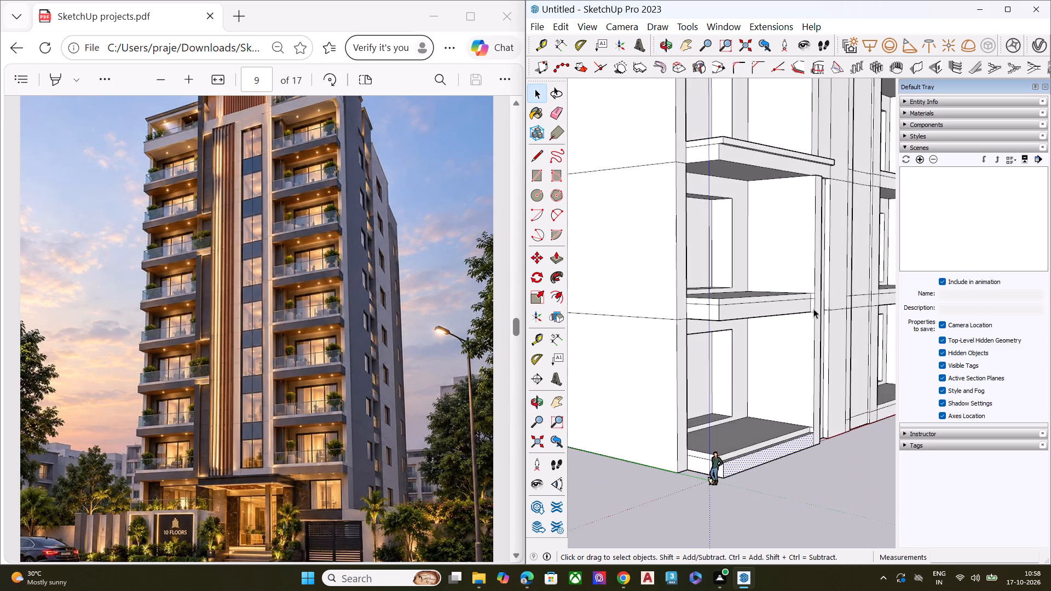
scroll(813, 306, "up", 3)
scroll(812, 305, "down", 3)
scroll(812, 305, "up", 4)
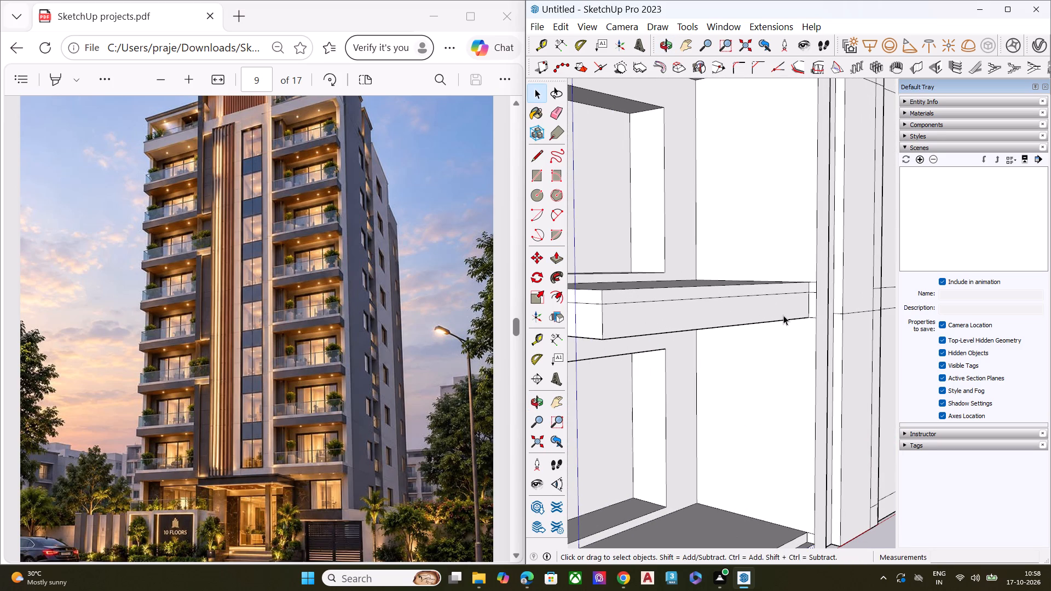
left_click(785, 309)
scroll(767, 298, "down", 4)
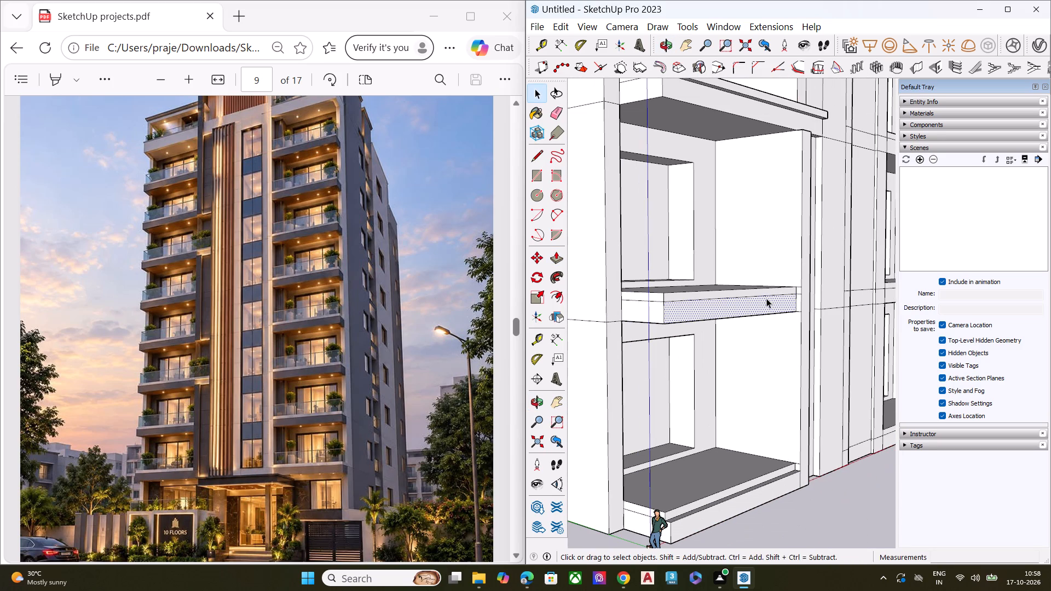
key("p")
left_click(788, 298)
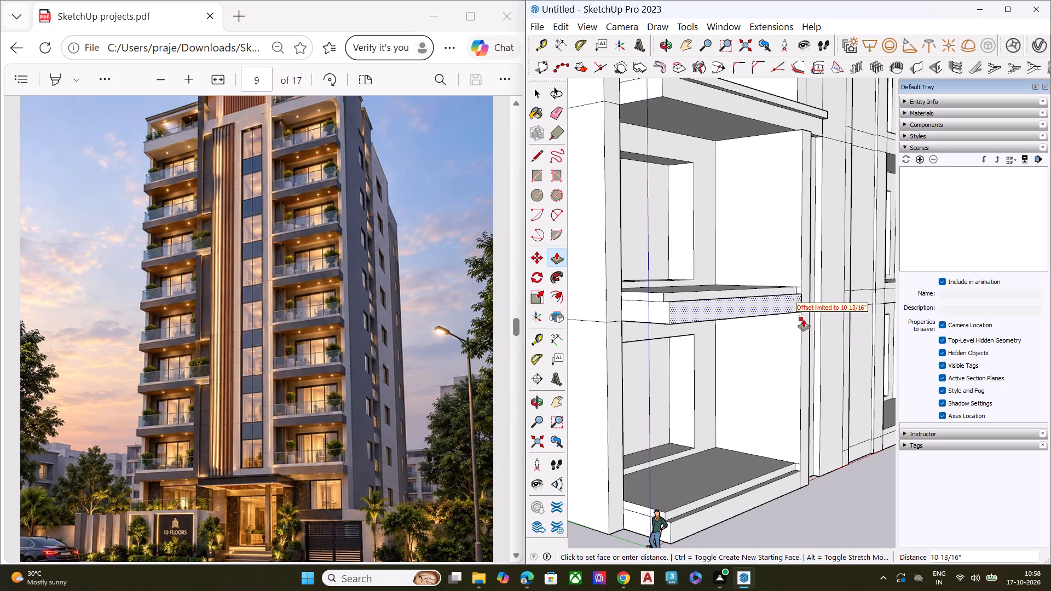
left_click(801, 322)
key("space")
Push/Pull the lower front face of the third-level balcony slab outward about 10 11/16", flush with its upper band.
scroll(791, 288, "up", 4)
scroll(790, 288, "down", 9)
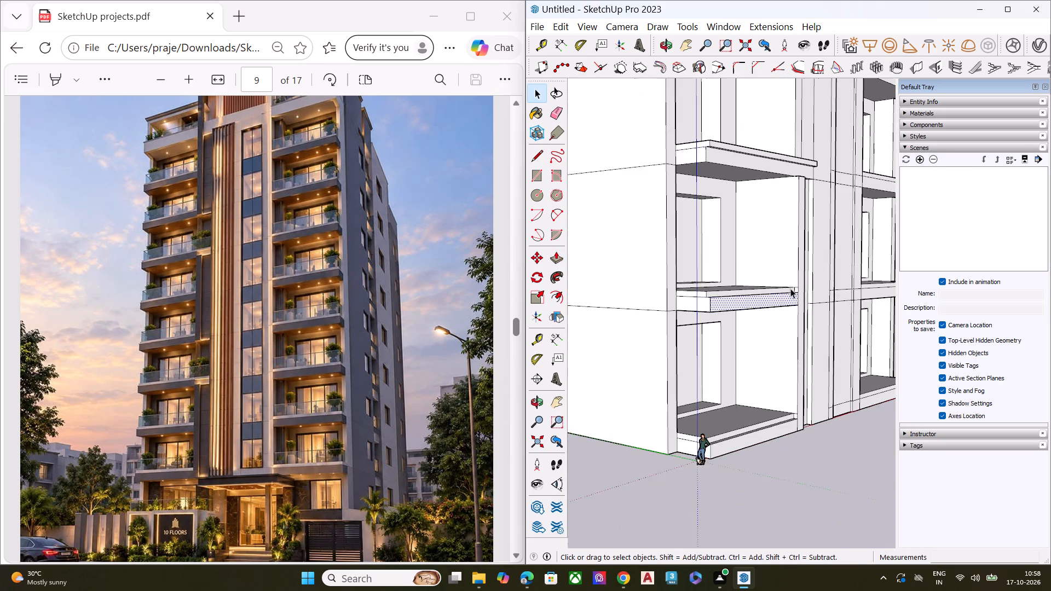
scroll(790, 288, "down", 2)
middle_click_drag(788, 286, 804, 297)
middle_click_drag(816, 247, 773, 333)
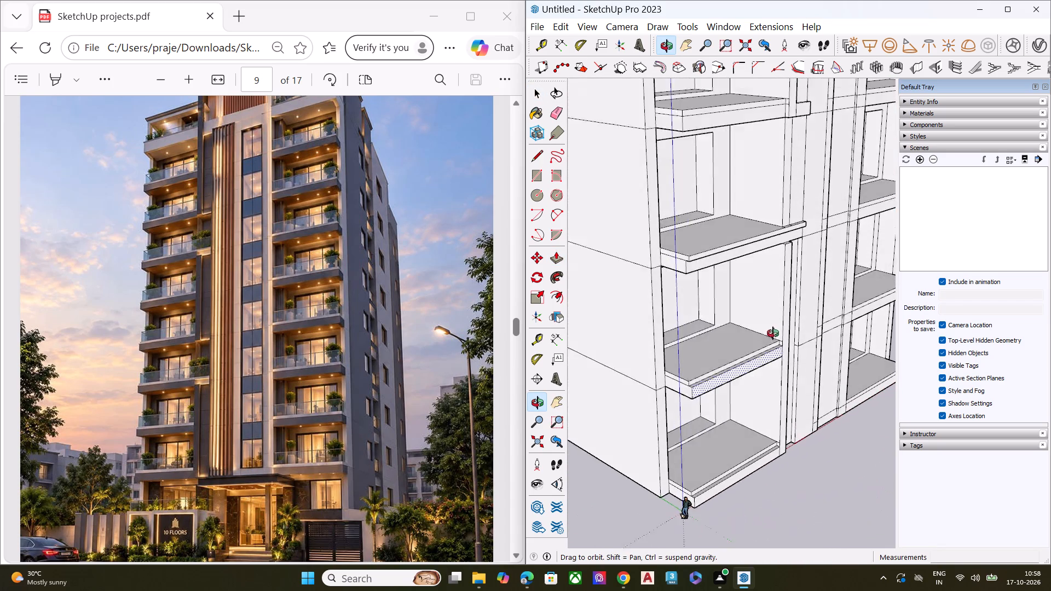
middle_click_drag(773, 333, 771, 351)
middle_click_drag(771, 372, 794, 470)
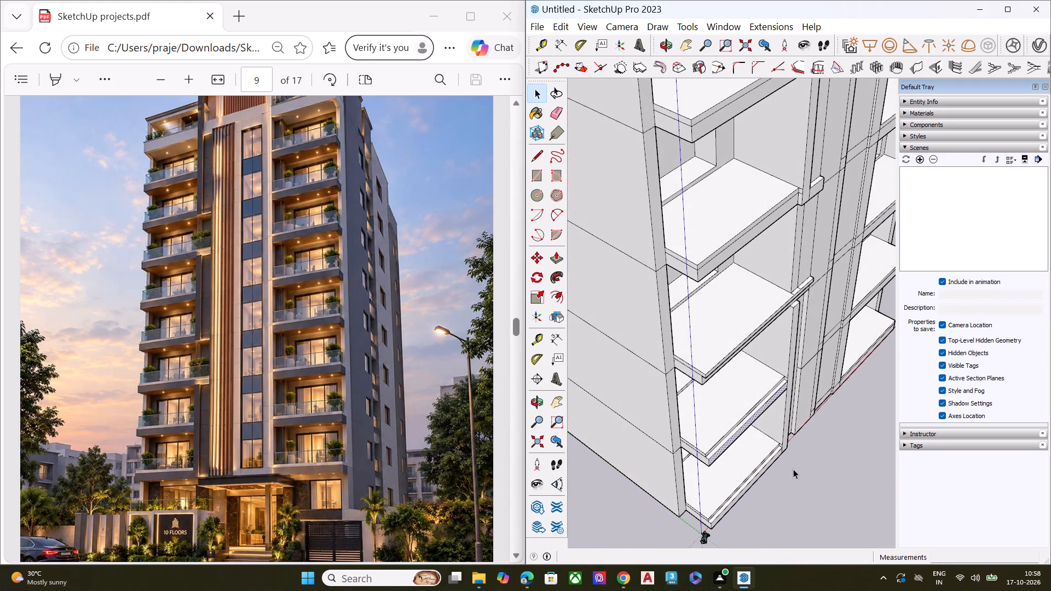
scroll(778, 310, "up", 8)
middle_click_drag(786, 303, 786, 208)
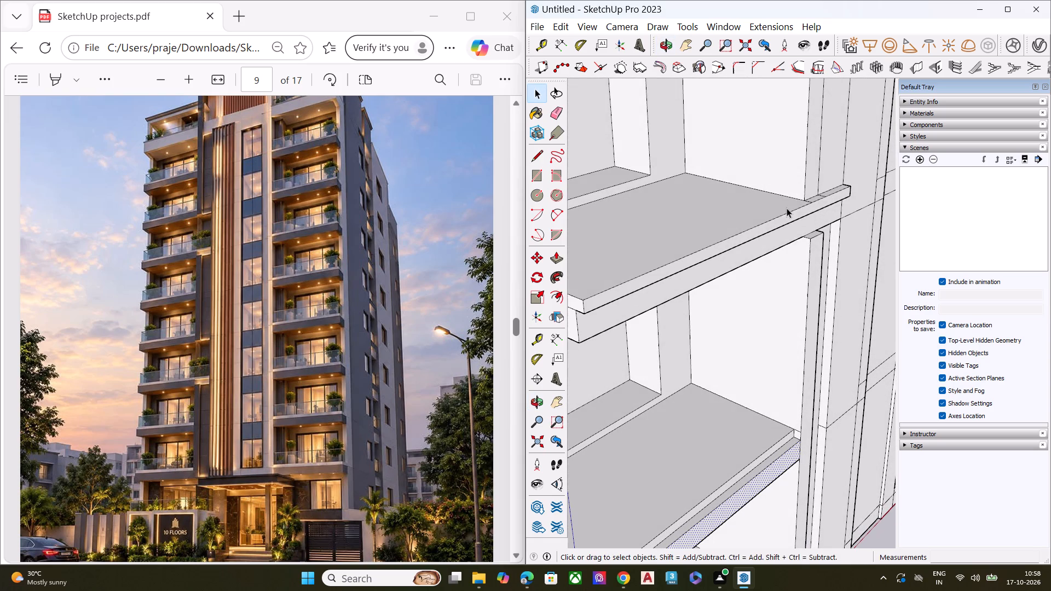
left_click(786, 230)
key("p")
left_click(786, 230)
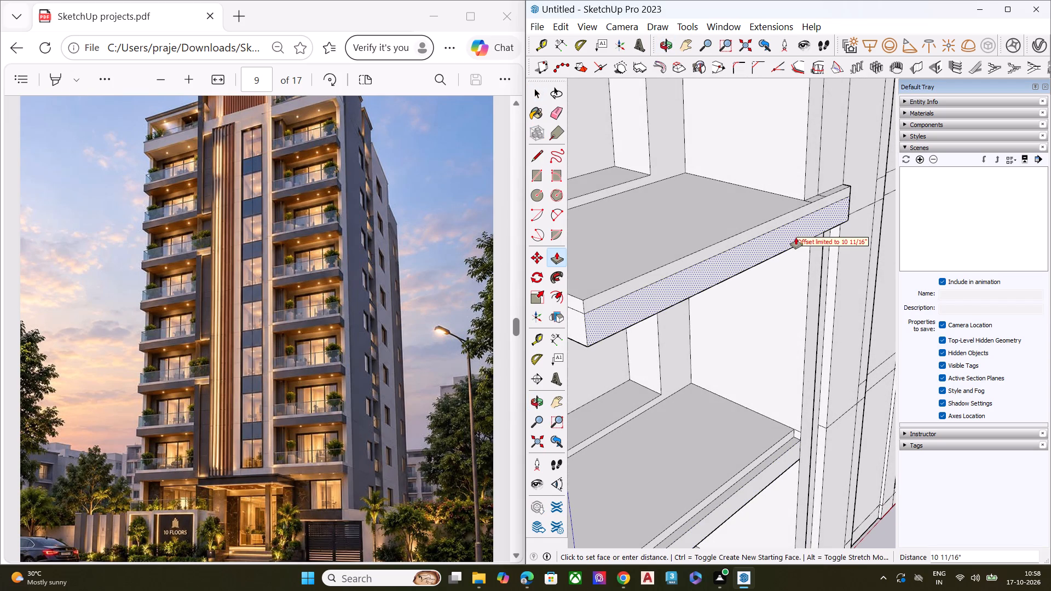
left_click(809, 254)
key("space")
Undo the recent balcony slab Push/Pulls, including the third-level upper band's extrusion, and the edge erasures at the narrow strip.
scroll(788, 271, "down", 1)
scroll(787, 271, "up", 1)
scroll(787, 272, "down", 4)
scroll(788, 276, "up", 1)
middle_click_drag(782, 270, 799, 199)
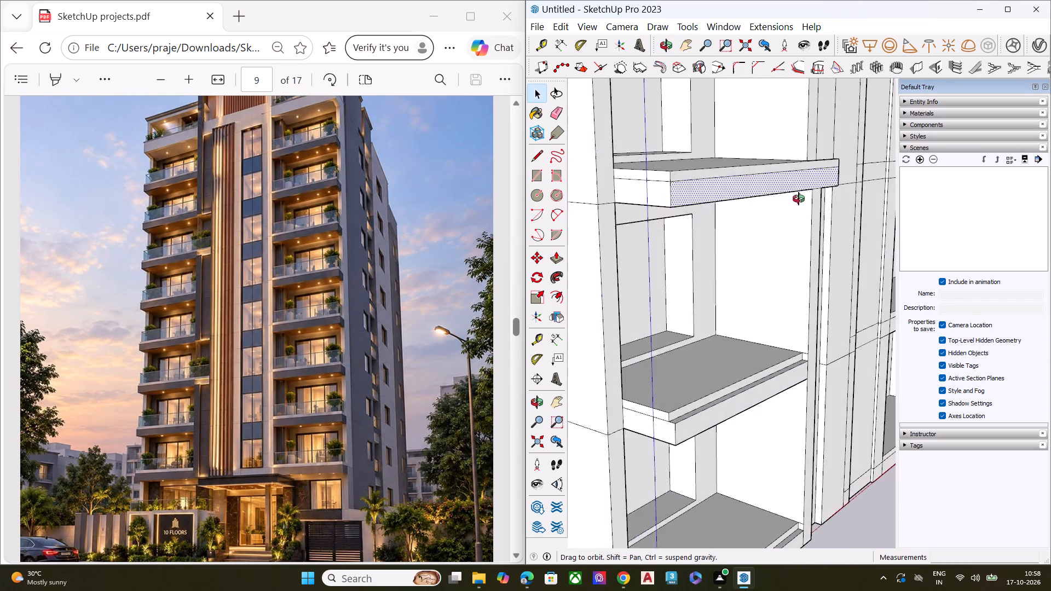
middle_click_drag(799, 199, 814, 178)
scroll(794, 223, "down", 7)
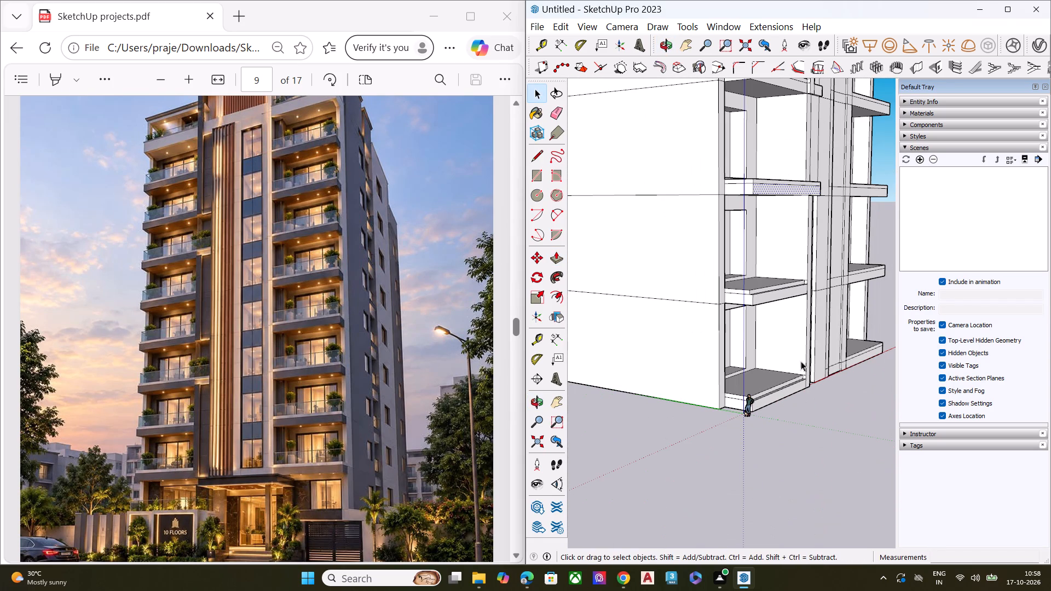
left_click(811, 419)
scroll(809, 181, "up", 1)
scroll(809, 181, "down", 1)
scroll(809, 181, "up", 5)
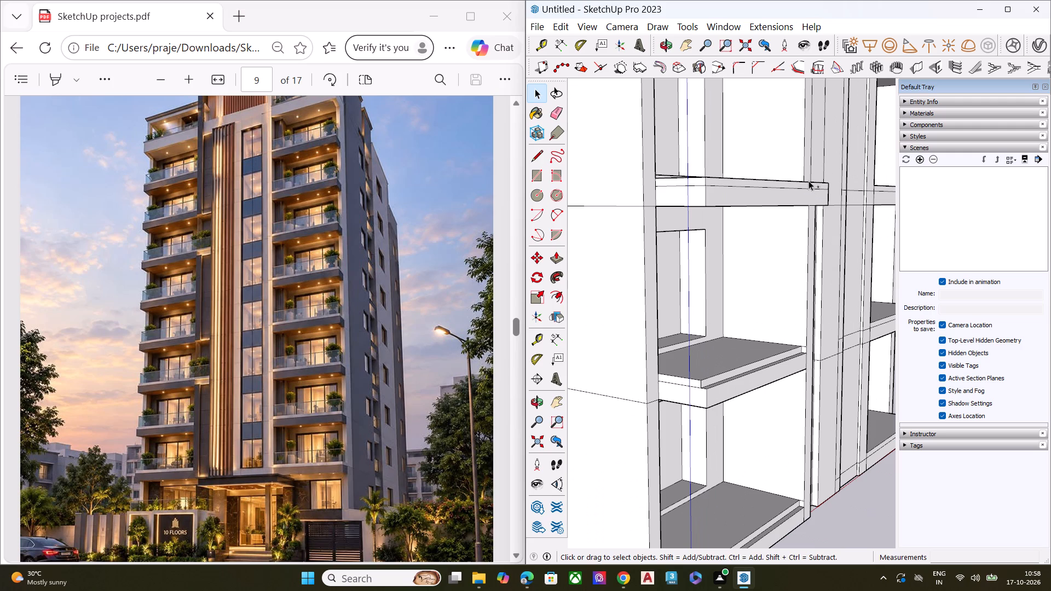
key("ctrl+z")
key("ctrl+z")
key("ctrl+z")
key("ctrl+z")
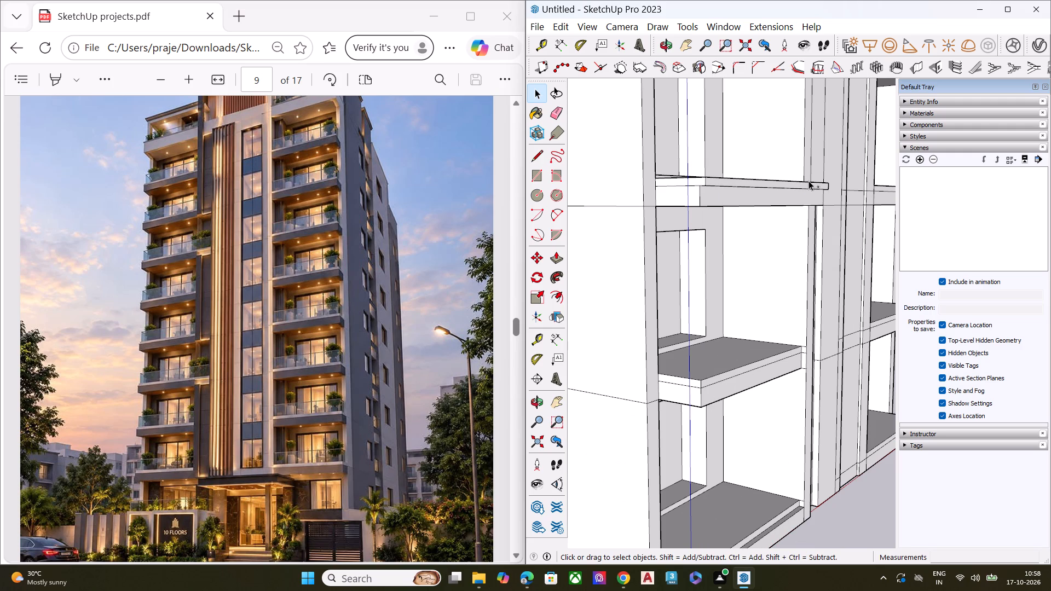
key("ctrl+z")
key("ctrl+z")
key("ctrl+z")
key("ctrl+z")
key("ctrl+z")
Examine the second- and third-level balcony slab fronts and compare them with an enlarged view of the reference image's lower floors.
middle_click_drag(809, 238, 805, 262)
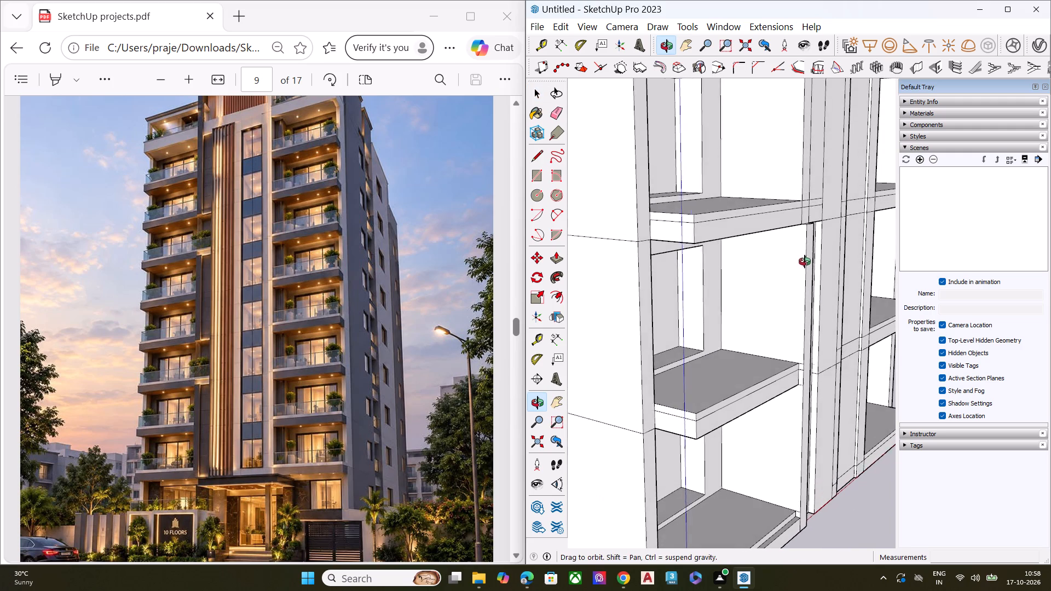
middle_click_drag(805, 262, 791, 305)
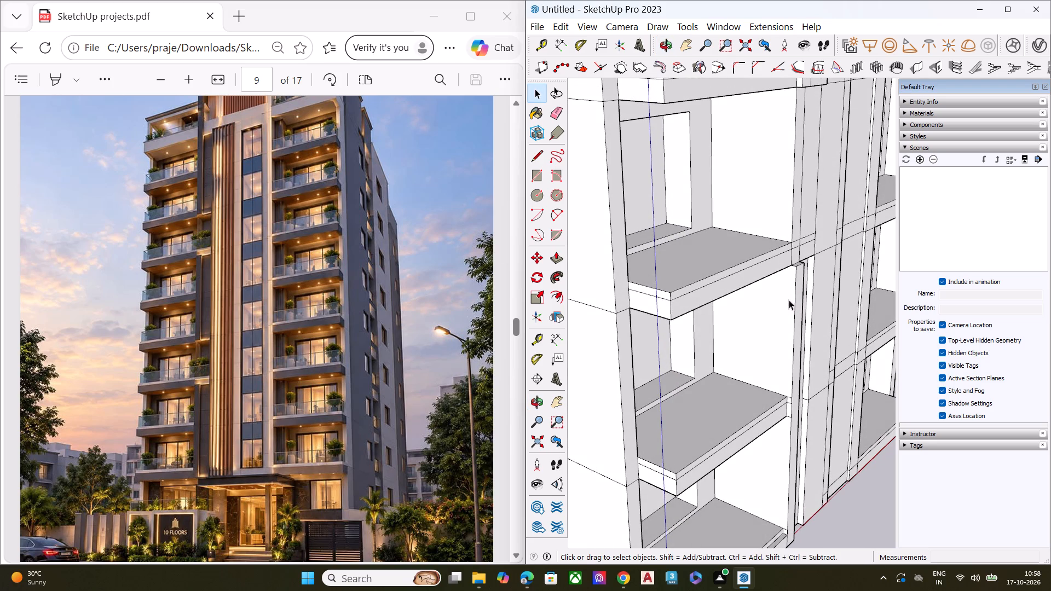
middle_click_drag(787, 298, 786, 244)
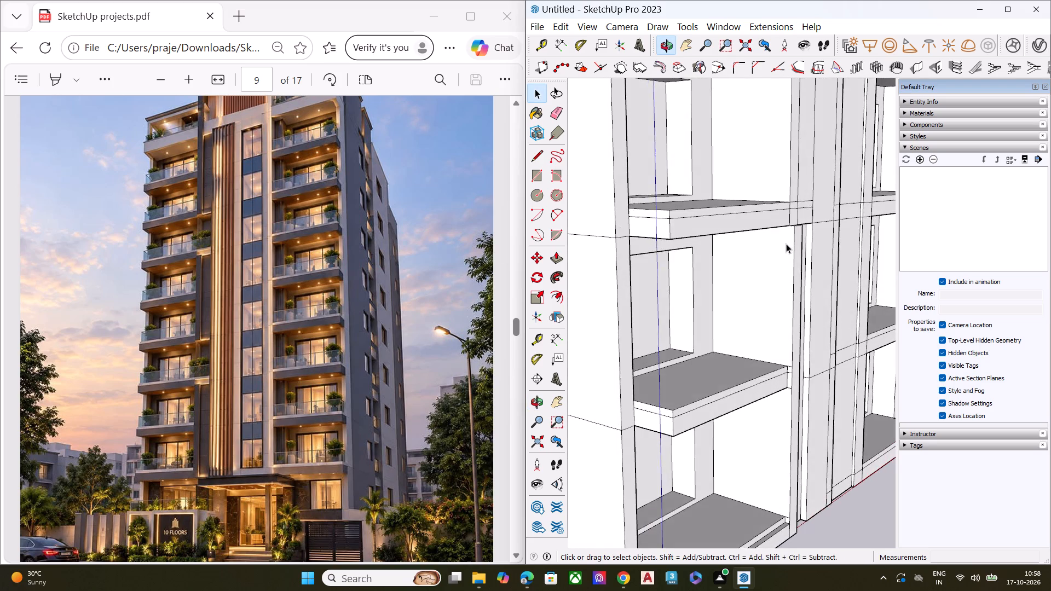
scroll(786, 243, "down", 8)
middle_click_drag(781, 331, 801, 301)
scroll(801, 367, "up", 8)
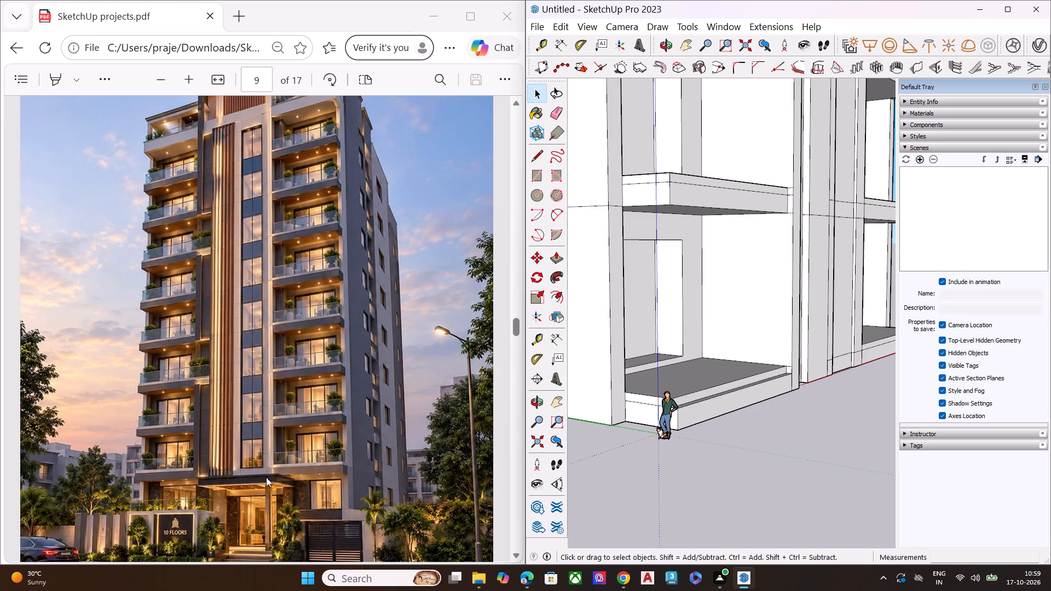
scroll(275, 105, "down", 1)
triple_click(195, 76)
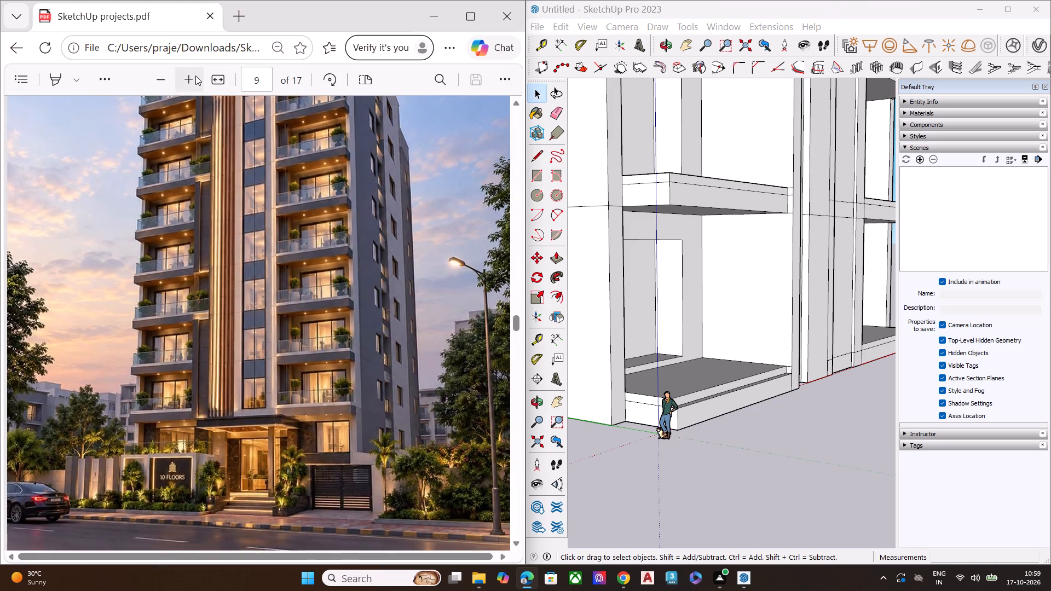
scroll(203, 376, "down", 3)
scroll(264, 285, "up", 1)
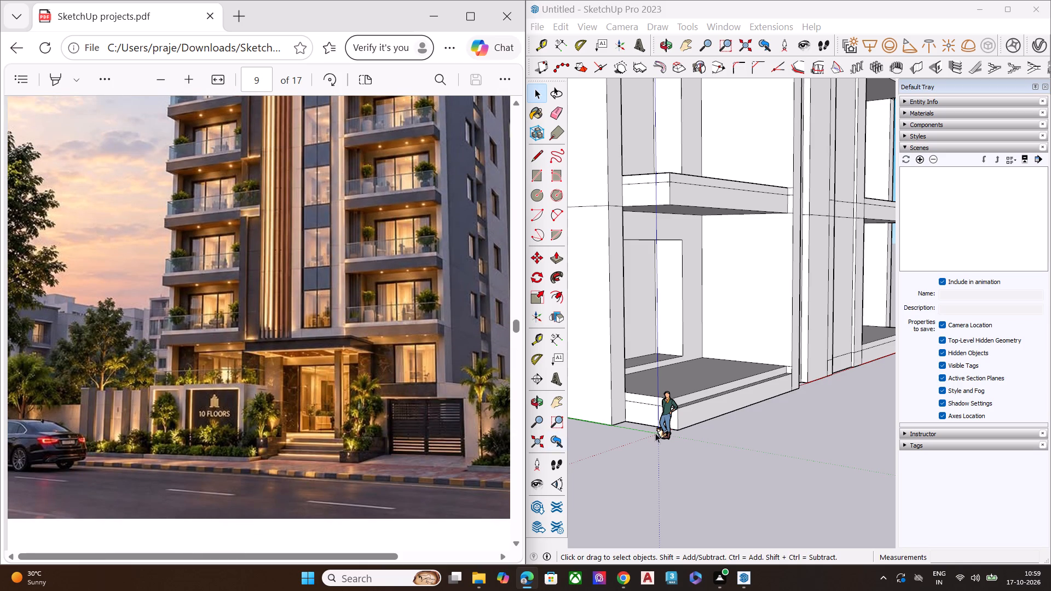
Push/Pull the lower front face of the second-level balcony slab outward beyond its upper band.
left_click(783, 201)
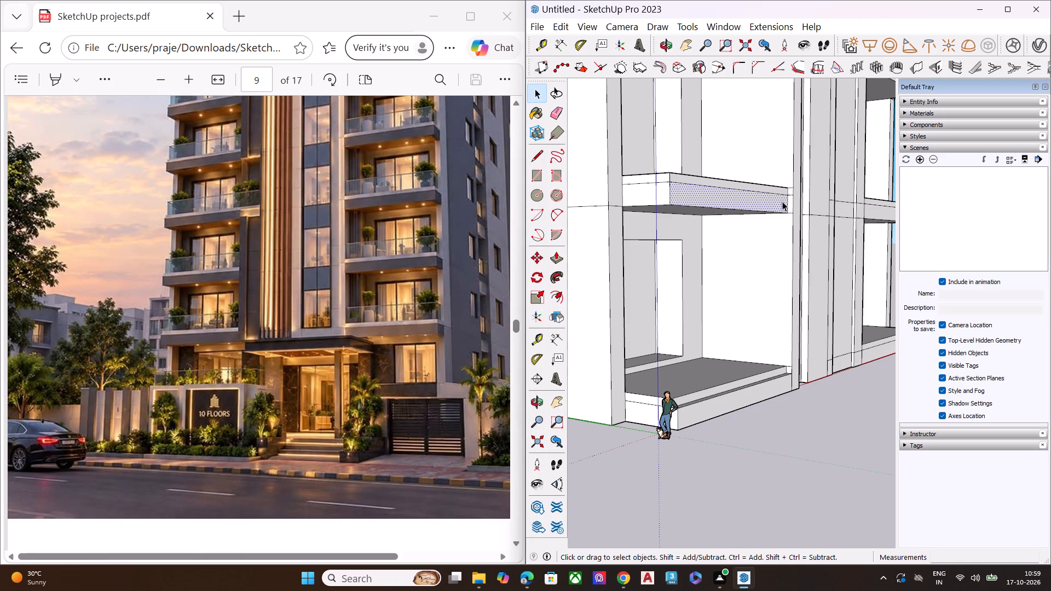
key("p")
left_click(778, 201)
left_click(791, 218)
key("space")
Erase the two short vertical edges crossing the third-level balcony slab's lower front band at the narrow strip.
scroll(741, 258, "down", 5)
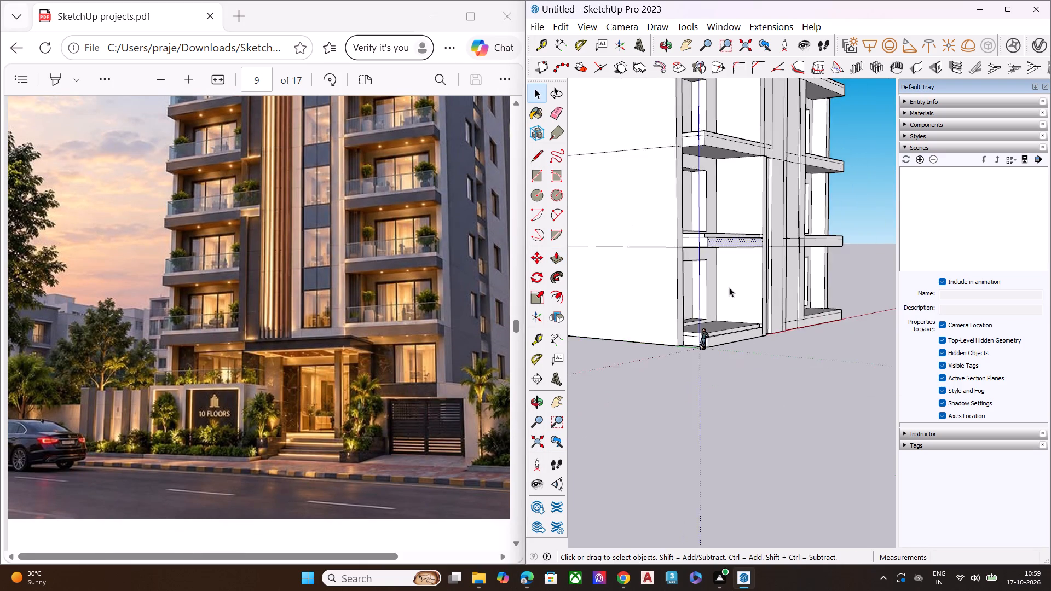
scroll(729, 287, "down", 5)
scroll(748, 173, "up", 1)
scroll(748, 171, "down", 1)
scroll(747, 170, "up", 8)
scroll(756, 193, "down", 1)
scroll(756, 193, "up", 1)
scroll(756, 193, "down", 1)
scroll(756, 193, "up", 4)
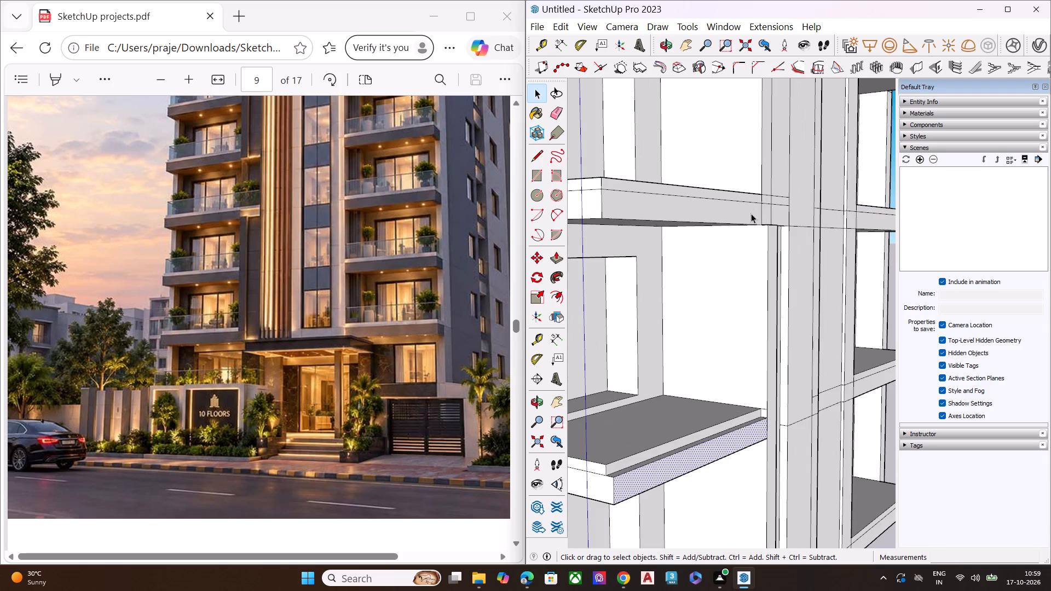
middle_click_drag(757, 211, 750, 261)
scroll(757, 276, "up", 7)
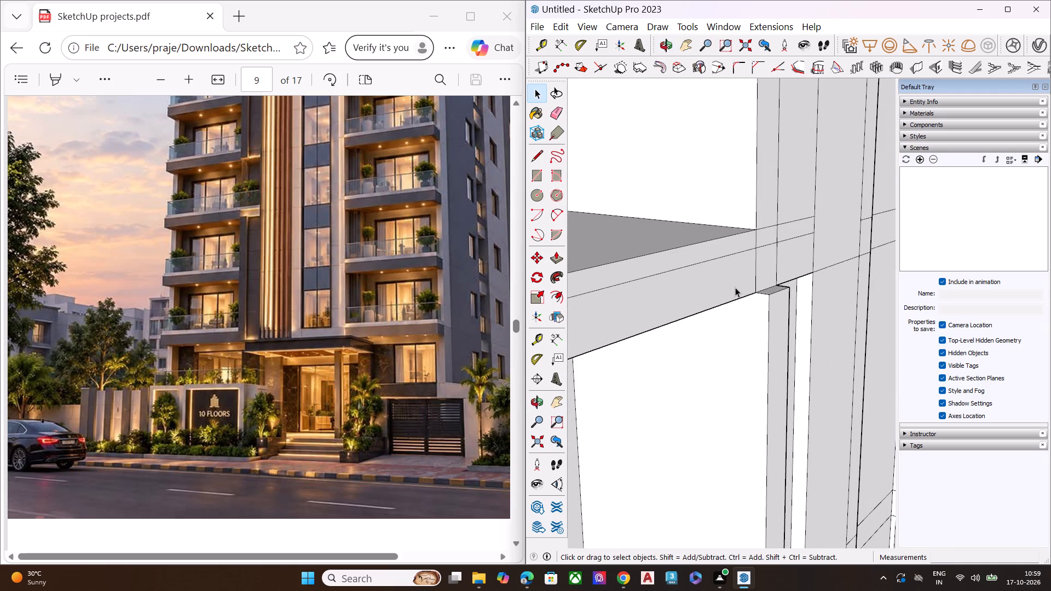
left_click(735, 287)
key("space")
key("e")
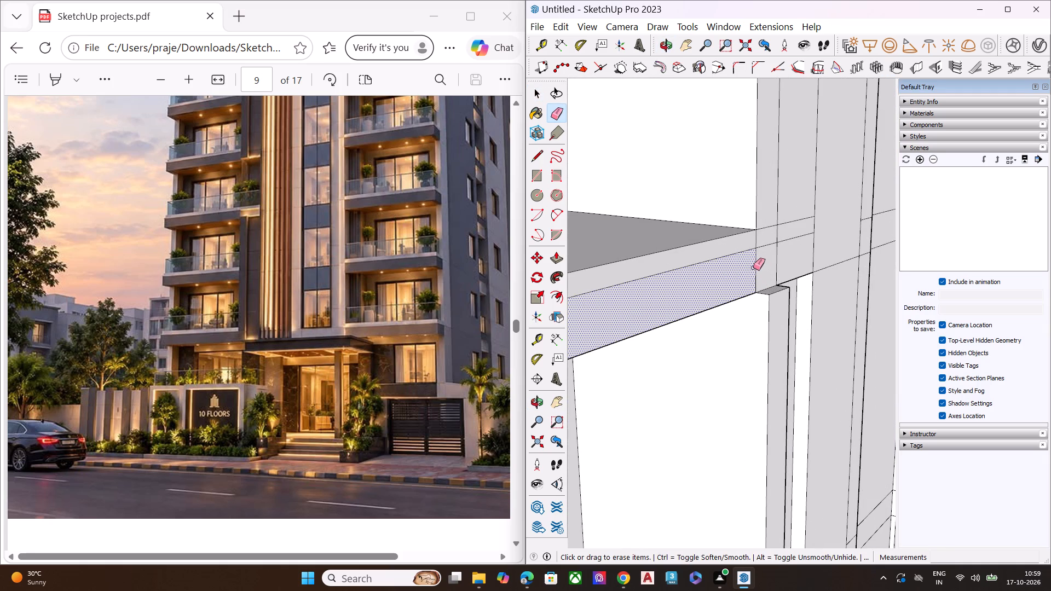
left_click(756, 266)
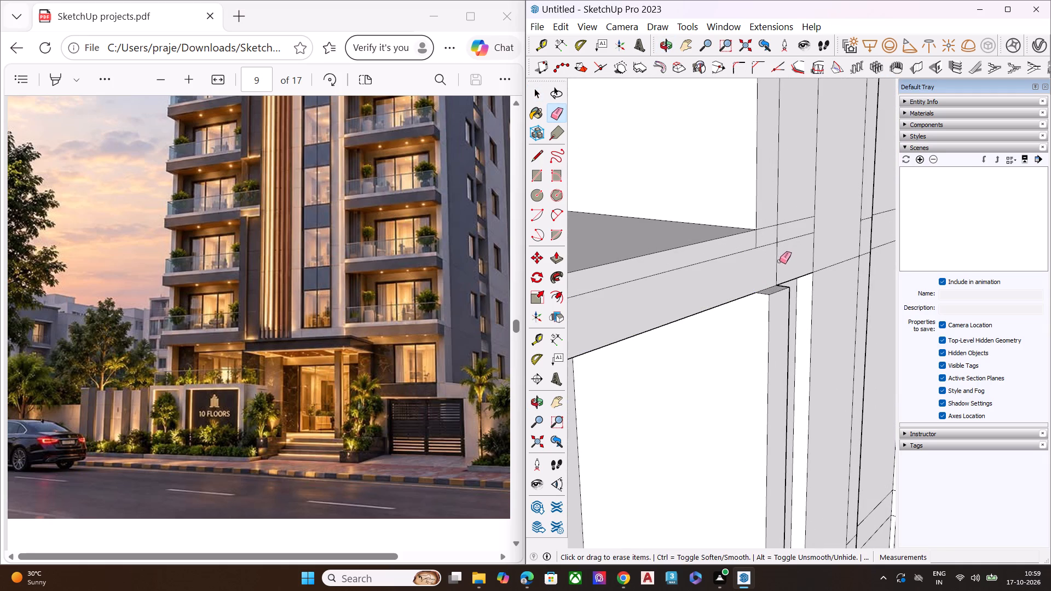
left_click(776, 263)
key("space")
Push/Pull the lower front band of the third-level balcony slab, including its extension across the narrow strip, outward.
left_click(772, 268)
key("p")
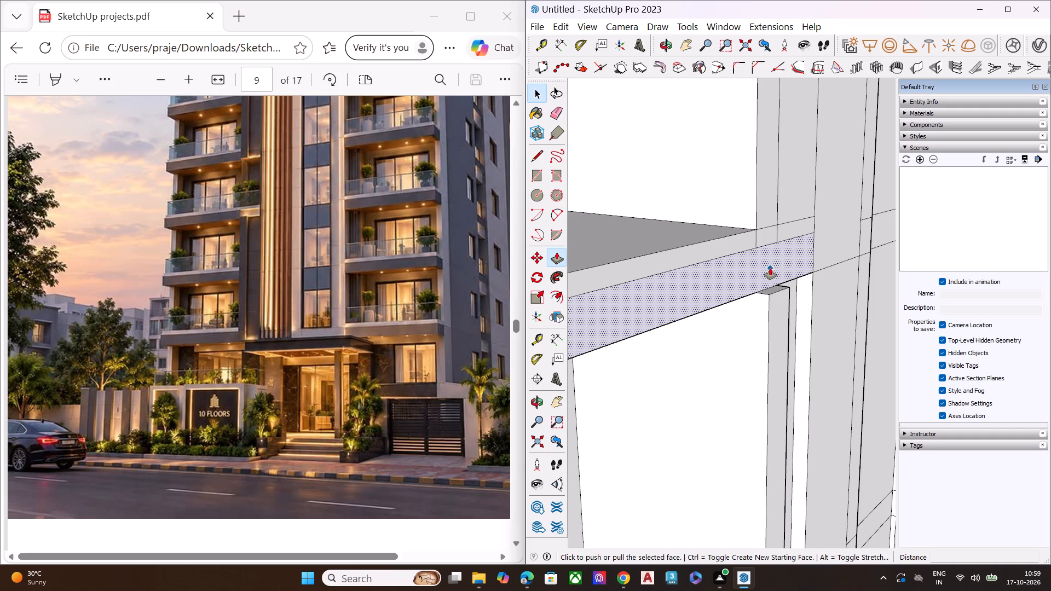
left_click(763, 269)
left_click(768, 305)
key("space")
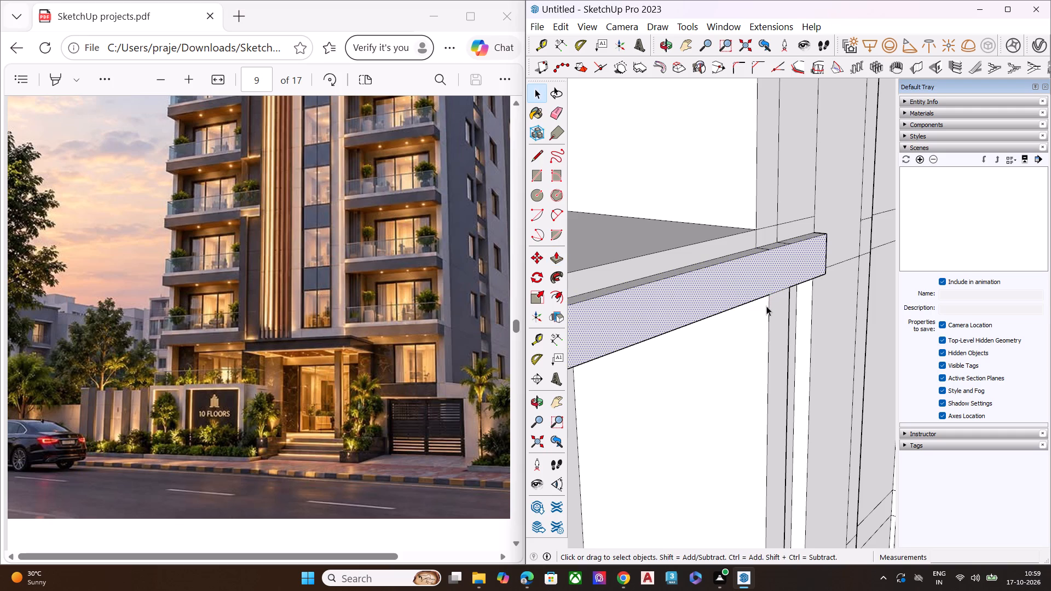
Erase the two short edges across the third-level slab's new ledge and the two short vertical edges on its upper band at the narrow strip.
scroll(758, 304, "down", 6)
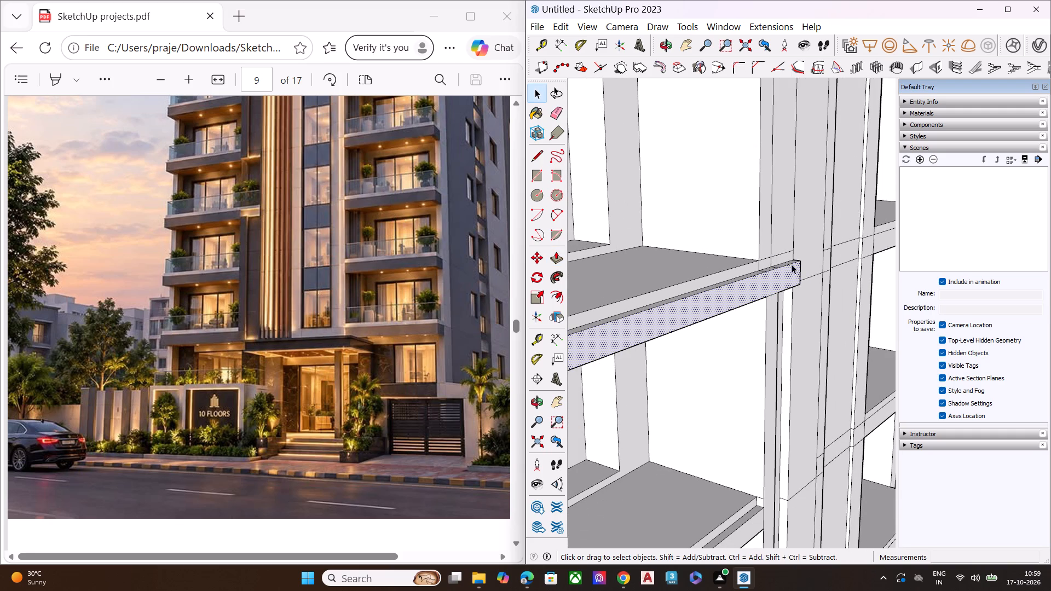
middle_click_drag(792, 264, 786, 292)
scroll(780, 305, "up", 9)
middle_click_drag(763, 305, 782, 360)
key("e")
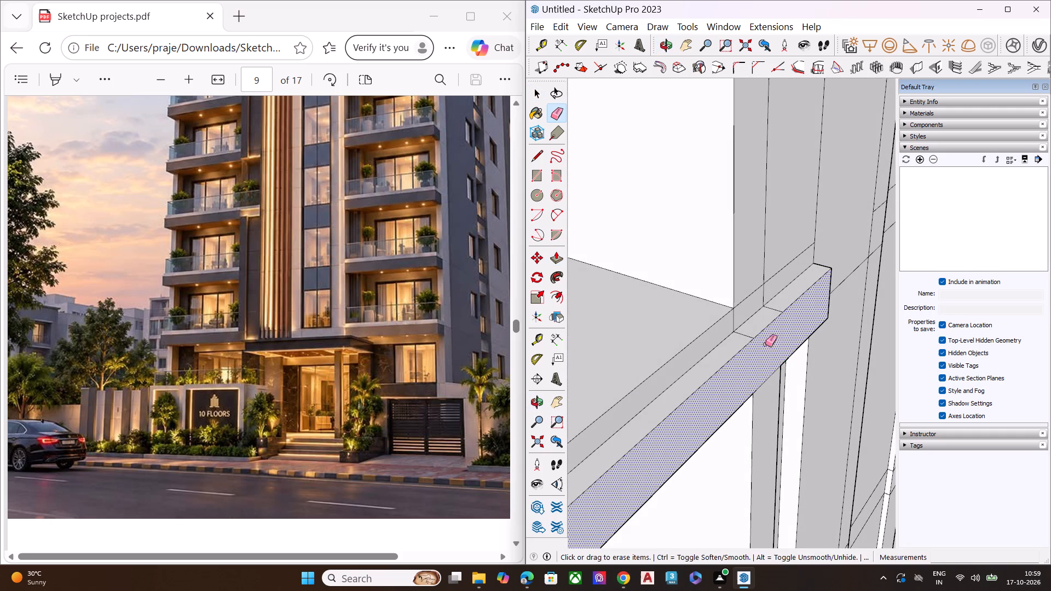
scroll(758, 322, "down", 1)
scroll(758, 322, "up", 2)
scroll(758, 322, "down", 5)
scroll(758, 322, "up", 1)
scroll(758, 322, "down", 1)
scroll(758, 322, "up", 1)
scroll(758, 322, "down", 8)
scroll(769, 285, "up", 1)
scroll(769, 285, "down", 8)
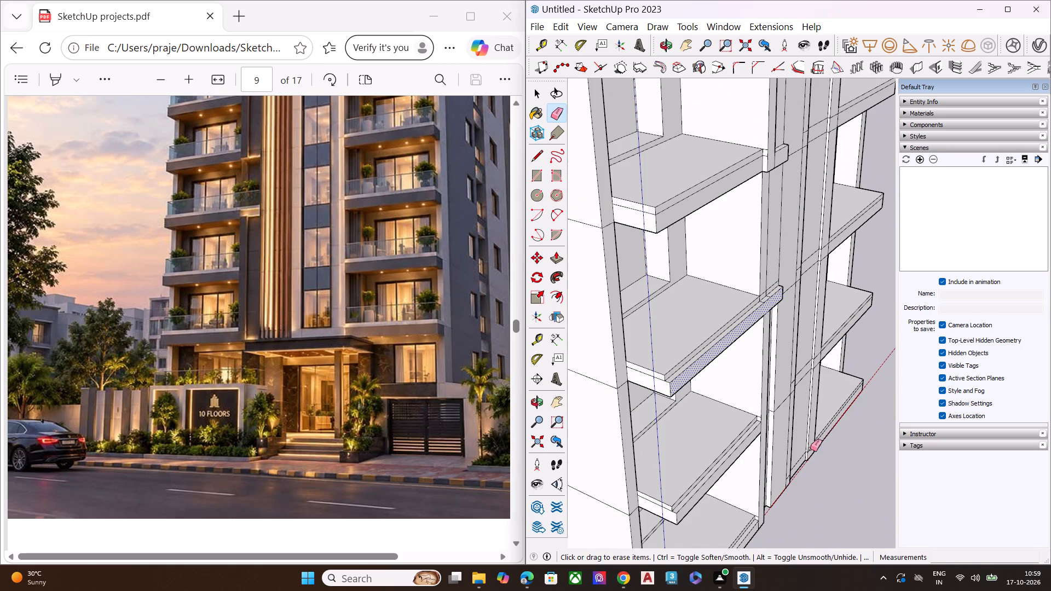
key("space")
left_click(829, 475)
scroll(763, 291, "up", 4)
scroll(762, 291, "down", 3)
scroll(762, 291, "up", 9)
scroll(762, 291, "down", 2)
scroll(762, 291, "up", 2)
key("e")
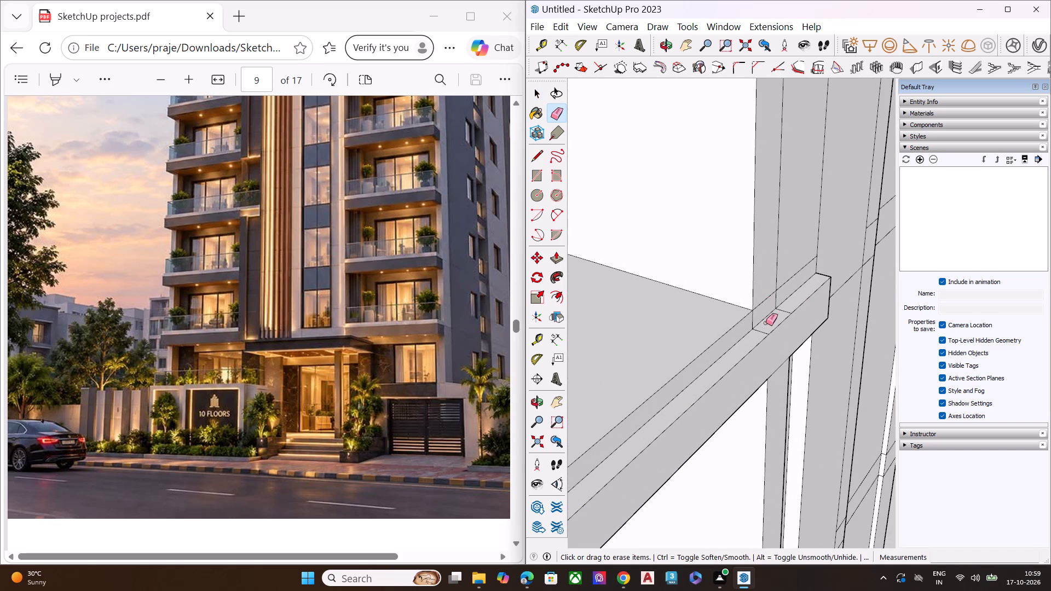
scroll(762, 326, "up", 7)
left_click(761, 337)
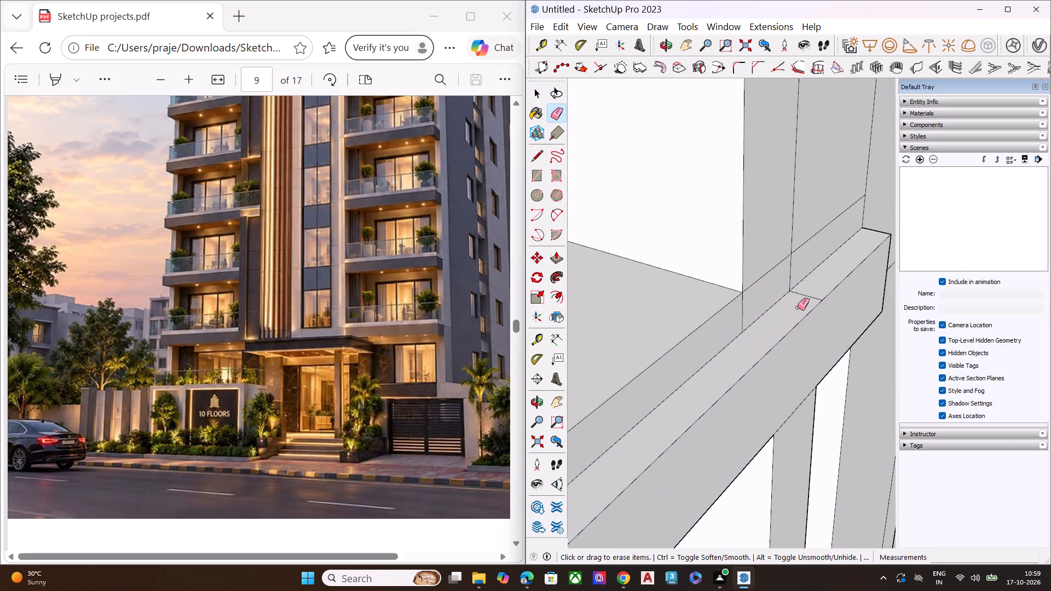
left_click(805, 296)
left_click(741, 305)
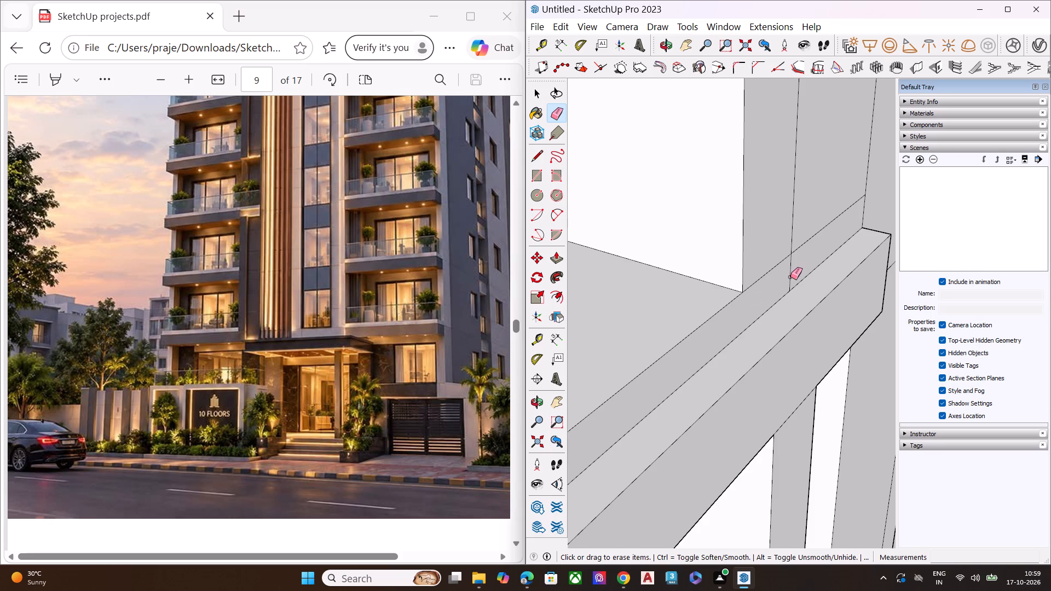
left_click(790, 277)
key("space")
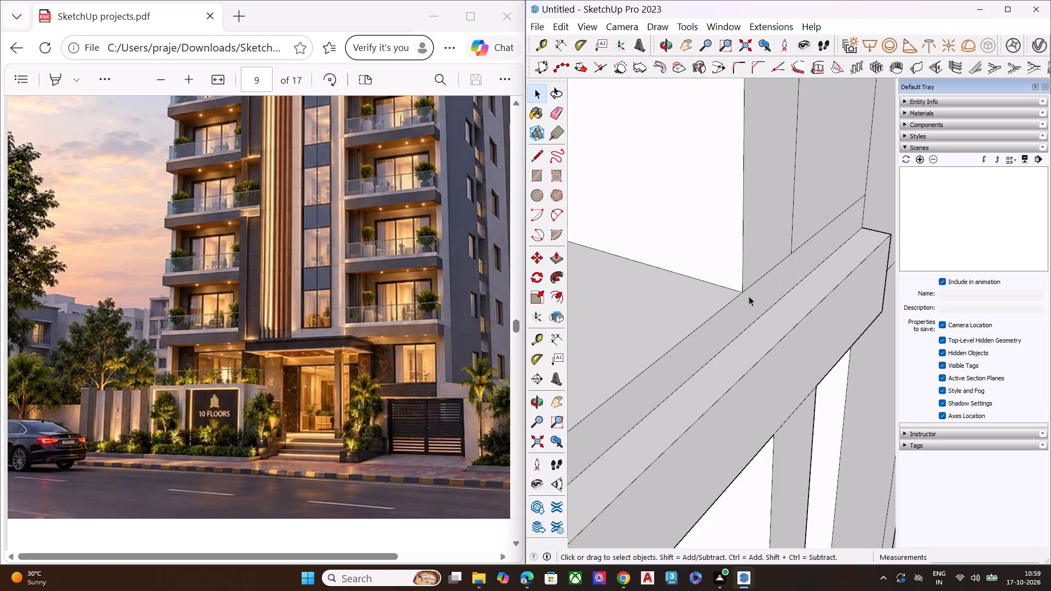
Push/Pull the narrow vertical strip's front face below the third-level balcony slab outward about 8 5/16".
scroll(750, 296, "down", 8)
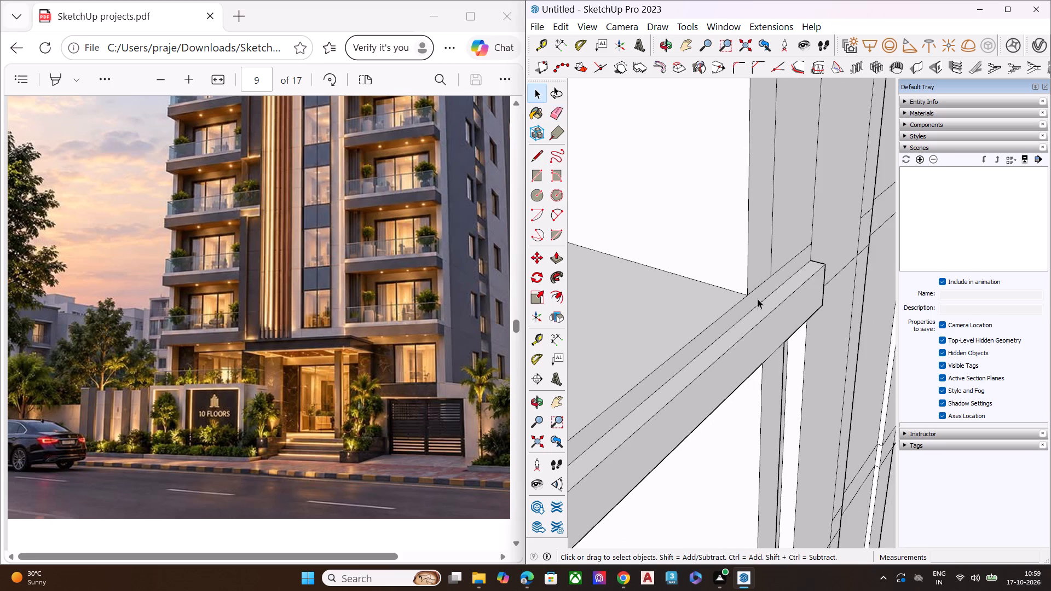
scroll(772, 286, "down", 7)
scroll(773, 287, "up", 1)
left_click(775, 350)
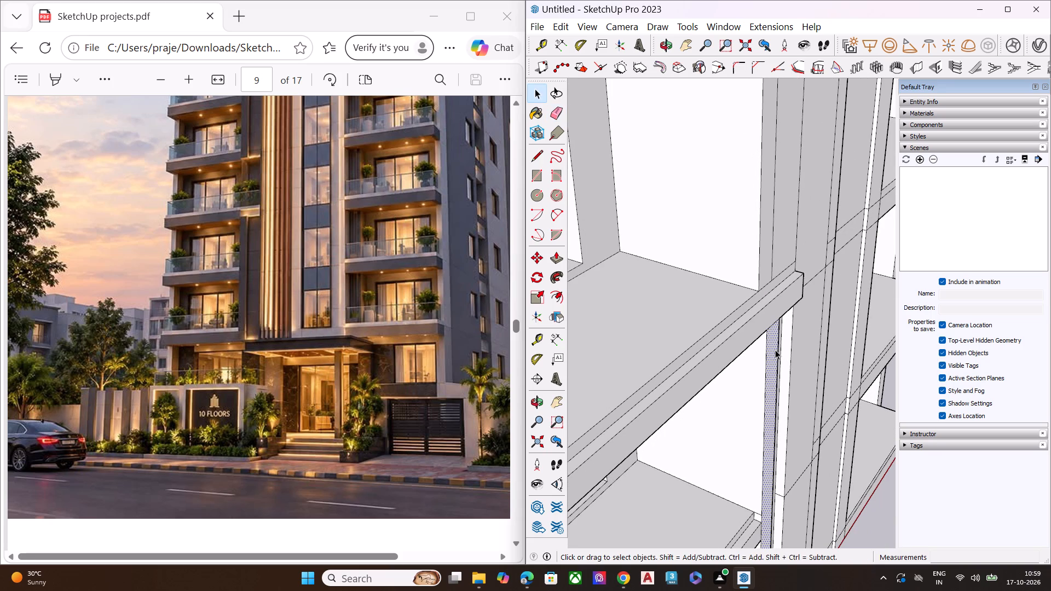
key("p")
left_click(773, 350)
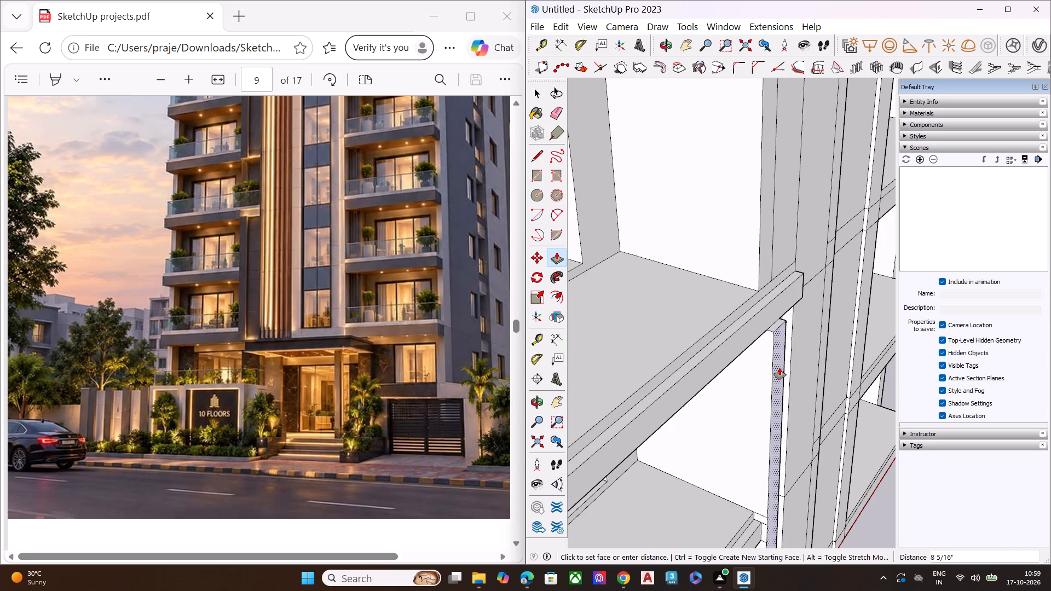
left_click(779, 368)
key("space")
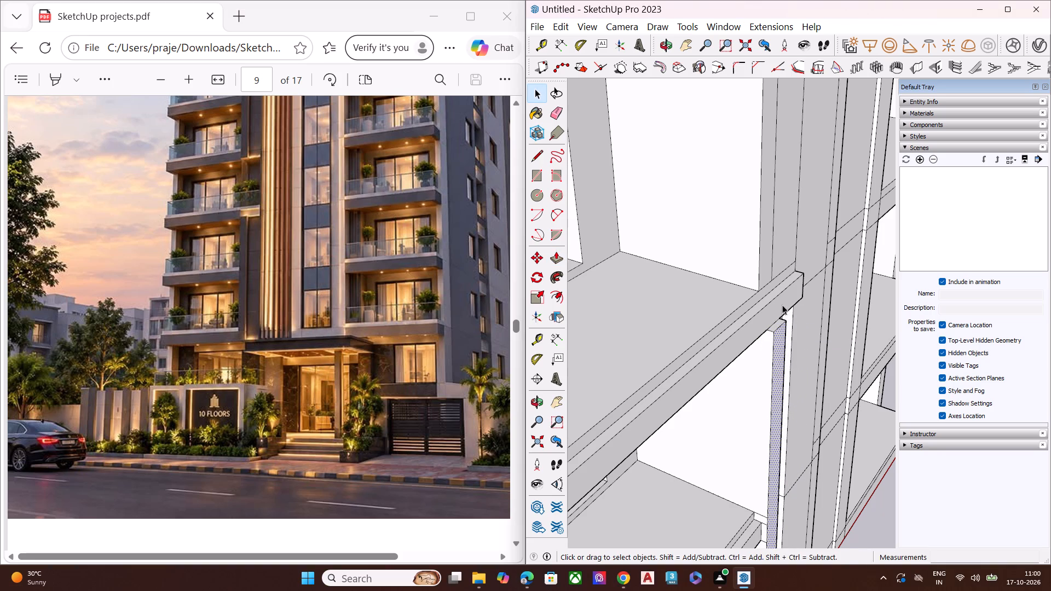
Push/Pull the upper front band of the third-level balcony slab outward past its lower band to form an overhanging lip.
middle_click_drag(782, 305, 792, 286)
scroll(781, 292, "up", 7)
scroll(760, 300, "down", 6)
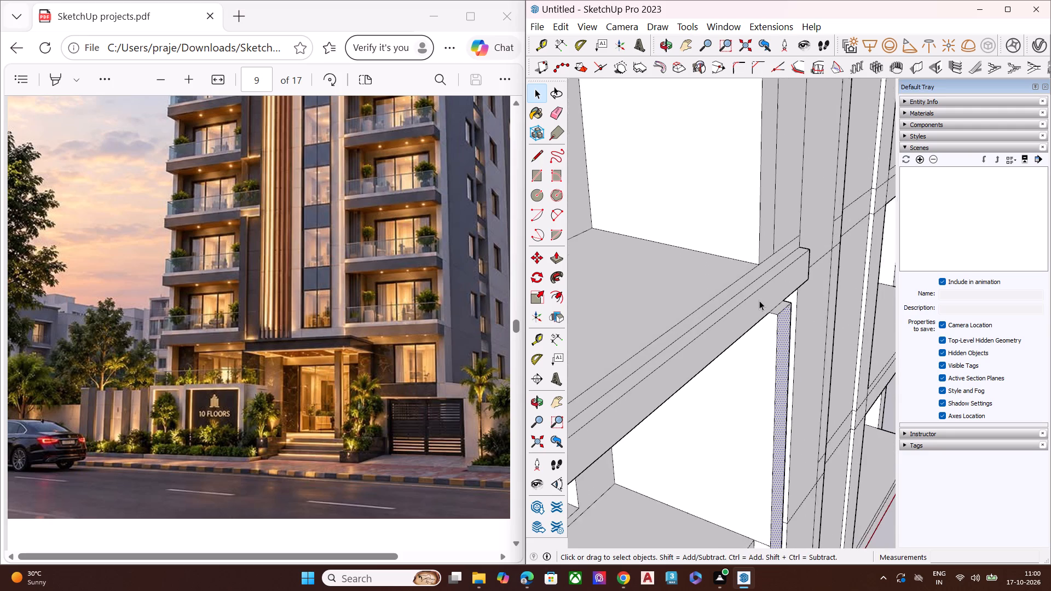
scroll(759, 300, "down", 2)
middle_click_drag(765, 298, 776, 332)
scroll(772, 325, "up", 7)
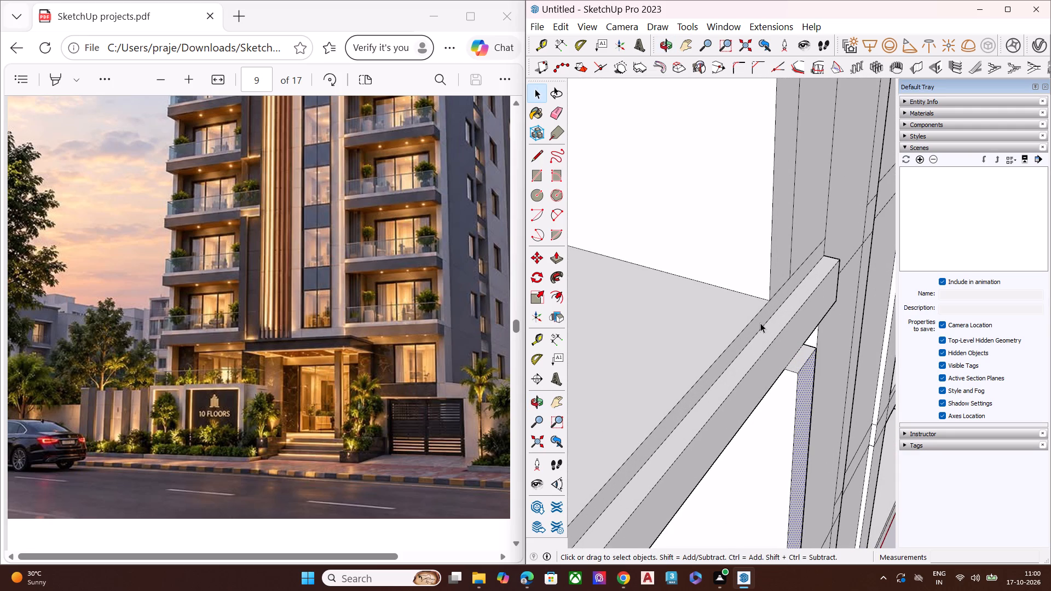
left_click(760, 323)
key("p")
left_click(760, 323)
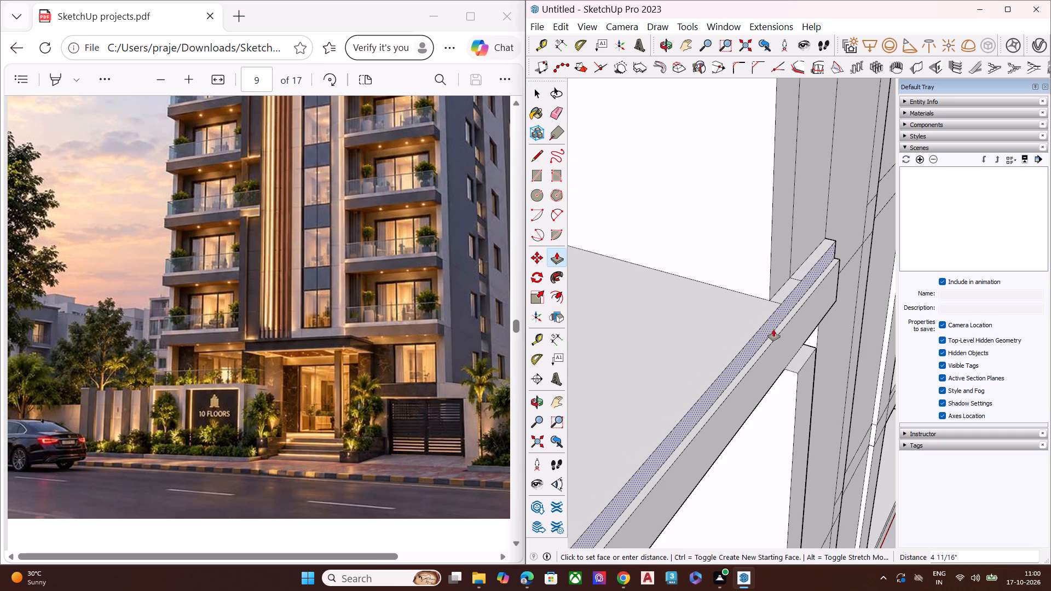
left_click(788, 338)
left_click(782, 321)
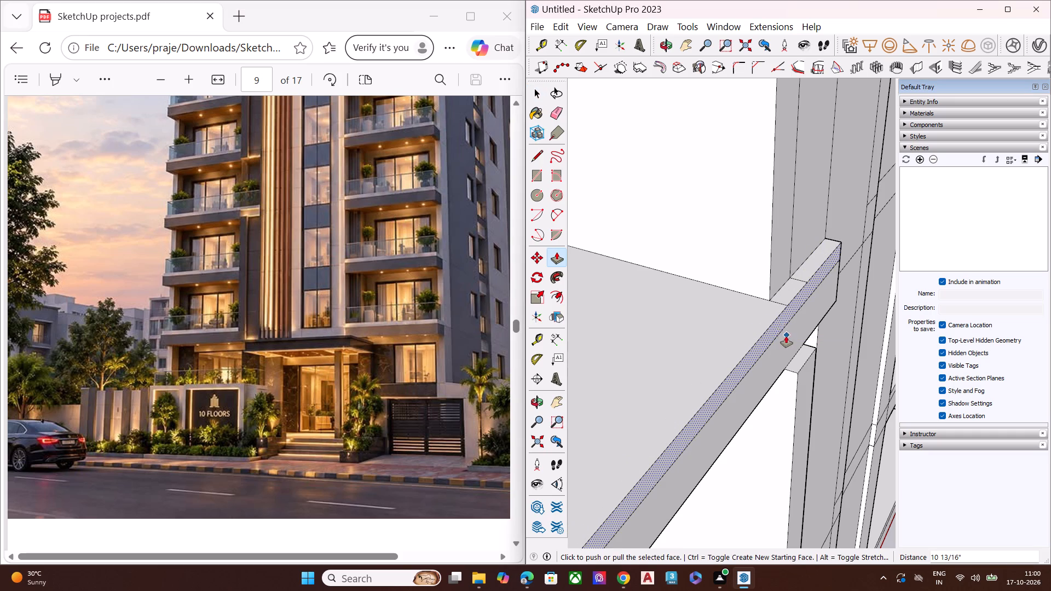
left_click(779, 323)
left_click(790, 328)
key("space")
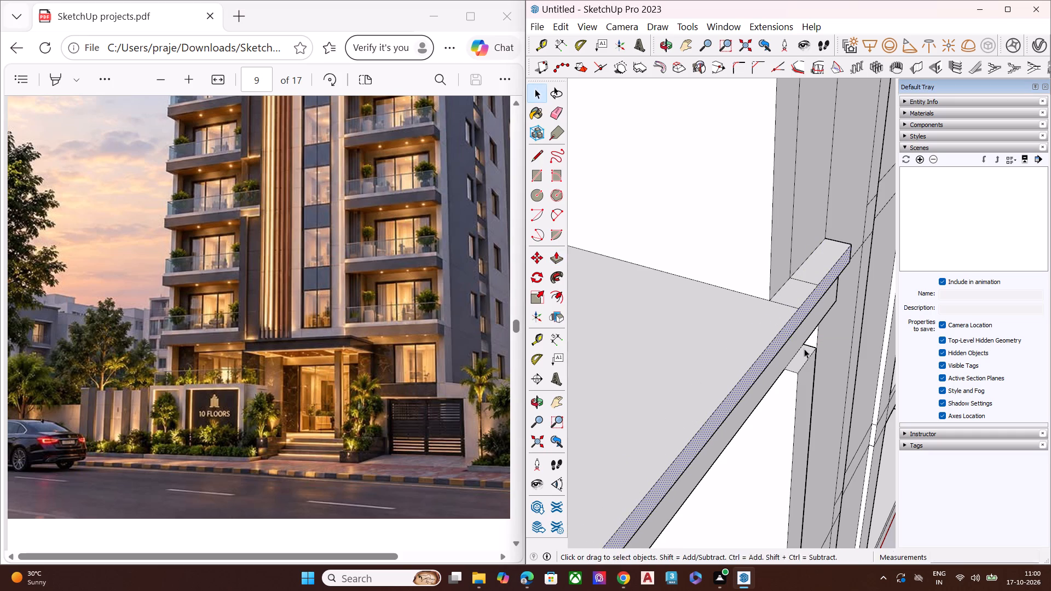
Erase the two short edges crossing the top of the third-level slab's upper band beside the narrow strip.
middle_click_drag(796, 349, 810, 256)
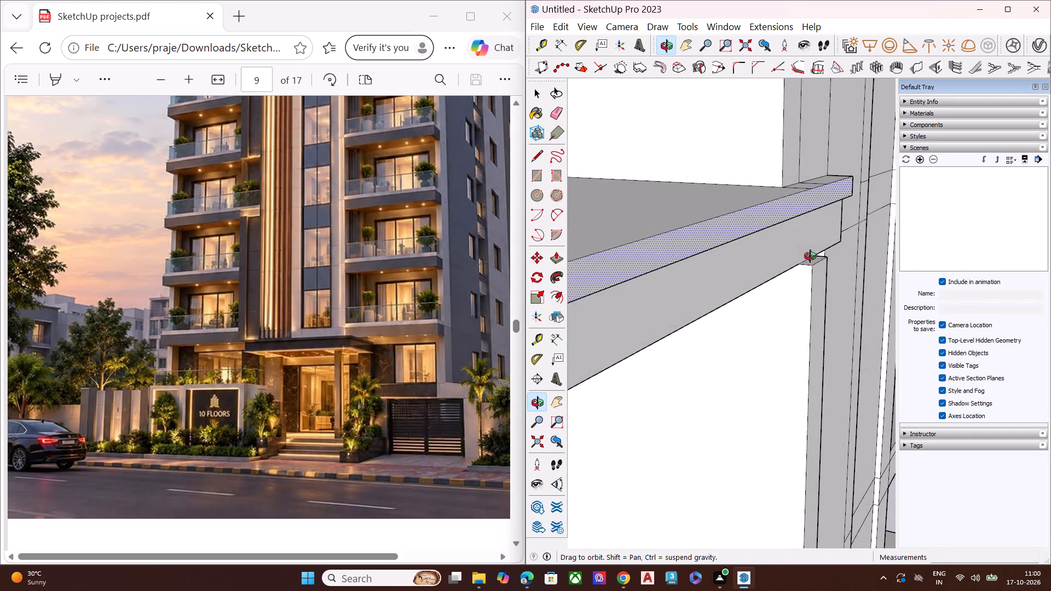
middle_click_drag(810, 256, 810, 257)
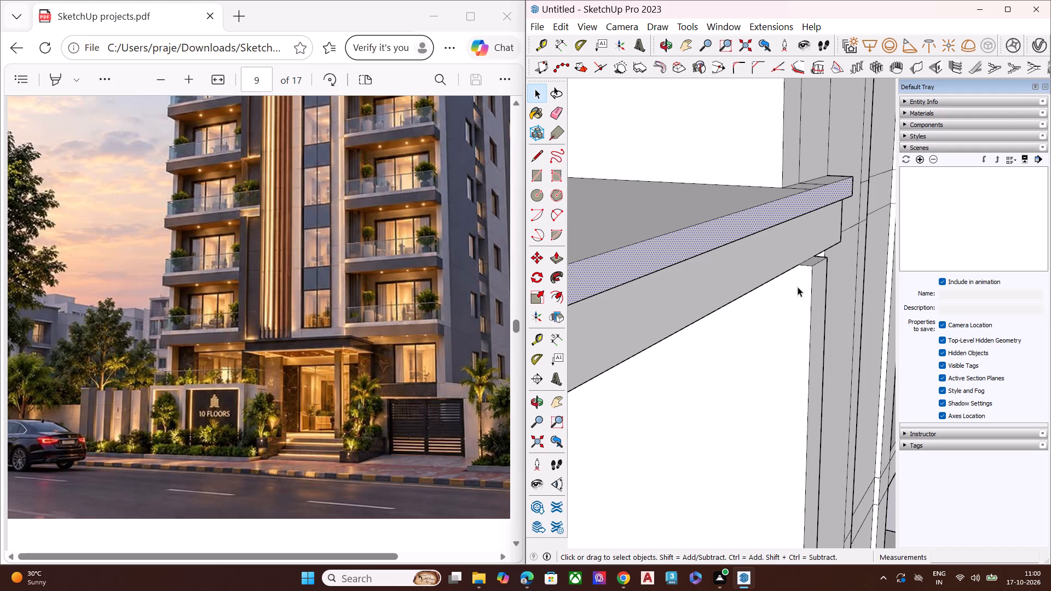
middle_click_drag(824, 282, 711, 337)
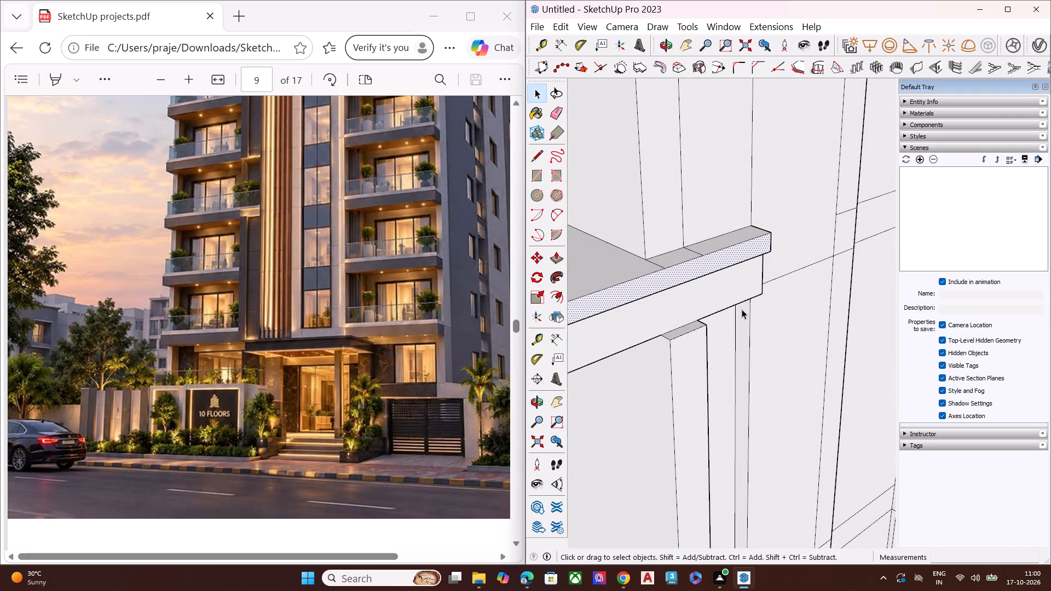
scroll(742, 309, "down", 6)
middle_click_drag(750, 314, 673, 326)
scroll(742, 312, "down", 1)
scroll(742, 312, "up", 5)
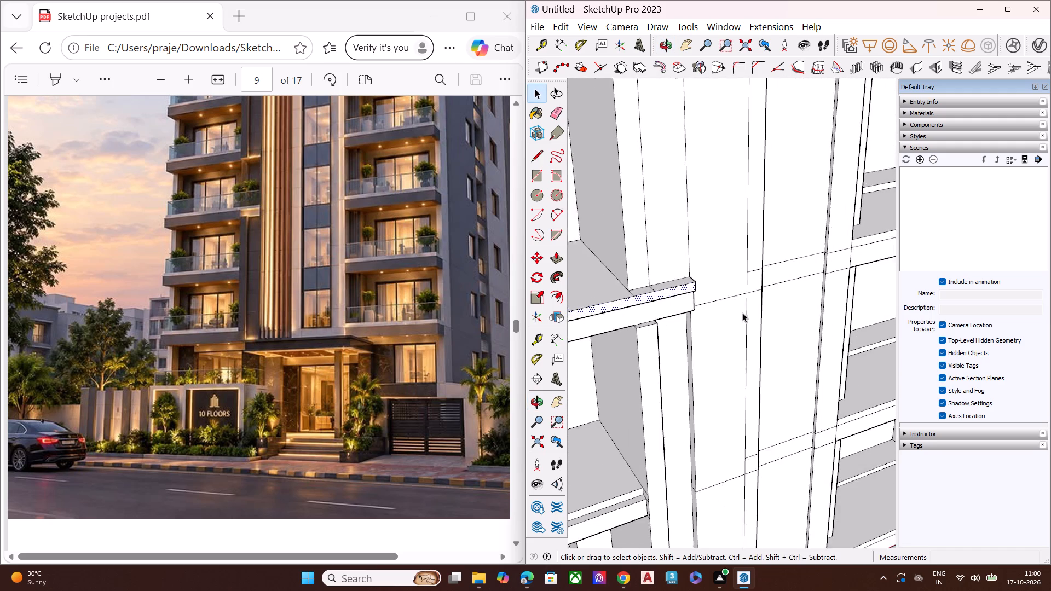
scroll(742, 312, "down", 7)
scroll(699, 296, "up", 2)
scroll(699, 296, "down", 1)
scroll(699, 296, "up", 5)
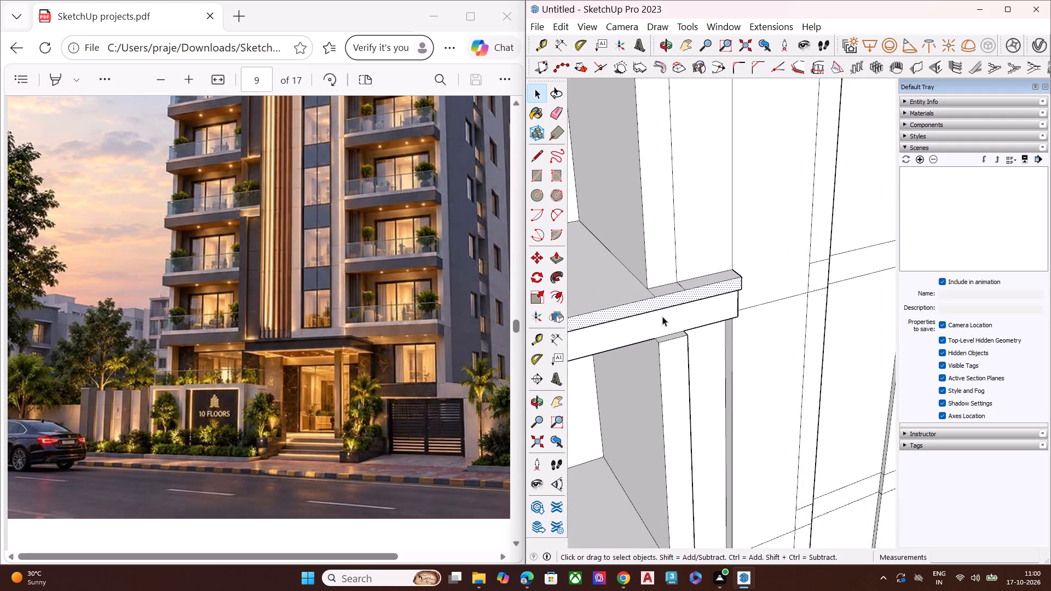
scroll(662, 316, "up", 2)
middle_click_drag(683, 296, 691, 351)
key("e")
scroll(669, 325, "up", 1)
scroll(669, 325, "down", 3)
scroll(669, 323, "up", 6)
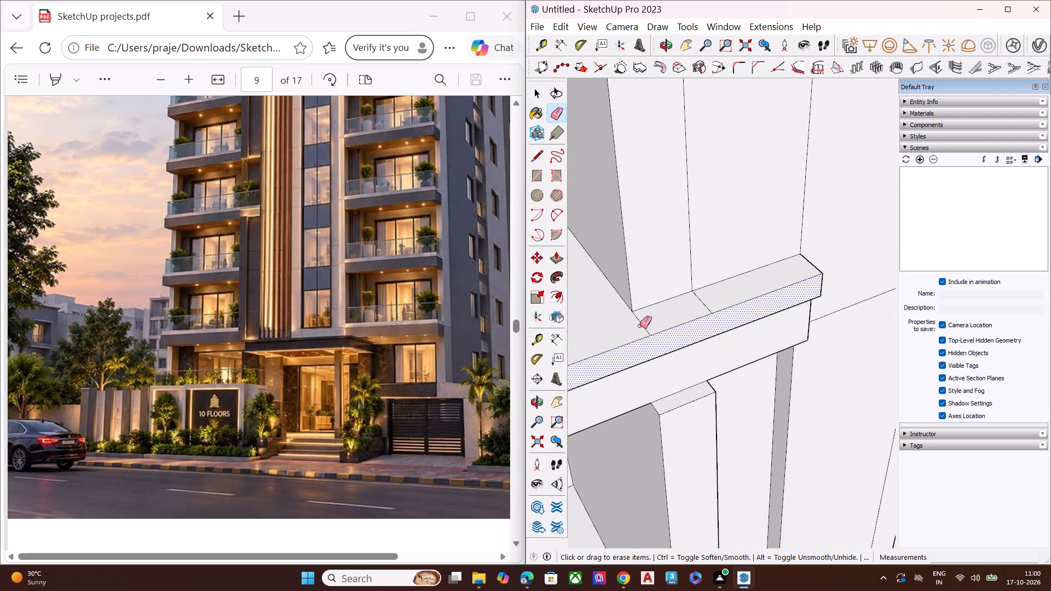
left_click(644, 329)
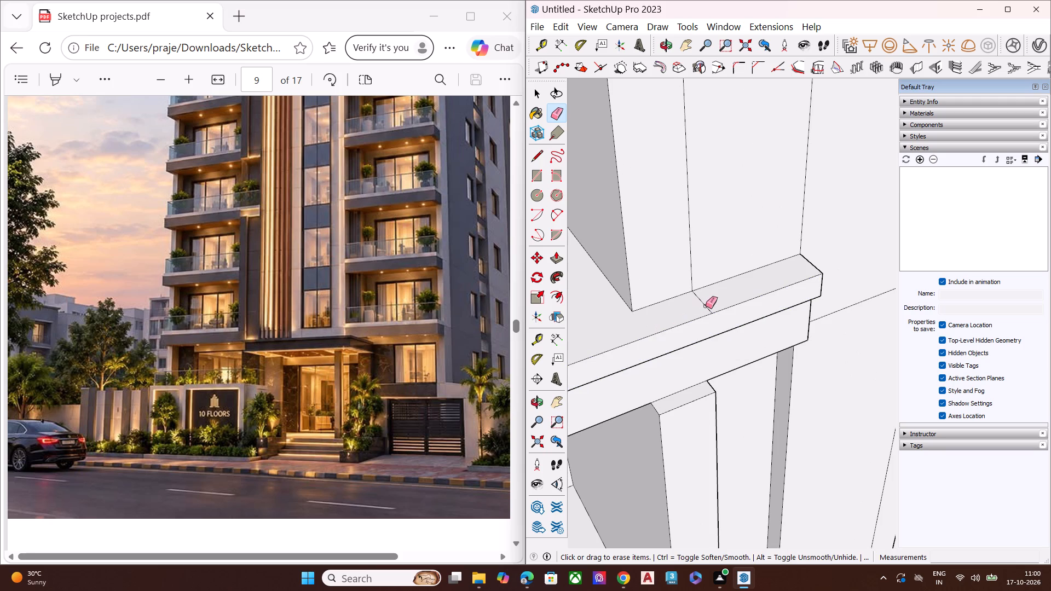
left_click(706, 306)
key("space")
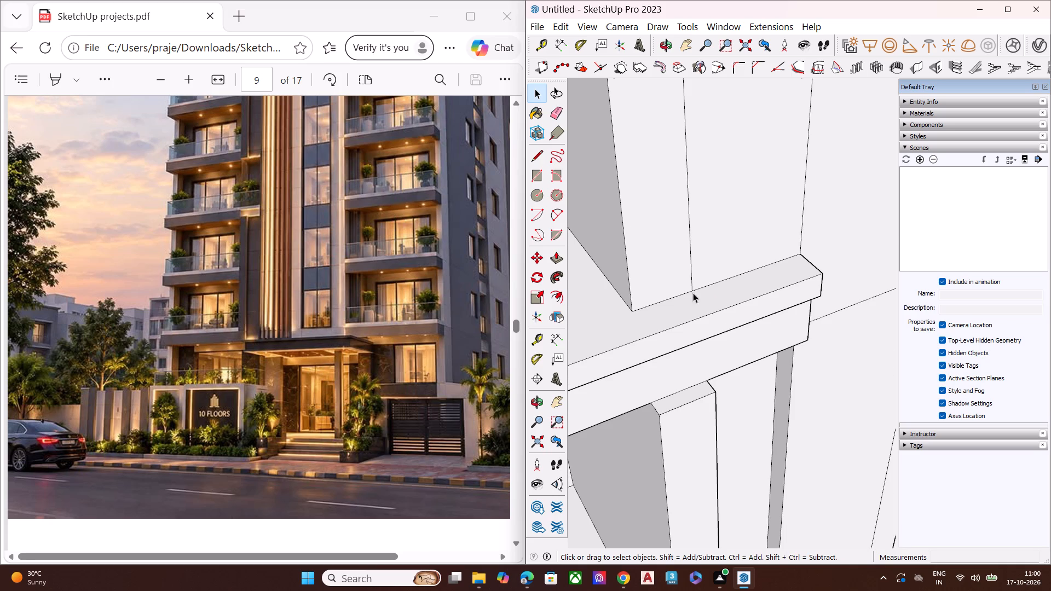
Push/Pull the lower front band of the first-level slab outward about 8 5/16", level with the narrow strip's front face.
scroll(692, 295, "down", 7)
key("space")
scroll(711, 294, "up", 2)
scroll(710, 294, "down", 3)
scroll(710, 294, "up", 1)
scroll(709, 294, "down", 6)
scroll(710, 276, "up", 2)
scroll(710, 276, "down", 7)
middle_click_drag(686, 394, 802, 396)
scroll(748, 423, "up", 7)
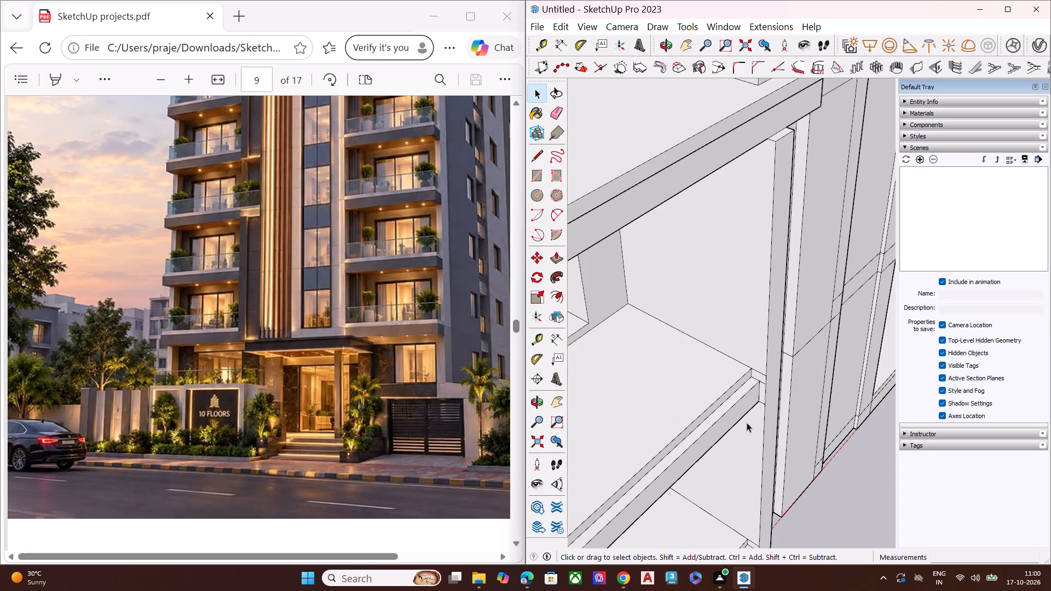
scroll(746, 424, "up", 6)
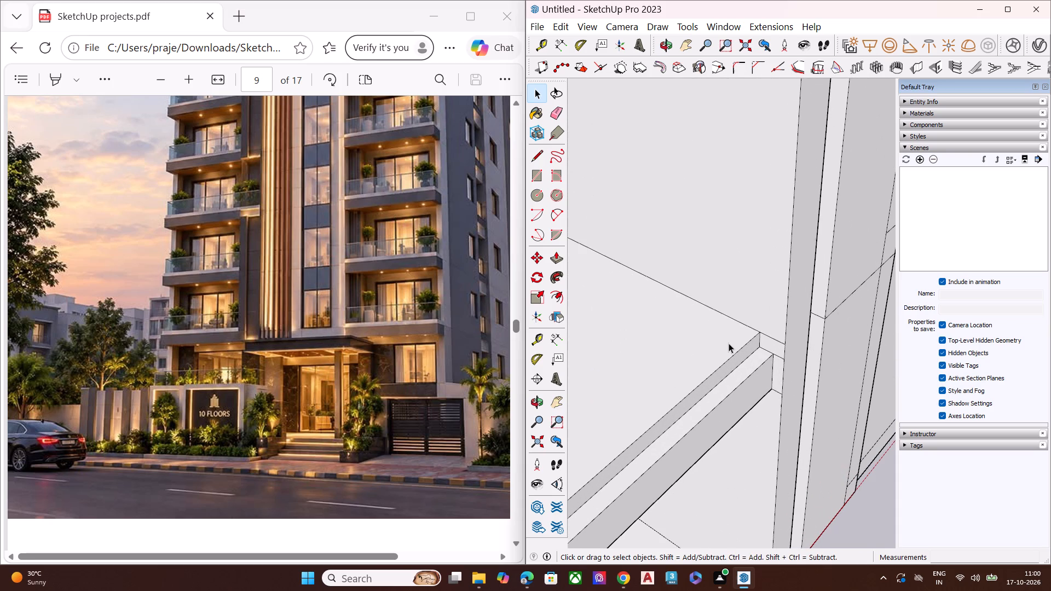
scroll(727, 341, "down", 1)
scroll(727, 341, "up", 2)
scroll(727, 341, "down", 12)
scroll(738, 323, "up", 1)
scroll(738, 323, "down", 2)
middle_click_drag(736, 454, 747, 419)
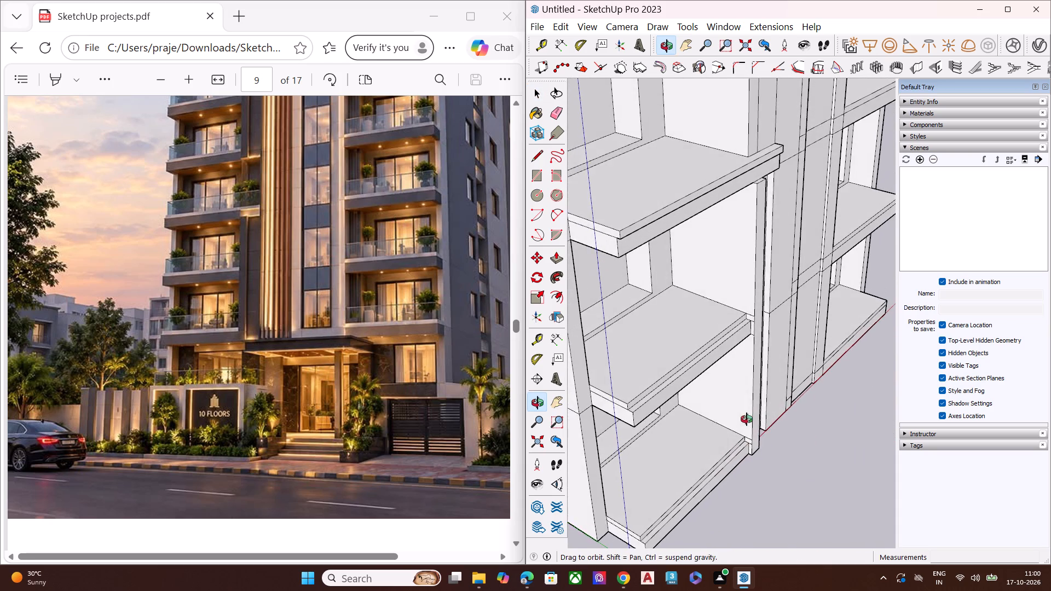
middle_click_drag(747, 419, 750, 422)
scroll(738, 463, "up", 1)
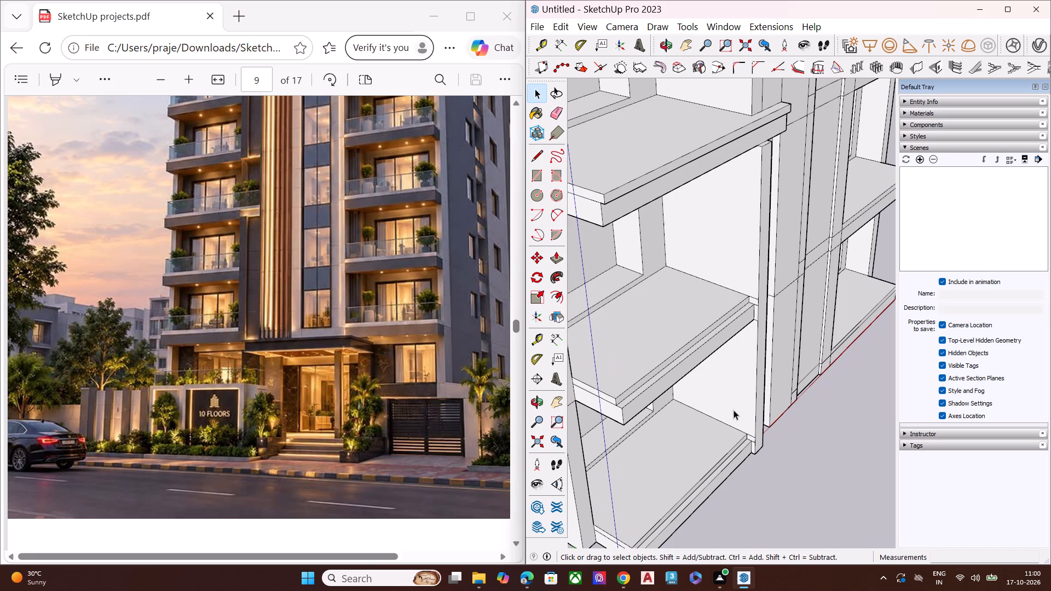
left_click(746, 456)
left_click(746, 450)
left_click(746, 451)
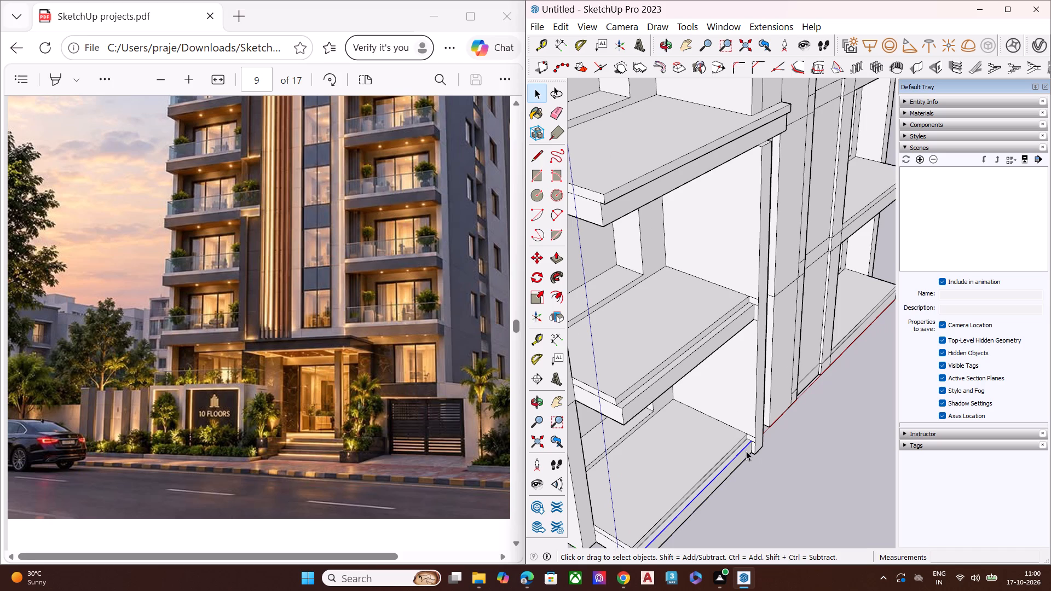
key("p")
left_click(748, 451)
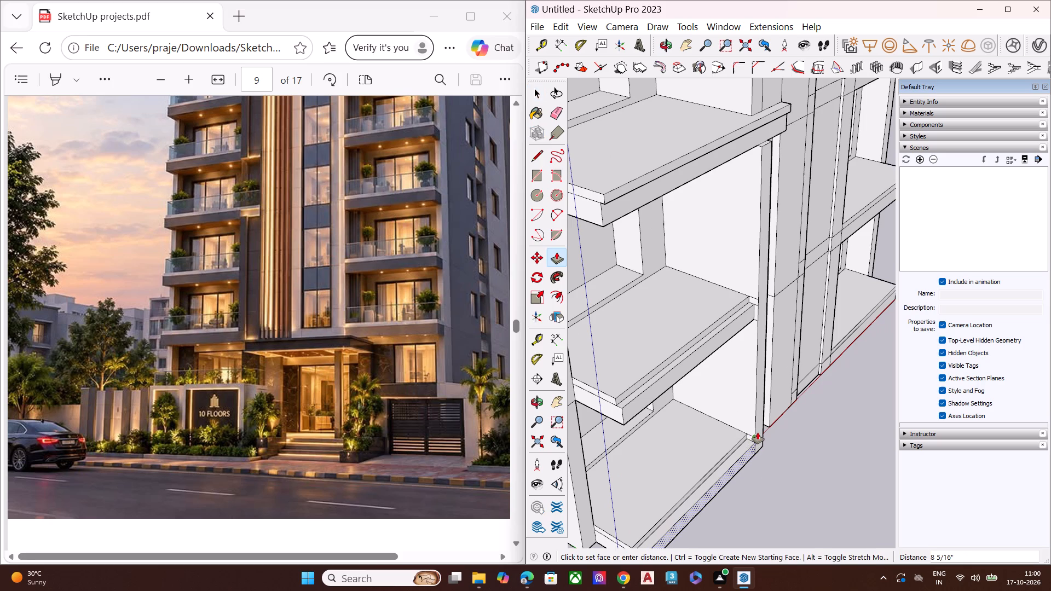
left_click(758, 432)
key("space")
left_click(770, 459)
Push/Pull the upper front band of the first-level slab outward 1' 10 1/2".
scroll(759, 463, "up", 1)
middle_click_drag(758, 463, 766, 439)
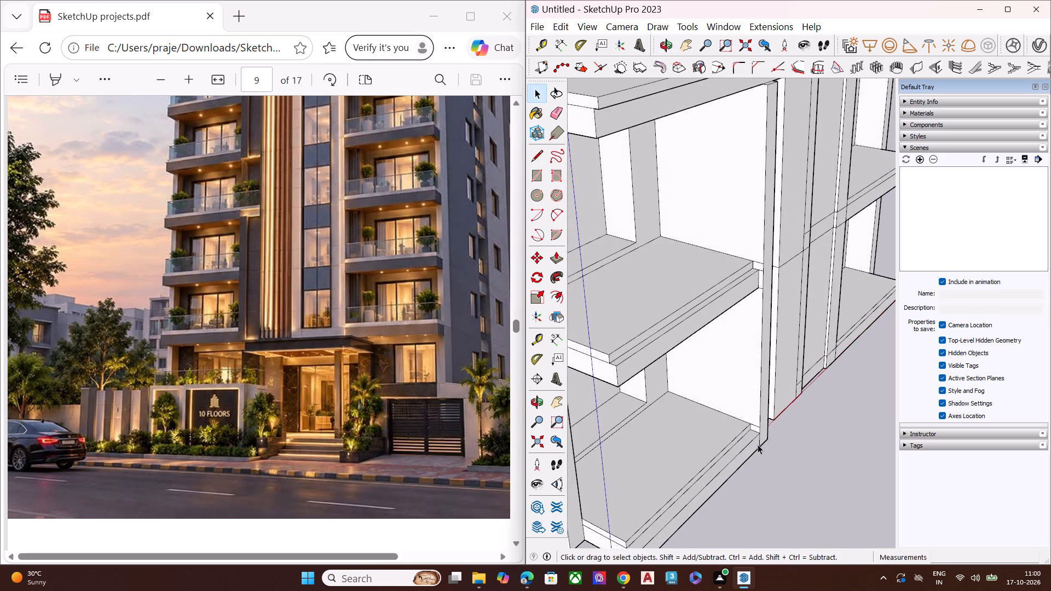
scroll(754, 445, "up", 7)
left_click(734, 422)
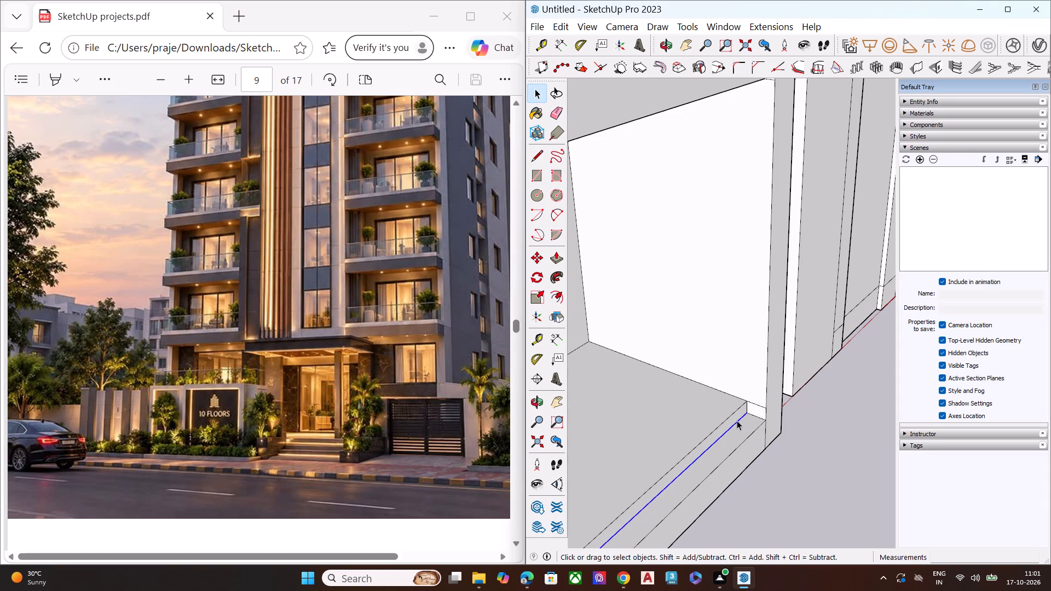
left_click(737, 420)
left_click(738, 413)
key("p")
left_click(739, 413)
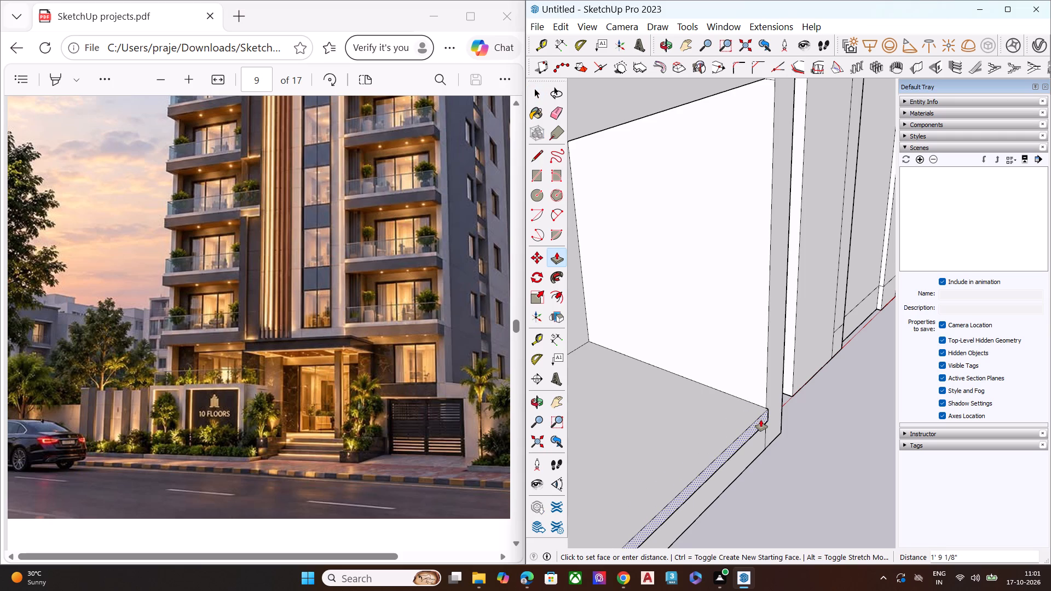
left_click(763, 420)
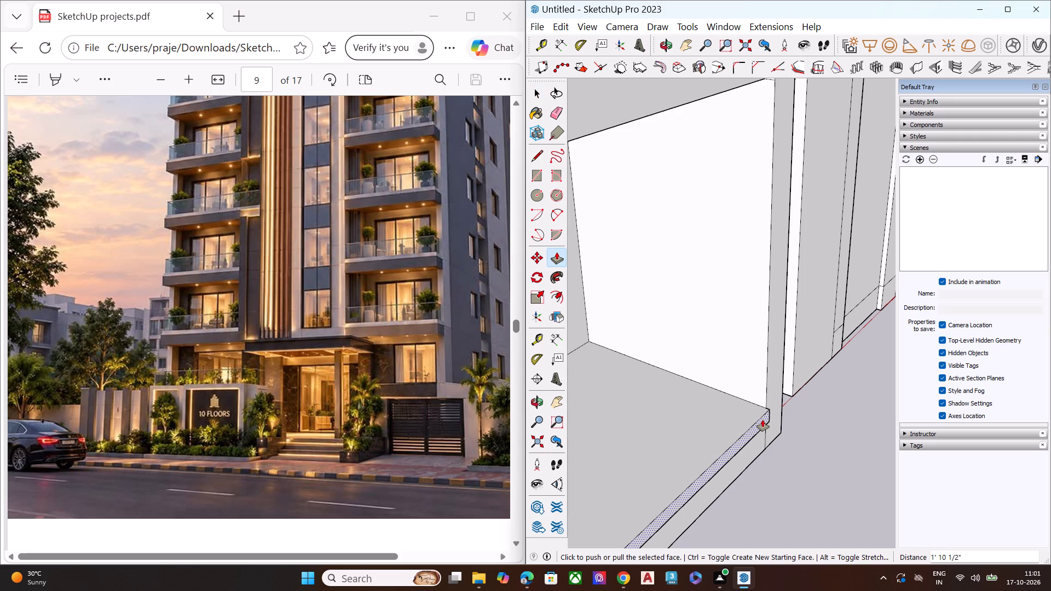
key("space")
Push/Pull the lower front band of the second-level balcony slab outward, level with the narrow strip's front face.
middle_click_drag(766, 421, 675, 437)
scroll(735, 426, "down", 6)
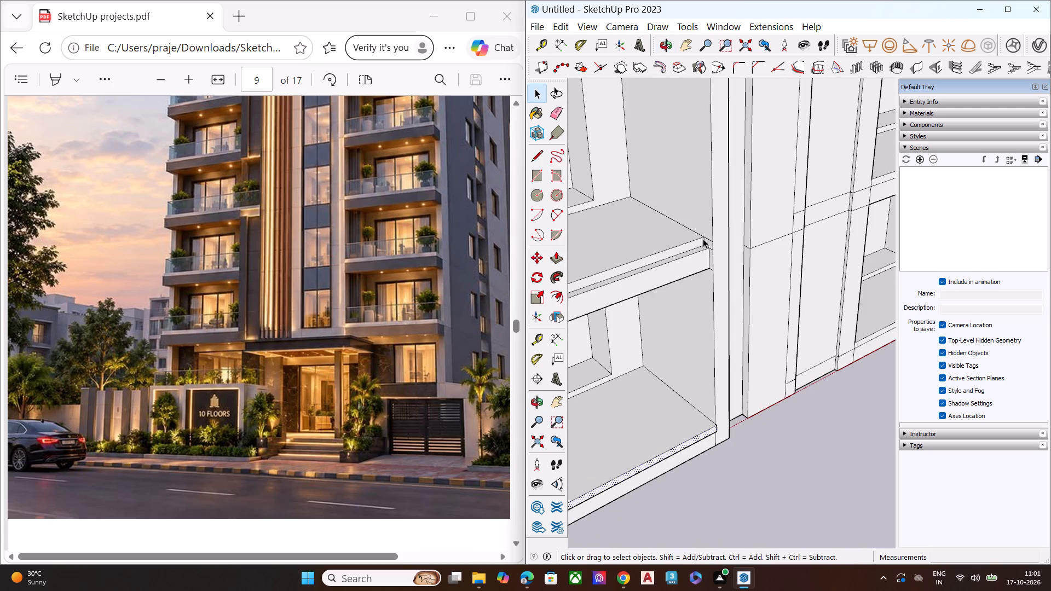
key("space")
left_click(694, 268)
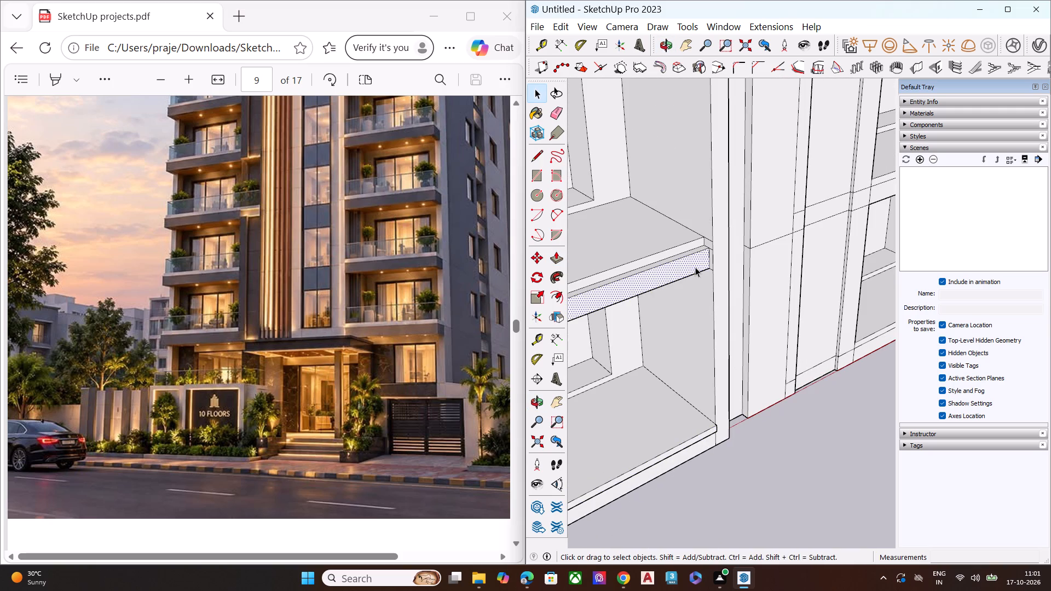
key("p")
double_click(698, 265)
middle_click_drag(715, 260, 714, 293)
scroll(714, 293, "up", 4)
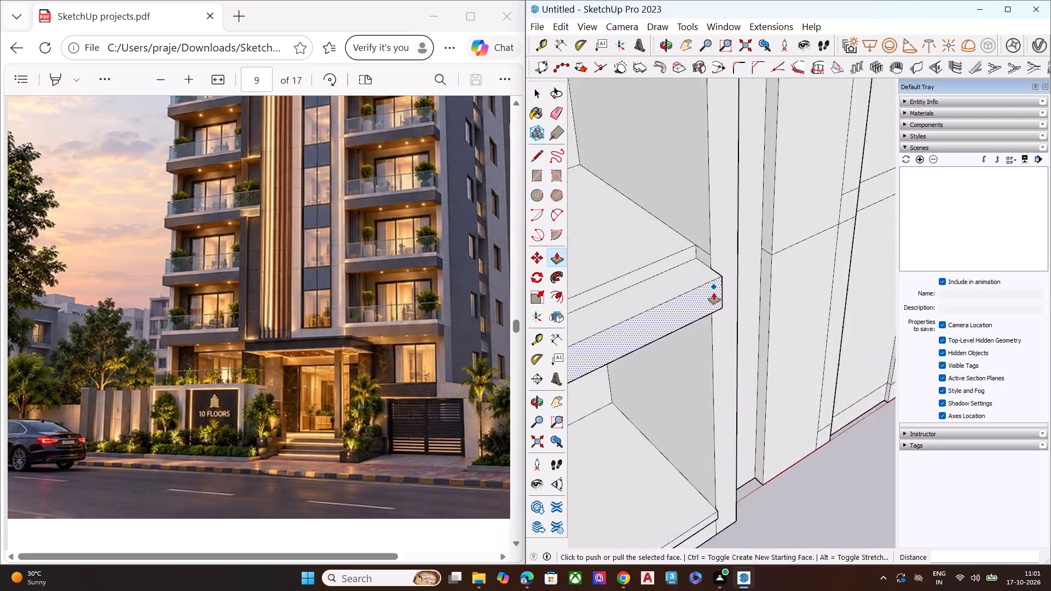
scroll(714, 293, "up", 2)
left_click(714, 287)
left_click(713, 247)
key("space")
Push/Pull the upper front band of the second-level balcony slab outward 1' 10 1/2", matching the first-level slab's upper band.
left_click(675, 246)
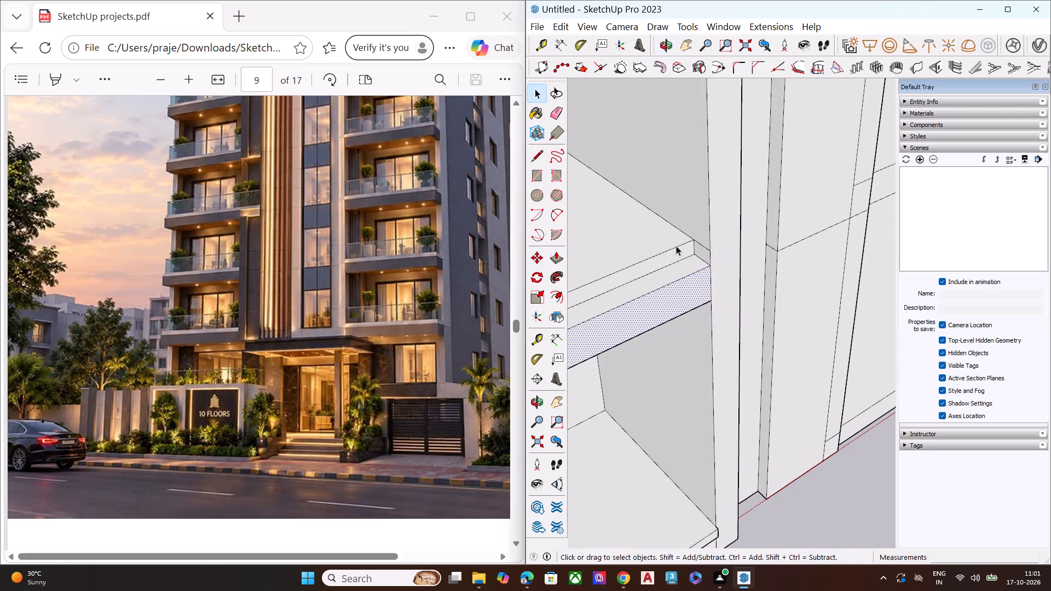
left_click(680, 249)
key("p")
left_click(680, 249)
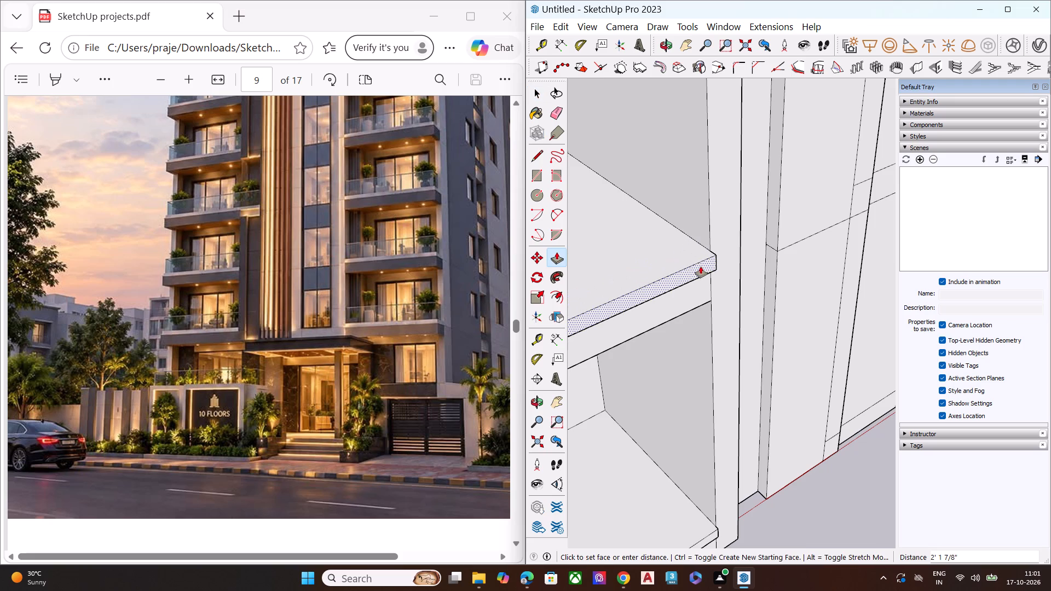
left_click(719, 530)
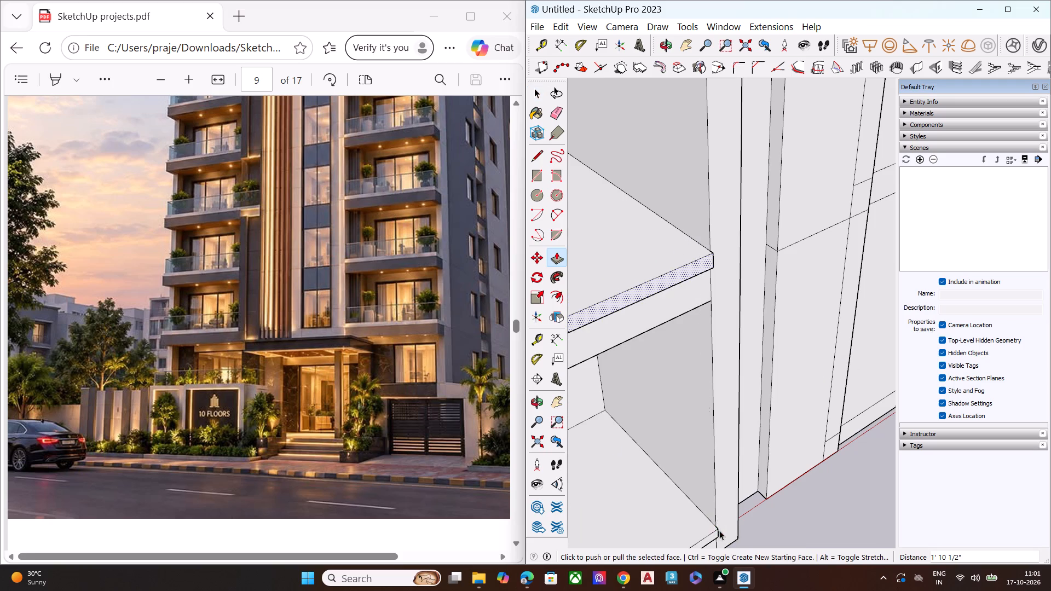
key("space")
Examine the reworked first- to third-level balcony slab bands where they meet the narrow strip.
scroll(746, 303, "down", 14)
middle_click_drag(739, 296, 831, 190)
scroll(740, 189, "up", 1)
scroll(740, 189, "down", 1)
scroll(740, 189, "up", 5)
middle_click_drag(761, 204, 741, 262)
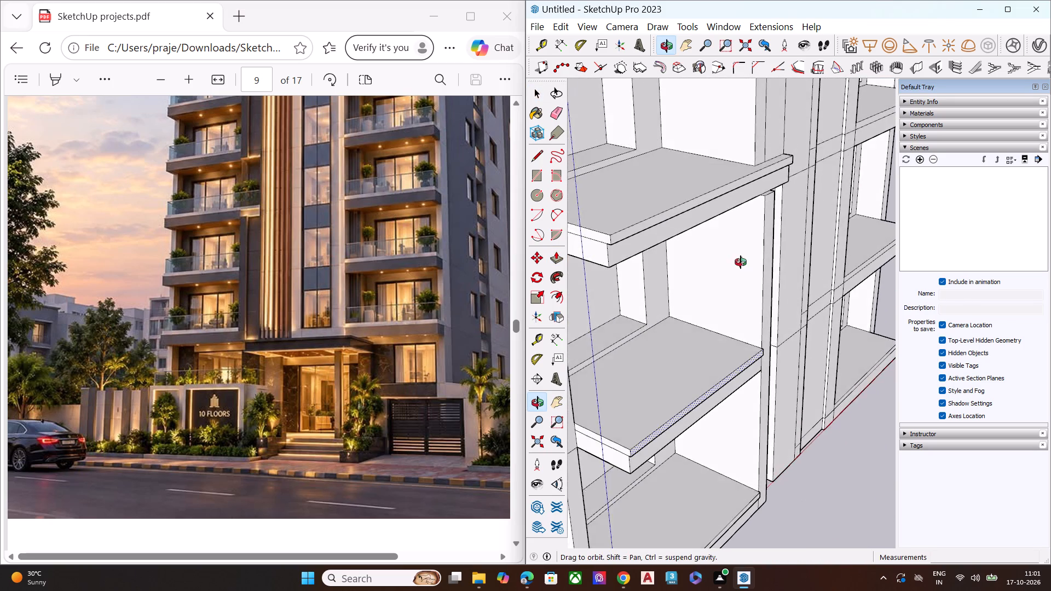
middle_click_drag(741, 262, 718, 269)
key("space")
left_click(839, 457)
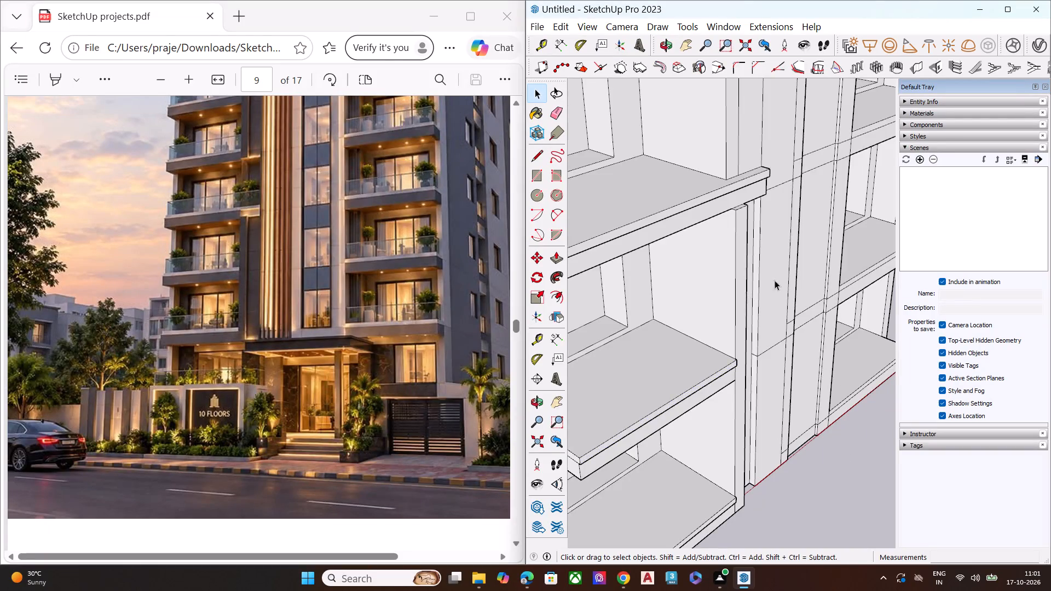
Examine where the second- and third-level balcony slabs meet the narrow strip, comparing them with the balconies in the reference rendering.
scroll(771, 268, "down", 14)
middle_click_drag(748, 276, 696, 213)
scroll(708, 186, "up", 5)
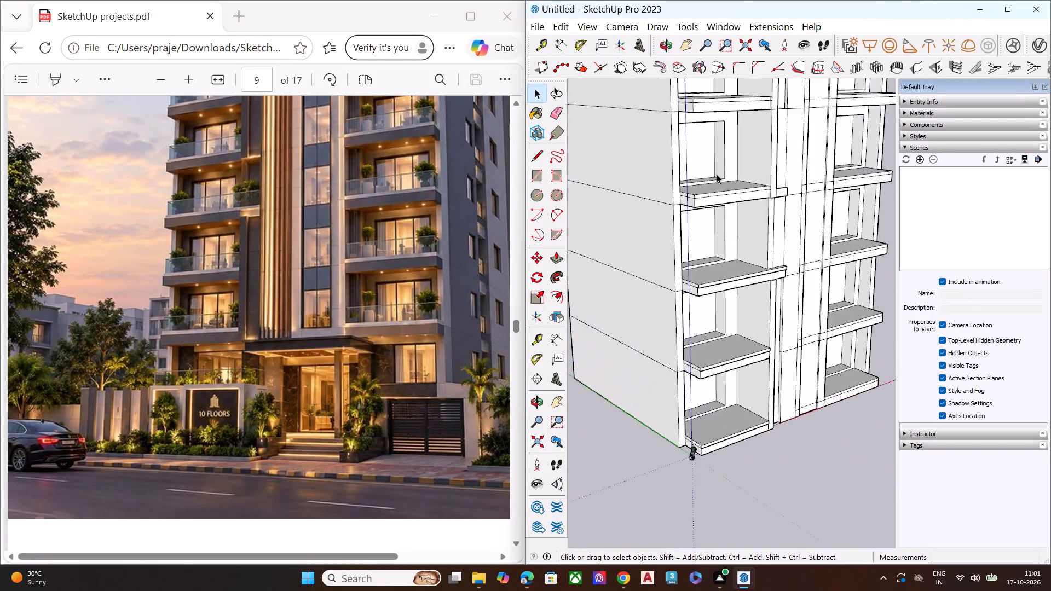
scroll(717, 174, "up", 4)
middle_click_drag(770, 282, 691, 245)
scroll(741, 179, "up", 6)
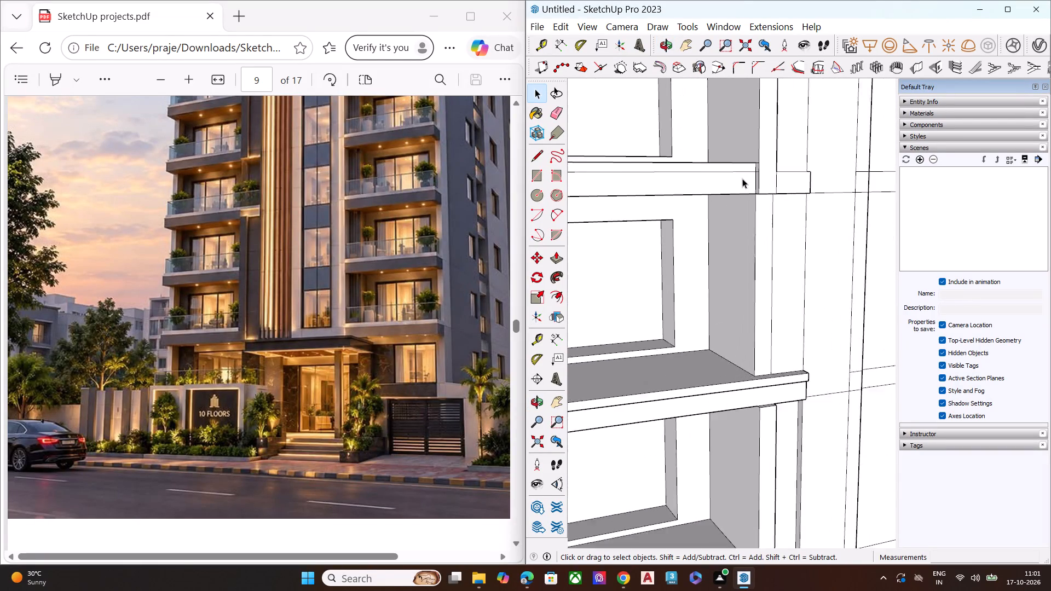
scroll(742, 178, "up", 2)
middle_click_drag(755, 179, 776, 231)
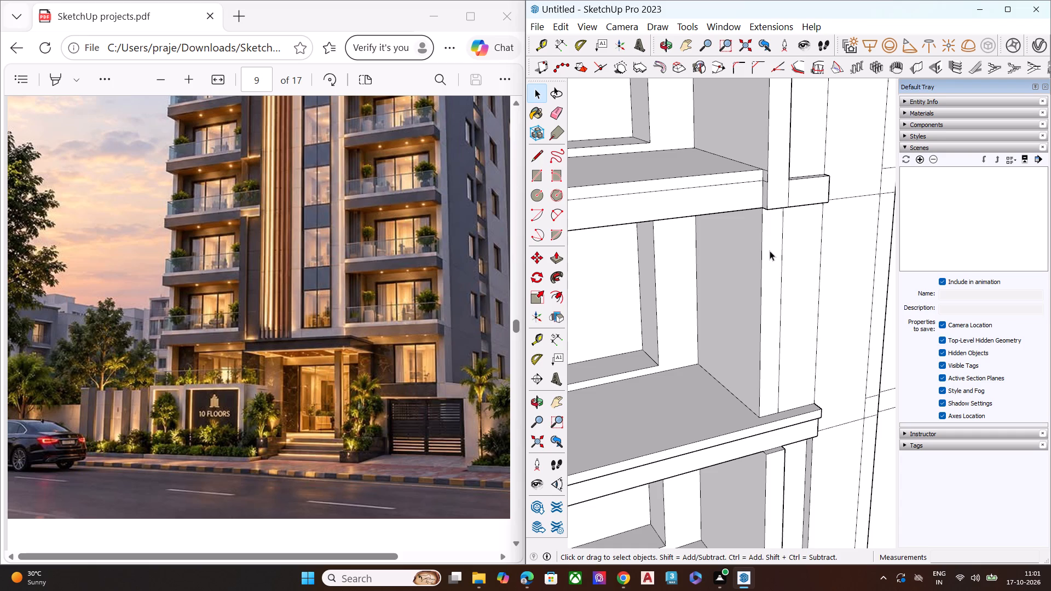
scroll(770, 251, "down", 6)
scroll(770, 256, "up", 1)
scroll(770, 256, "down", 5)
middle_click_drag(767, 252, 763, 232)
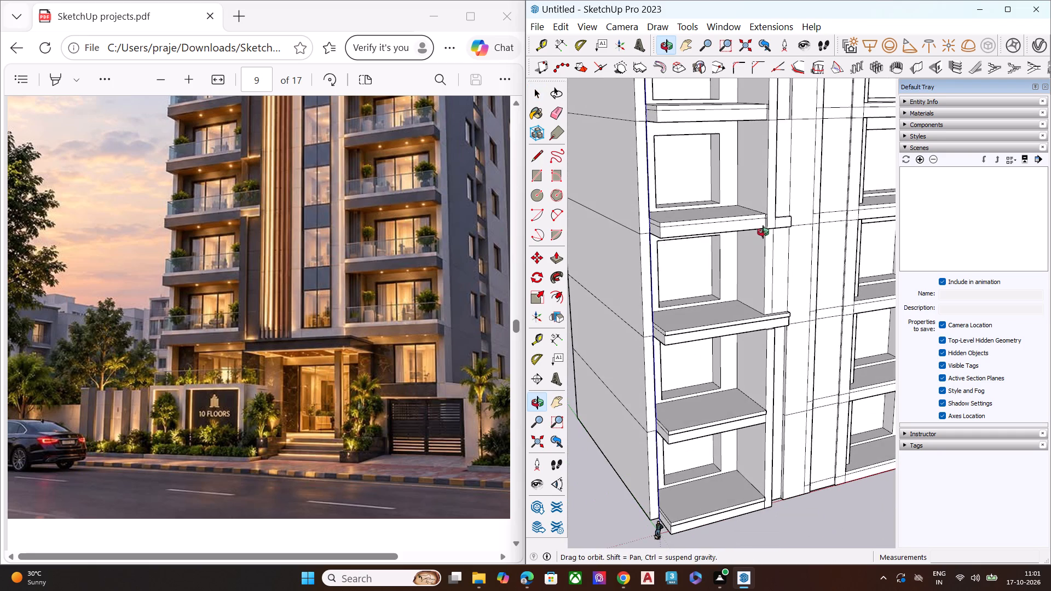
middle_click_drag(763, 232, 763, 231)
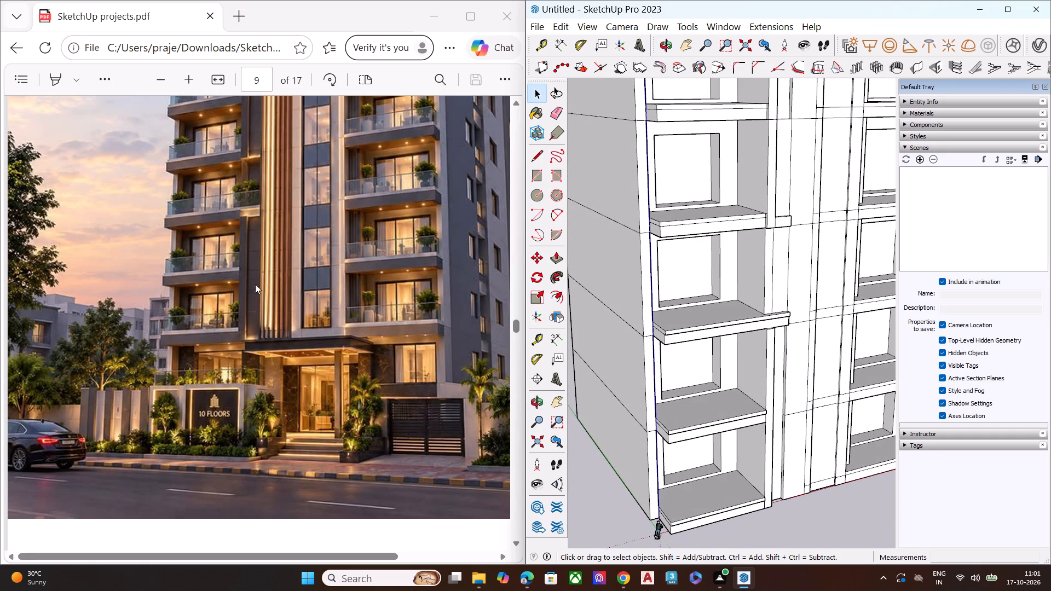
scroll(241, 269, "up", 3)
scroll(252, 269, "down", 2)
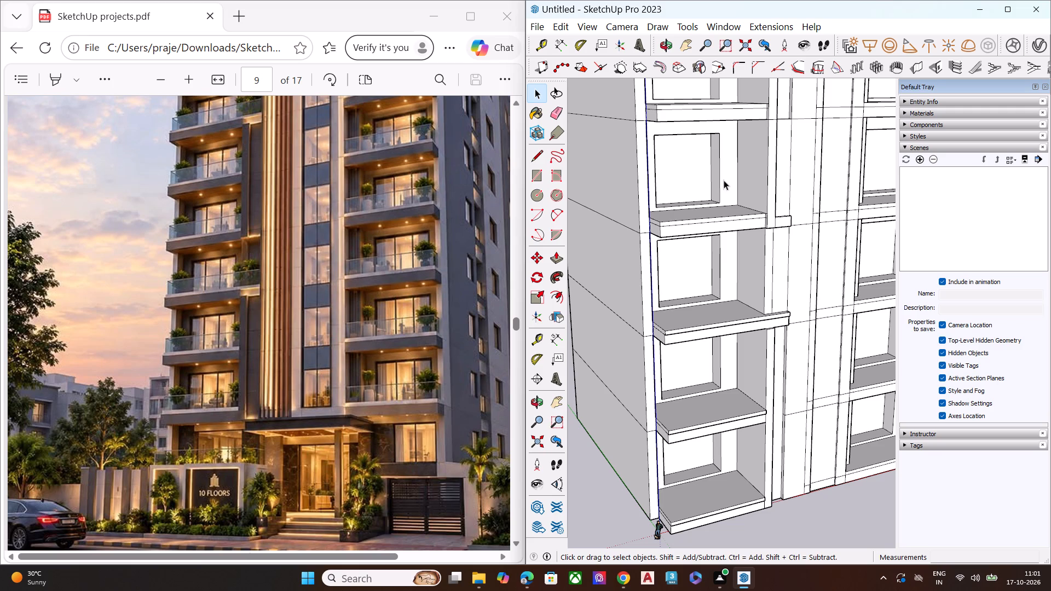
middle_click_drag(709, 211, 689, 161)
scroll(765, 171, "up", 5)
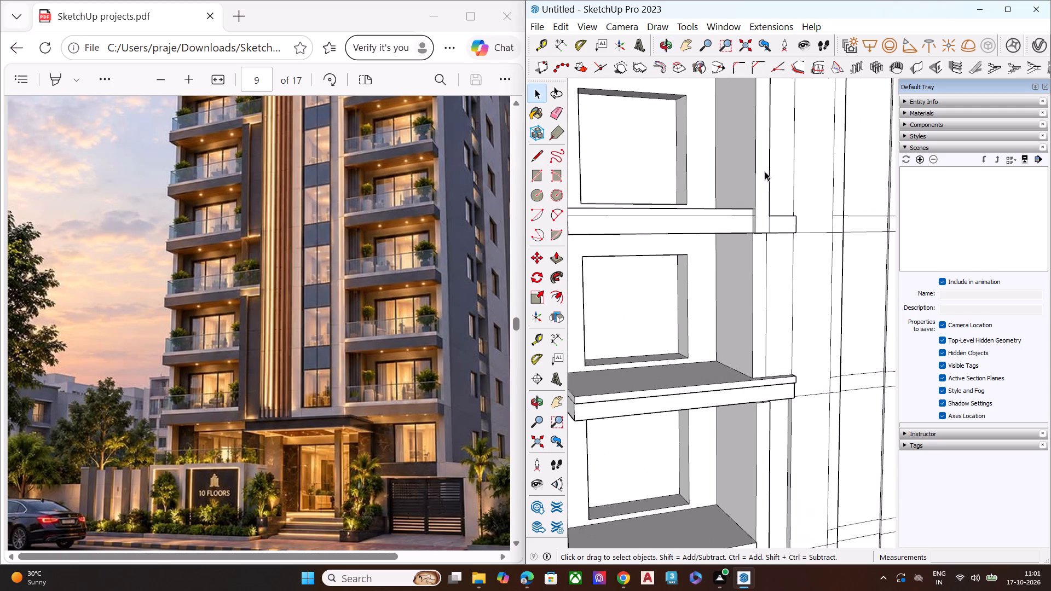
middle_click_drag(757, 219, 825, 221)
scroll(813, 227, "up", 7)
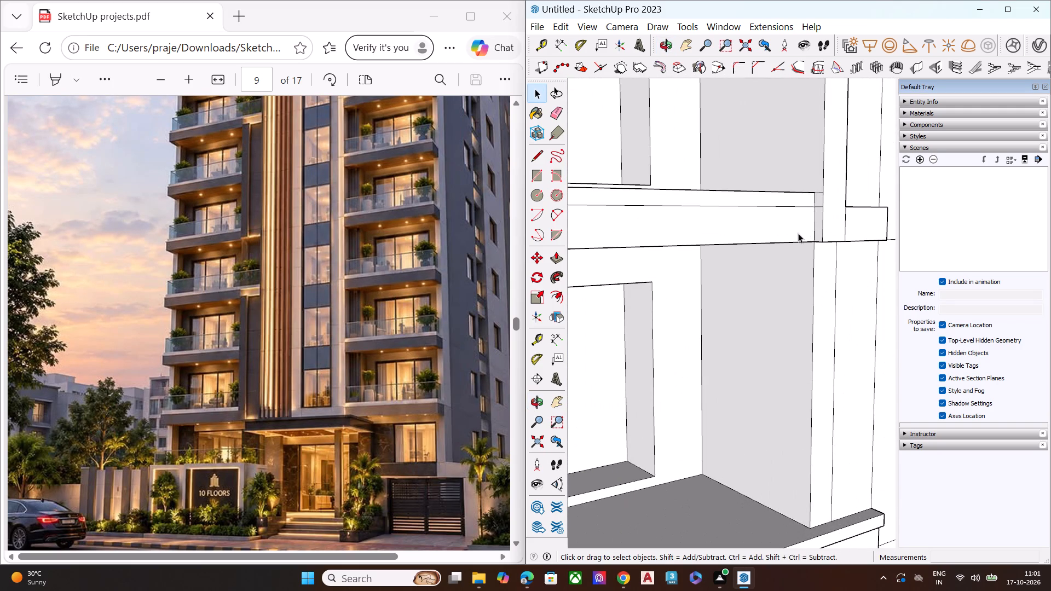
scroll(781, 224, "down", 3)
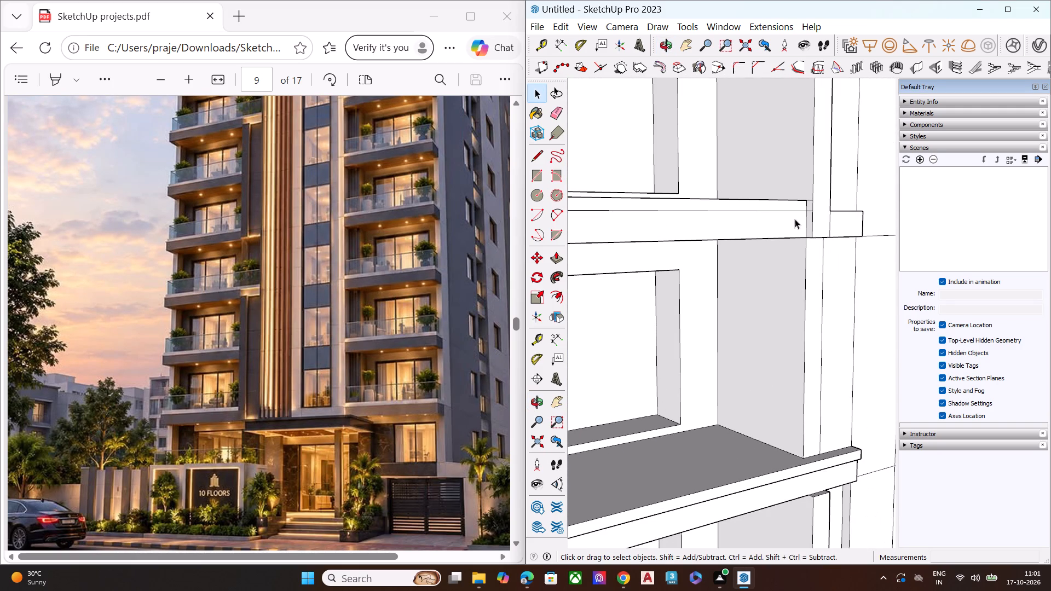
Push/Pull the narrow strip's front face at and above the third-level slab outward about 8 5/16", referencing the lower strip.
middle_click_drag(800, 217, 810, 160)
key("space")
left_click(819, 175)
key("p")
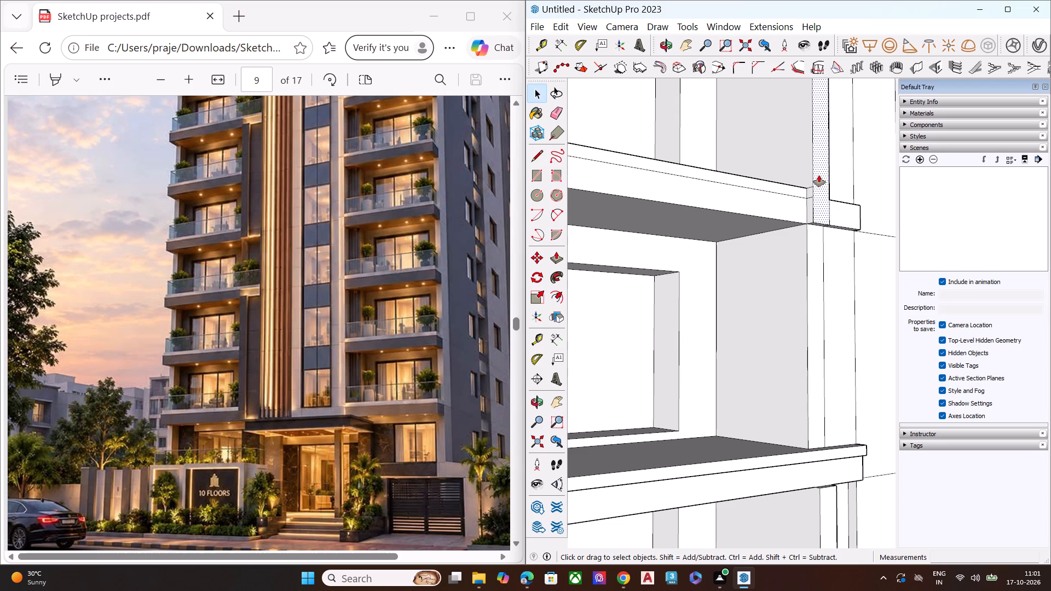
left_click(819, 175)
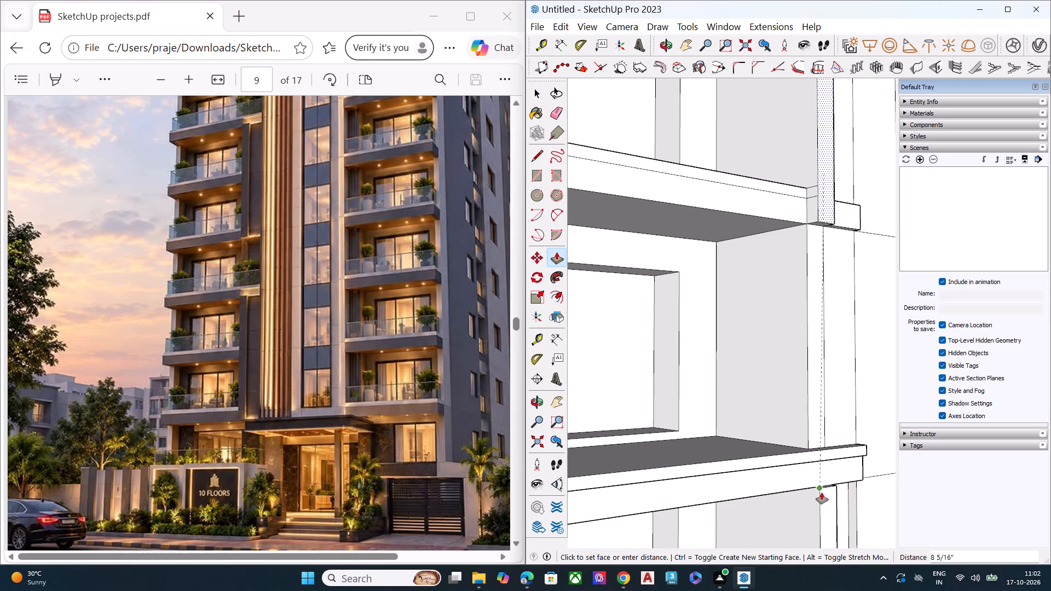
left_click(822, 493)
key("space")
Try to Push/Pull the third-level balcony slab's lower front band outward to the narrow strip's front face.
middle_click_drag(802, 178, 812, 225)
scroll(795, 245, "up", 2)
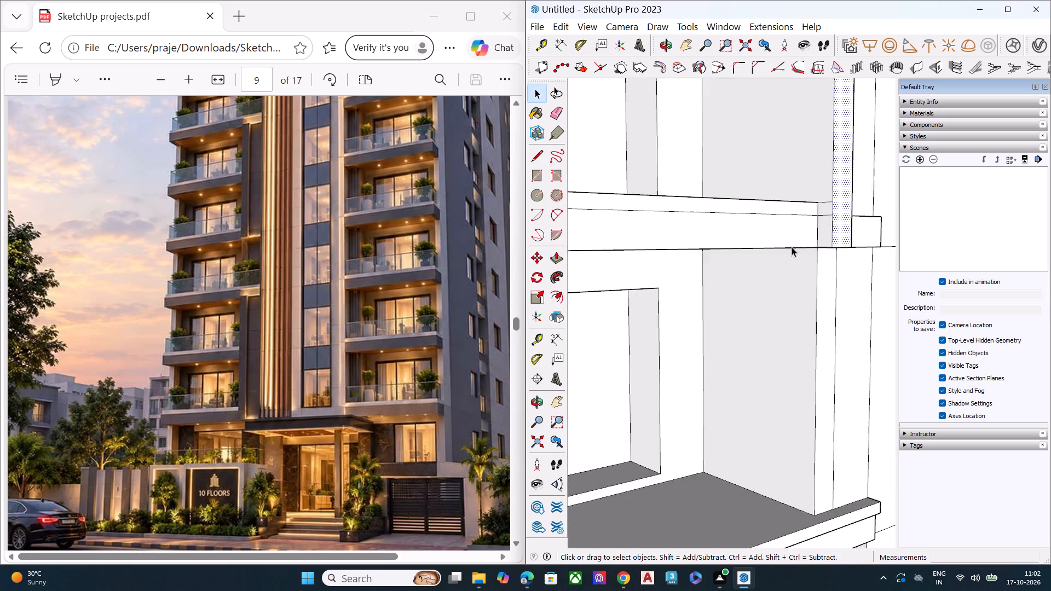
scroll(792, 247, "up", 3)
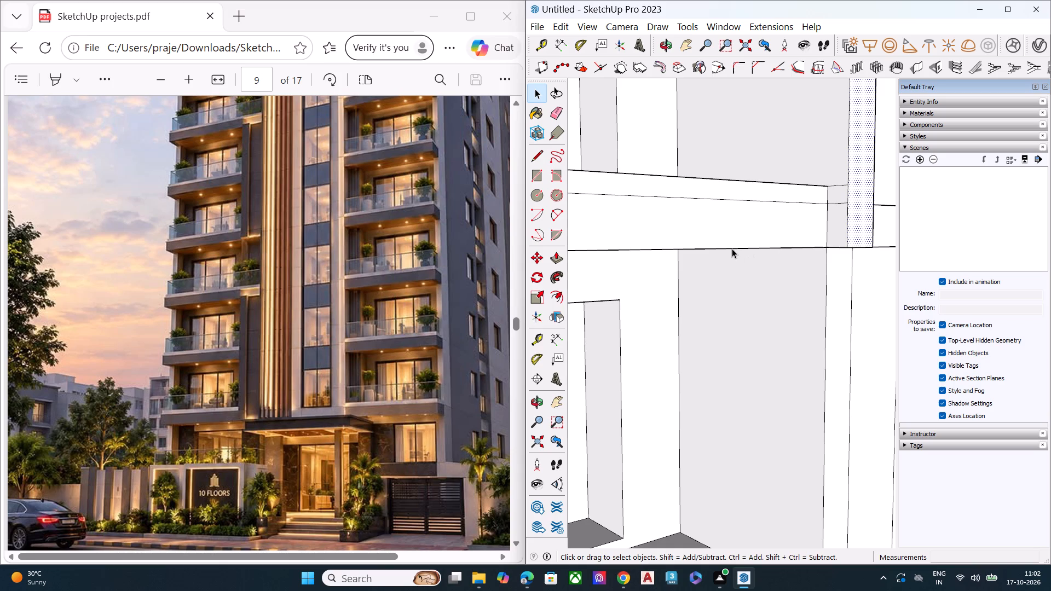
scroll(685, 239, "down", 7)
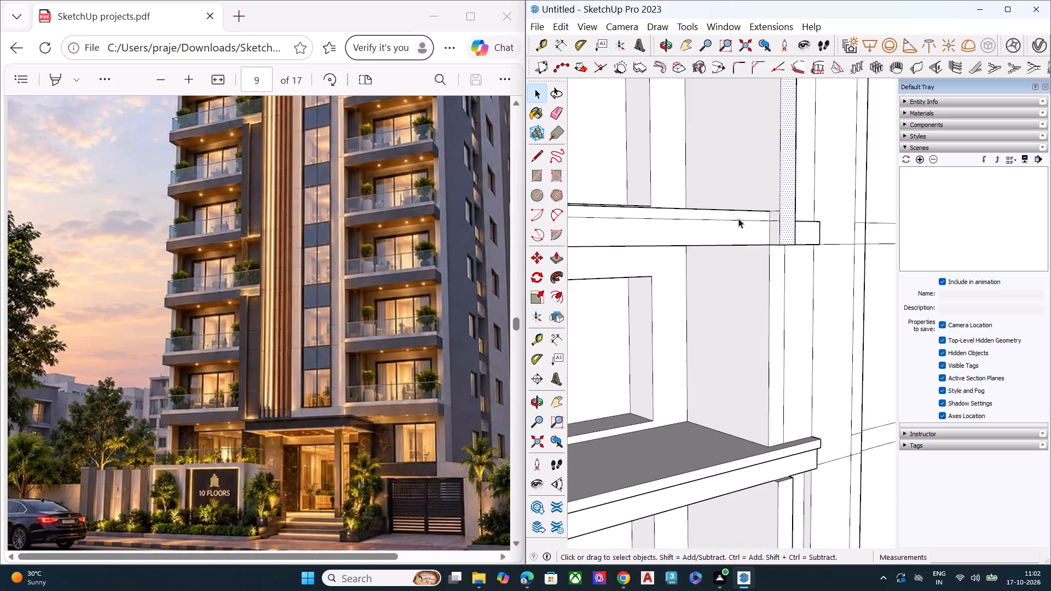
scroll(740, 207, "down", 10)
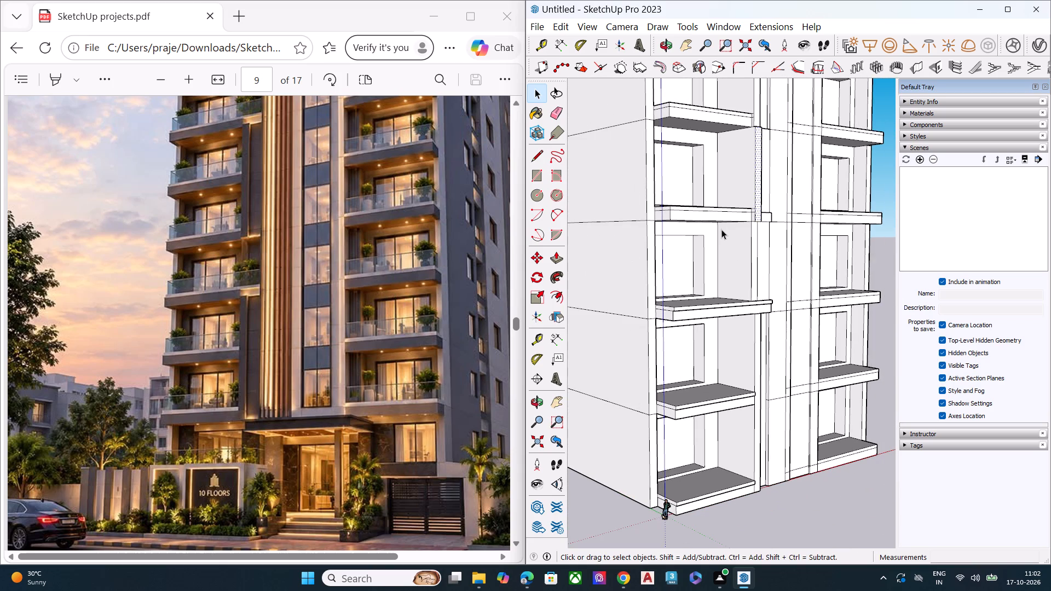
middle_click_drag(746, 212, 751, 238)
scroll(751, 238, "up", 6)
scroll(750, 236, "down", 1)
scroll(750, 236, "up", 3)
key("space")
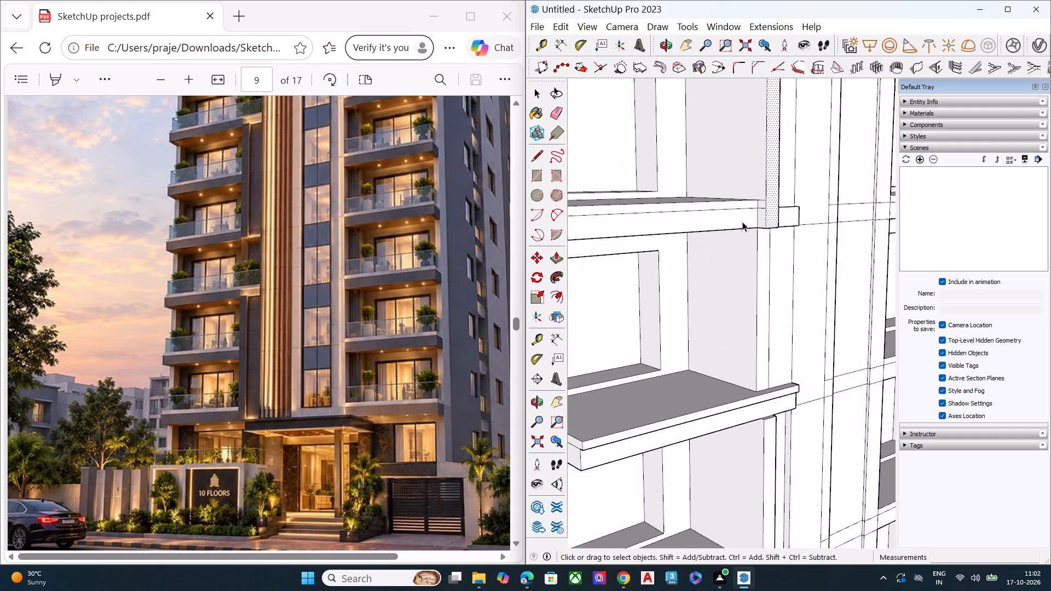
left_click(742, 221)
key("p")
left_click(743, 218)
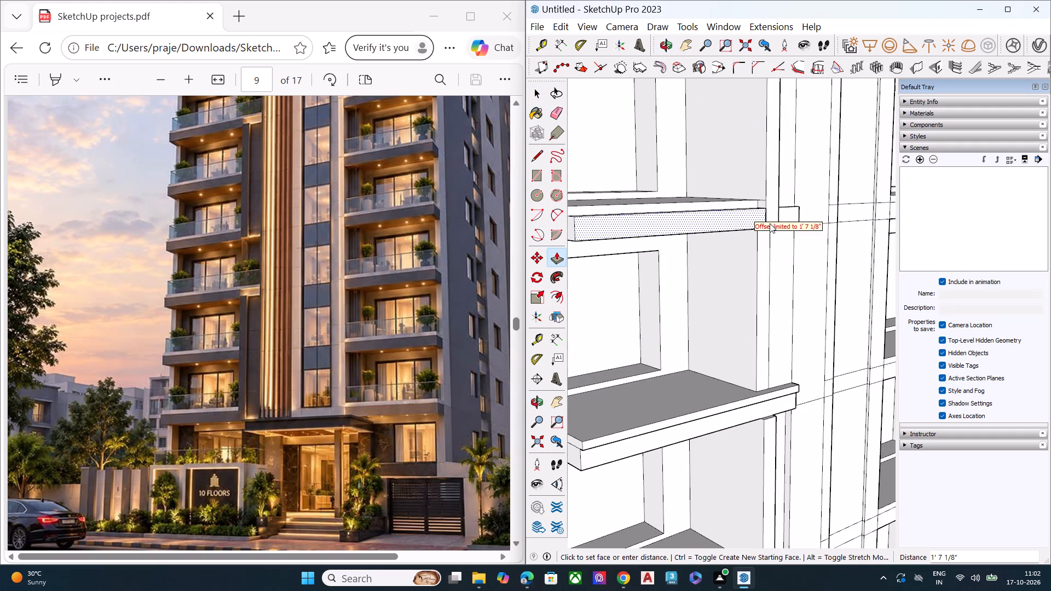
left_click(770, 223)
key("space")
Push/Pull the third-level balcony slab's lower front band outward 1' 7 1/8", level with the narrow strip's front face.
middle_click_drag(749, 212, 764, 255)
scroll(763, 258, "up", 6)
scroll(758, 258, "down", 1)
scroll(758, 259, "up", 2)
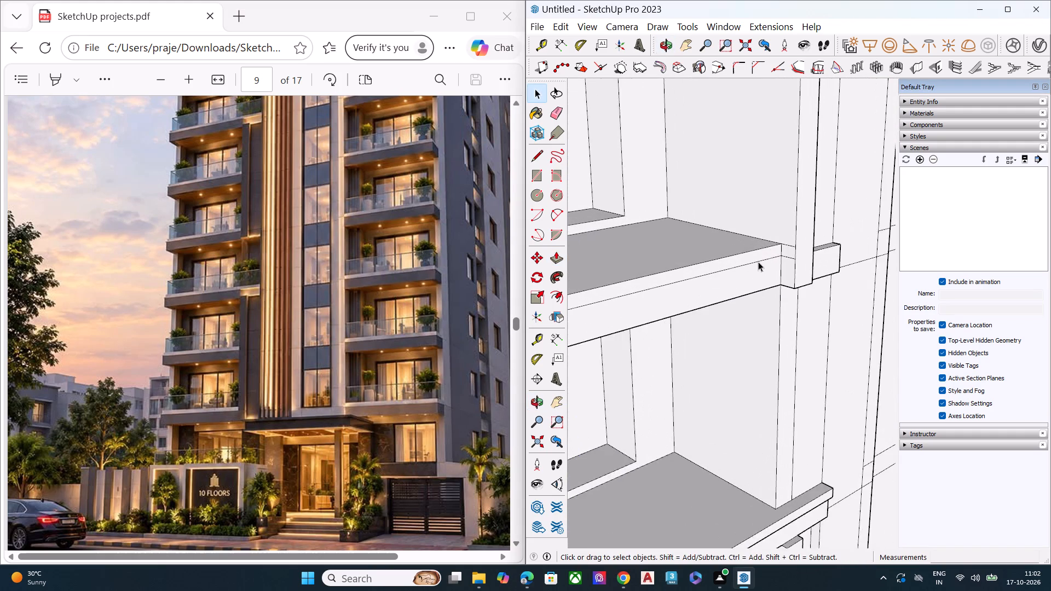
left_click(763, 268)
key("p")
left_click(763, 268)
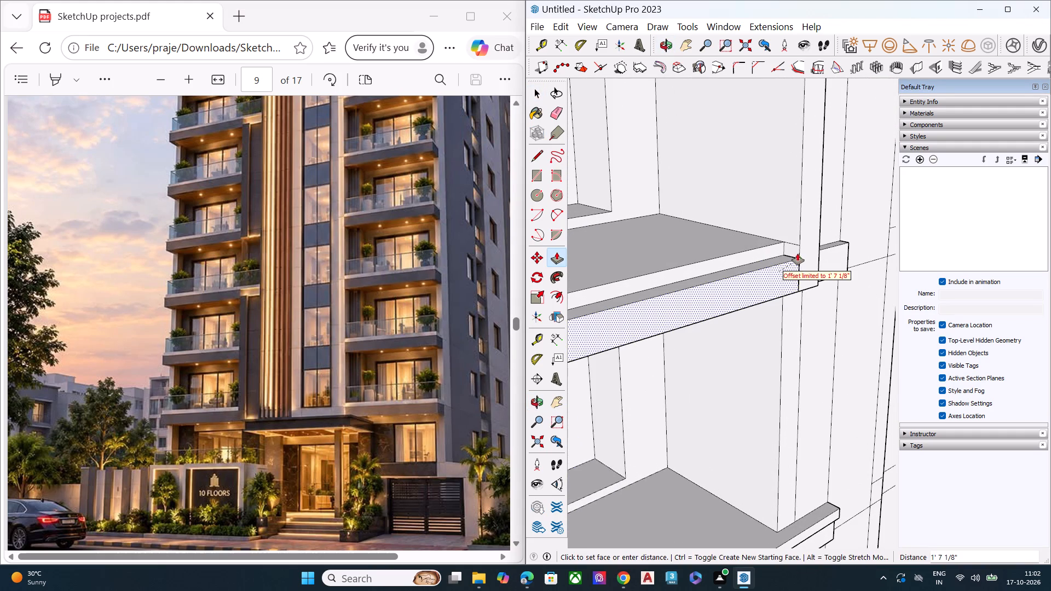
left_click(798, 253)
key("space")
Push/Pull the third-level balcony slab's upper front band outward 1' 5 3/8".
left_click(772, 248)
key("p")
left_click(772, 248)
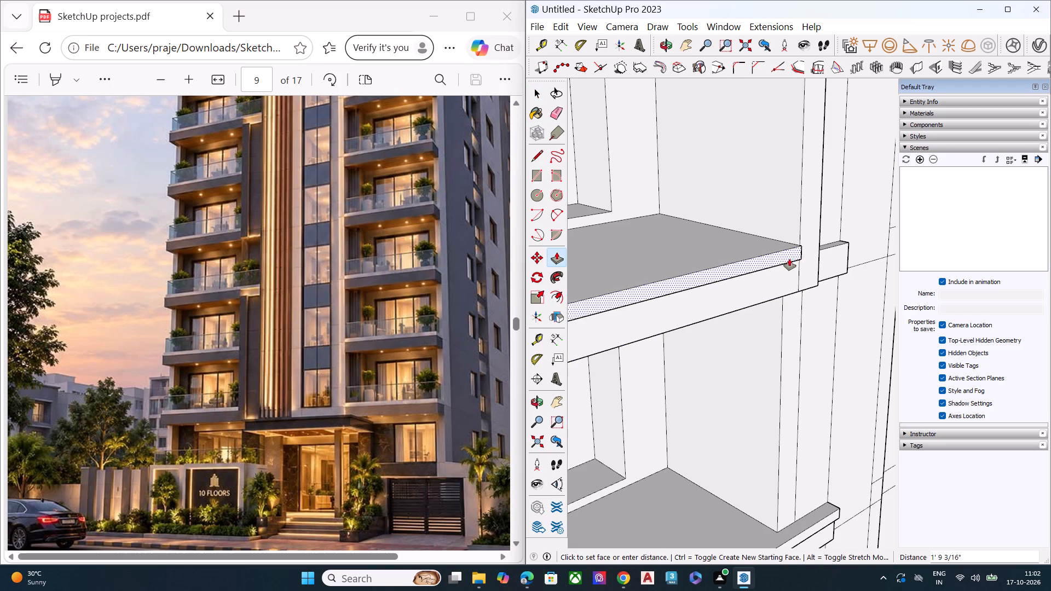
scroll(787, 262, "down", 6)
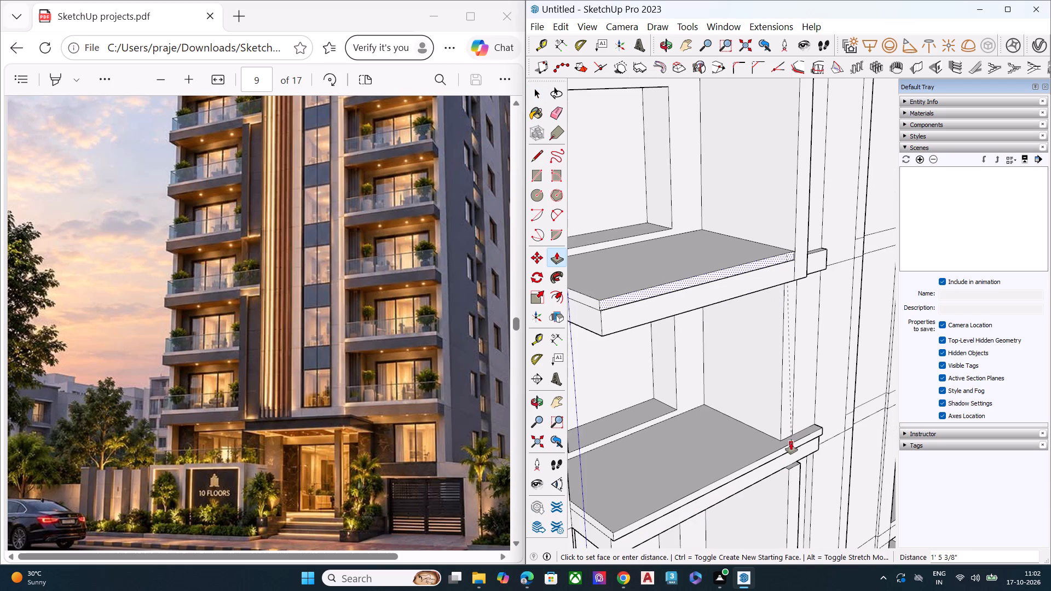
left_click(790, 443)
key("space")
Push/Pull the third-level slab's upper front band outward another 1 3/4", level with the lower band.
middle_click_drag(773, 287, 781, 299)
scroll(804, 267, "up", 7)
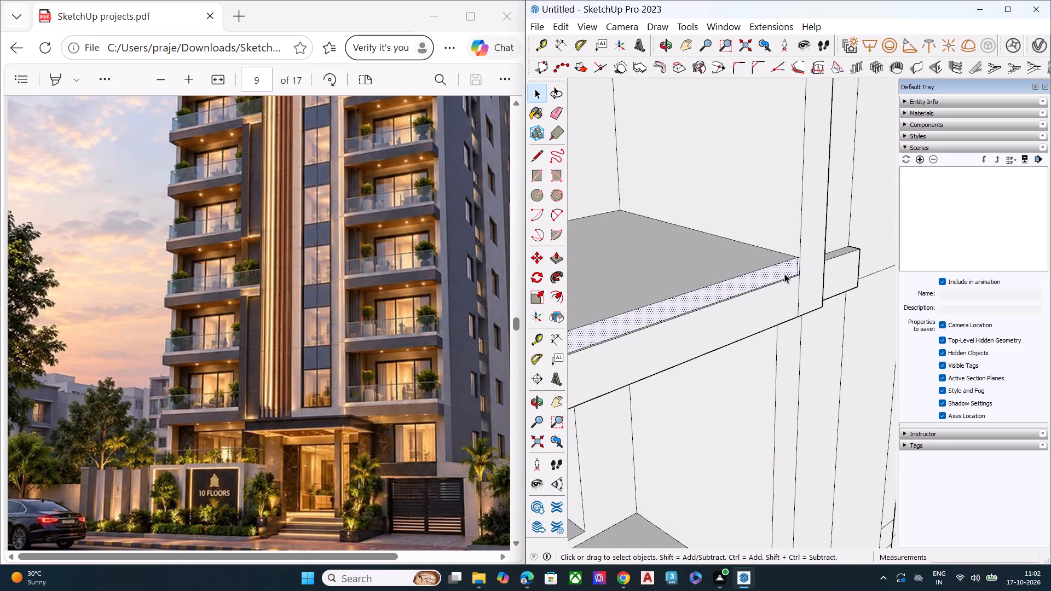
left_click(784, 274)
key("p")
left_click(784, 270)
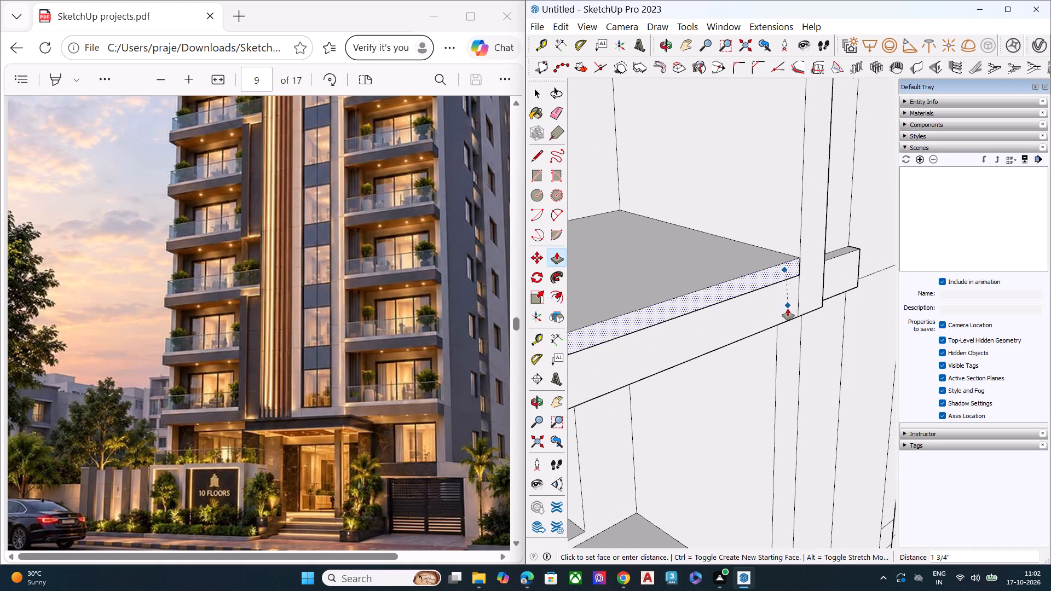
scroll(788, 308, "down", 6)
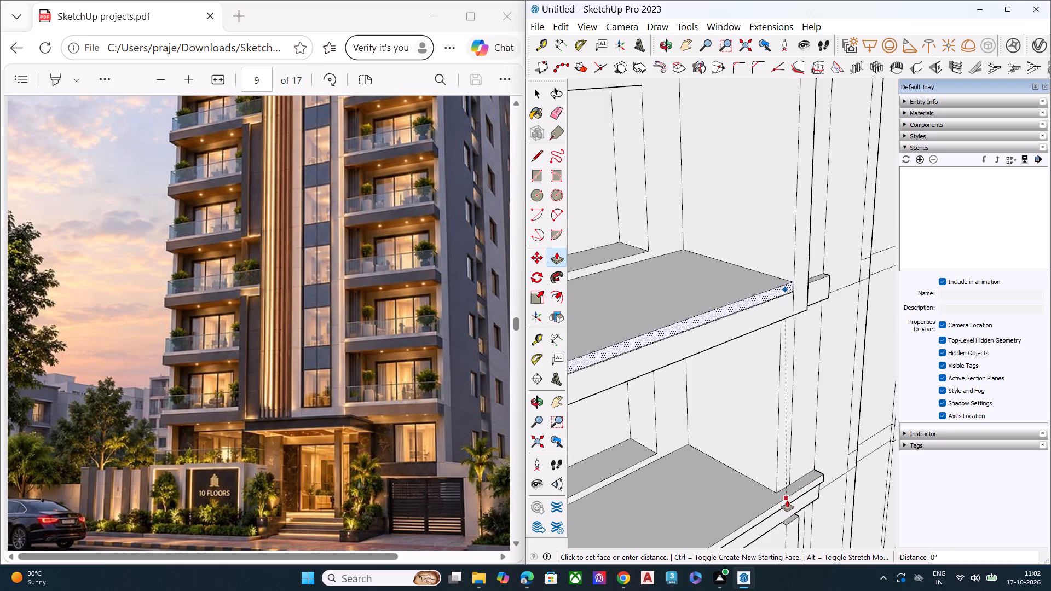
left_click(797, 257)
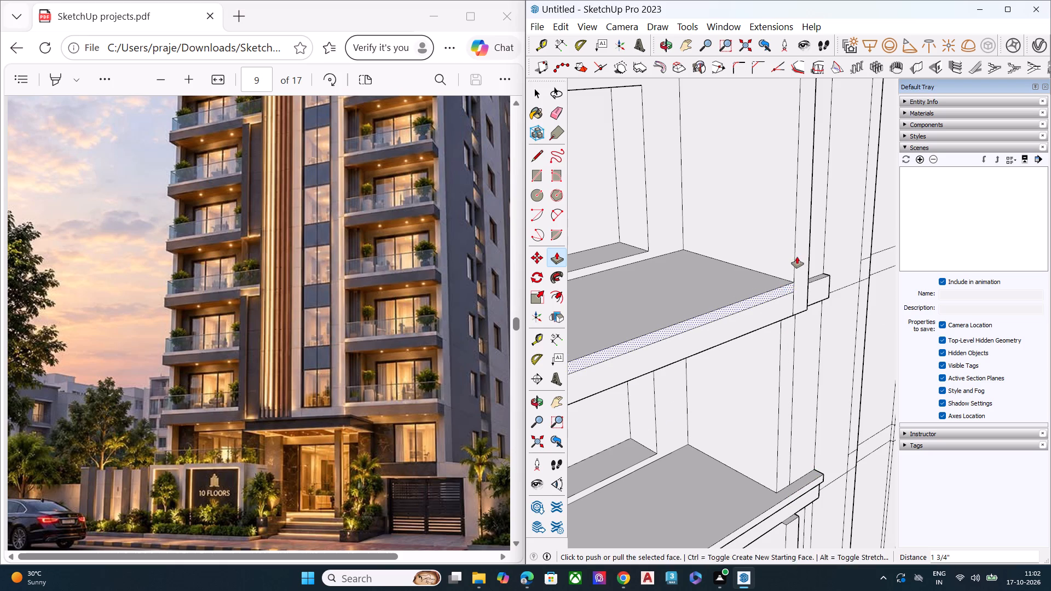
Push/Pull the third-level slab's upper front band further, using the second-level slab's upper band as the reference.
key("space")
left_click(787, 288)
left_click(787, 288)
key("p")
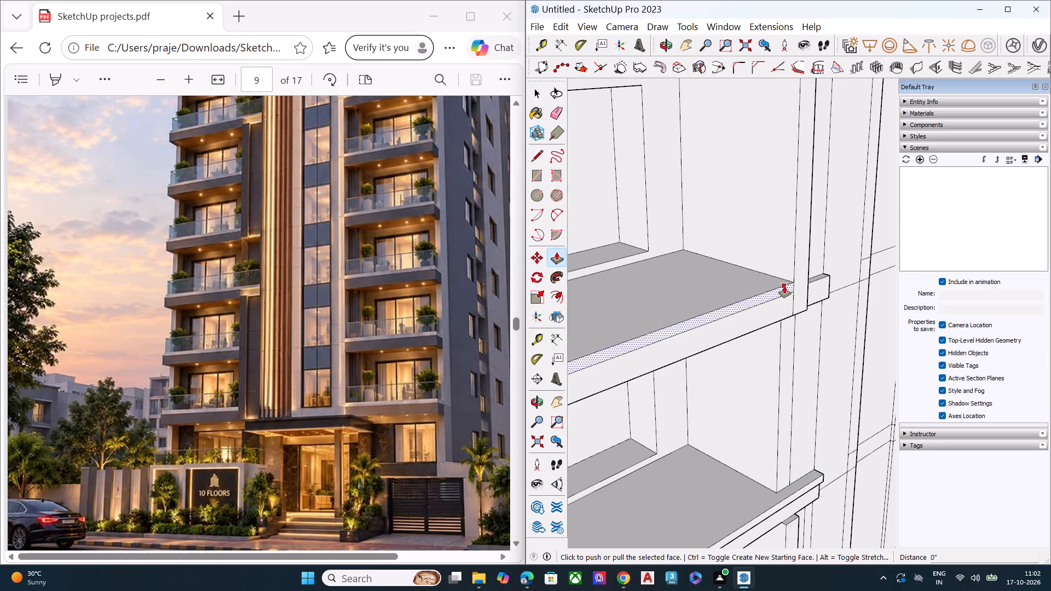
left_click(785, 286)
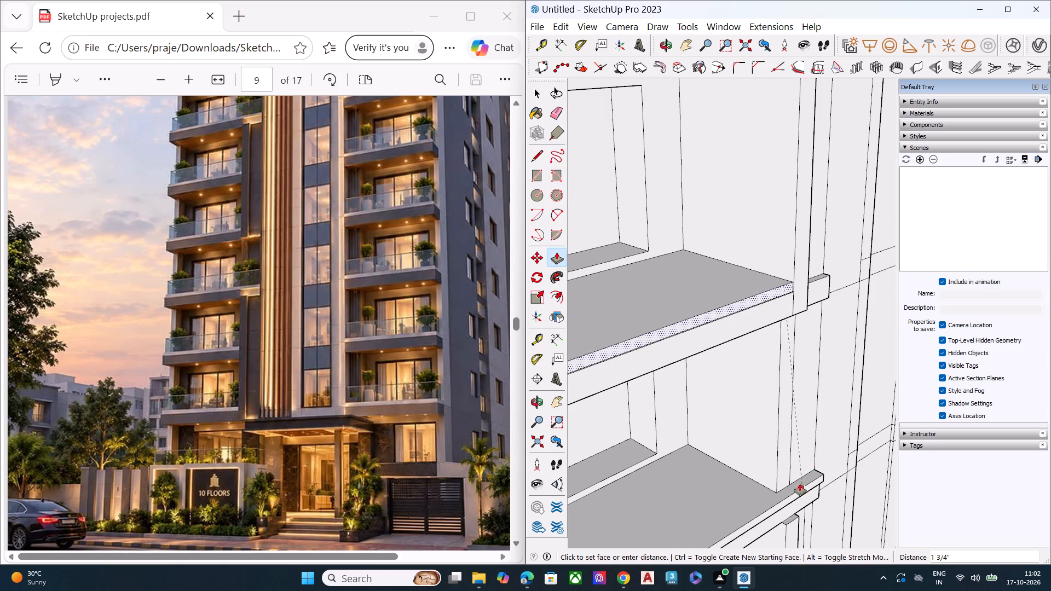
scroll(818, 213, "down", 5)
scroll(819, 209, "up", 1)
scroll(819, 208, "down", 4)
scroll(852, 164, "down", 7)
scroll(817, 397, "up", 7)
scroll(809, 403, "down", 3)
scroll(809, 403, "up", 5)
left_click(816, 379)
key("space")
Examine the second- and third-level slab bands and their joints with the narrow strip from above and below.
scroll(802, 372, "down", 1)
scroll(799, 374, "up", 1)
scroll(798, 375, "down", 3)
scroll(793, 379, "up", 1)
scroll(791, 382, "down", 3)
middle_click_drag(809, 161, 710, 259)
middle_click_drag(792, 207, 718, 180)
scroll(757, 245, "down", 1)
scroll(757, 246, "up", 1)
scroll(757, 249, "down", 3)
middle_click_drag(772, 149, 773, 182)
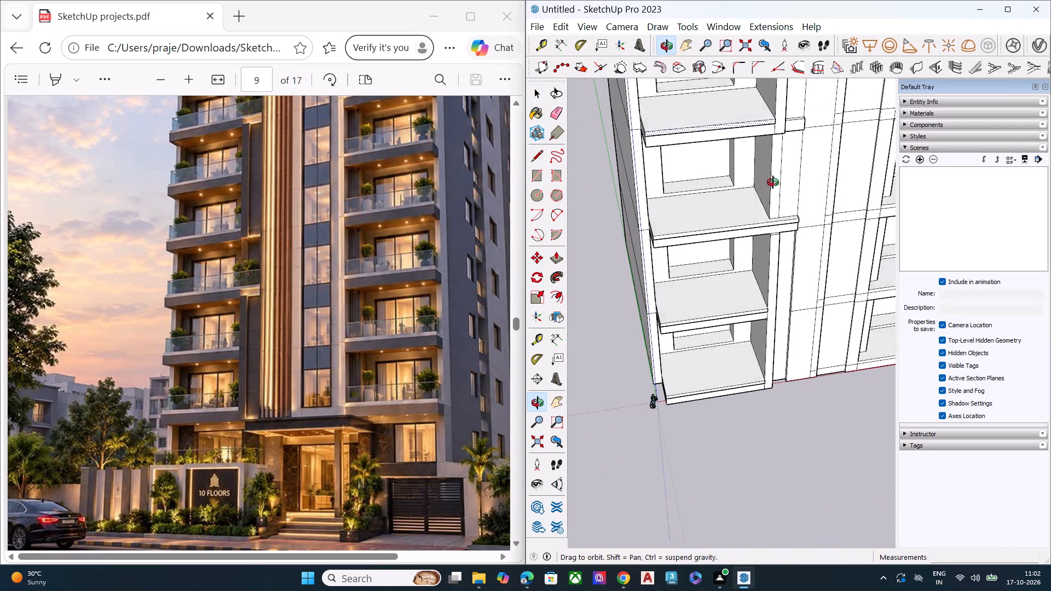
middle_click_drag(773, 182, 773, 183)
scroll(771, 181, "up", 3)
middle_click_drag(765, 134, 659, 8)
scroll(724, 231, "down", 3)
middle_click_drag(734, 254, 592, 136)
scroll(734, 254, "up", 1)
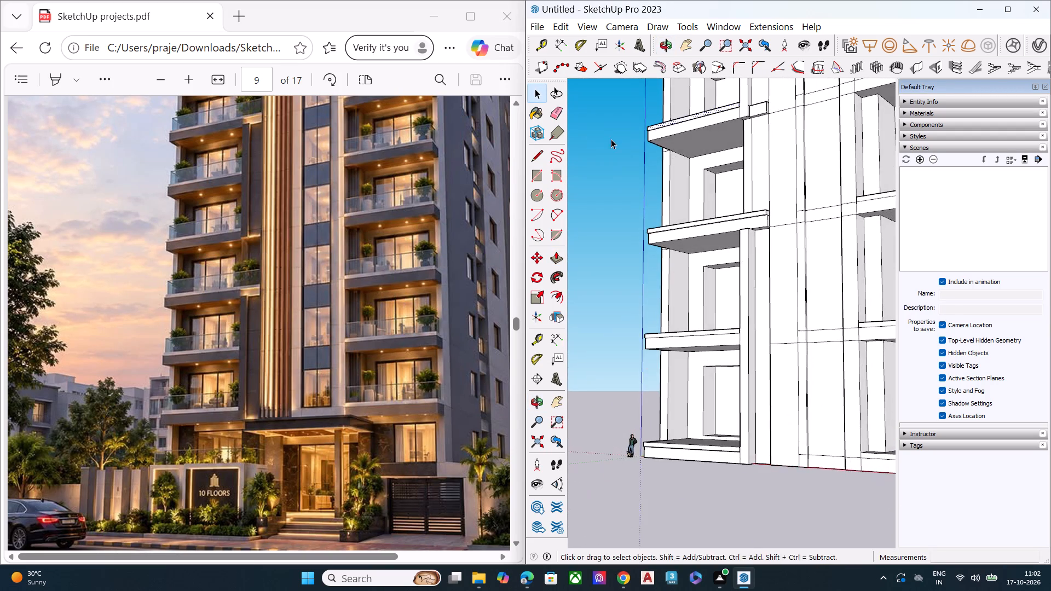
middle_click_drag(703, 148, 665, 108)
key("space")
scroll(656, 126, "up", 2)
left_click(635, 151)
middle_click_drag(732, 148, 710, 112)
scroll(716, 106, "up", 4)
scroll(726, 105, "down", 1)
scroll(726, 105, "up", 1)
scroll(726, 105, "down", 2)
scroll(726, 105, "up", 4)
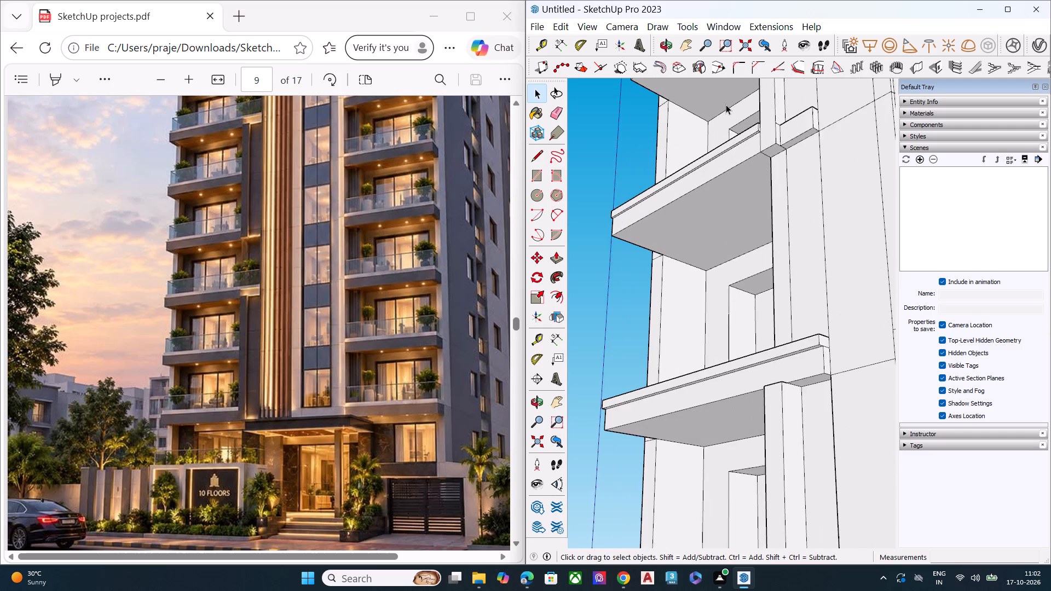
scroll(764, 125, "up", 4)
scroll(727, 128, "down", 4)
scroll(726, 126, "up", 1)
scroll(726, 125, "down", 1)
scroll(725, 125, "up", 1)
scroll(725, 123, "down", 4)
scroll(740, 111, "up", 2)
scroll(740, 111, "down", 6)
scroll(719, 342, "up", 4)
scroll(721, 382, "down", 1)
scroll(721, 383, "up", 6)
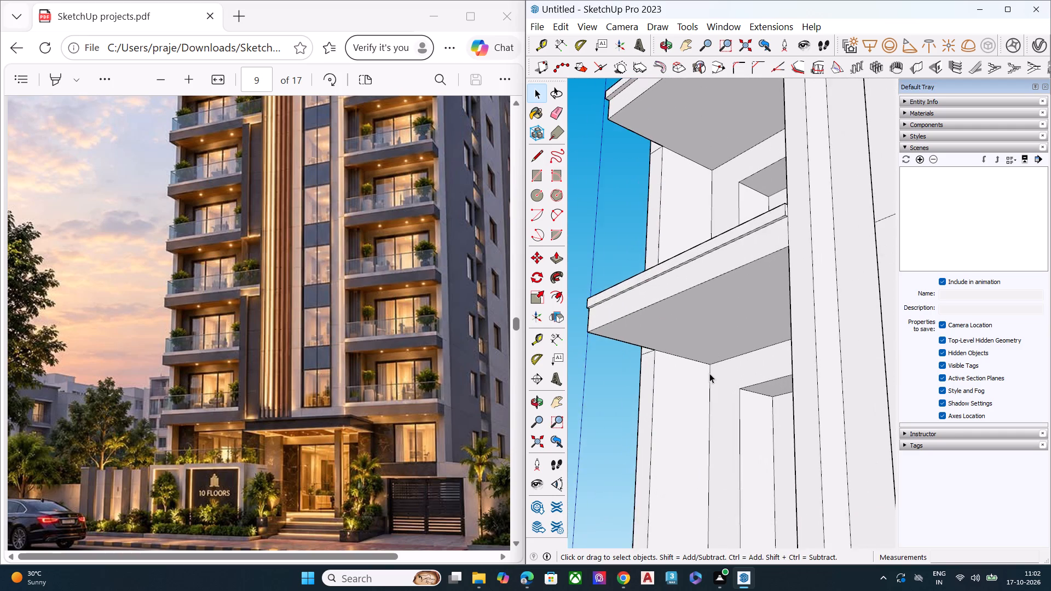
Examine the front facade's stacked balcony slabs as a whole and the third-level slab's junction with the narrow strip up close.
middle_click_drag(726, 321, 740, 407)
scroll(745, 405, "up", 2)
scroll(761, 305, "down", 2)
scroll(761, 305, "up", 2)
scroll(760, 305, "down", 1)
scroll(760, 305, "up", 1)
scroll(760, 305, "down", 2)
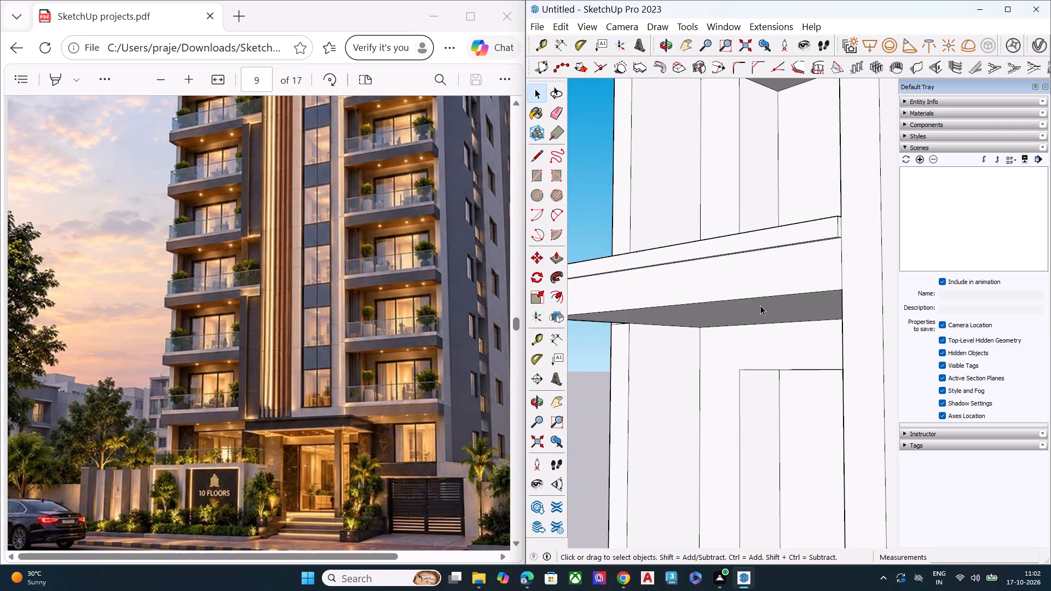
scroll(760, 305, "down", 14)
scroll(757, 267, "up", 1)
scroll(758, 263, "down", 1)
middle_click_drag(762, 213, 767, 310)
scroll(760, 258, "up", 1)
scroll(760, 258, "down", 3)
scroll(749, 302, "up", 1)
scroll(749, 318, "down", 3)
scroll(719, 261, "up", 1)
scroll(726, 285, "down", 1)
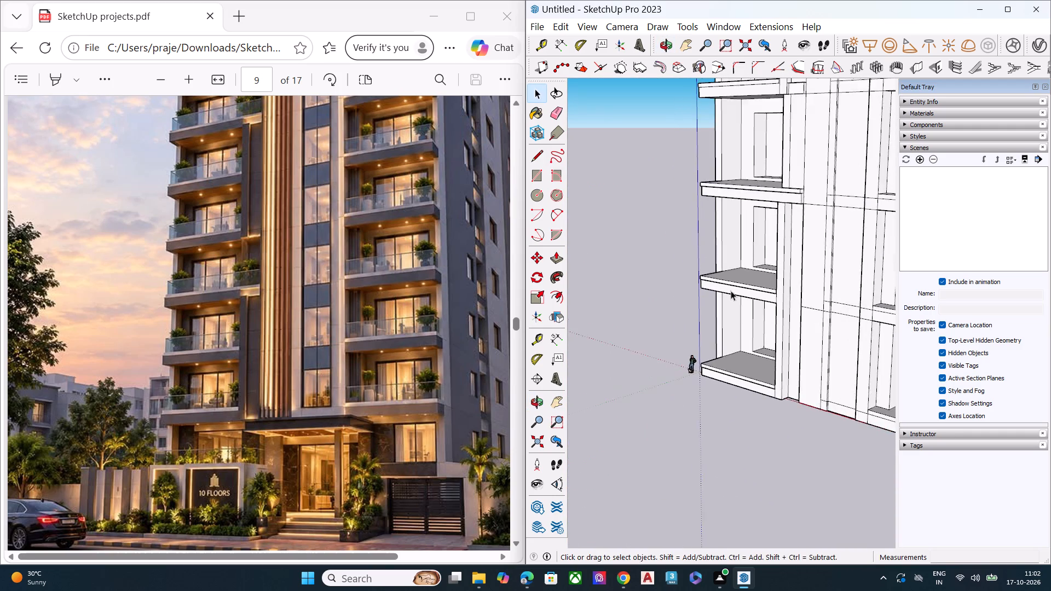
scroll(731, 291, "down", 1)
scroll(745, 224, "down", 1)
scroll(745, 224, "up", 1)
scroll(745, 245, "down", 6)
middle_click_drag(752, 237, 764, 286)
scroll(769, 253, "down", 2)
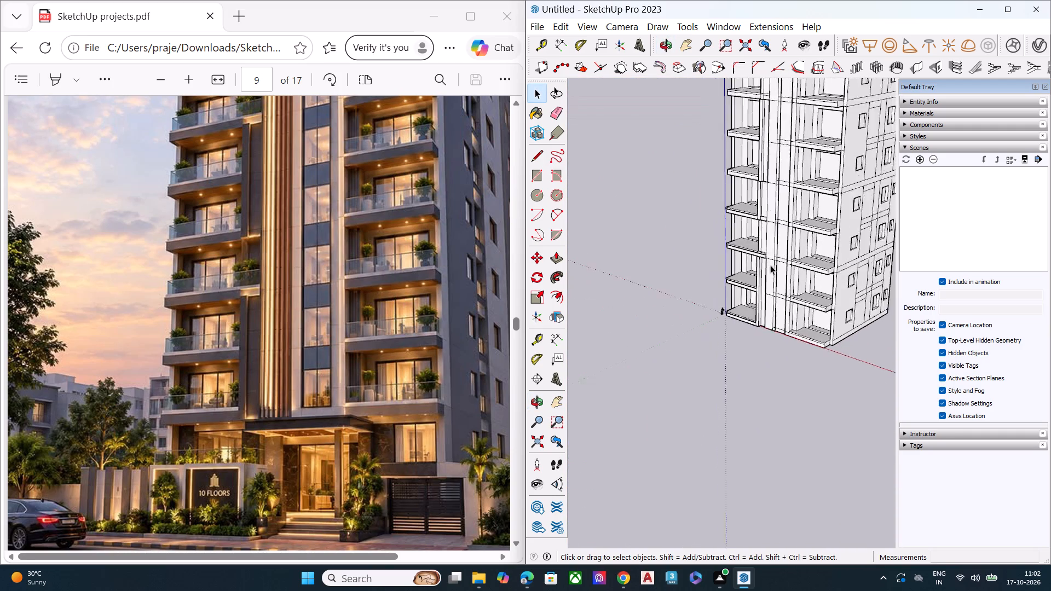
scroll(770, 265, "down", 4)
scroll(748, 187, "up", 7)
scroll(777, 229, "up", 3)
middle_click_drag(776, 220, 786, 171)
scroll(765, 340, "up", 1)
middle_click_drag(772, 327, 801, 279)
scroll(782, 292, "up", 5)
scroll(772, 299, "down", 1)
scroll(772, 299, "up", 11)
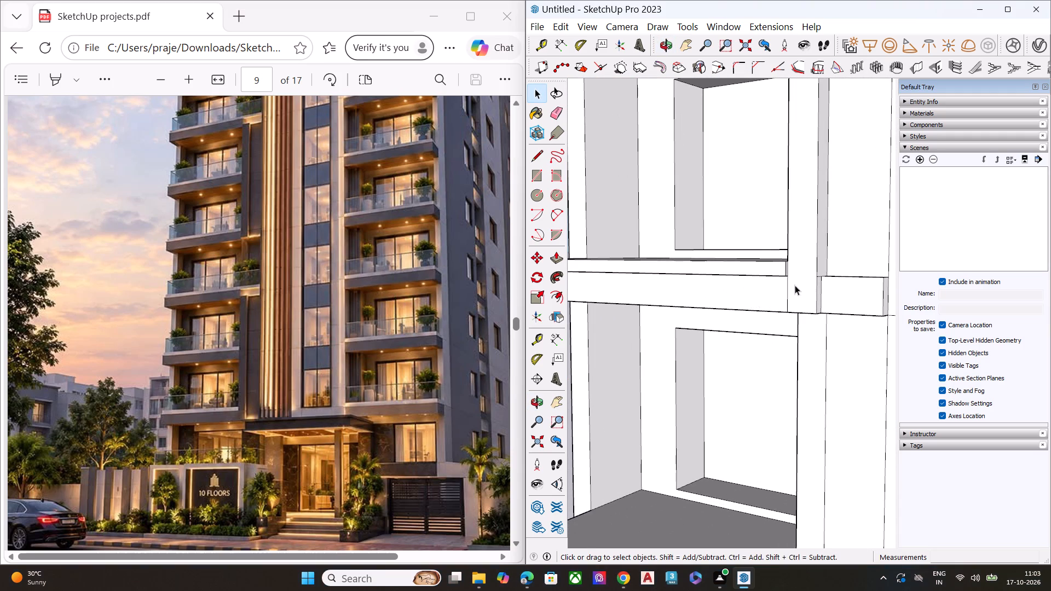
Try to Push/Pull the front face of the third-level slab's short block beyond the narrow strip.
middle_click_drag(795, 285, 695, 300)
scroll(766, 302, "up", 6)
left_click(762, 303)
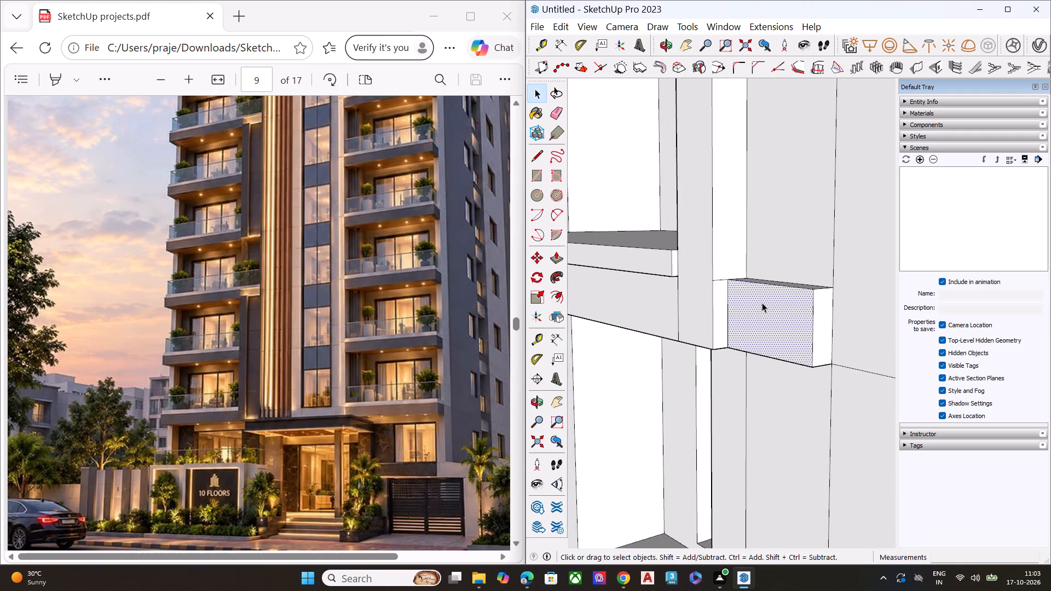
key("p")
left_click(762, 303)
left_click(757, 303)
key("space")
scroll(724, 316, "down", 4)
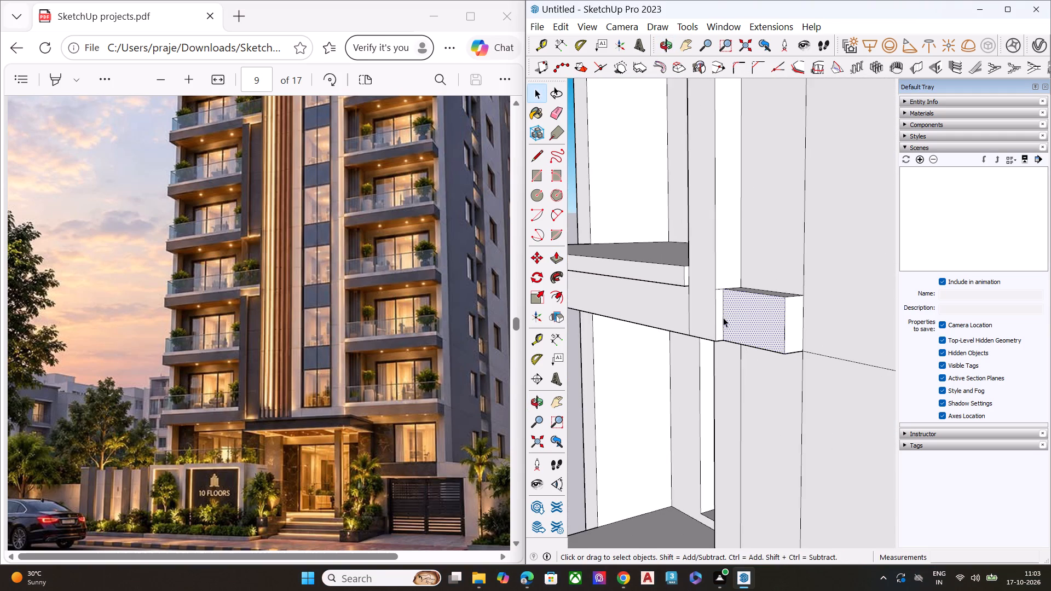
Erase the short stray edge on the narrow strip's side at the top corner of the short projecting block.
key("e")
scroll(709, 289, "up", 3)
scroll(717, 289, "down", 1)
scroll(724, 291, "up", 6)
scroll(726, 297, "down", 1)
scroll(726, 297, "up", 4)
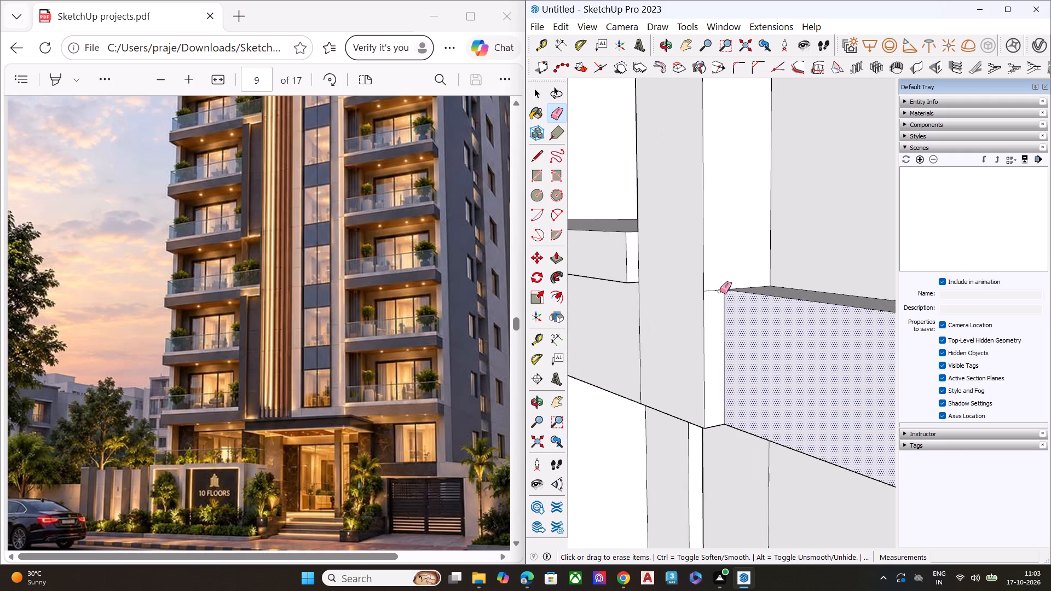
left_click(720, 290)
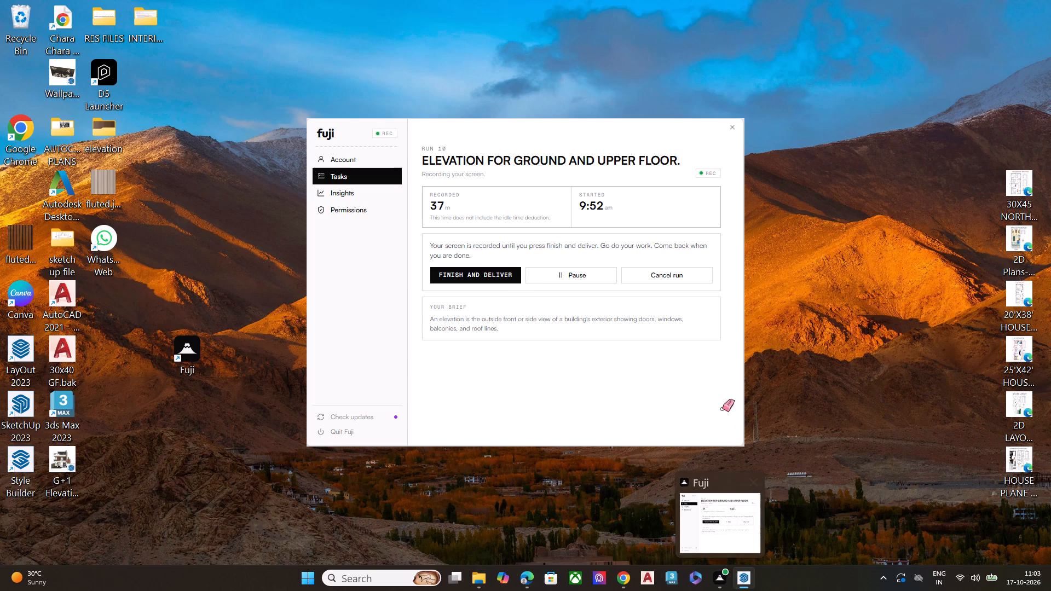
scroll(694, 390, "down", 2)
scroll(694, 390, "up", 3)
scroll(694, 390, "down", 5)
scroll(709, 388, "up", 1)
key("space")
Examine the front facade's stacked balcony slabs and their alignment with the narrow strips from the front and above.
scroll(746, 374, "down", 2)
scroll(746, 374, "up", 2)
scroll(746, 374, "down", 14)
scroll(709, 380, "up", 1)
scroll(710, 382, "down", 5)
middle_click_drag(694, 388, 821, 370)
scroll(768, 356, "down", 11)
middle_click_drag(755, 349, 737, 341)
scroll(746, 294, "up", 3)
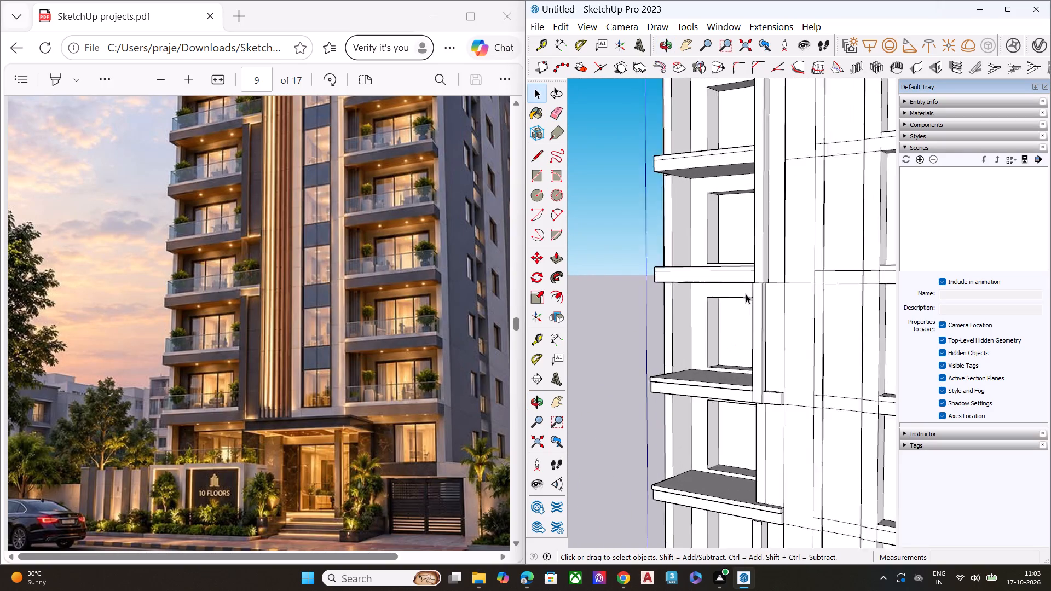
scroll(746, 294, "up", 1)
scroll(746, 294, "down", 1)
scroll(746, 294, "up", 2)
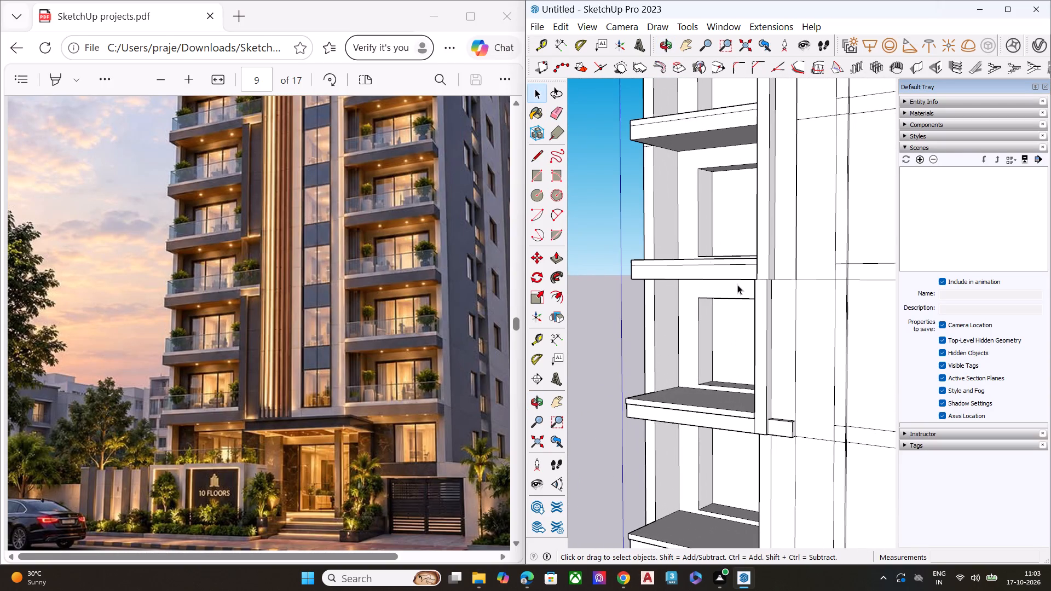
middle_click_drag(767, 302, 784, 457)
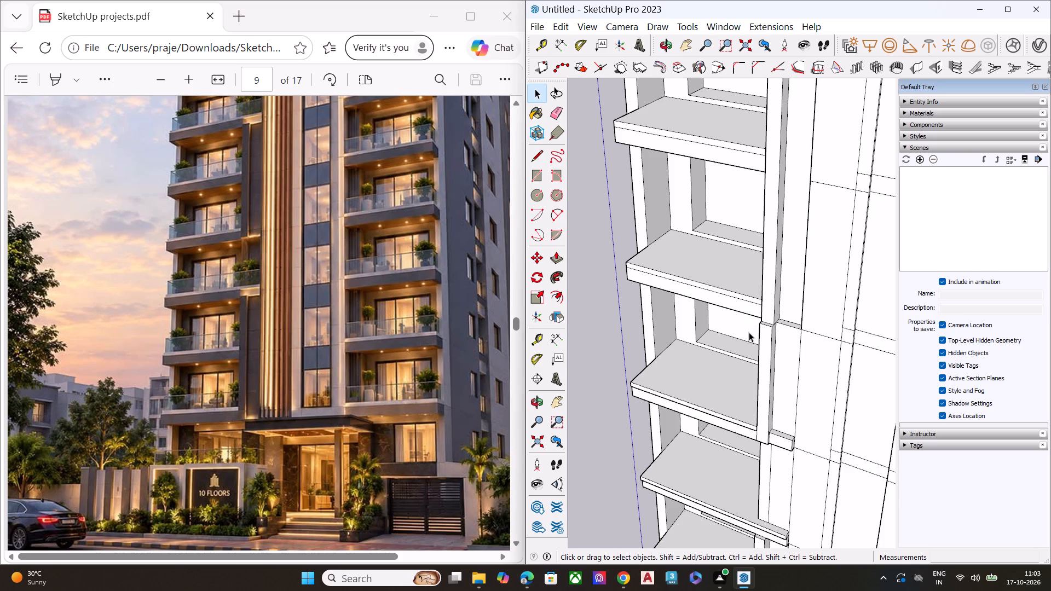
scroll(766, 327, "down", 4)
scroll(769, 332, "up", 1)
scroll(769, 333, "down", 2)
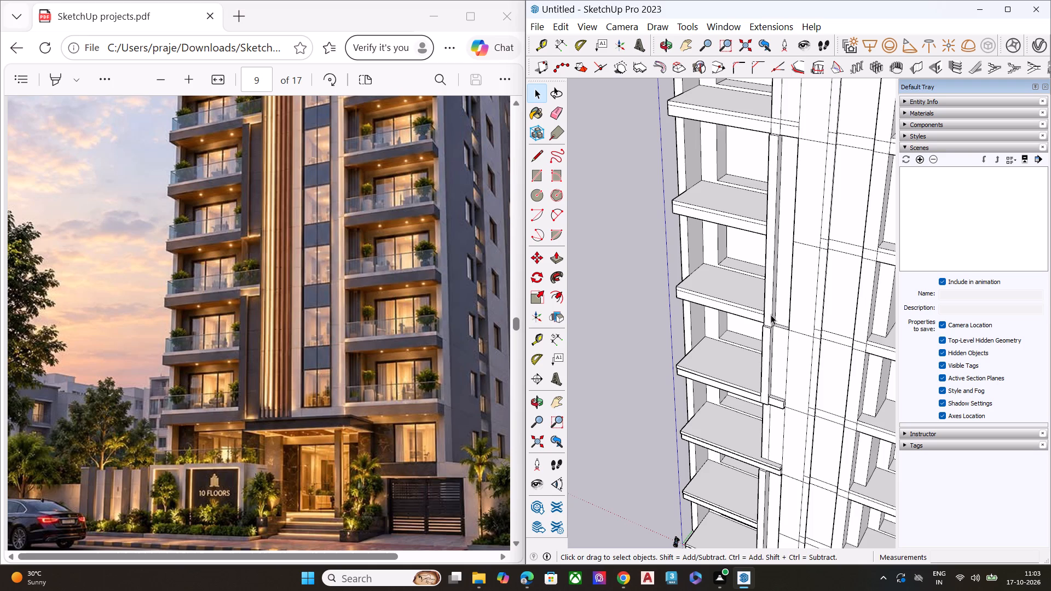
Examine the third-level slab's junction with the narrow strip and short block against the tower image in the reference PDF.
scroll(749, 333, "down", 6)
middle_click_drag(743, 392, 761, 303)
scroll(752, 349, "up", 2)
scroll(752, 349, "down", 1)
scroll(752, 349, "up", 4)
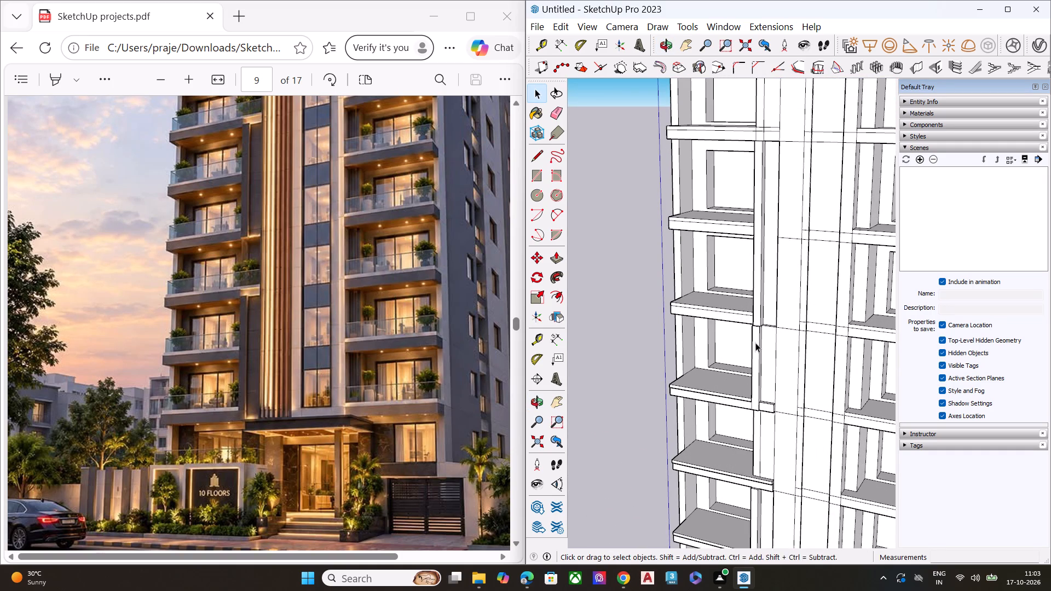
scroll(758, 422, "up", 8)
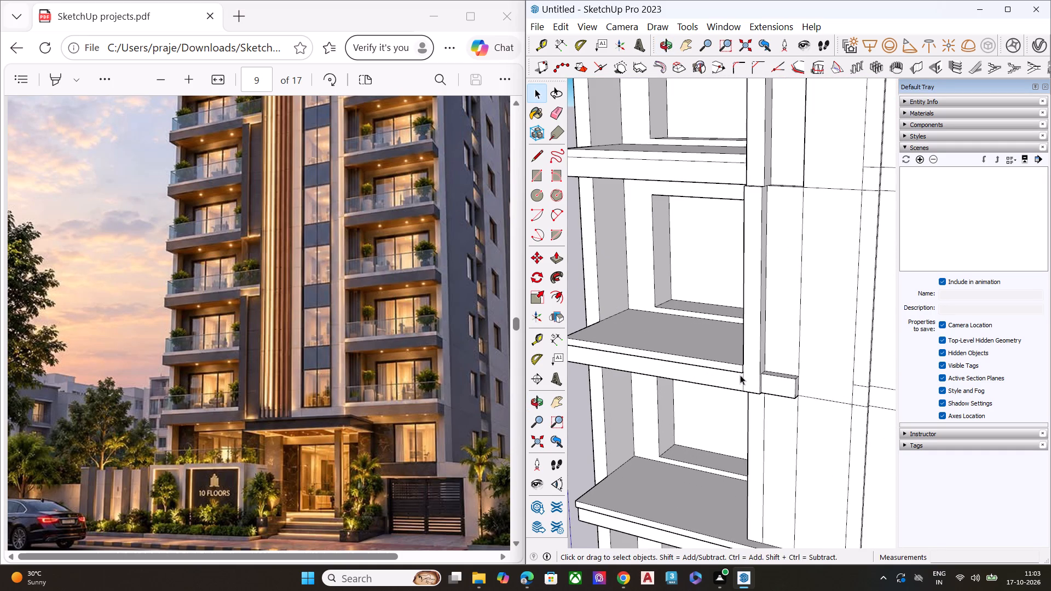
scroll(740, 373, "up", 10)
middle_click_drag(750, 379, 711, 408)
scroll(711, 408, "up", 5)
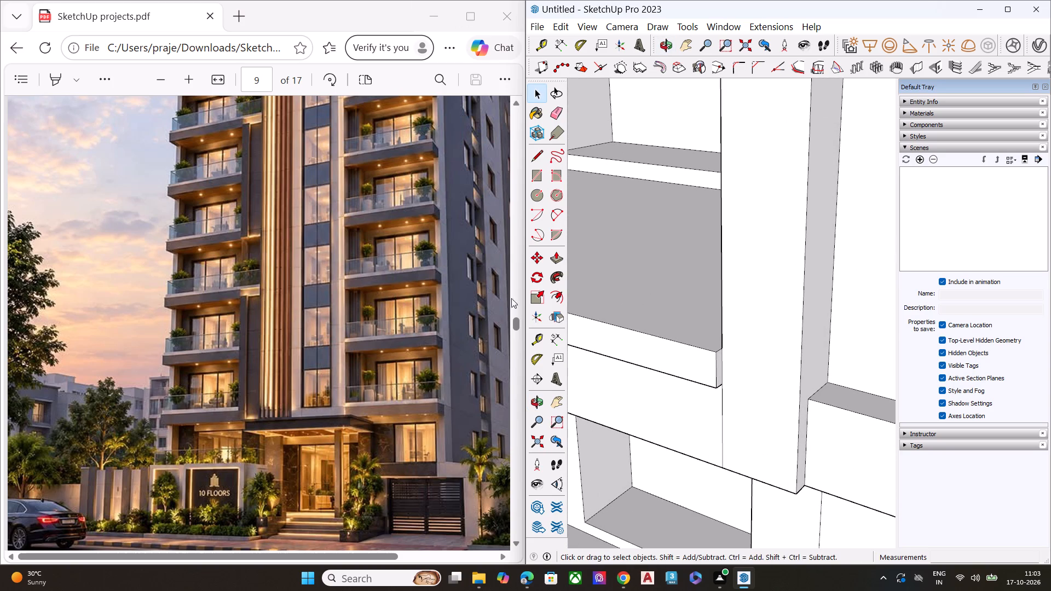
scroll(704, 265, "down", 3)
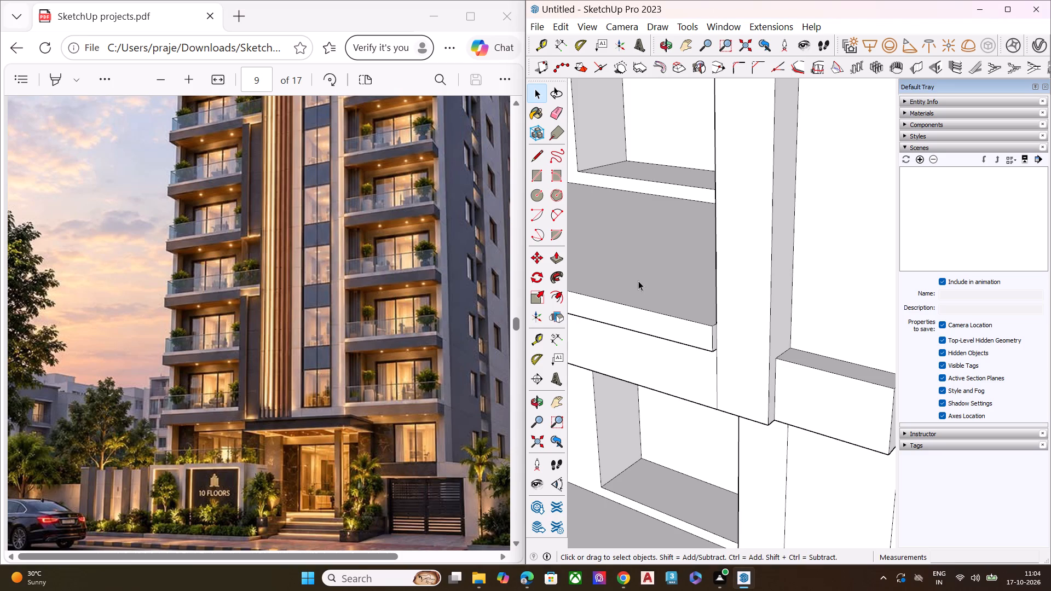
scroll(620, 330, "down", 1)
scroll(515, 361, "up", 2)
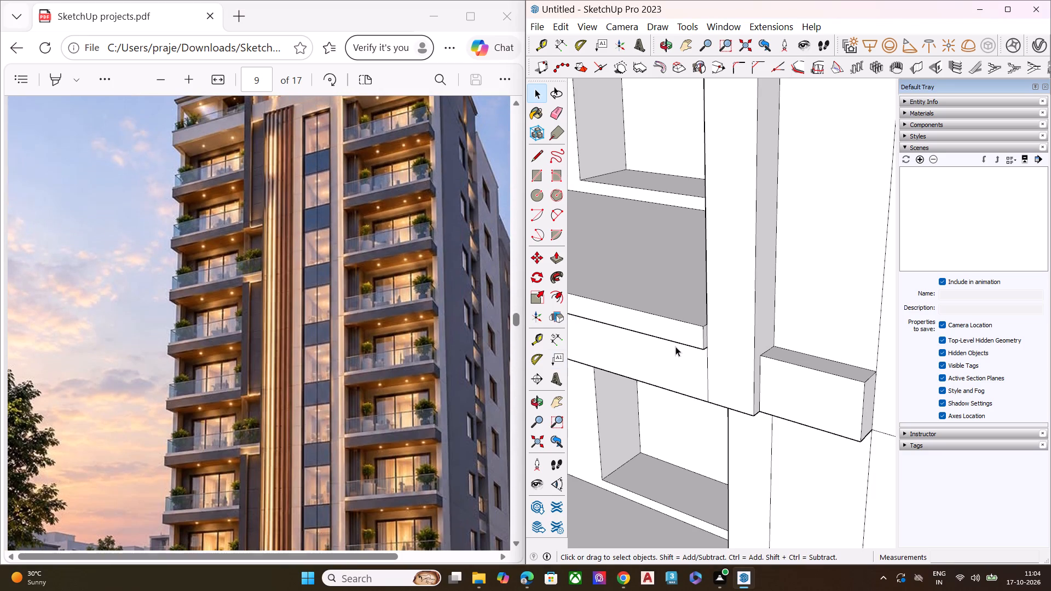
scroll(564, 340, "down", 1)
scroll(432, 352, "down", 2)
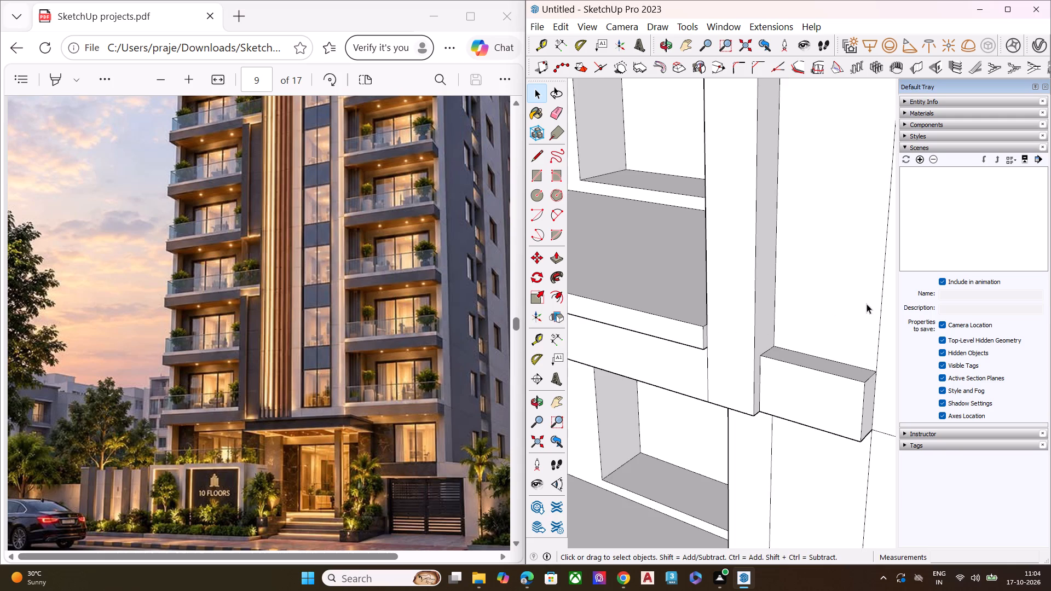
scroll(864, 310, "down", 9)
scroll(812, 376, "down", 6)
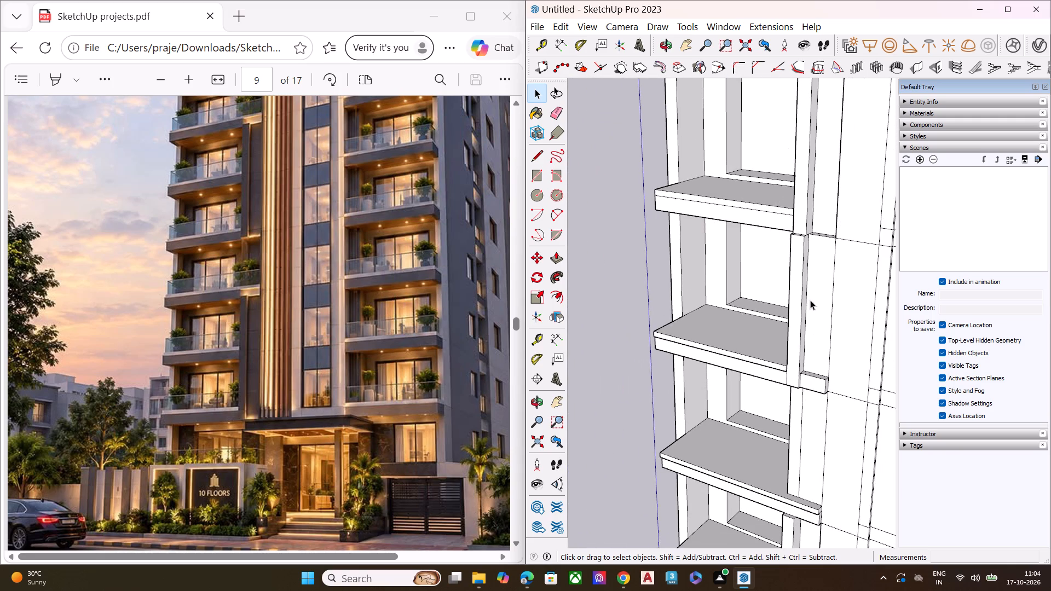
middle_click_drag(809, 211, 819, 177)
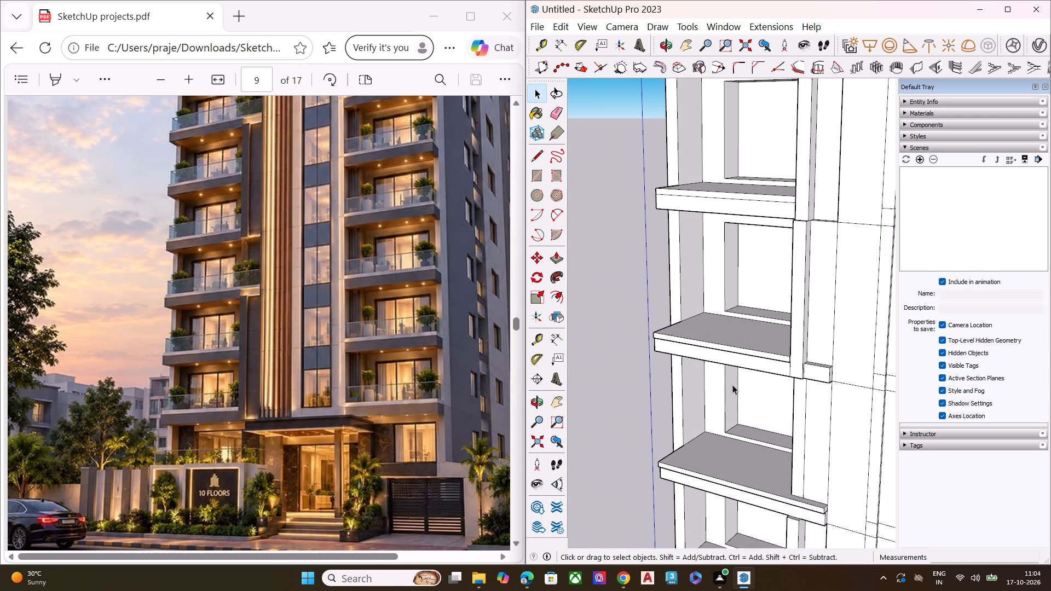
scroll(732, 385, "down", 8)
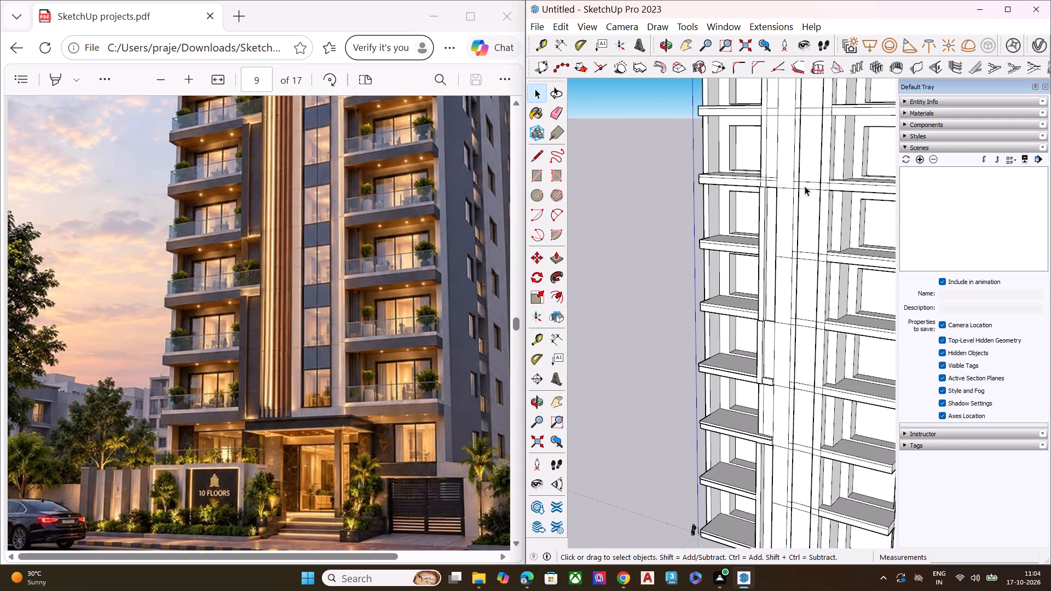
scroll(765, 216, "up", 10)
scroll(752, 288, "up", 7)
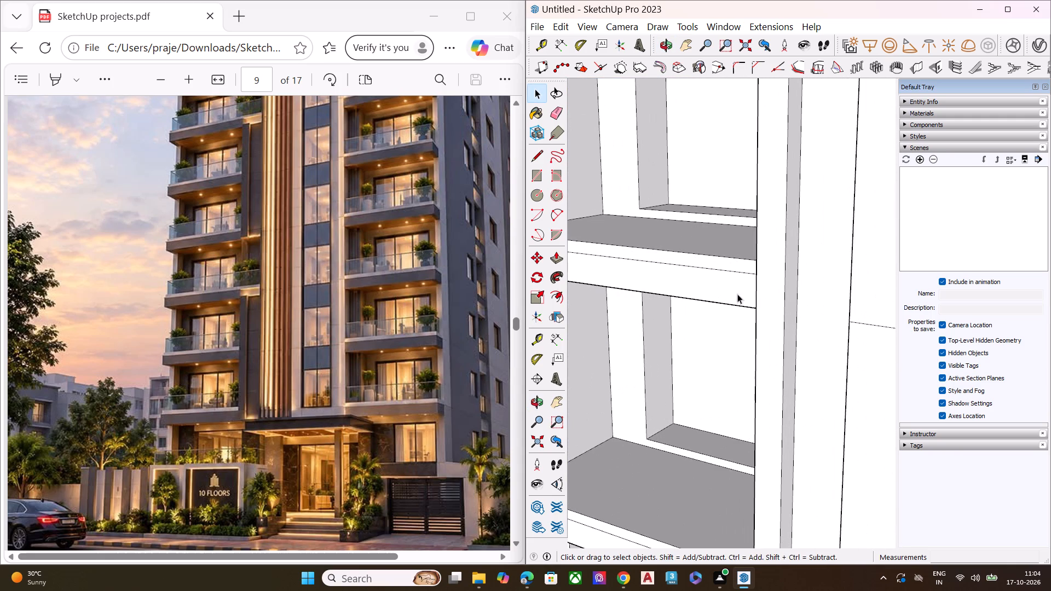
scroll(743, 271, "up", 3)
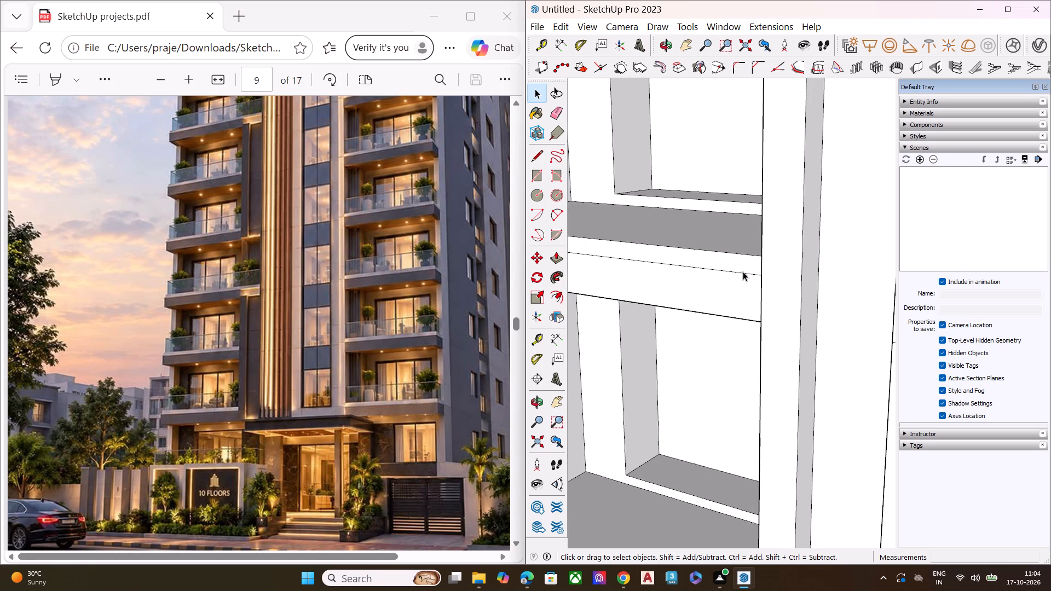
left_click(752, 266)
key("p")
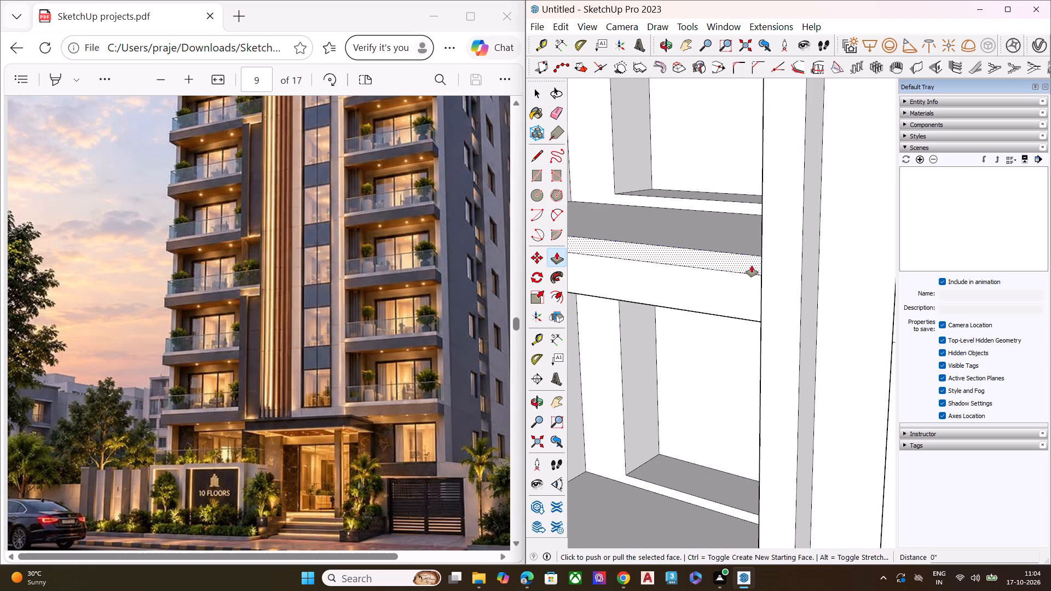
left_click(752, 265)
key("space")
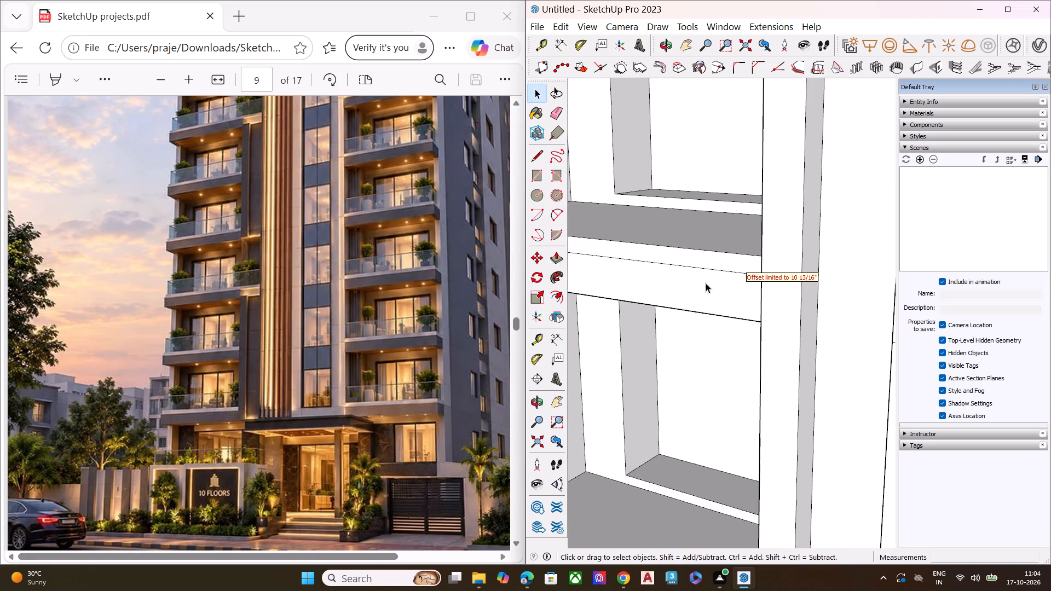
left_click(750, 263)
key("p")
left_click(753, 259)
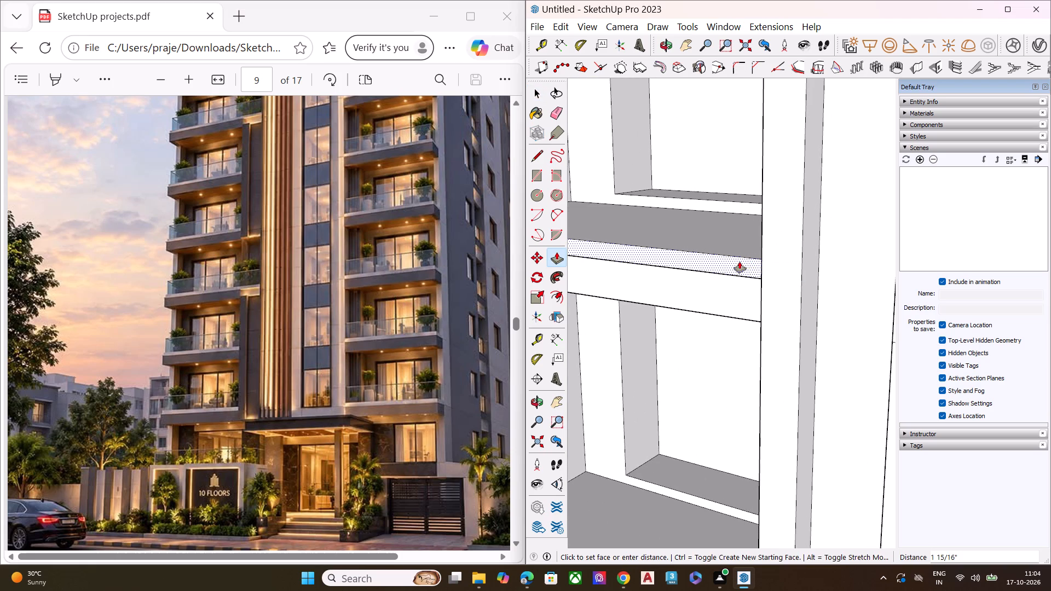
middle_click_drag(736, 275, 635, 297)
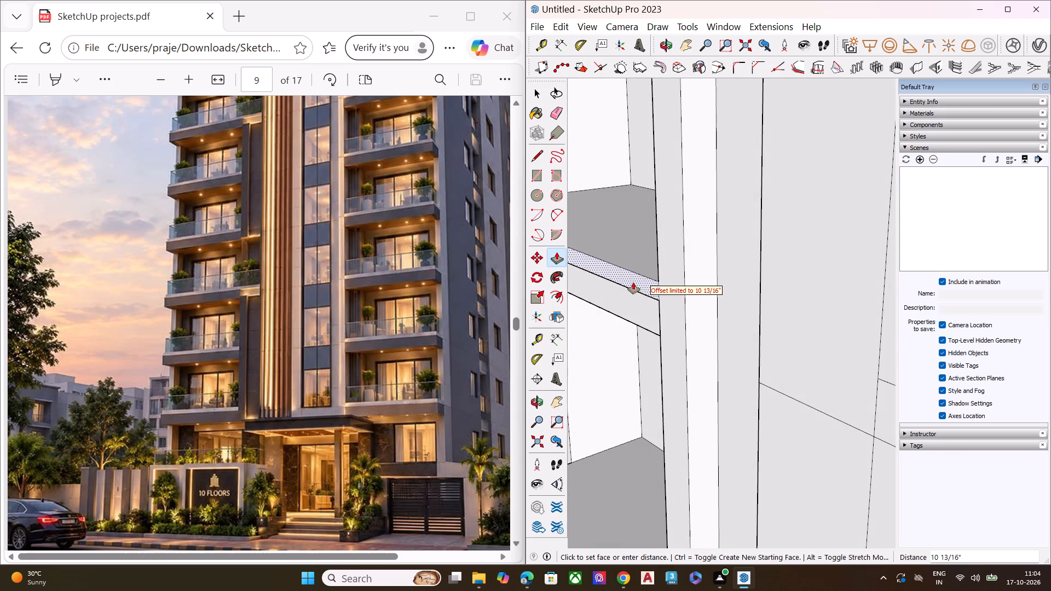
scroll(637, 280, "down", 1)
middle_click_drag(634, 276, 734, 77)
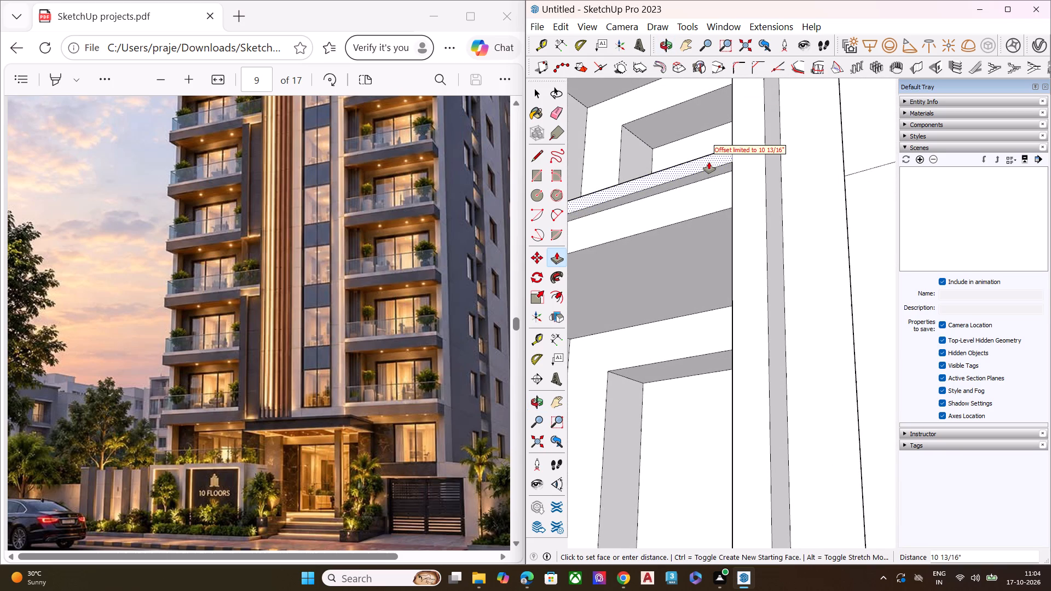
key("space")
Examine the upper balcony slabs' front bands and their junctions with the narrow strip from the side, below and above.
middle_click_drag(713, 193, 877, 272)
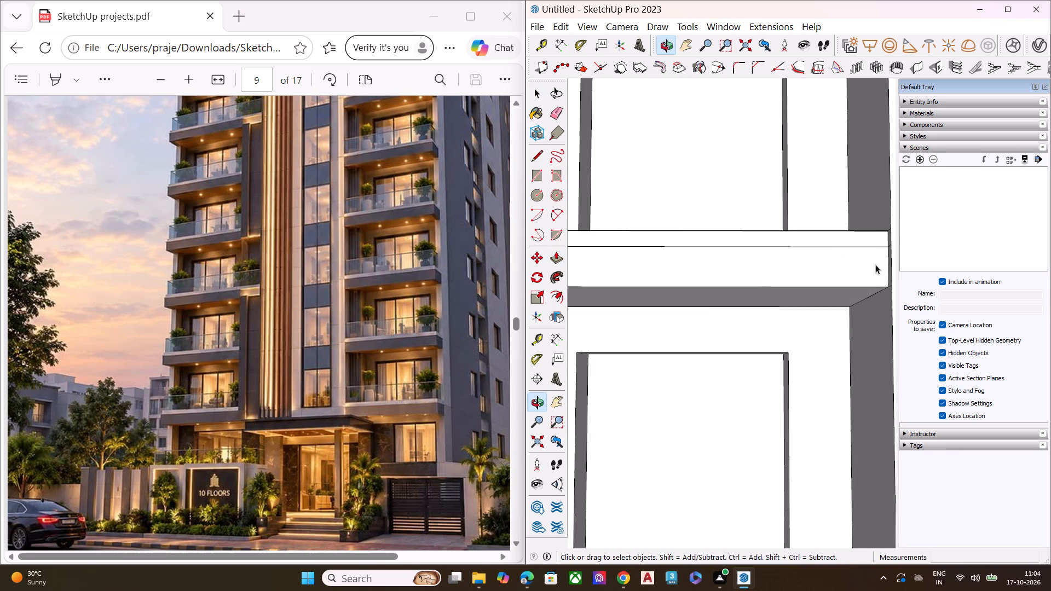
scroll(850, 258, "up", 1)
scroll(777, 245, "down", 5)
scroll(777, 245, "up", 1)
scroll(777, 245, "down", 2)
middle_click_drag(786, 257, 939, 311)
middle_click_drag(830, 285, 862, 306)
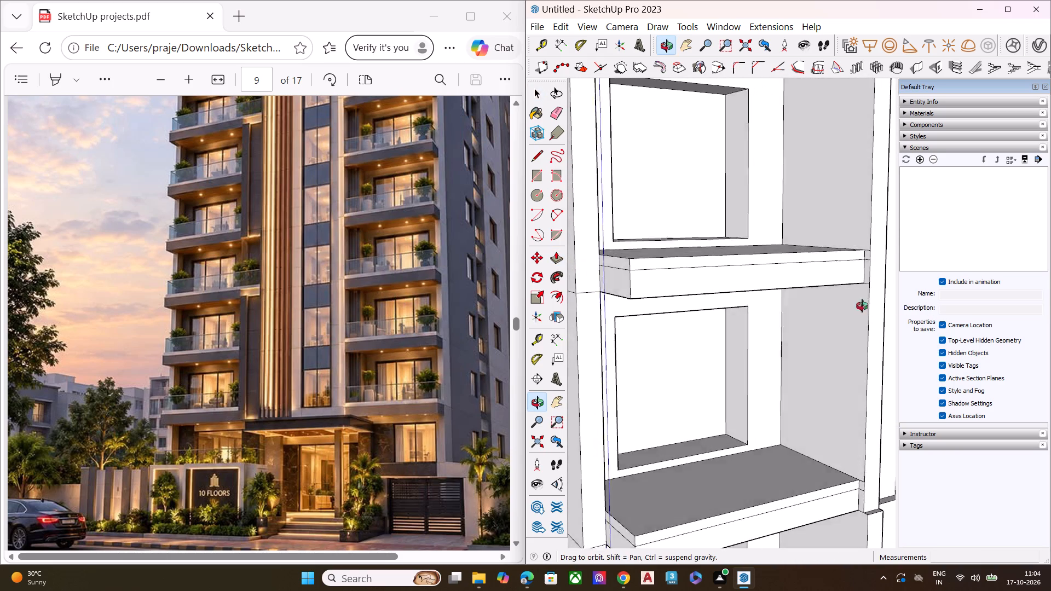
middle_click_drag(862, 306, 931, 323)
scroll(811, 237, "down", 9)
middle_click_drag(829, 471, 833, 405)
scroll(834, 403, "up", 2)
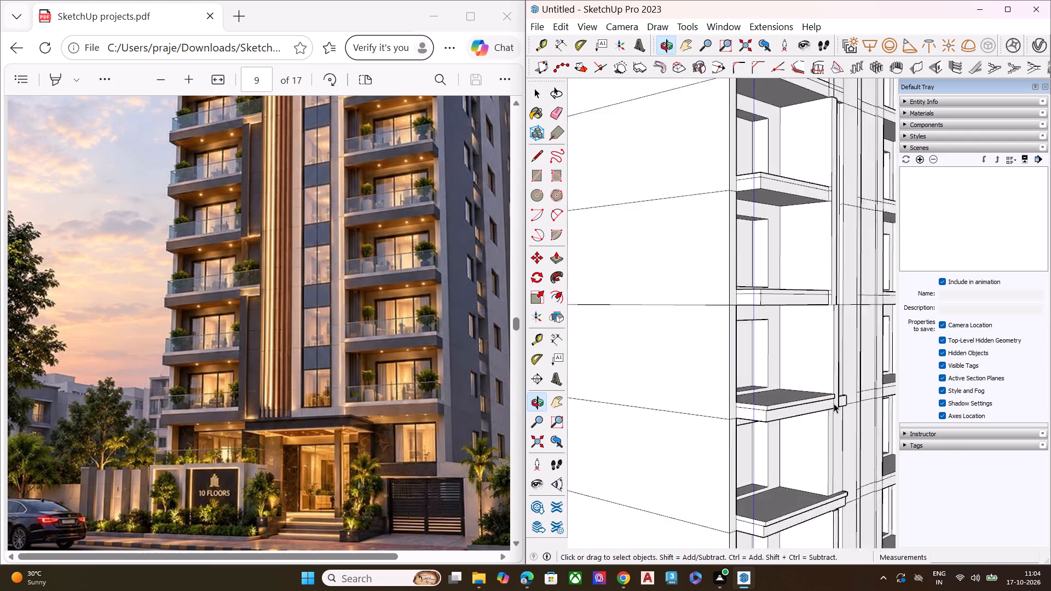
scroll(834, 403, "up", 4)
middle_click_drag(837, 409, 817, 298)
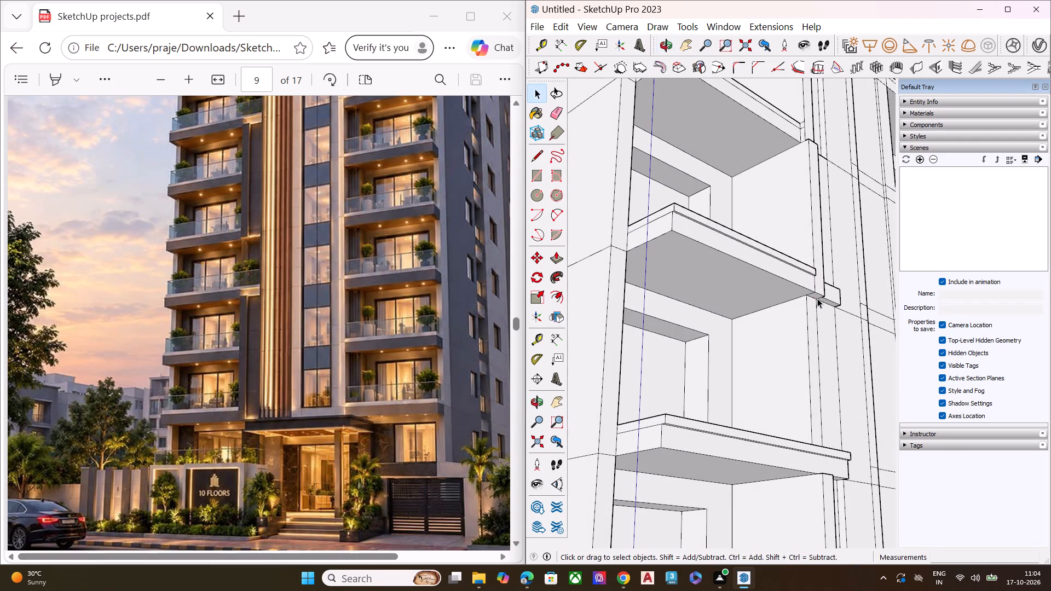
middle_click_drag(812, 173, 802, 354)
scroll(816, 250, "up", 3)
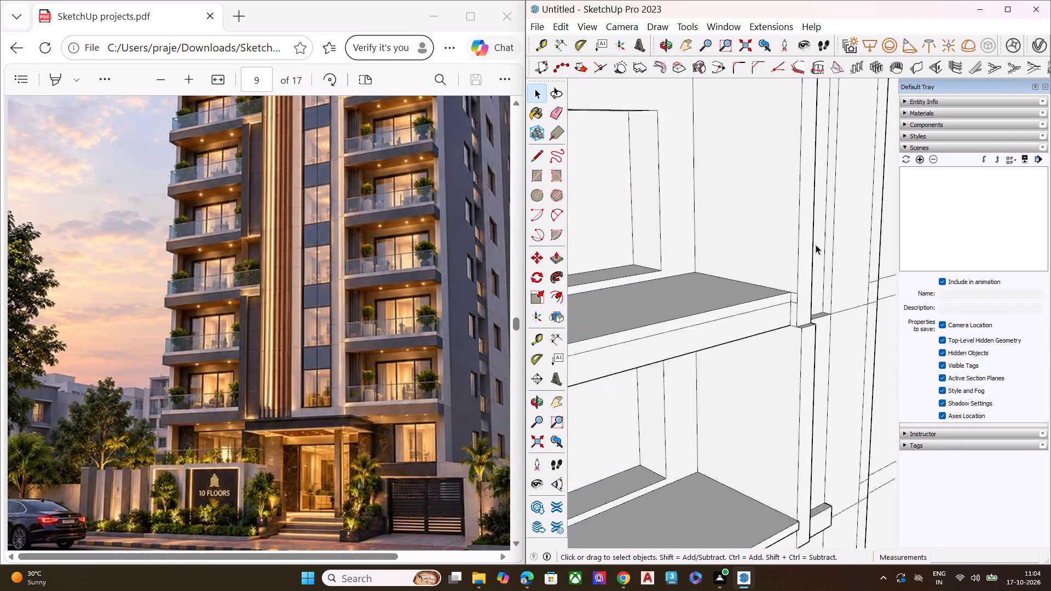
scroll(816, 245, "down", 1)
scroll(816, 245, "up", 1)
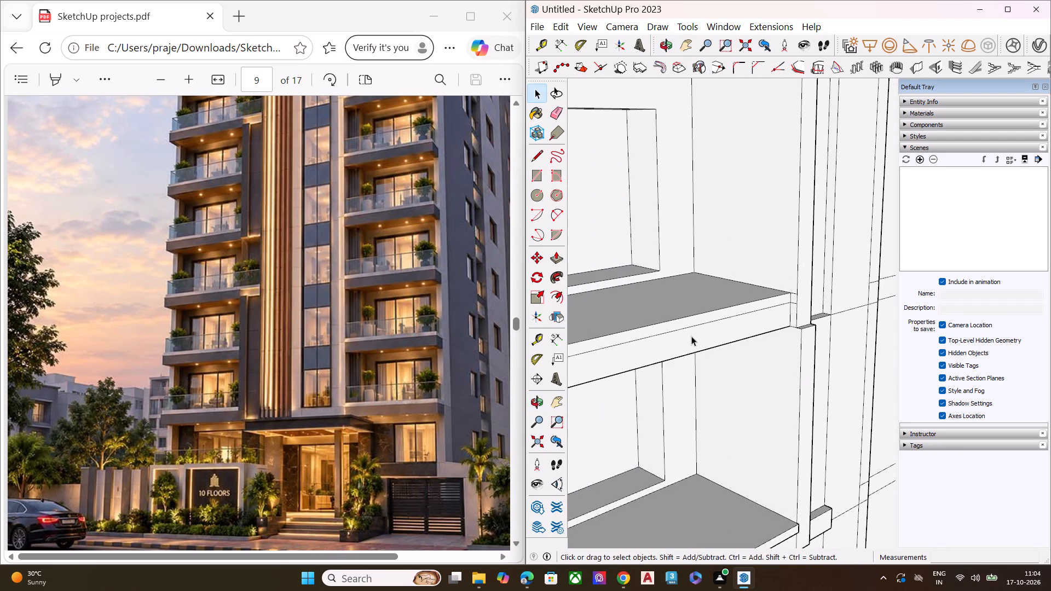
scroll(768, 331, "down", 3)
scroll(809, 391, "down", 3)
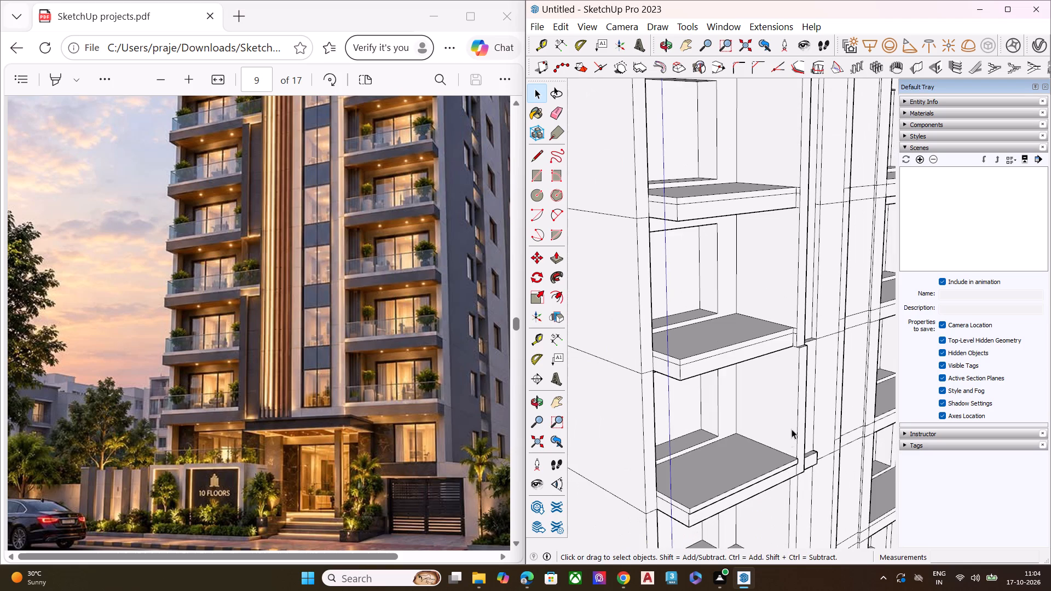
Draw a line about 2' 3 9/16" long across the narrow strip, level with the top of the slab two levels above the short block.
scroll(804, 187, "down", 1)
scroll(806, 183, "up", 9)
middle_click_drag(812, 196, 806, 206)
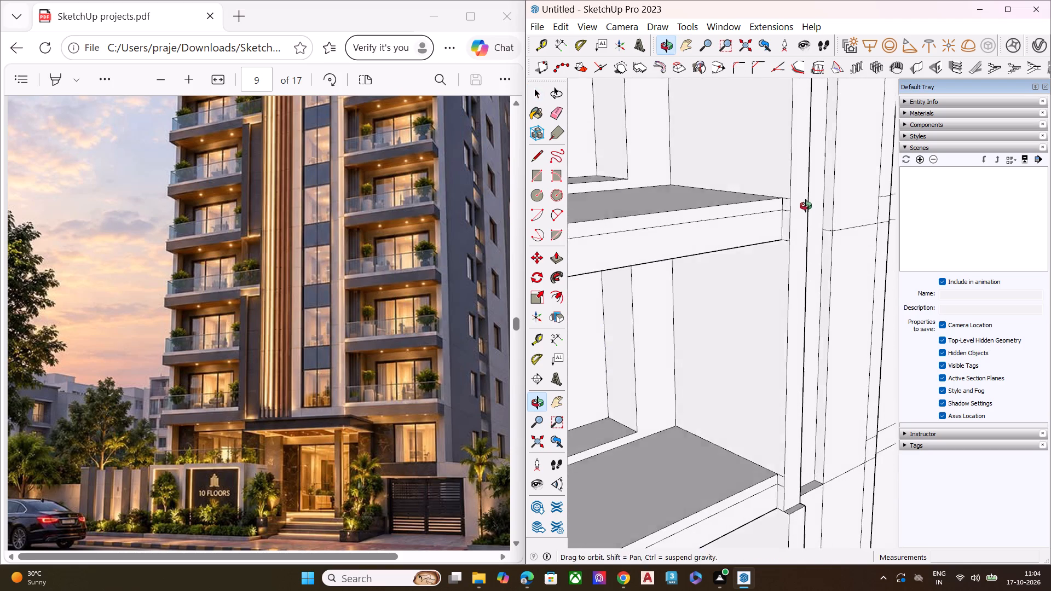
middle_click_drag(806, 206, 798, 218)
key("l")
left_click(783, 215)
left_click(803, 210)
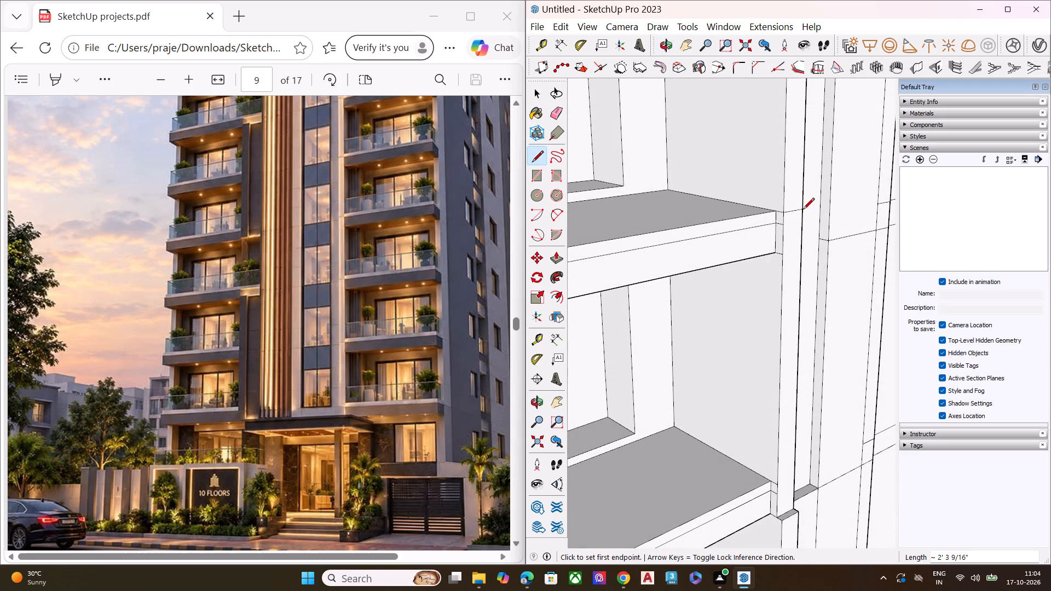
Push/Pull the narrow strip's face below the new line outward, flush with the projecting strip segment beneath it.
key("space")
left_click(795, 227)
key("p")
left_click(791, 227)
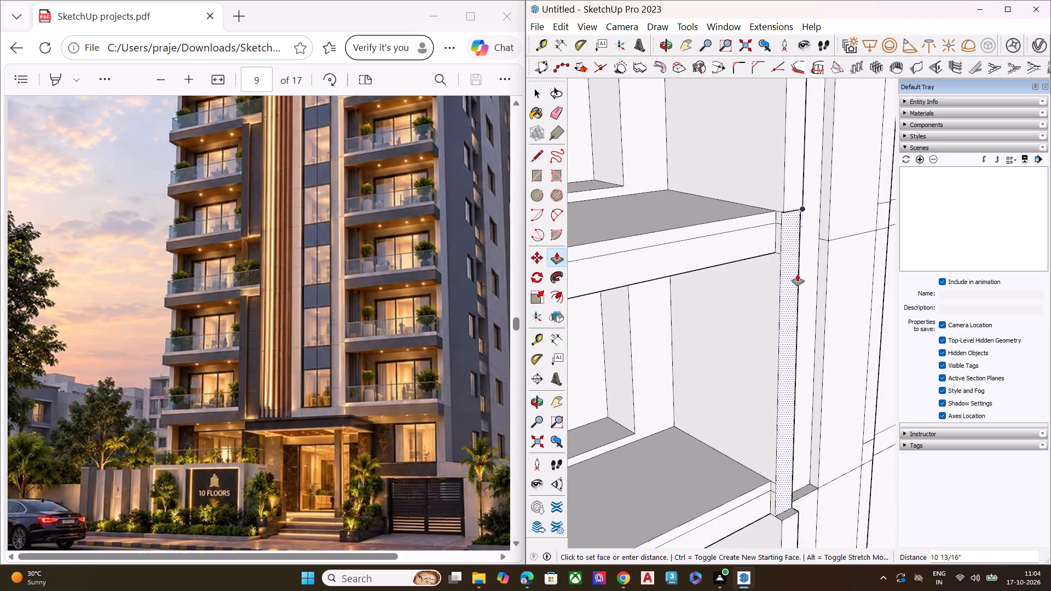
left_click(780, 520)
key("space")
scroll(773, 297, "down", 5)
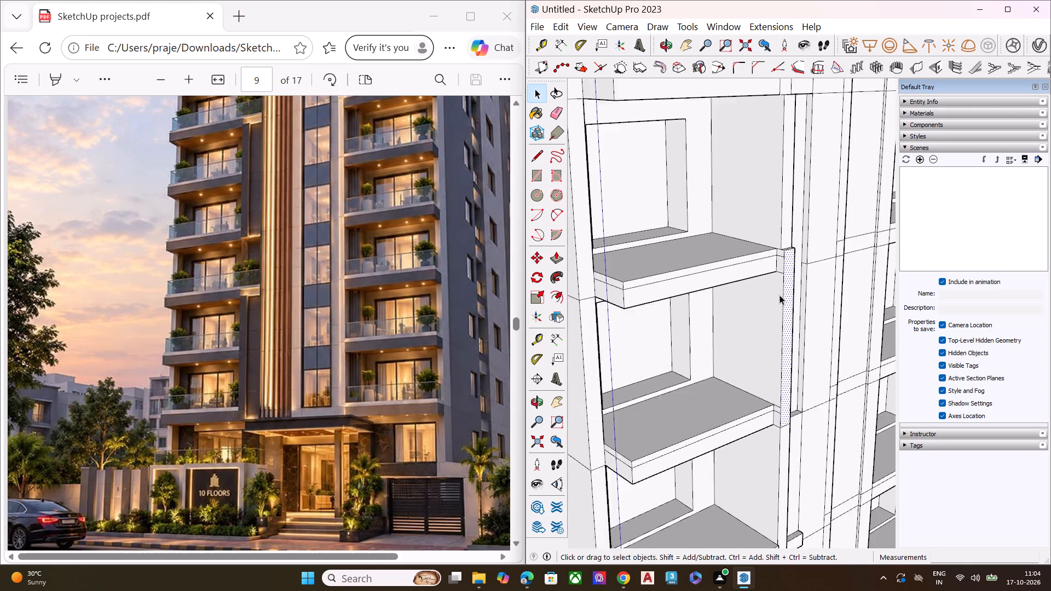
Push/Pull the lower front band of the slab one level above the short block outward, flush with the narrow strip.
scroll(779, 295, "down", 2)
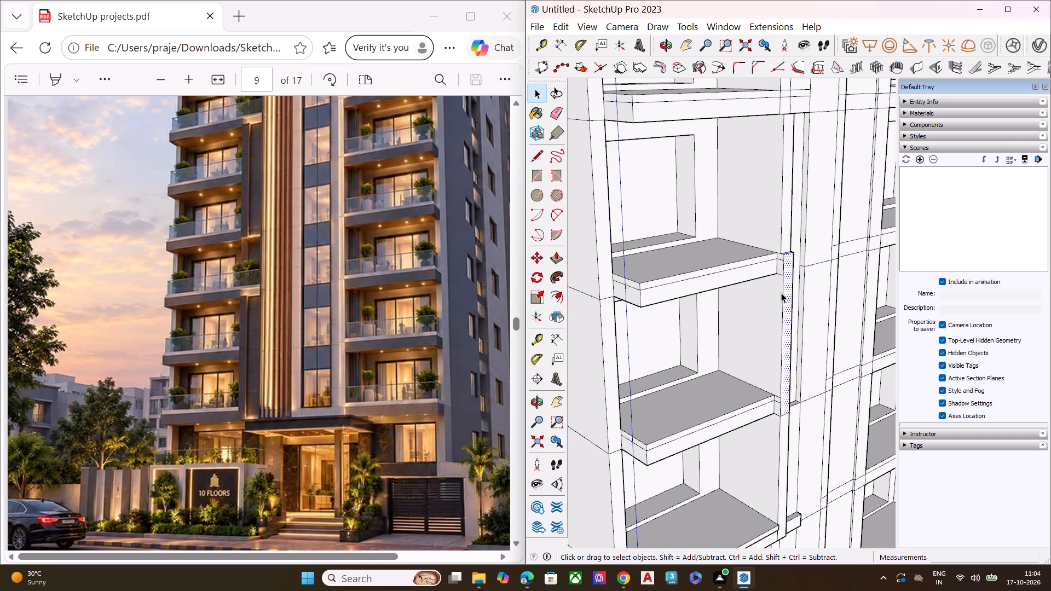
key("space")
middle_click_drag(765, 364, 772, 322)
scroll(772, 396, "up", 1)
scroll(772, 396, "down", 3)
scroll(772, 396, "up", 5)
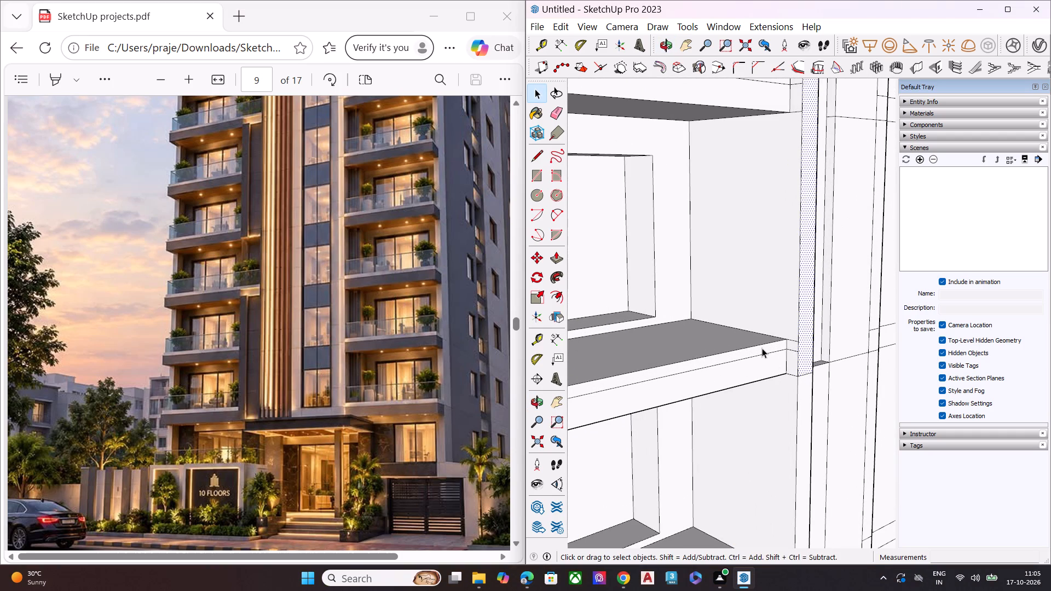
scroll(770, 316, "down", 8)
scroll(763, 387, "up", 1)
middle_click_drag(763, 387, 793, 369)
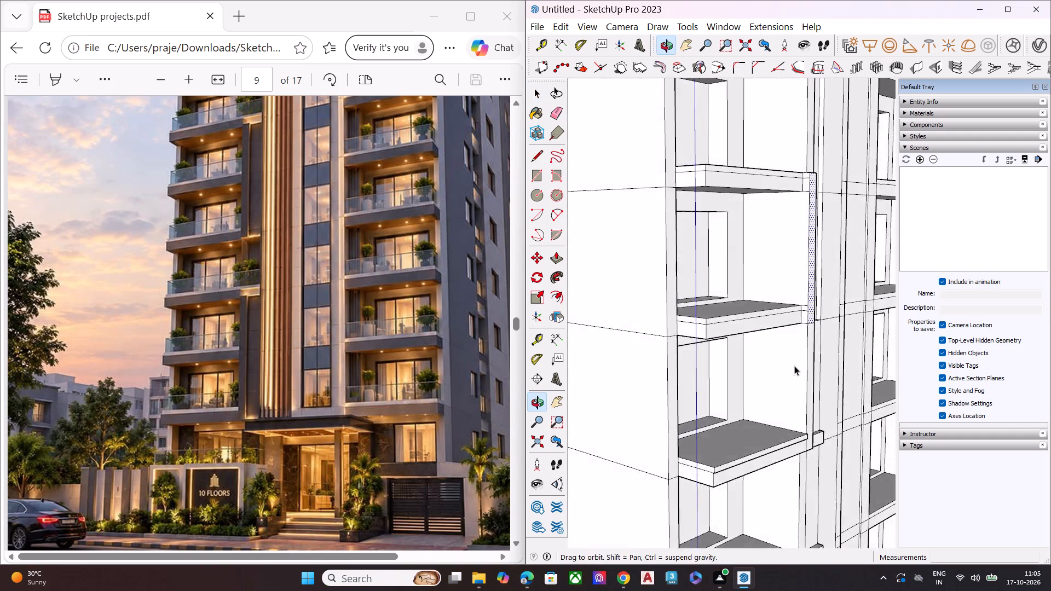
scroll(793, 343, "up", 6)
left_click(792, 302)
key("p")
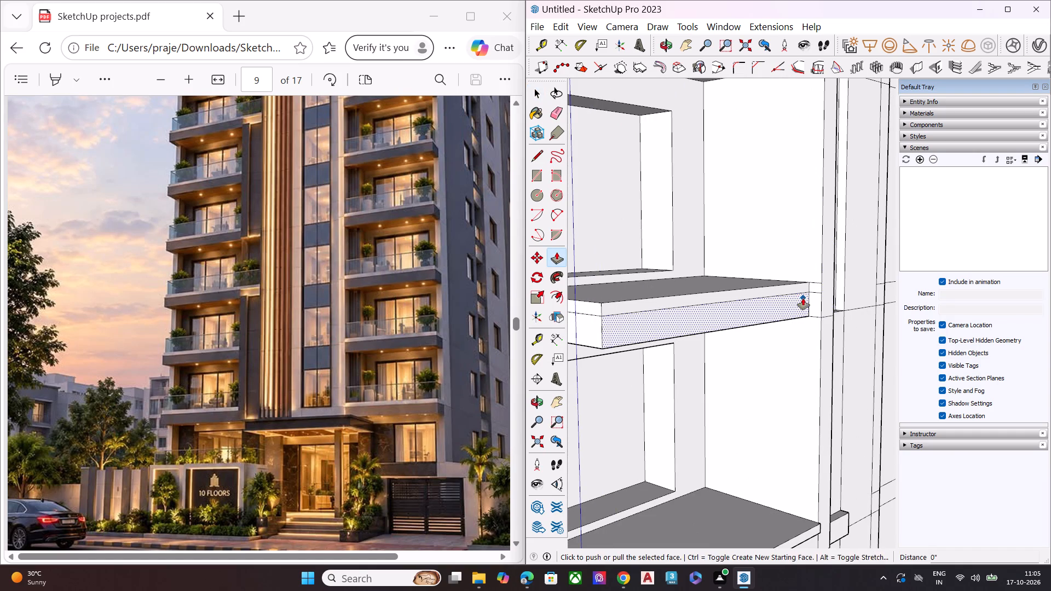
left_click(803, 298)
left_click(829, 286)
key("space")
Push/Pull the same slab's upper front band outward 1' 7 1/8", flush with the lower band.
scroll(818, 284, "up", 3)
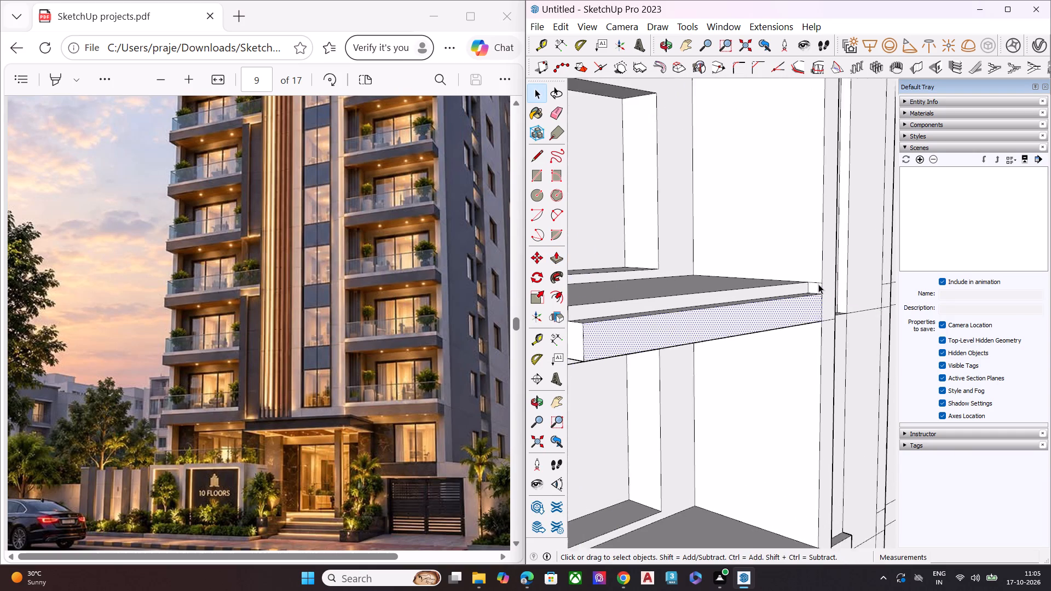
scroll(818, 284, "up", 1)
scroll(818, 284, "down", 2)
scroll(818, 284, "up", 6)
scroll(803, 292, "down", 2)
left_click(782, 293)
key("p")
left_click(782, 293)
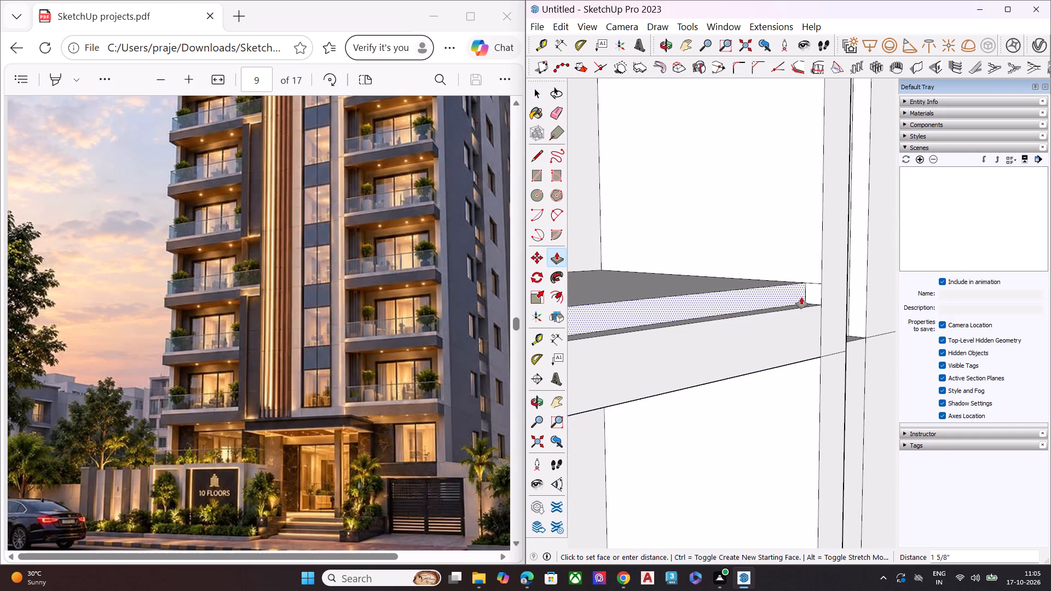
scroll(821, 289, "down", 7)
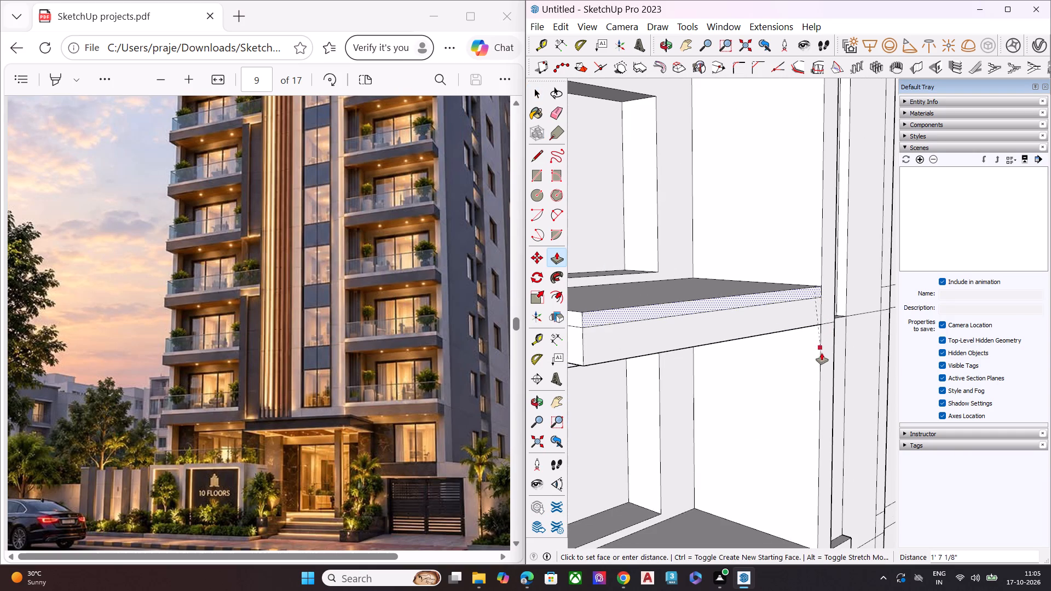
scroll(821, 357, "down", 4)
left_click(816, 498)
key("space")
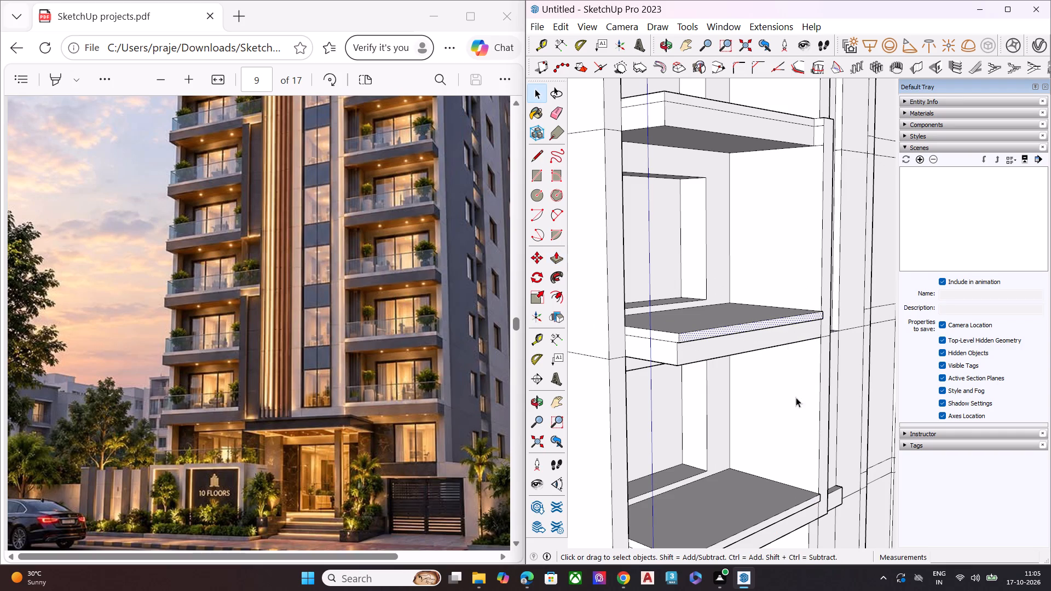
Examine the balcony slabs' front bands and their junctions with the projecting narrow strip and short block from above and below.
scroll(790, 283, "down", 1)
middle_click_drag(789, 283, 776, 345)
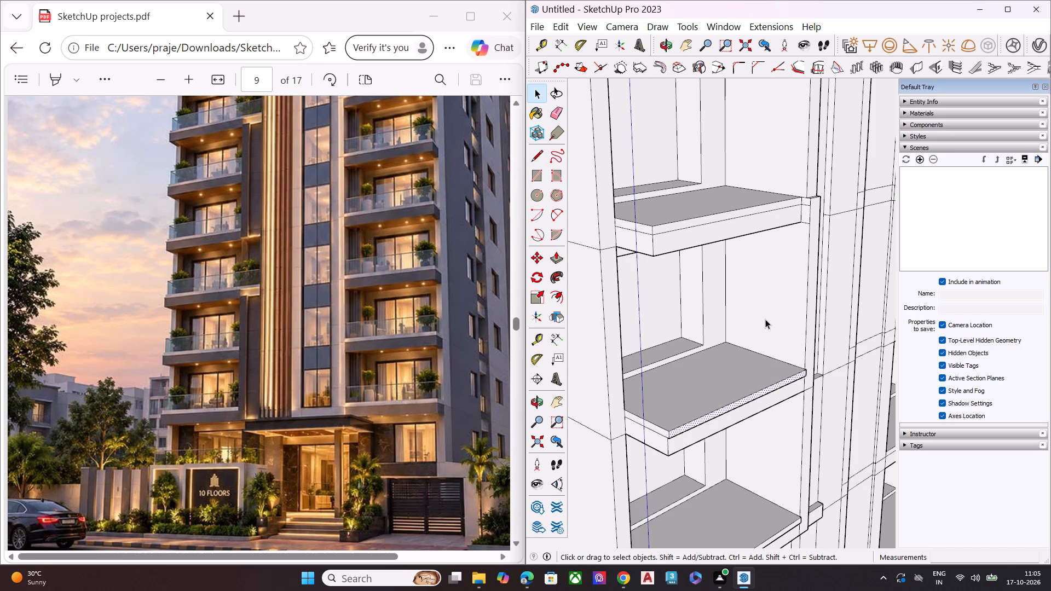
key("space")
scroll(810, 274, "down", 1)
middle_click_drag(790, 383, 798, 341)
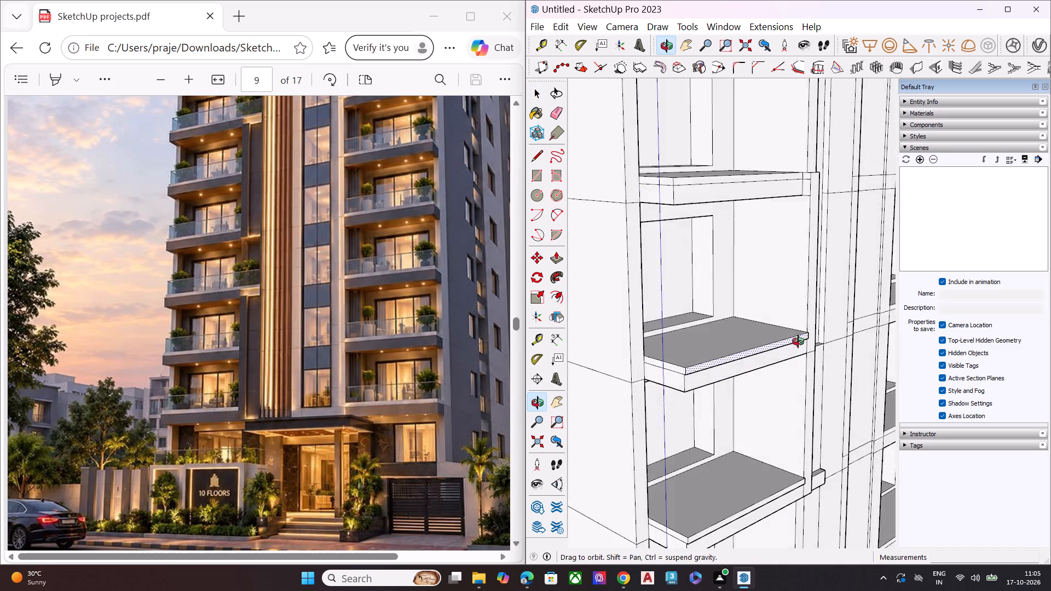
middle_click_drag(798, 341, 799, 340)
scroll(794, 352, "down", 7)
scroll(788, 368, "up", 1)
scroll(788, 369, "down", 4)
left_click(877, 322)
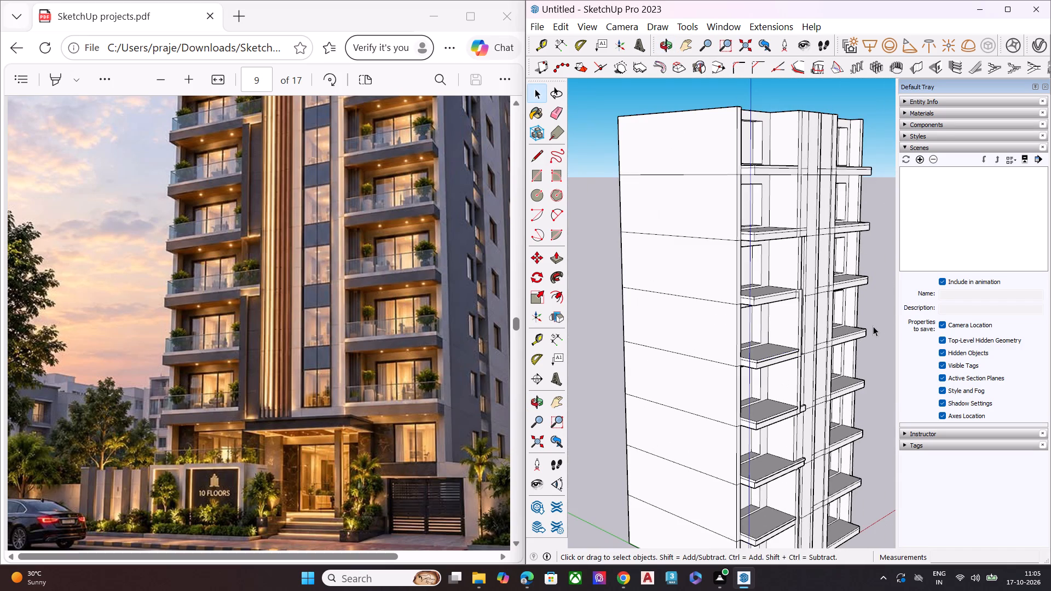
middle_click_drag(856, 339, 741, 368)
scroll(741, 368, "up", 6)
scroll(741, 368, "down", 1)
scroll(741, 368, "up", 5)
middle_click_drag(736, 368, 727, 338)
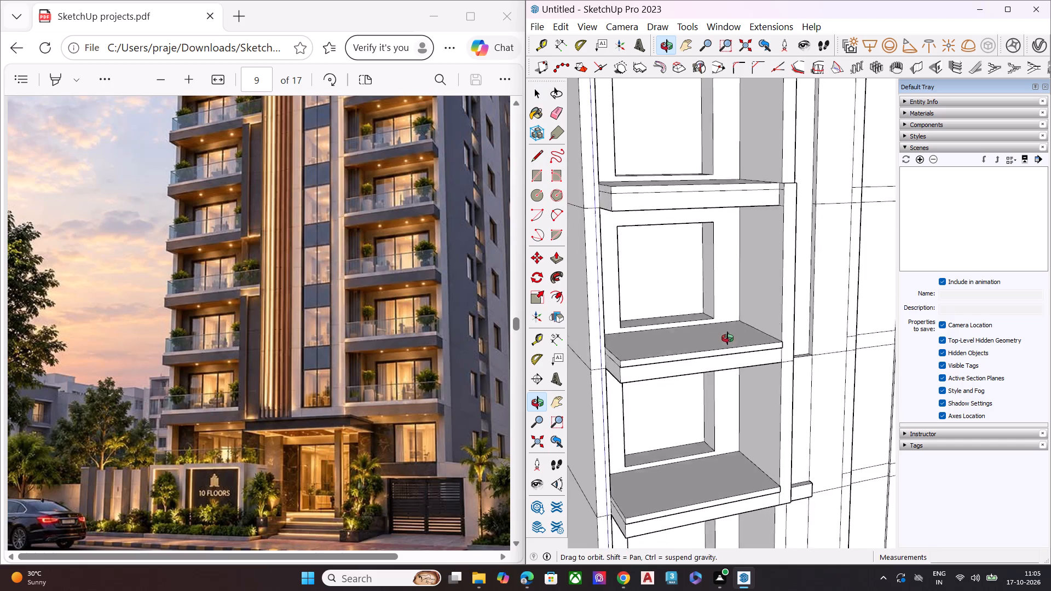
middle_click_drag(727, 338, 737, 304)
scroll(741, 309, "down", 3)
scroll(741, 309, "up", 1)
scroll(741, 309, "down", 5)
middle_click_drag(748, 452, 748, 404)
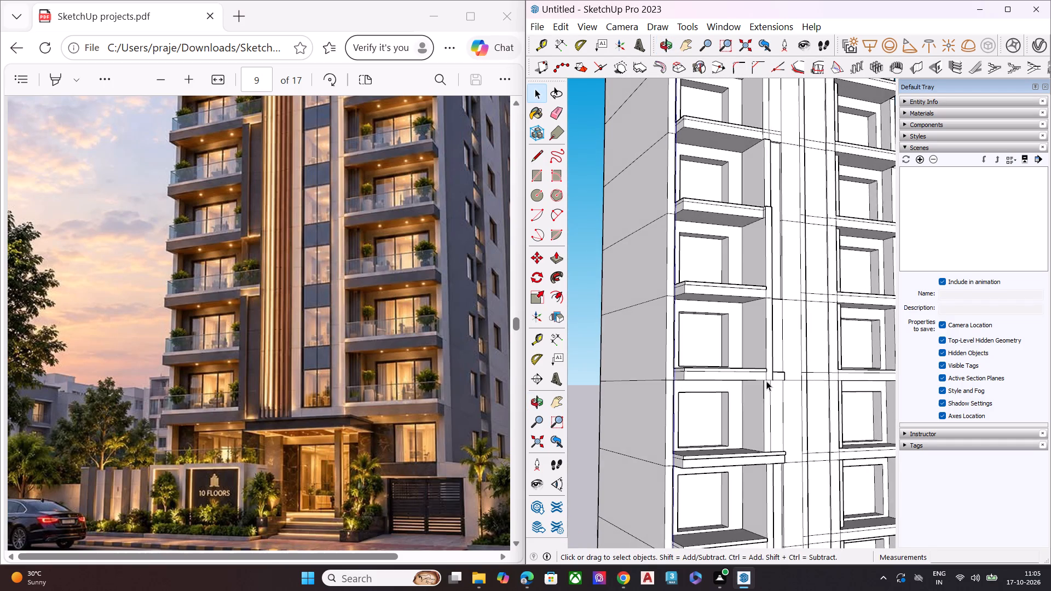
scroll(774, 367, "up", 6)
scroll(686, 392, "down", 5)
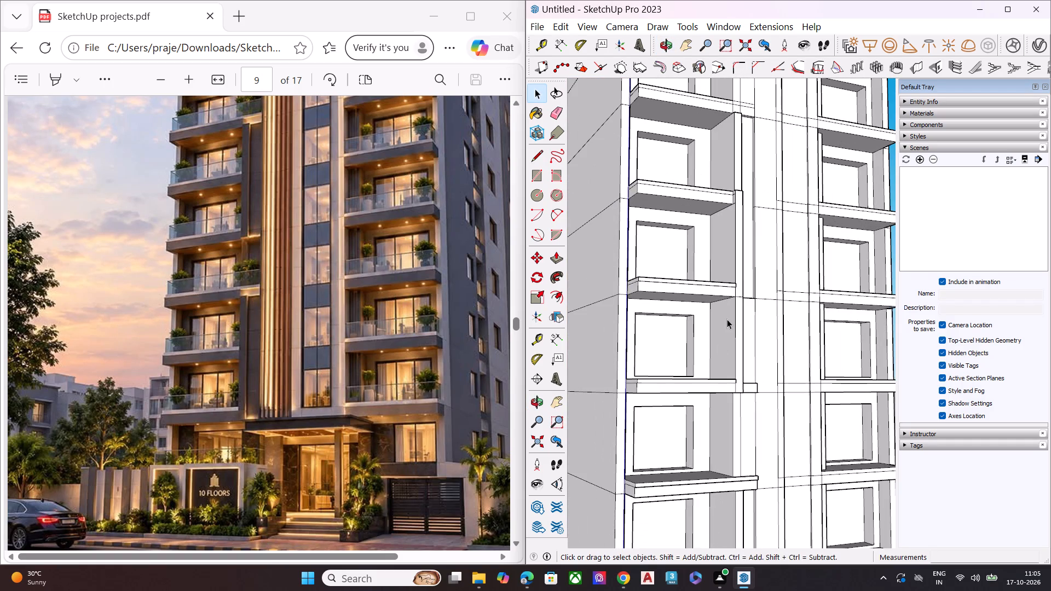
scroll(727, 350, "down", 2)
middle_click_drag(738, 300, 747, 352)
scroll(747, 263, "up", 8)
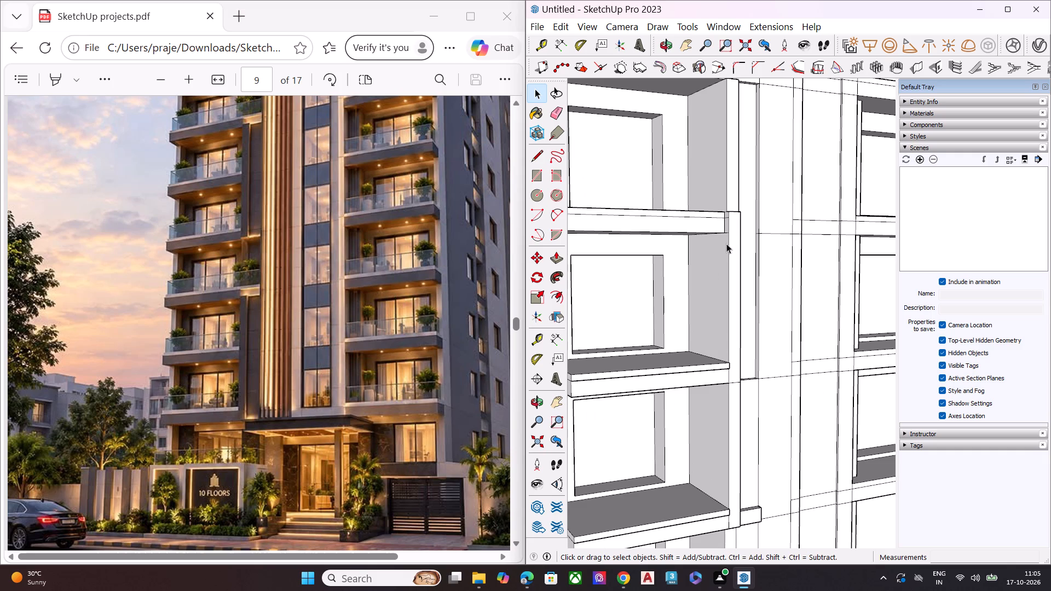
middle_click_drag(734, 229, 753, 223)
scroll(753, 223, "up", 5)
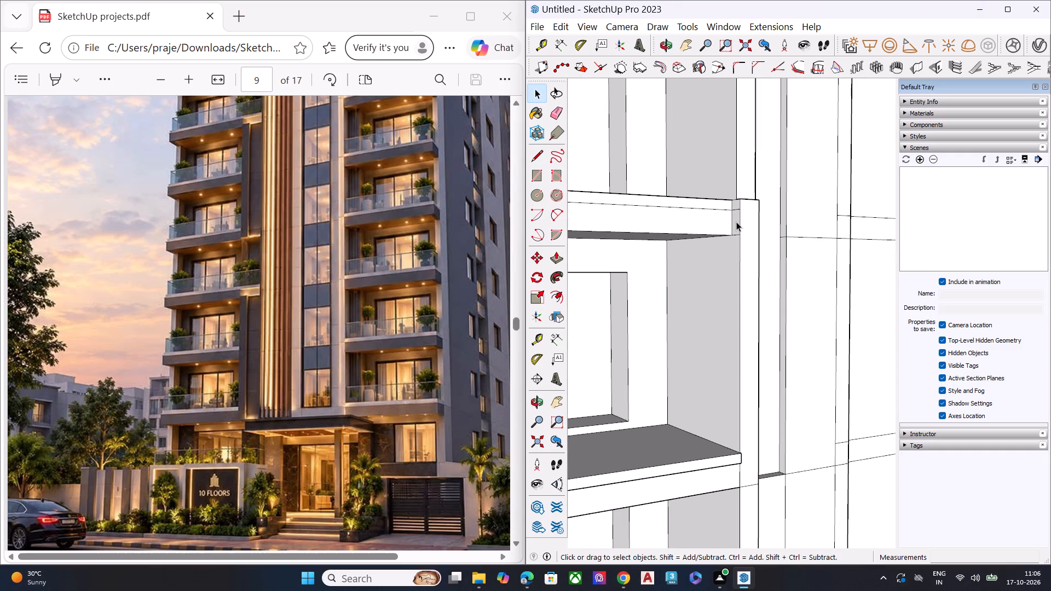
scroll(730, 242, "down", 6)
scroll(749, 298, "down", 5)
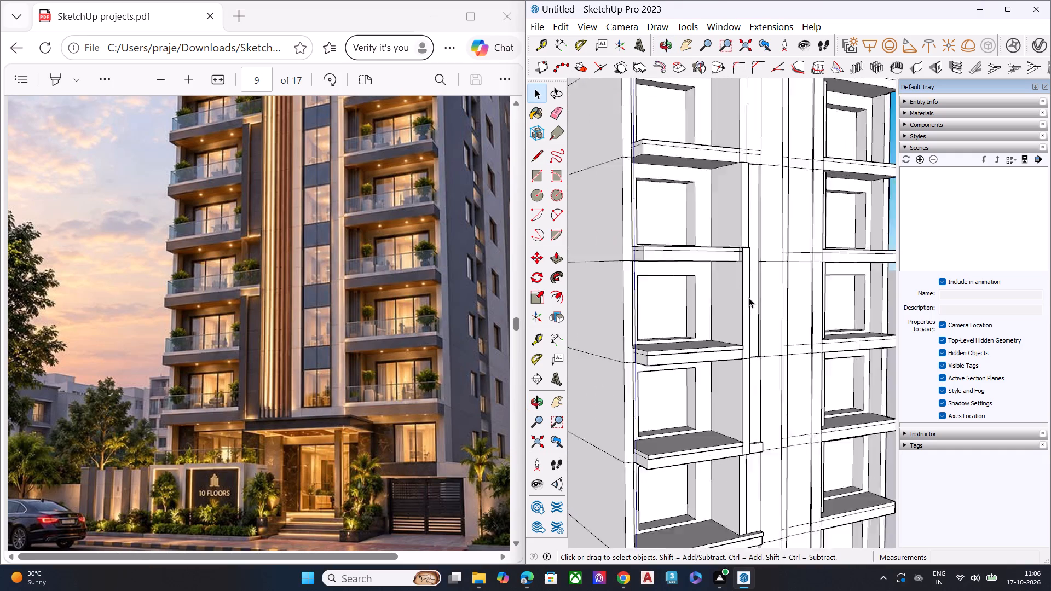
scroll(749, 298, "down", 7)
middle_click_drag(735, 428, 738, 397)
scroll(738, 397, "up", 5)
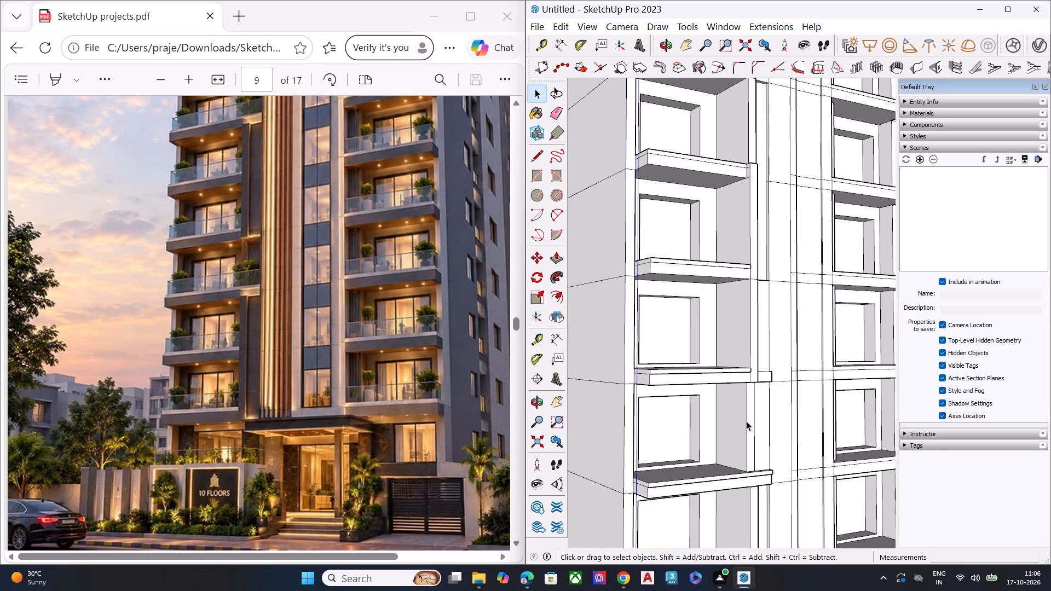
middle_click_drag(759, 386, 771, 418)
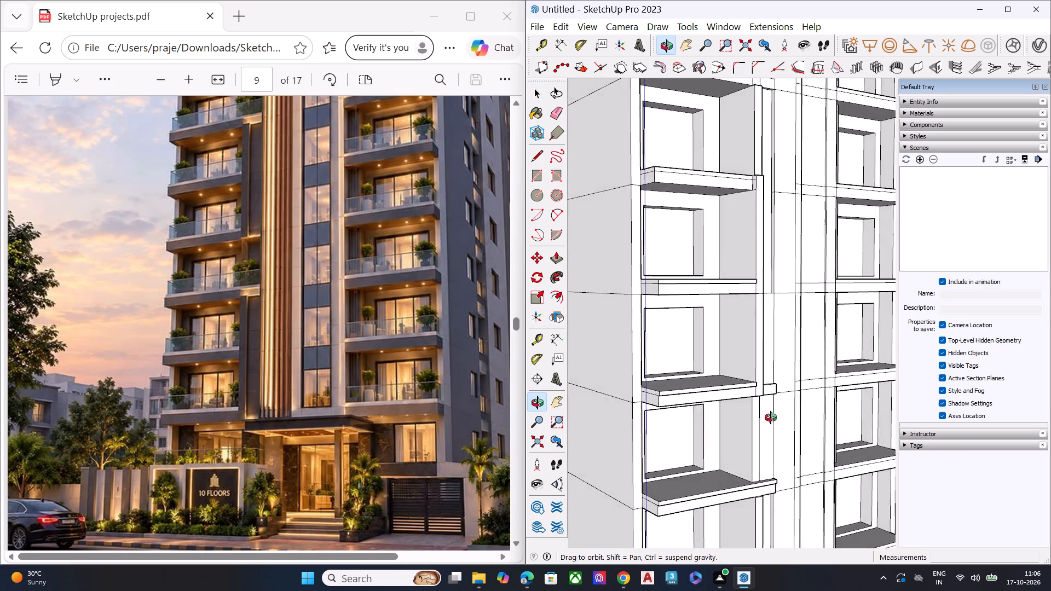
middle_click_drag(771, 418, 771, 419)
scroll(765, 405, "up", 7)
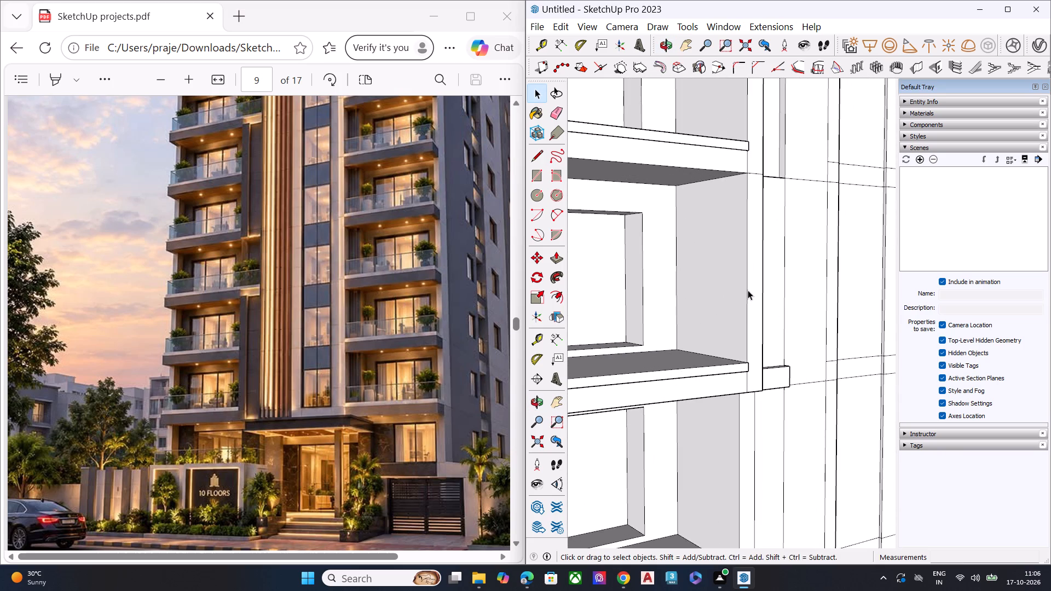
scroll(716, 293, "down", 7)
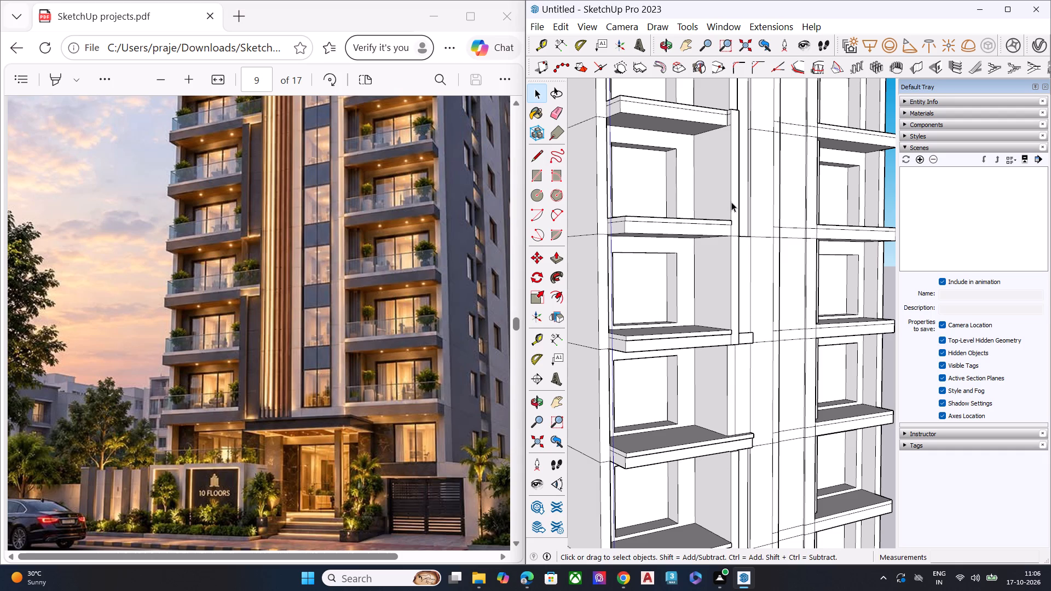
middle_click_drag(731, 211, 727, 287)
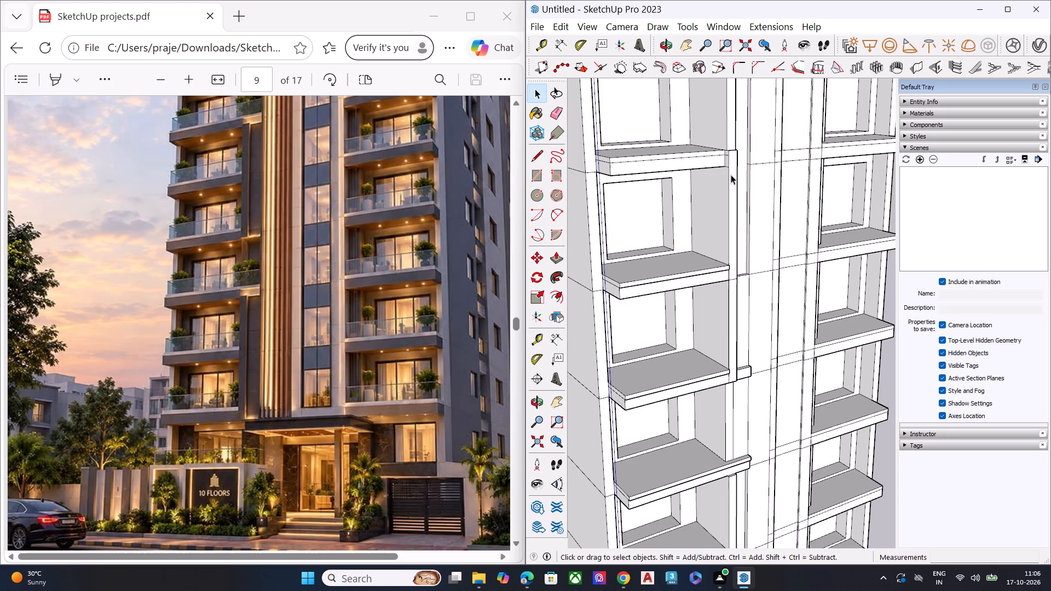
Draw a line across the projecting narrow strip, level with the underside of the slab two levels above the short block.
scroll(732, 157, "up", 4)
scroll(732, 157, "down", 2)
scroll(732, 157, "up", 7)
scroll(724, 175, "down", 1)
scroll(724, 175, "up", 8)
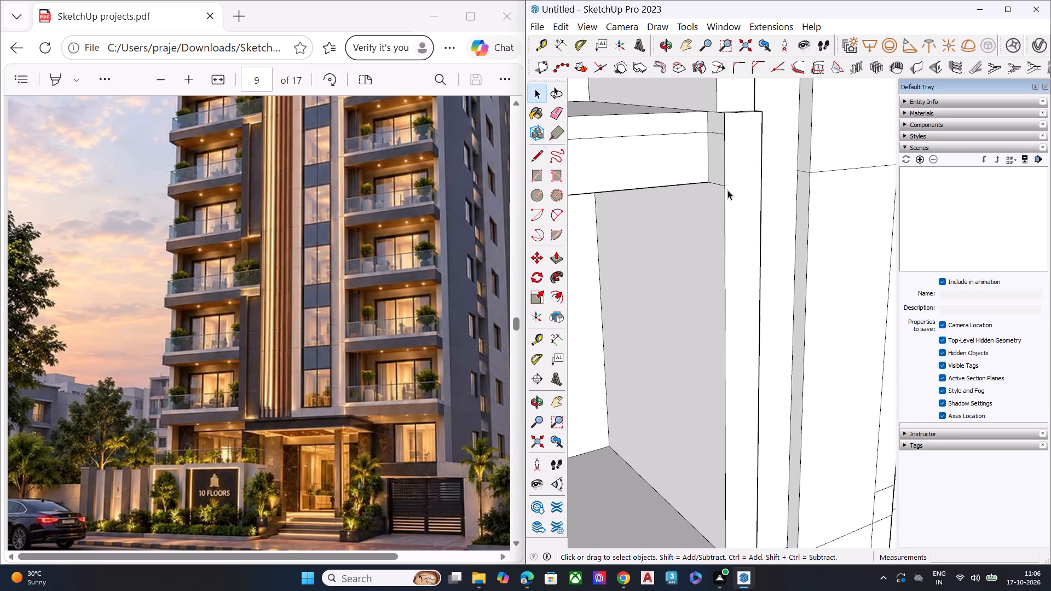
key("l")
left_click(725, 188)
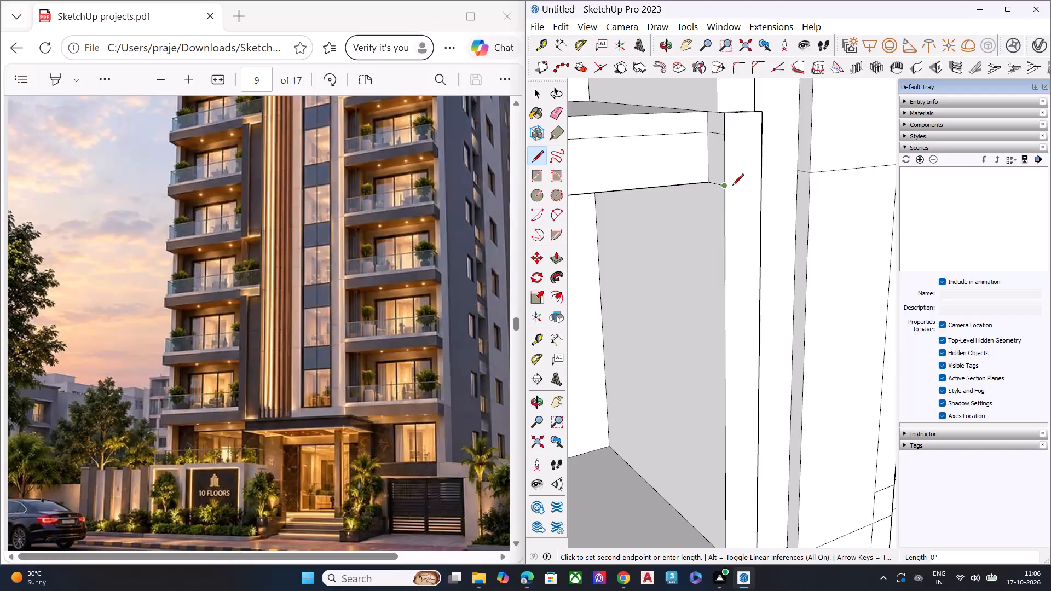
left_click(761, 179)
key("space")
Push/Pull the strip's small face above the new line inward 1' 7 1/8", flush with the adjoining slab's front.
left_click(738, 164)
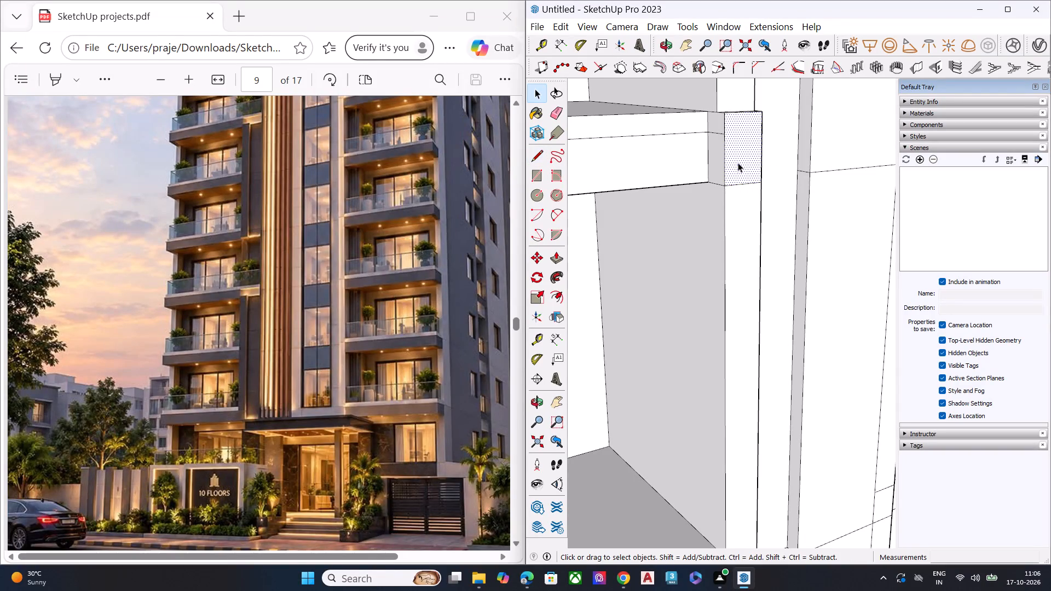
key("p")
left_click(723, 113)
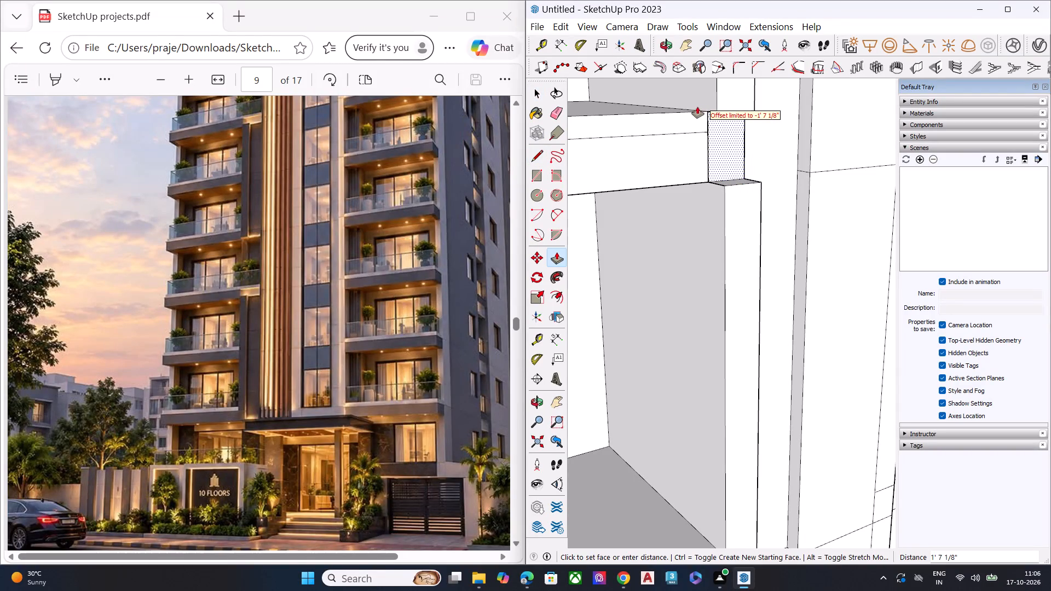
left_click(697, 107)
key("space")
Examine the recessed strip face and its alignment with the adjoining slab band and the strip beside it.
middle_click_drag(738, 154, 635, 153)
scroll(701, 129, "down", 3)
scroll(704, 131, "up", 1)
scroll(708, 133, "down", 3)
middle_click_drag(726, 143, 662, 137)
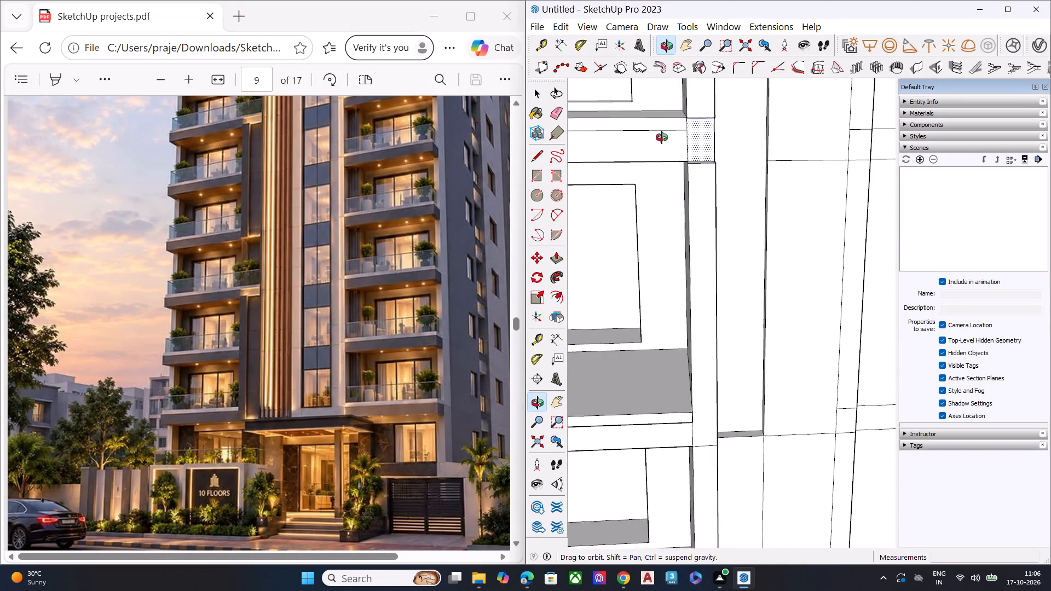
middle_click_drag(662, 137, 652, 135)
middle_click_drag(705, 121, 701, 115)
scroll(705, 120, "up", 1)
scroll(699, 115, "down", 8)
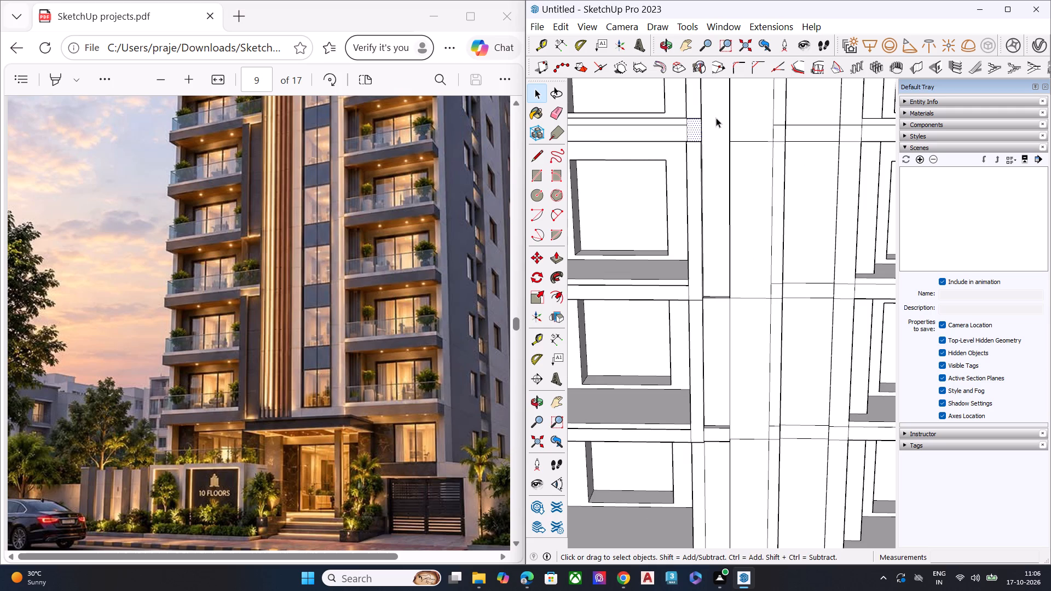
scroll(687, 102, "down", 3)
scroll(692, 94, "up", 5)
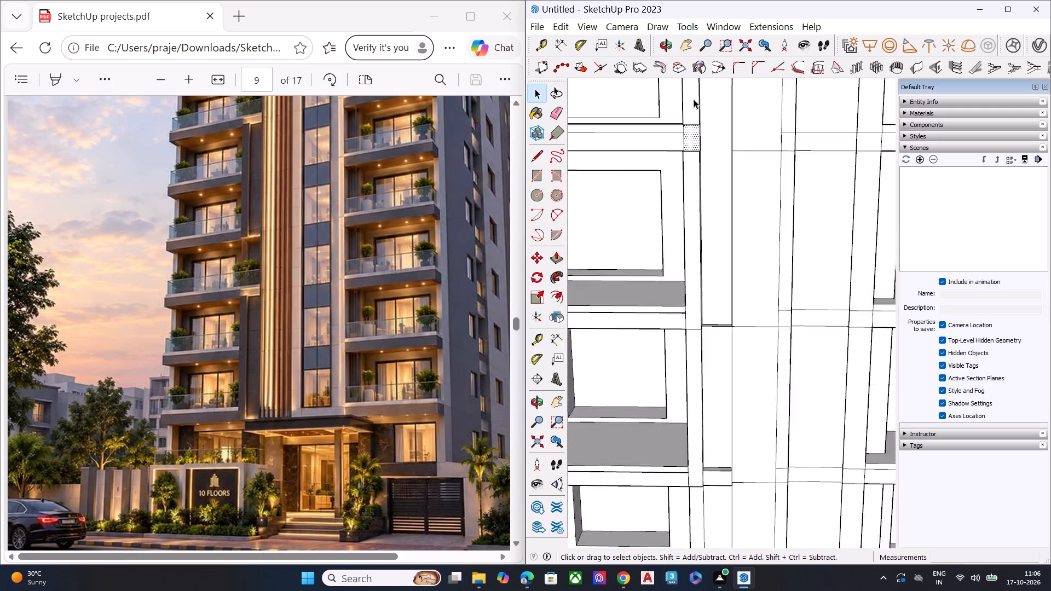
scroll(694, 99, "up", 3)
middle_click_drag(702, 138, 660, 134)
scroll(660, 134, "up", 1)
key("space")
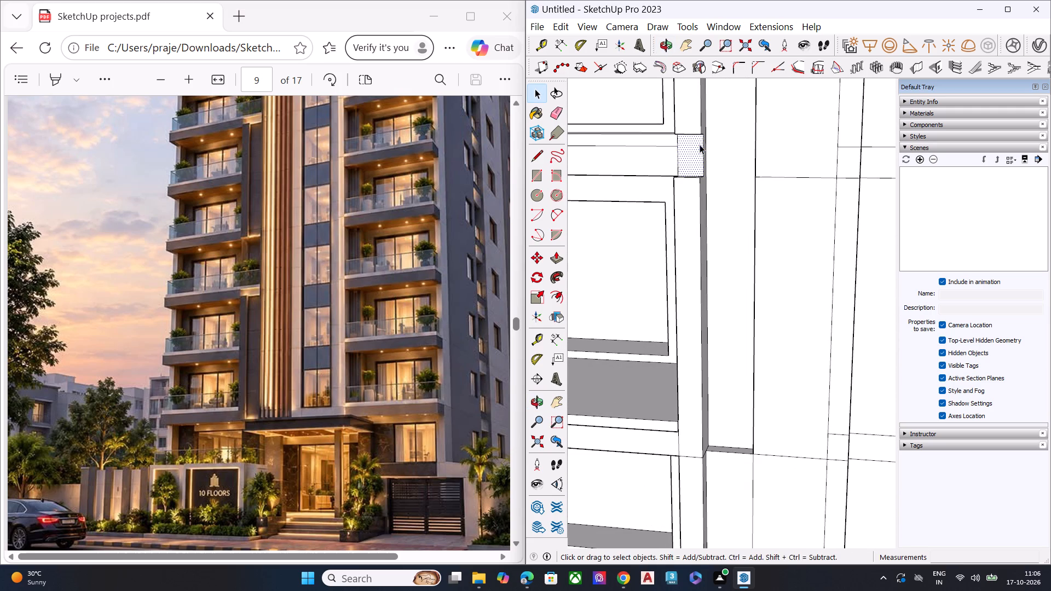
middle_click_drag(695, 144, 547, 206)
middle_click_drag(732, 196, 661, 215)
scroll(692, 206, "down", 6)
key("space")
scroll(712, 203, "down", 7)
Draw two 1' 1 15/16" lines from the recess's upper and lower corners across the strip's side face to the wall behind.
middle_click_drag(688, 218, 569, 268)
scroll(666, 161, "up", 10)
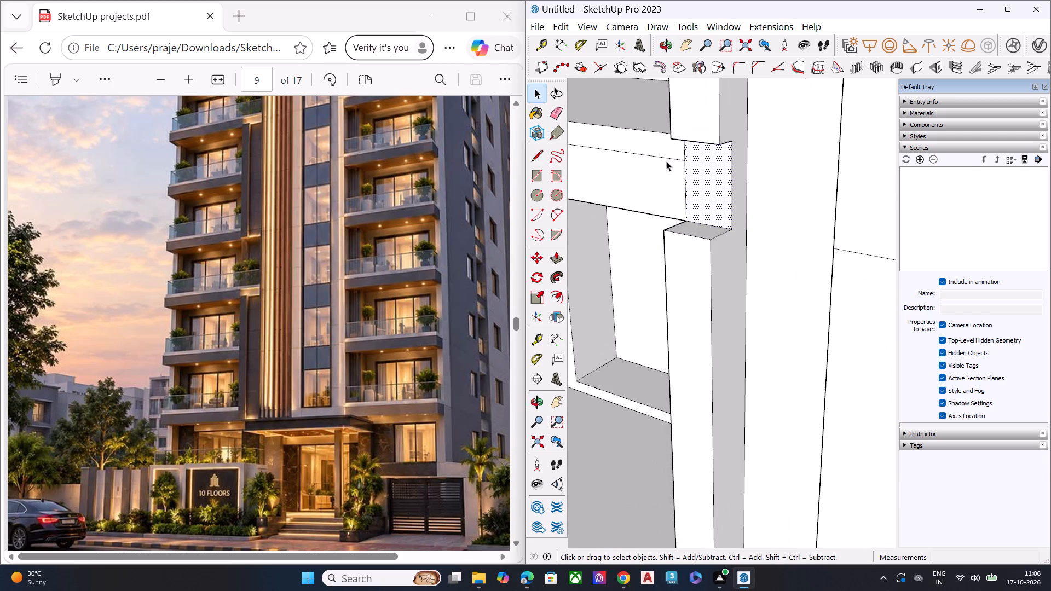
left_click(701, 160)
scroll(726, 159, "up", 1)
middle_click_drag(726, 159, 692, 171)
key("space")
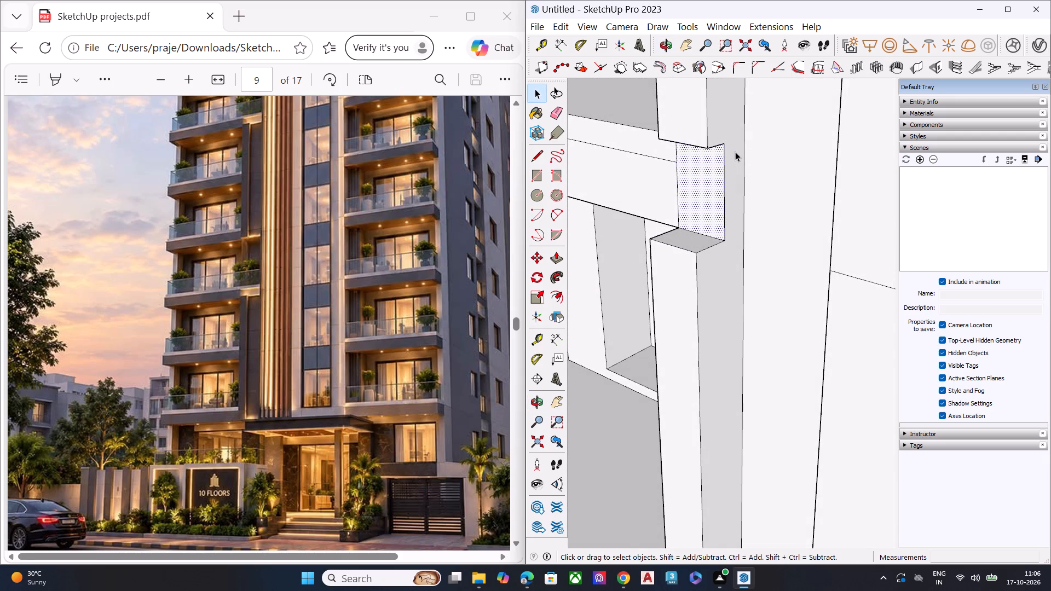
key("l")
left_click(724, 143)
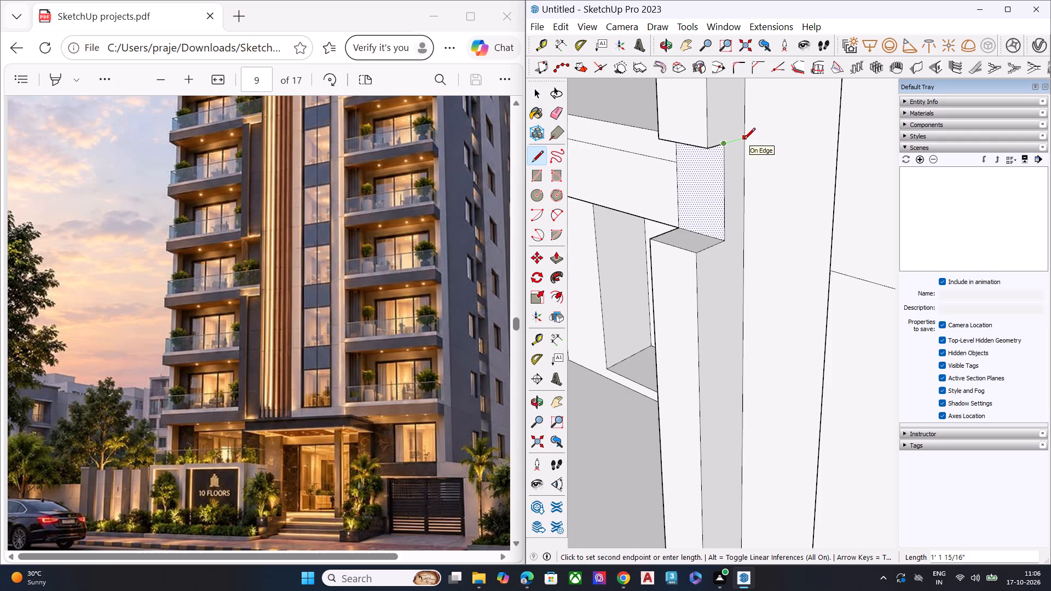
left_click(744, 140)
left_click(724, 242)
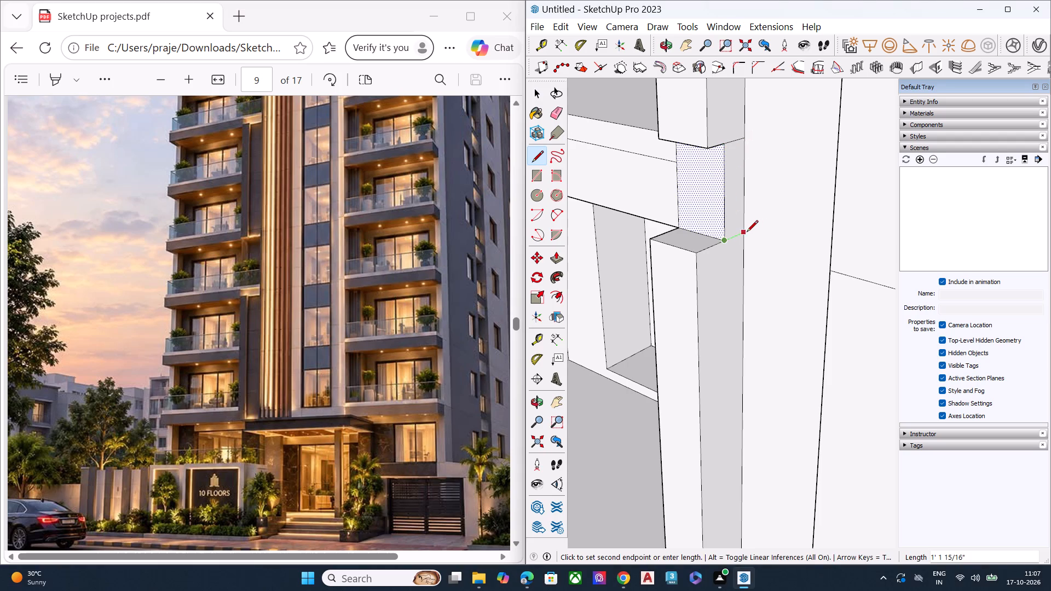
left_click(746, 233)
key("space")
Push/Pull the recess's back face inward 1' 1 15/16", flush with the wall behind, and delete the leftover vertical edge.
left_click(734, 200)
left_click(711, 202)
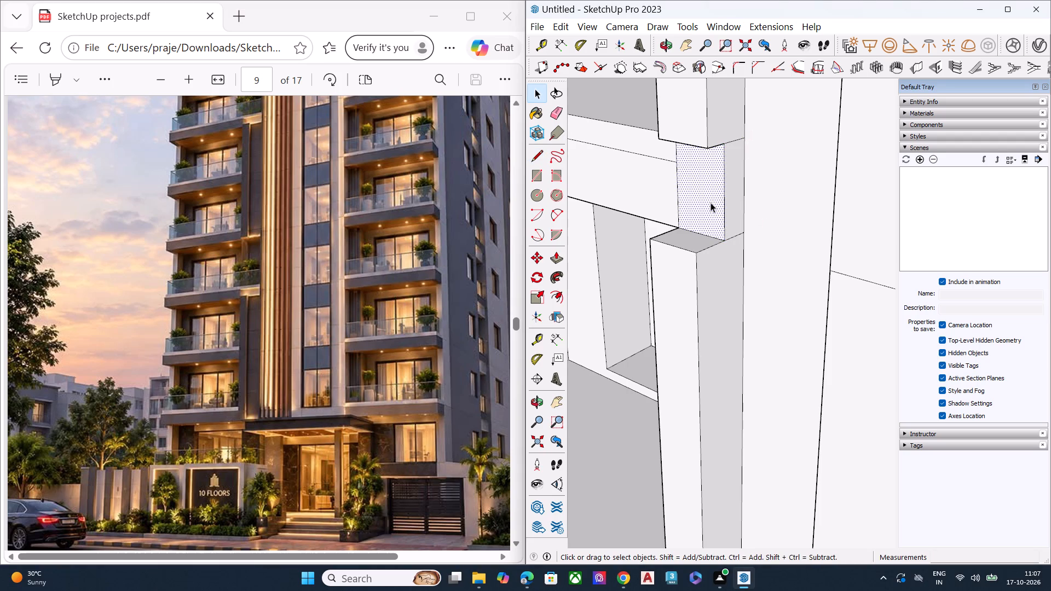
key("p")
left_click(711, 194)
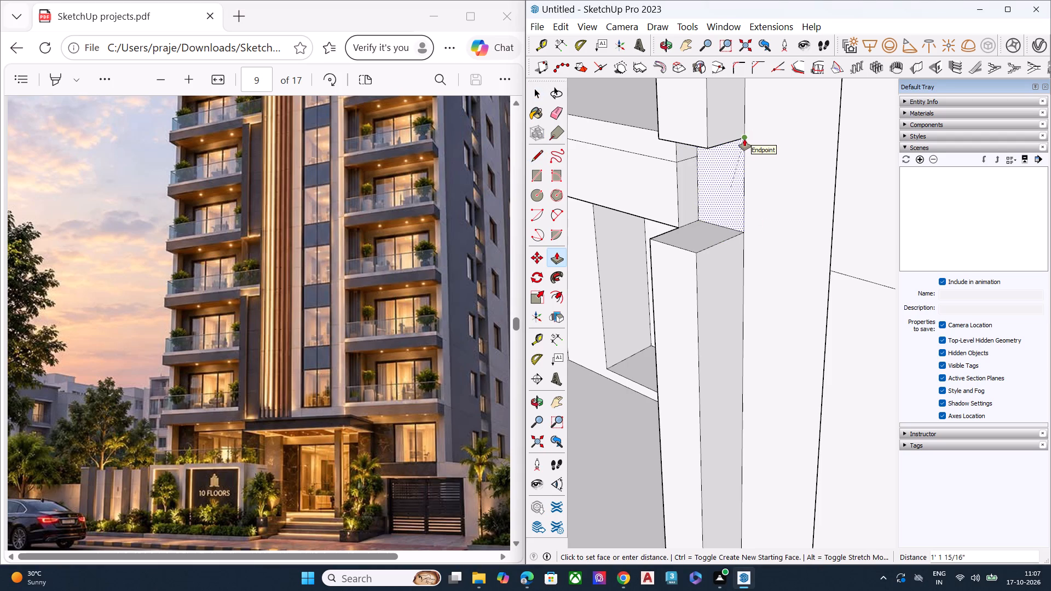
left_click(743, 134)
key("space")
middle_click_drag(726, 181, 778, 124)
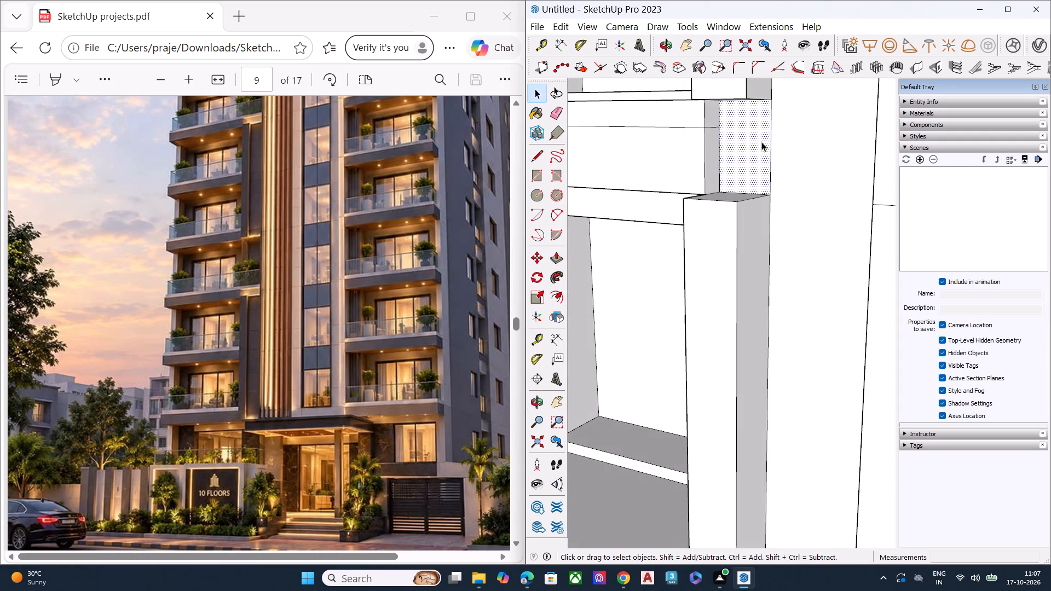
left_click(761, 142)
left_click(770, 147)
key("Delete")
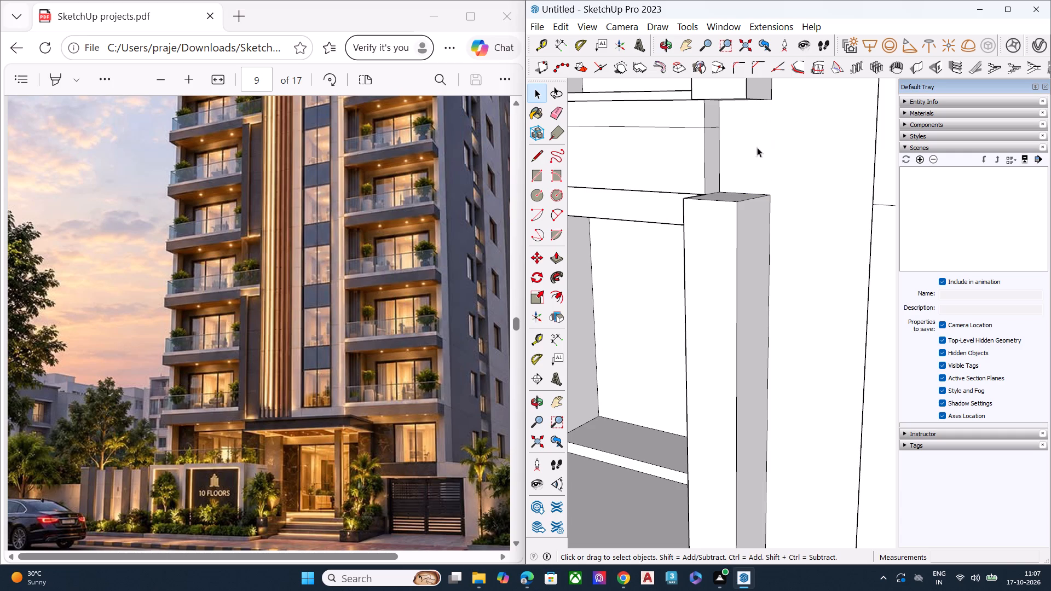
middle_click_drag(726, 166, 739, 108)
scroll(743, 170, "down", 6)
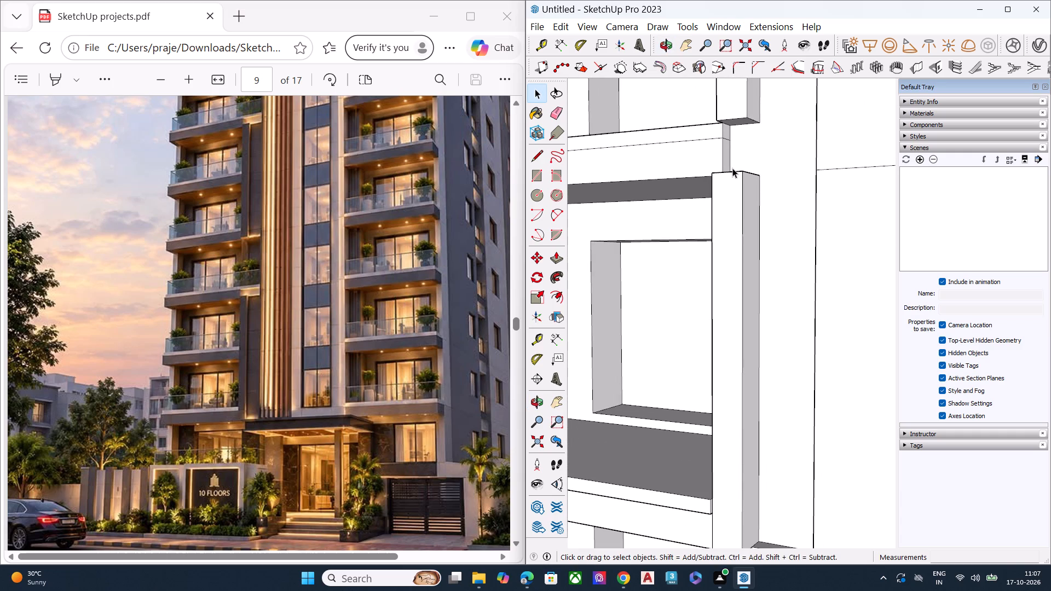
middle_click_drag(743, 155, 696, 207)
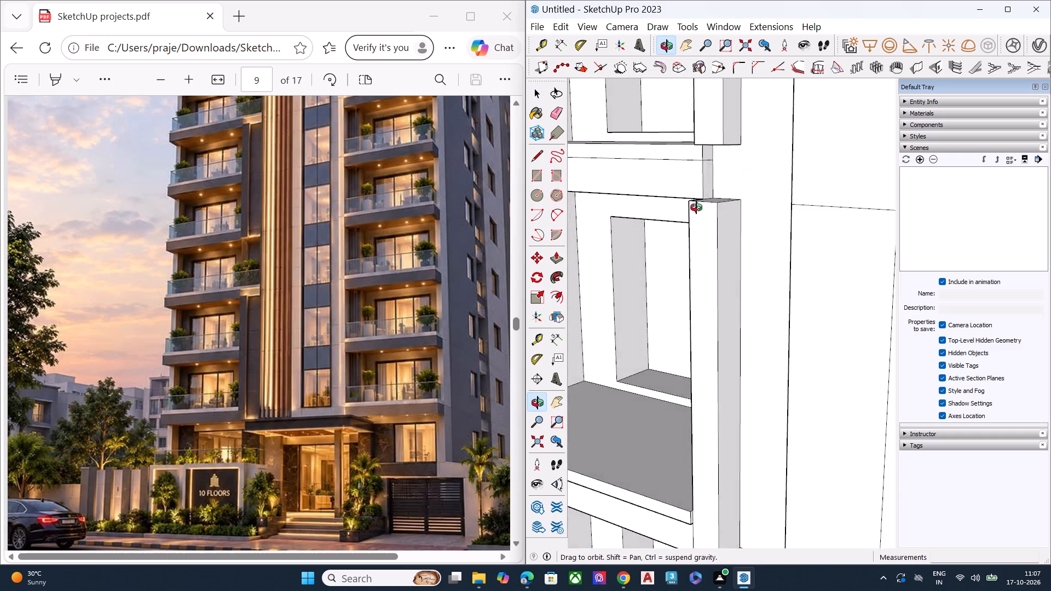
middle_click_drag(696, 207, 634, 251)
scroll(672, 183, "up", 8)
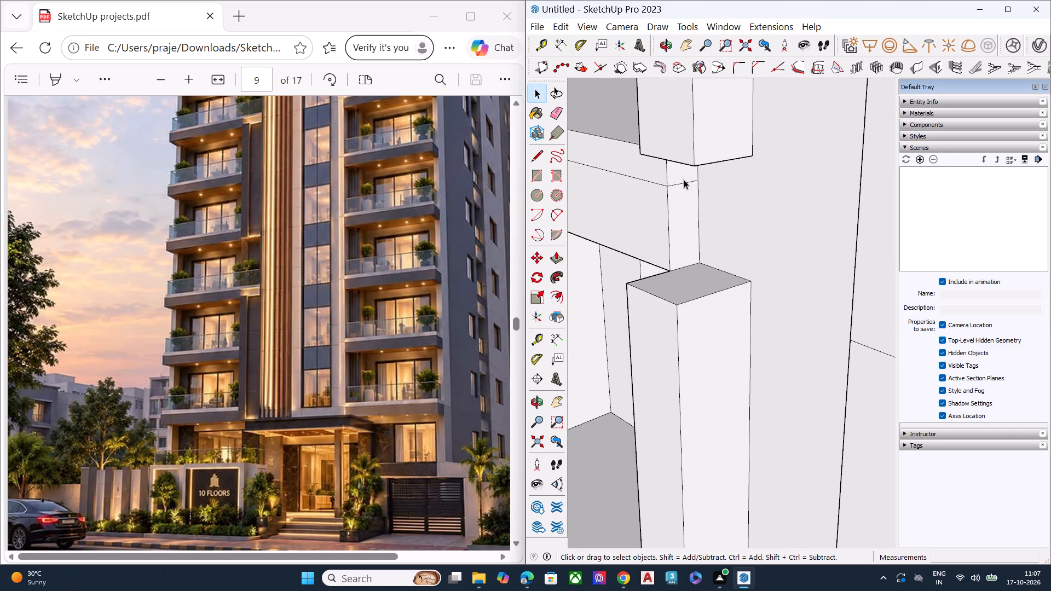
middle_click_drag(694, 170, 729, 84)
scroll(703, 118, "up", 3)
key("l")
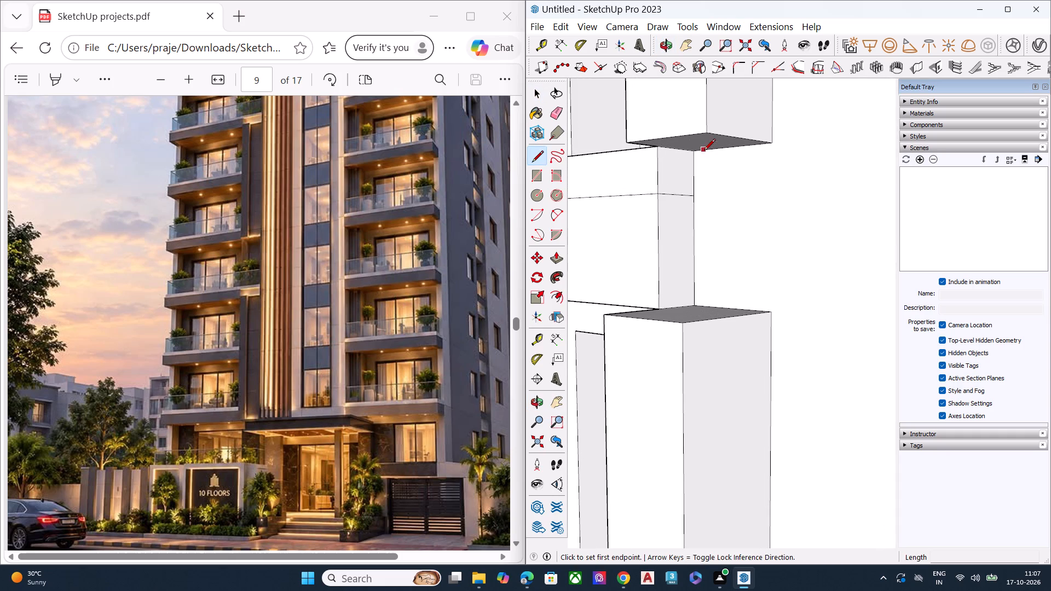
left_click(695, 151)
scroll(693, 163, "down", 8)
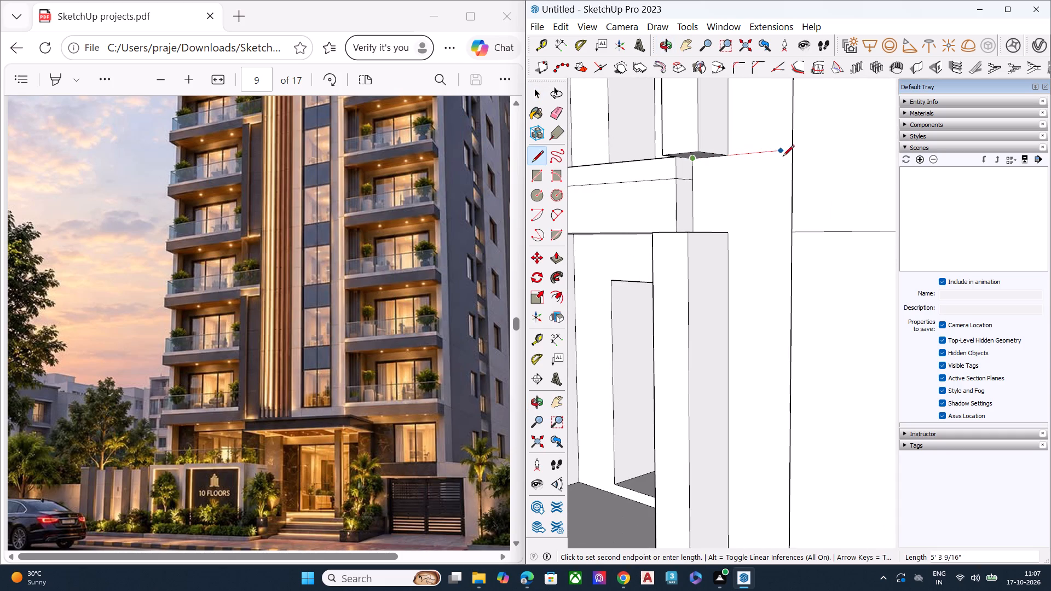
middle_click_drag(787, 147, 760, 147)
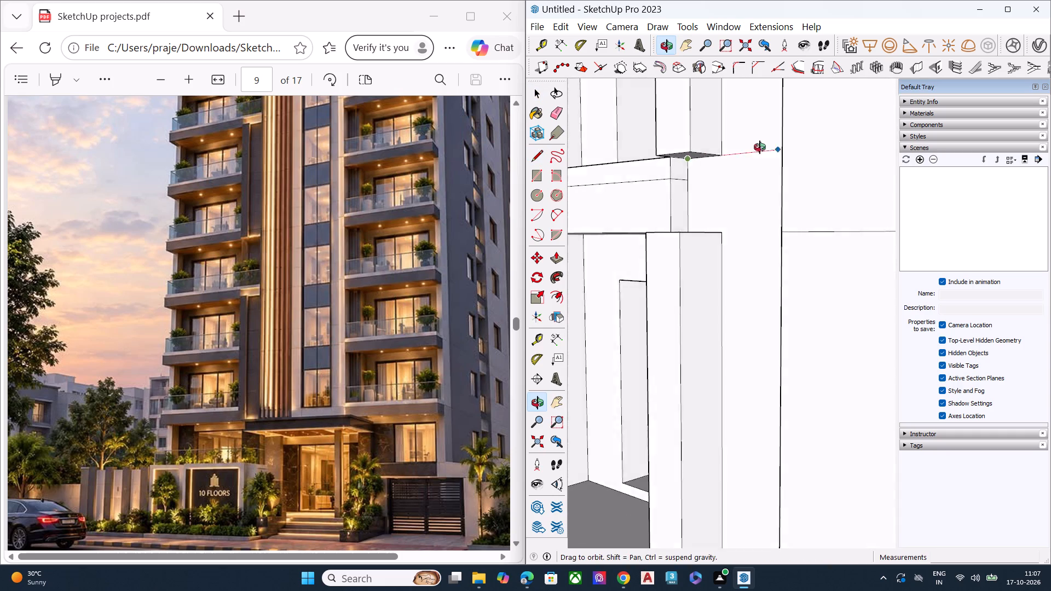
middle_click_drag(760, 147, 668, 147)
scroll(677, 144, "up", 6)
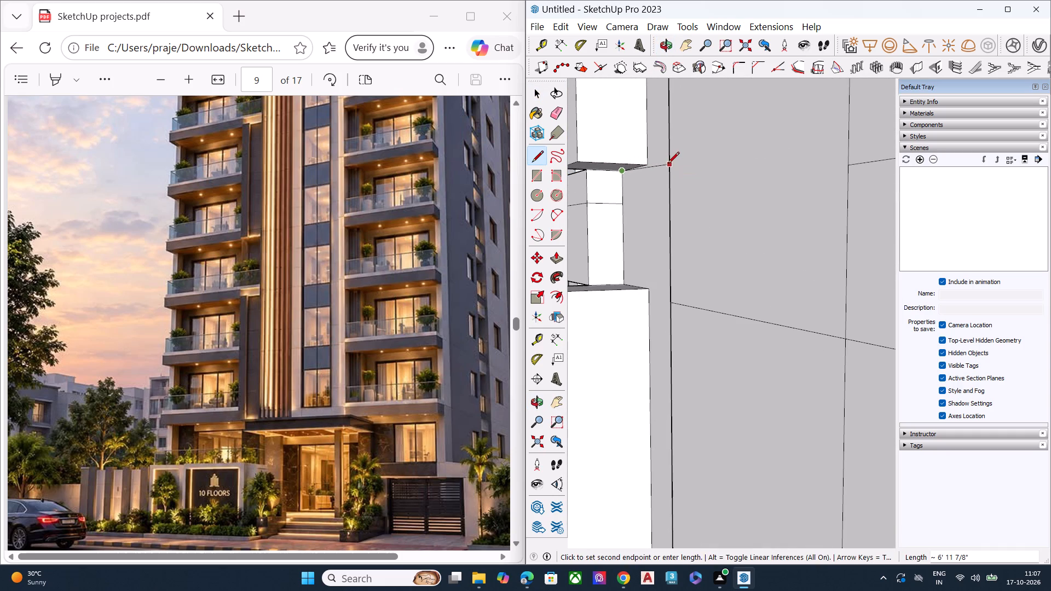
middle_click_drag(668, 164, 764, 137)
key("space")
Push/Pull the upper part of the slab's end face through the gap in the strip to the wall's outer corner.
scroll(795, 178, "down", 13)
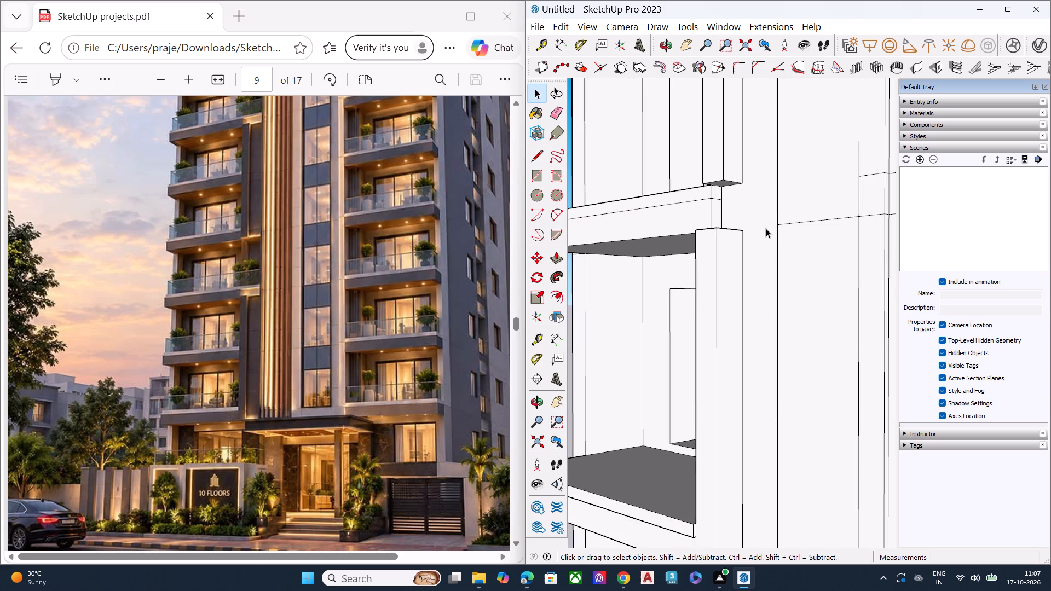
scroll(390, 306, "up", 2)
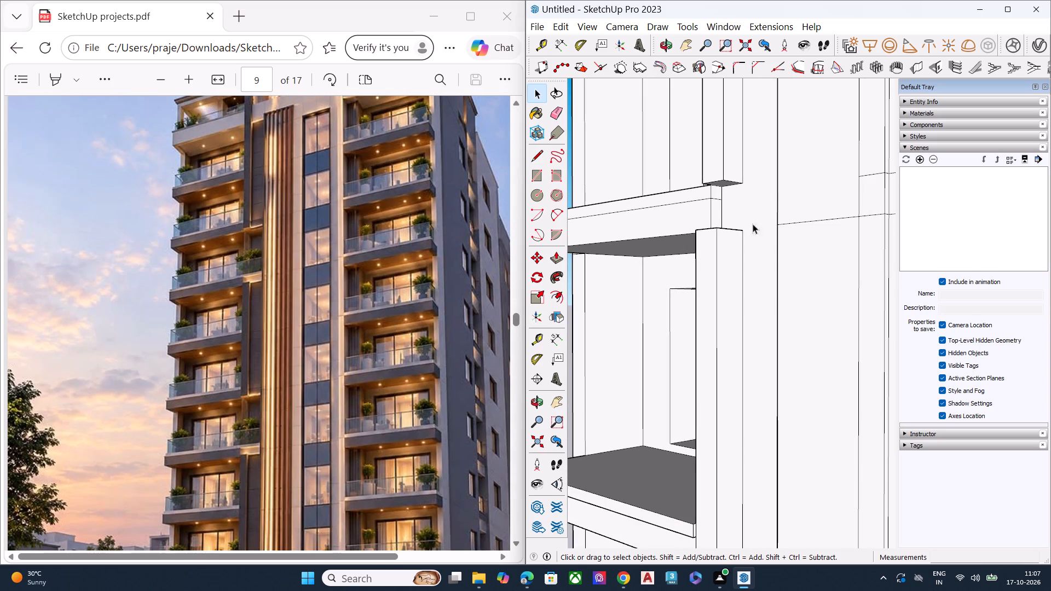
scroll(268, 334, "down", 2)
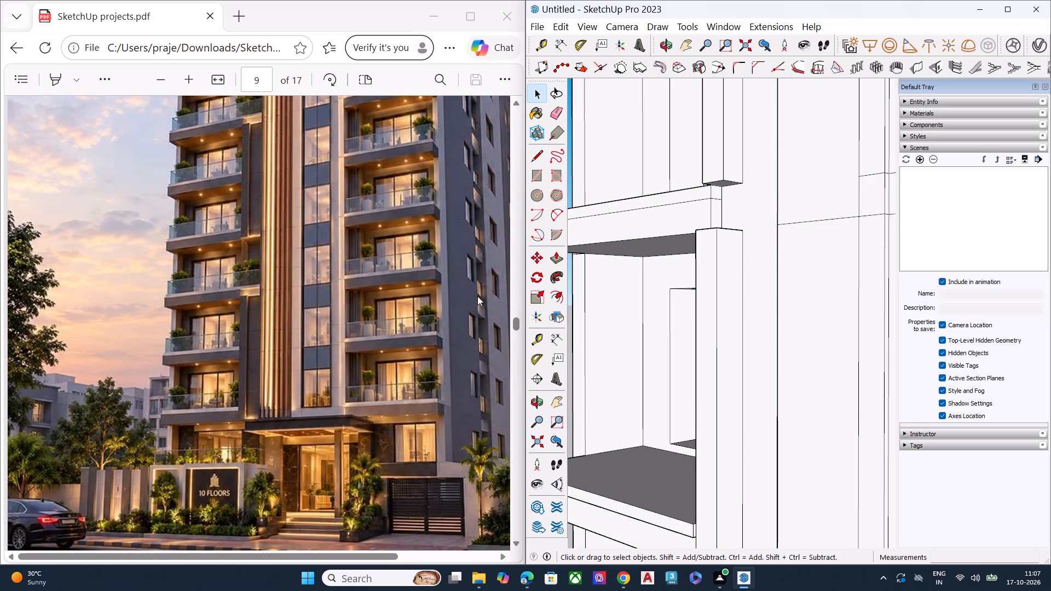
scroll(734, 241, "down", 3)
middle_click_drag(736, 216, 697, 257)
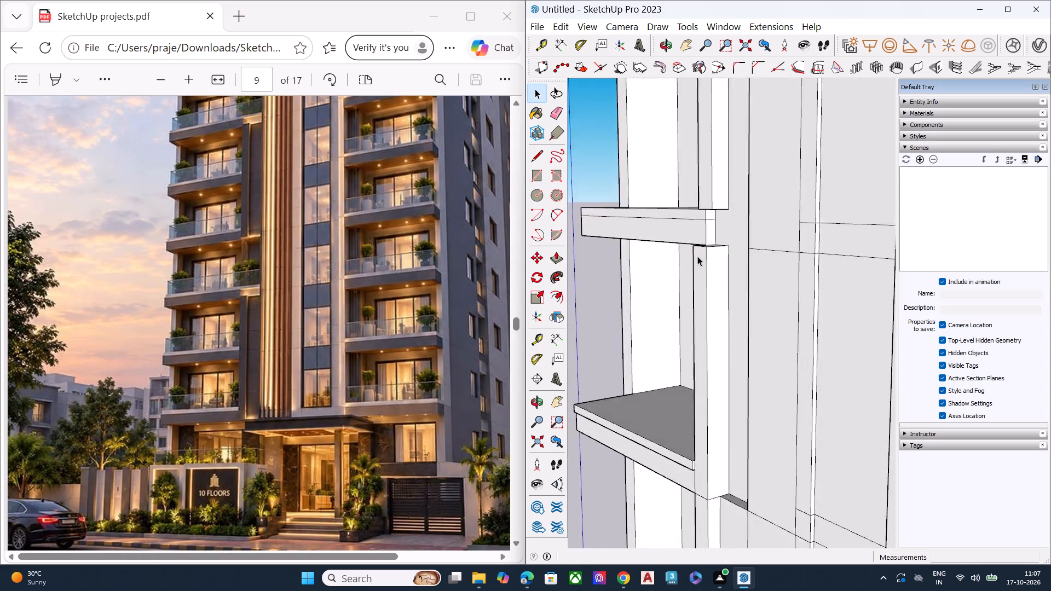
scroll(697, 236, "up", 10)
left_click(706, 214)
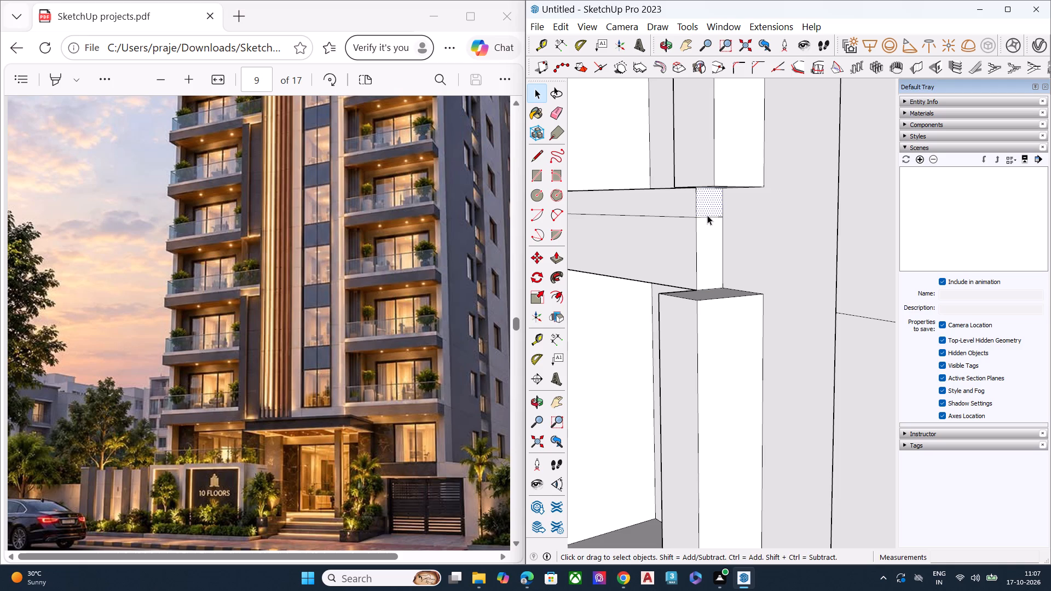
key("space")
key("p")
left_click(711, 200)
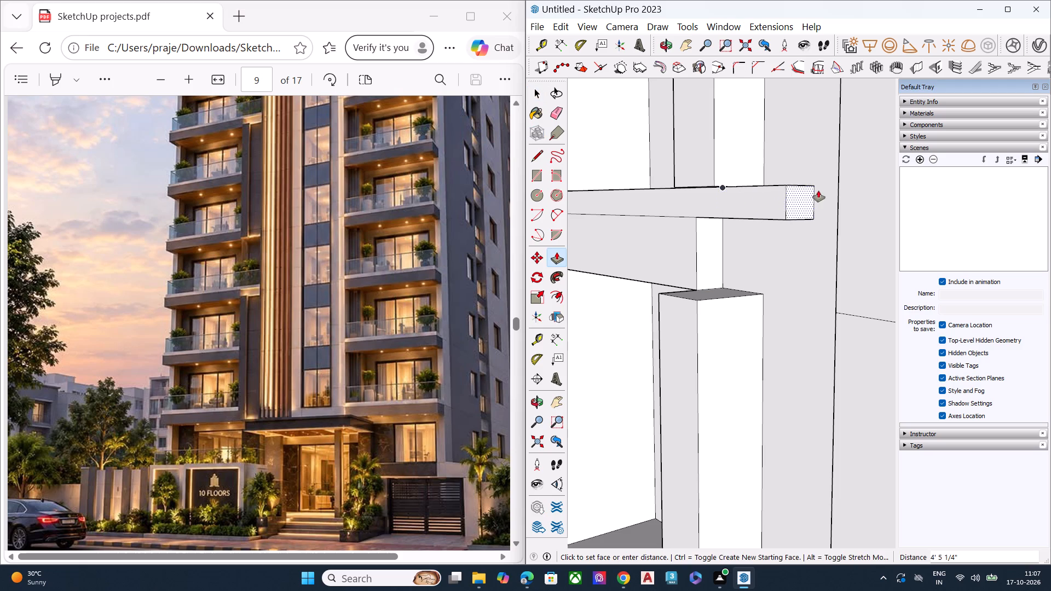
left_click(839, 190)
Push/Pull the remaining lower part of the slab's end face to the same outer corner of the wall.
middle_click_drag(761, 215, 633, 258)
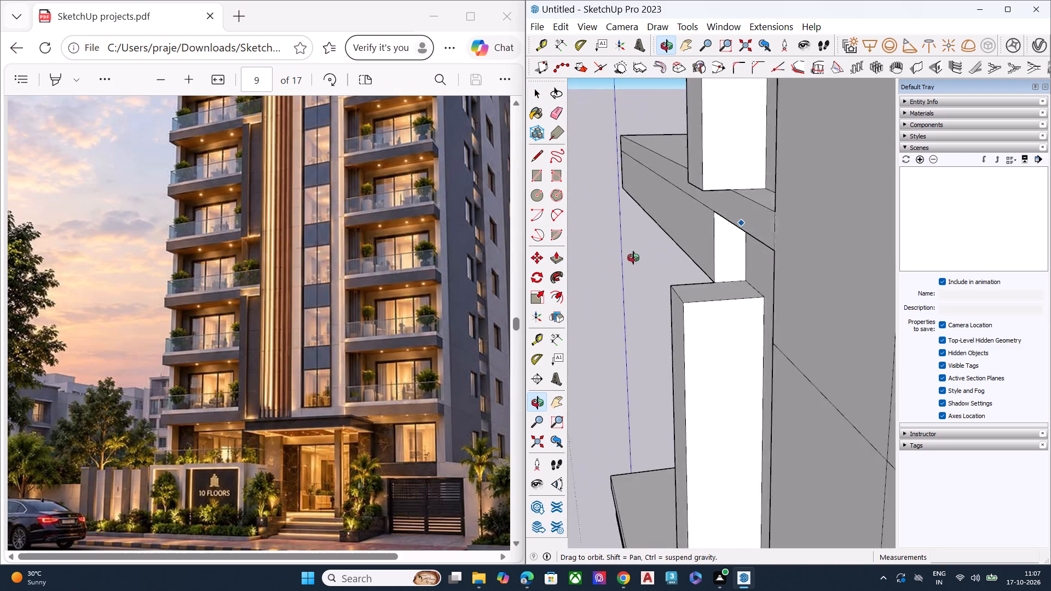
middle_click_drag(633, 258, 776, 229)
key("space")
left_click(702, 244)
key("p")
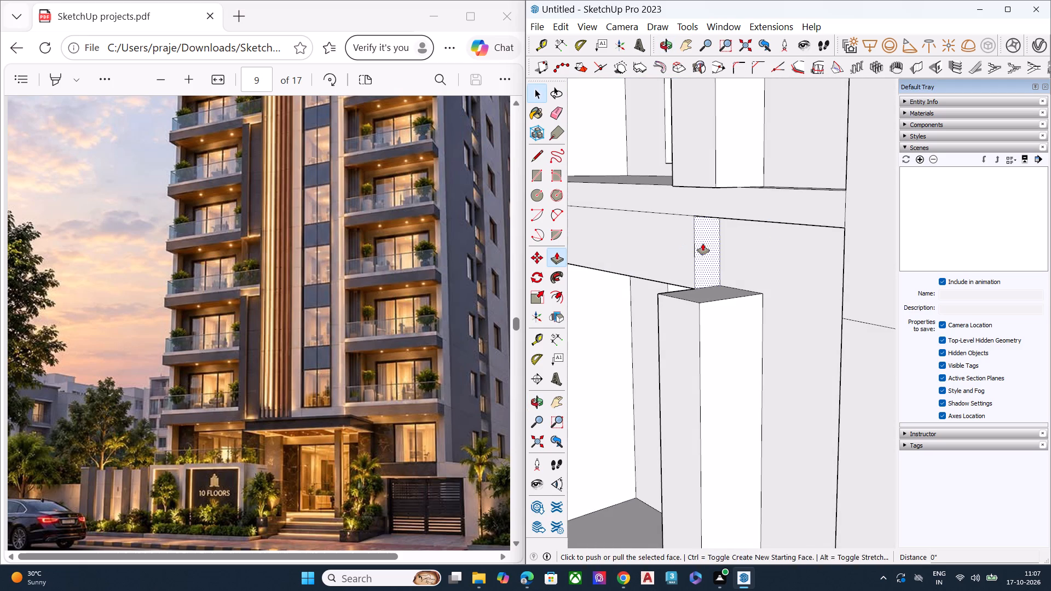
left_click(703, 244)
left_click(846, 225)
key("space")
Push/Pull the extended slab's lower front band outward 1' 7 1/8".
scroll(828, 230, "down", 8)
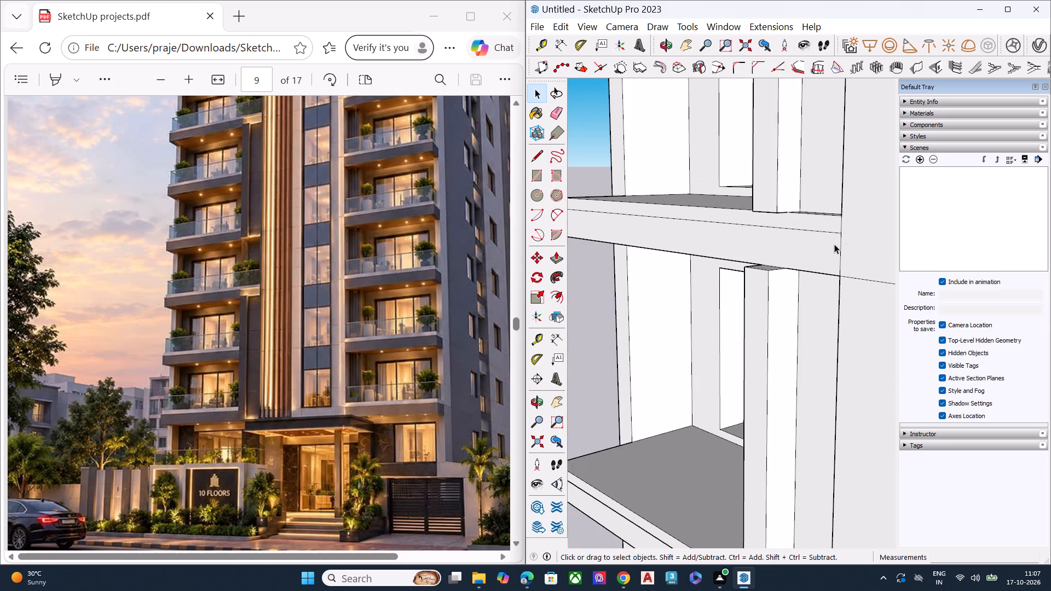
middle_click_drag(724, 239, 836, 244)
scroll(787, 233, "down", 8)
middle_click_drag(783, 242, 679, 253)
scroll(763, 238, "up", 9)
left_click(775, 253)
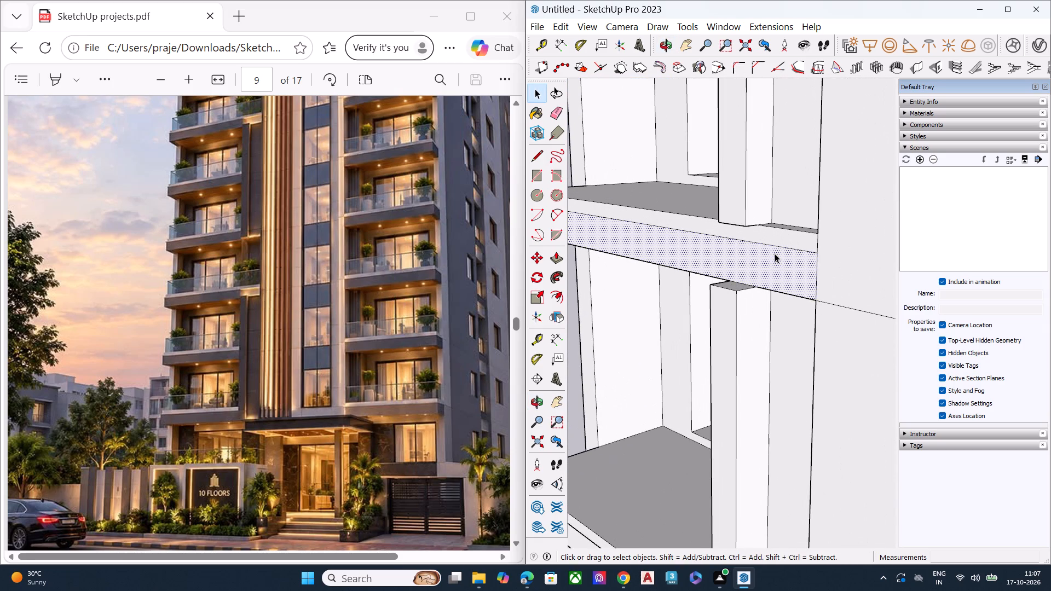
key("p")
left_click(772, 260)
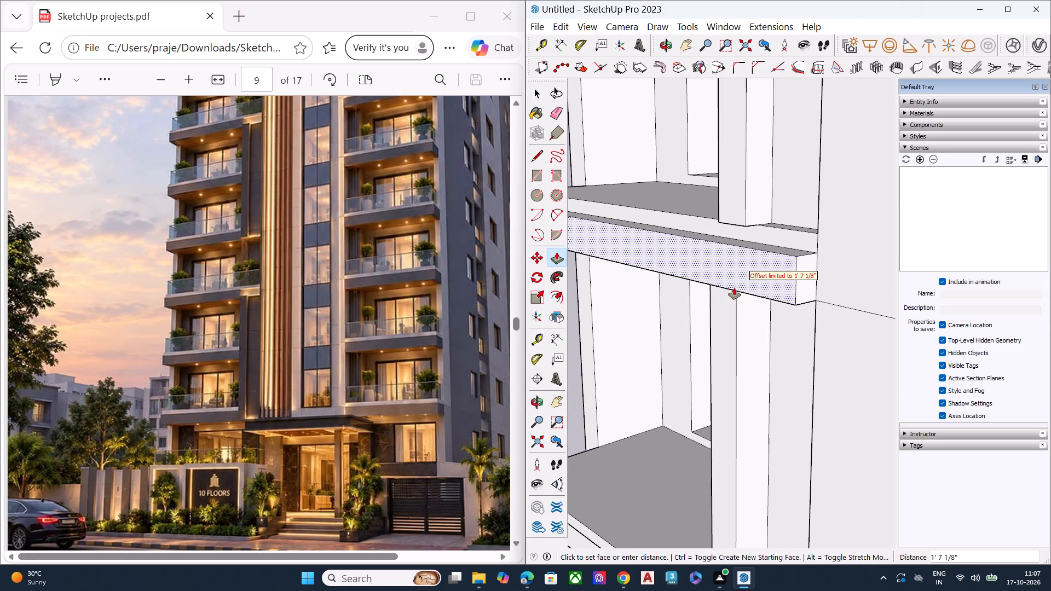
left_click(734, 296)
Push/Pull the slab's upper front band outward, first 10 13/16" and on until flush with the lower band.
key("space")
left_click(775, 238)
key("p")
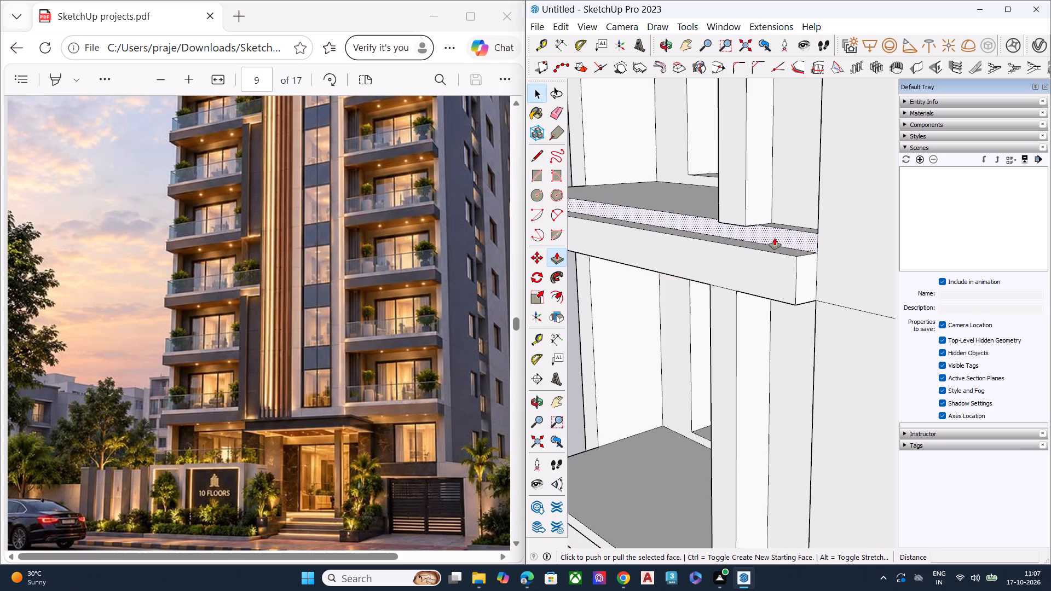
left_click(782, 235)
left_click(754, 246)
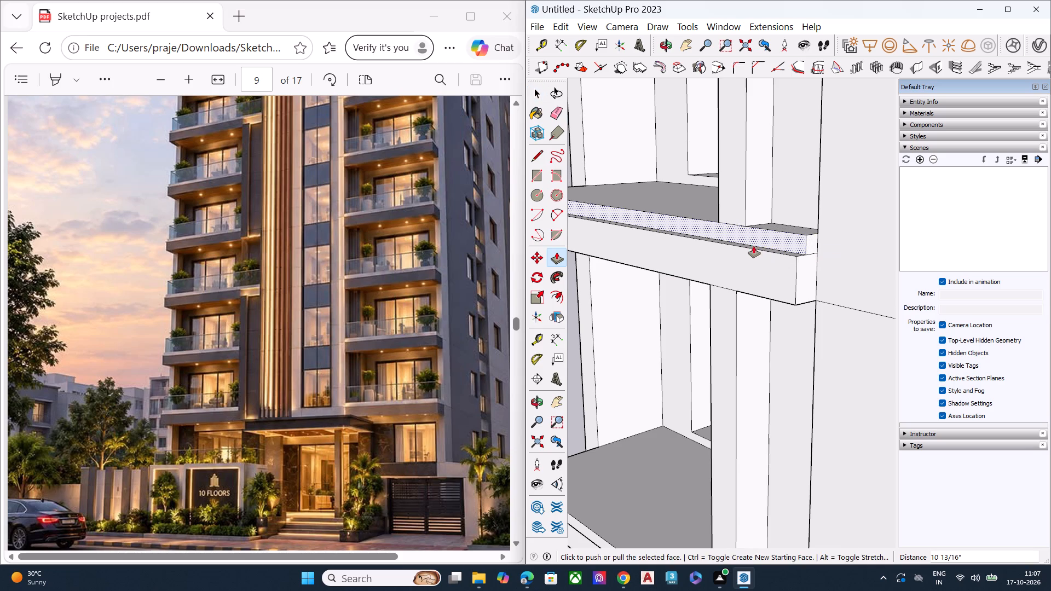
left_click(770, 236)
middle_click_drag(789, 263, 775, 339)
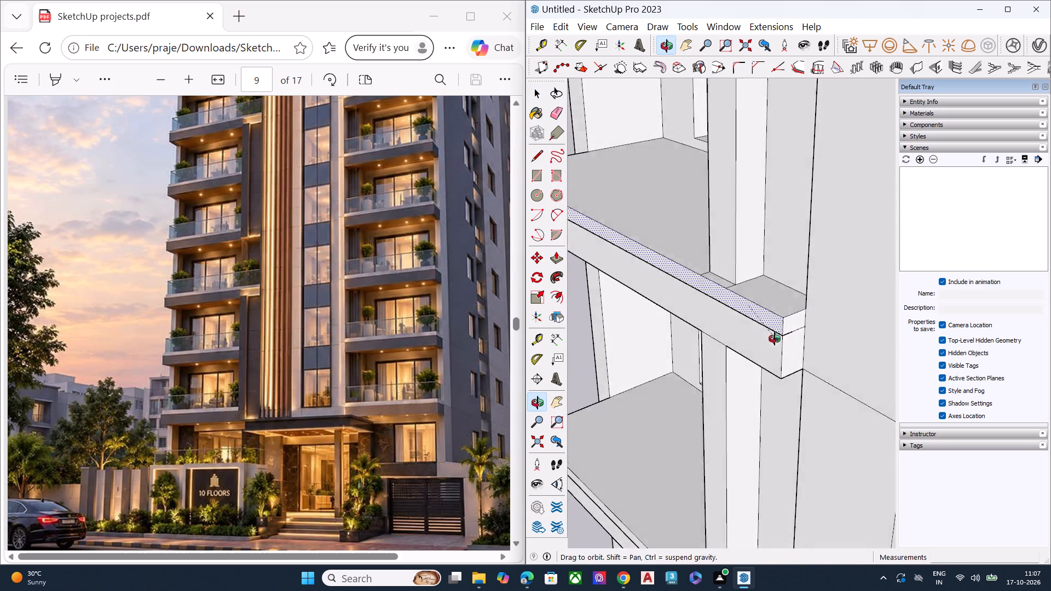
middle_click_drag(775, 339, 769, 353)
scroll(767, 352, "up", 1)
left_click(713, 327)
Push/Pull the slab's upper front band slightly further outward, aligning it with the front edge of the slab below.
key("space")
middle_click_drag(729, 317, 729, 286)
scroll(727, 289, "up", 2)
left_click(726, 306)
key("p")
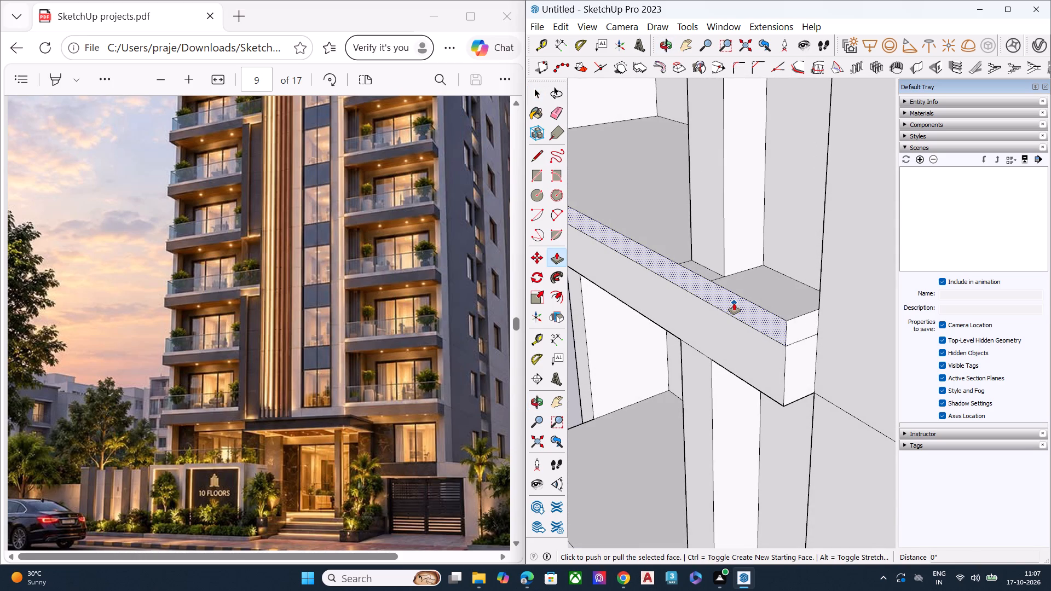
left_click(734, 303)
scroll(705, 301, "down", 12)
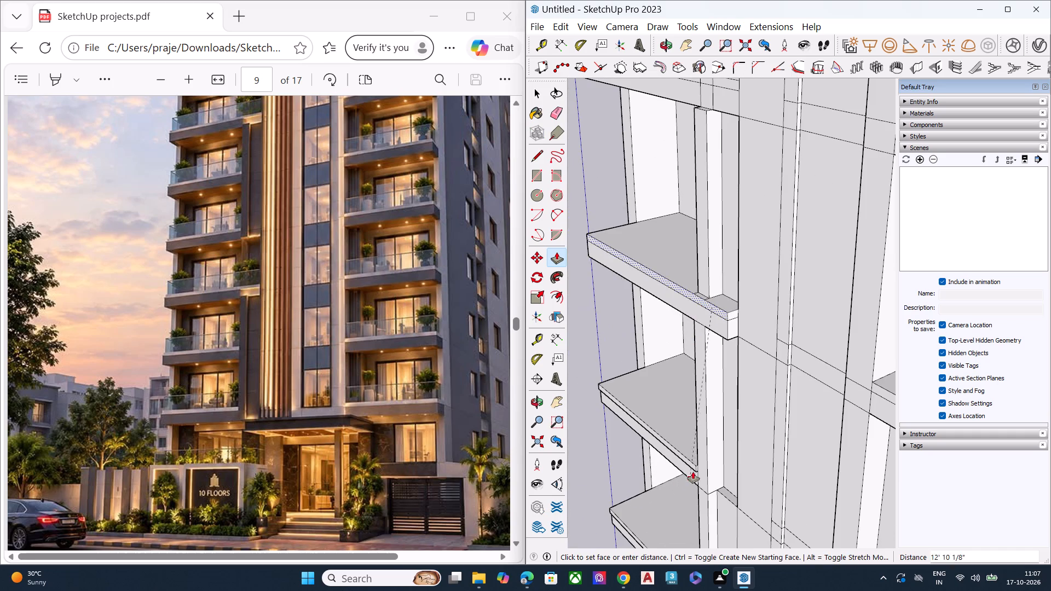
left_click(692, 466)
key("space")
left_click(609, 199)
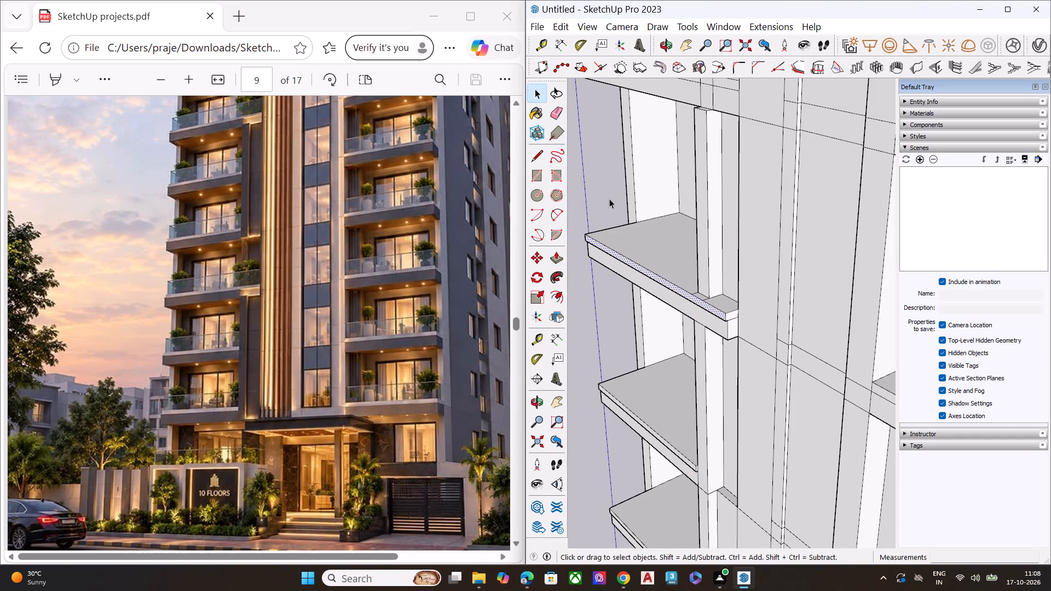
Examine the extended slab's front bands and end corner from below and above, and compare them with the neighbouring levels.
scroll(627, 210, "up", 1)
middle_click_drag(628, 208, 717, 80)
middle_click_drag(709, 268, 687, 189)
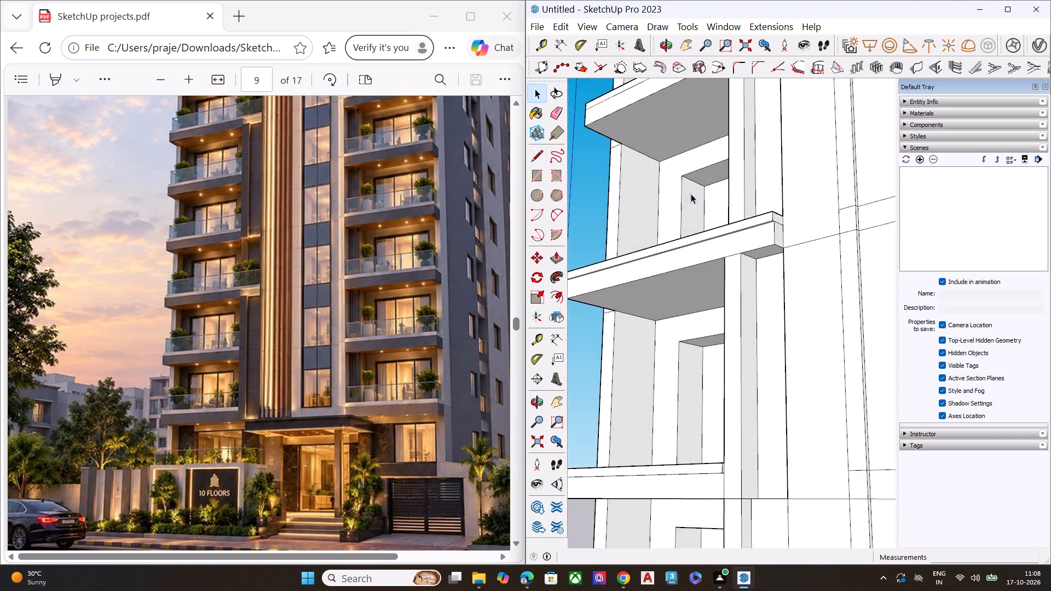
scroll(752, 208, "up", 6)
scroll(752, 208, "down", 2)
scroll(752, 208, "up", 2)
middle_click_drag(781, 237, 750, 442)
scroll(750, 439, "up", 7)
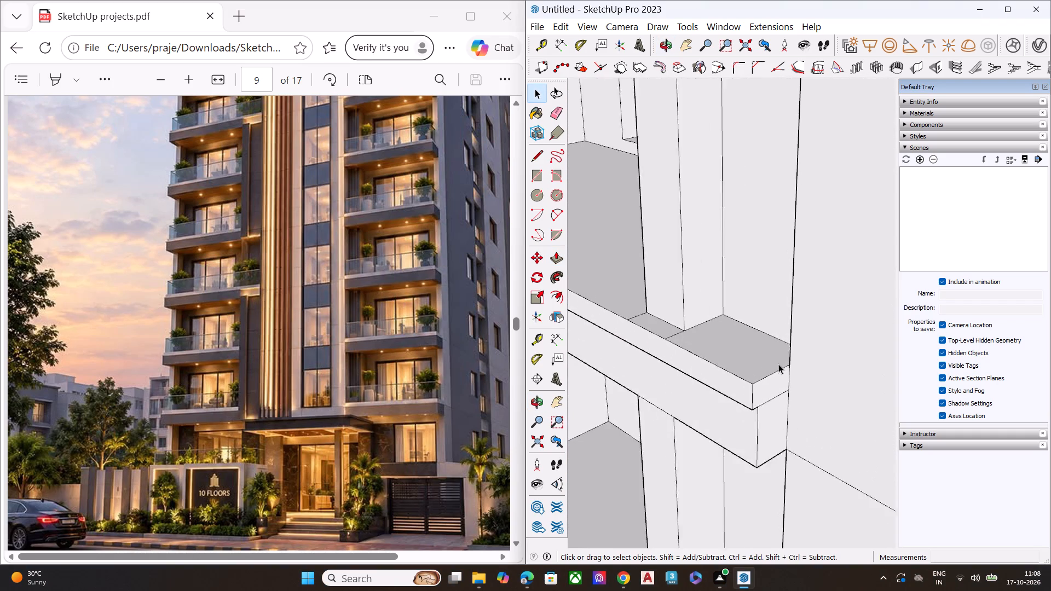
scroll(778, 364, "up", 3)
middle_click_drag(749, 385, 812, 184)
scroll(815, 181, "down", 6)
key("space")
scroll(815, 185, "up", 1)
scroll(815, 188, "down", 1)
scroll(816, 188, "up", 2)
scroll(817, 191, "down", 10)
scroll(818, 200, "up", 2)
scroll(818, 201, "down", 10)
middle_click_drag(719, 253, 931, 275)
scroll(763, 232, "down", 1)
scroll(763, 232, "up", 1)
scroll(763, 232, "down", 3)
scroll(763, 234, "up", 1)
scroll(763, 236, "down", 2)
middle_click_drag(767, 258, 770, 266)
scroll(769, 263, "down", 1)
middle_click_drag(770, 266, 791, 294)
scroll(802, 329, "up", 6)
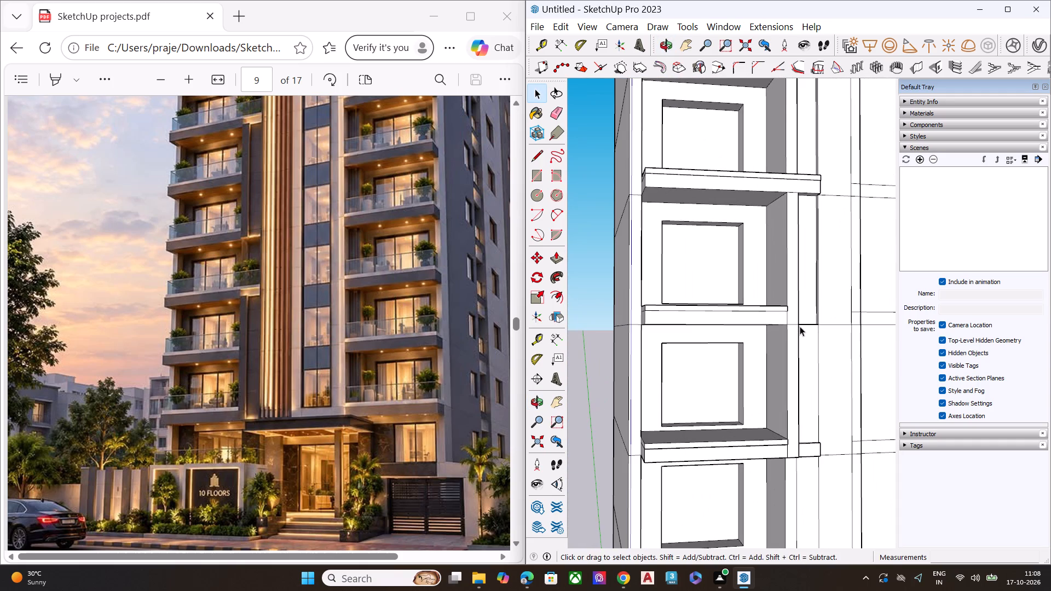
Examine the extended balcony slabs along the front facade and compare their pattern with the reference PDF image.
scroll(748, 318, "down", 3)
middle_click_drag(790, 328, 761, 337)
scroll(774, 331, "up", 8)
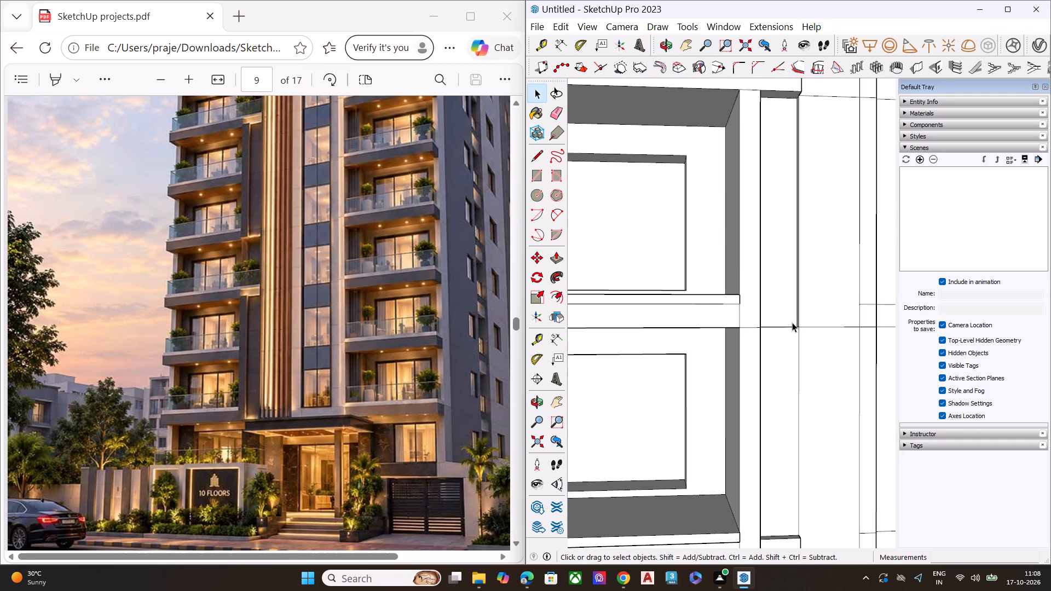
scroll(752, 293, "down", 9)
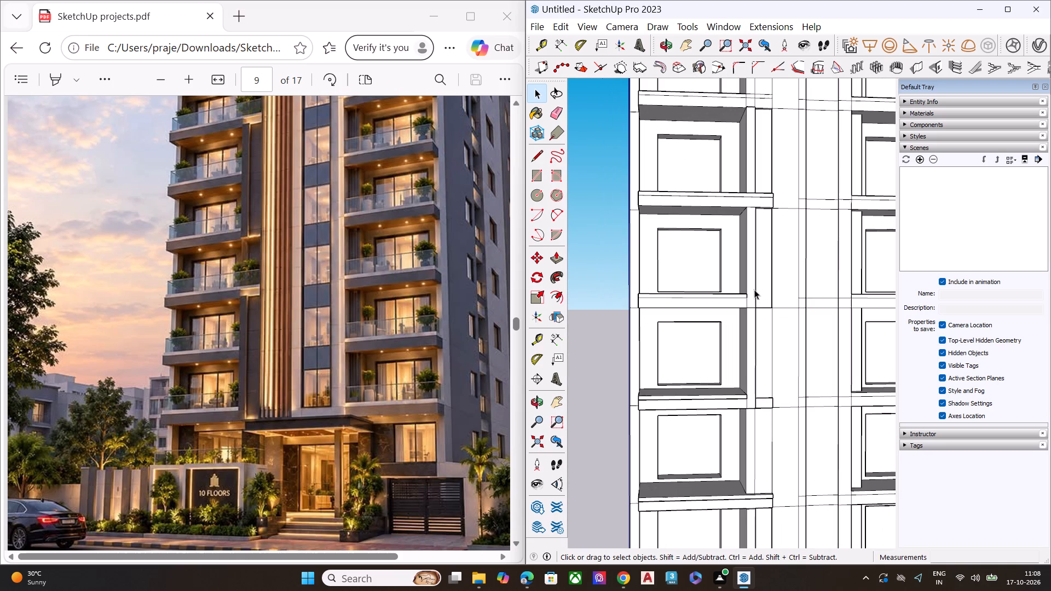
scroll(652, 270, "down", 9)
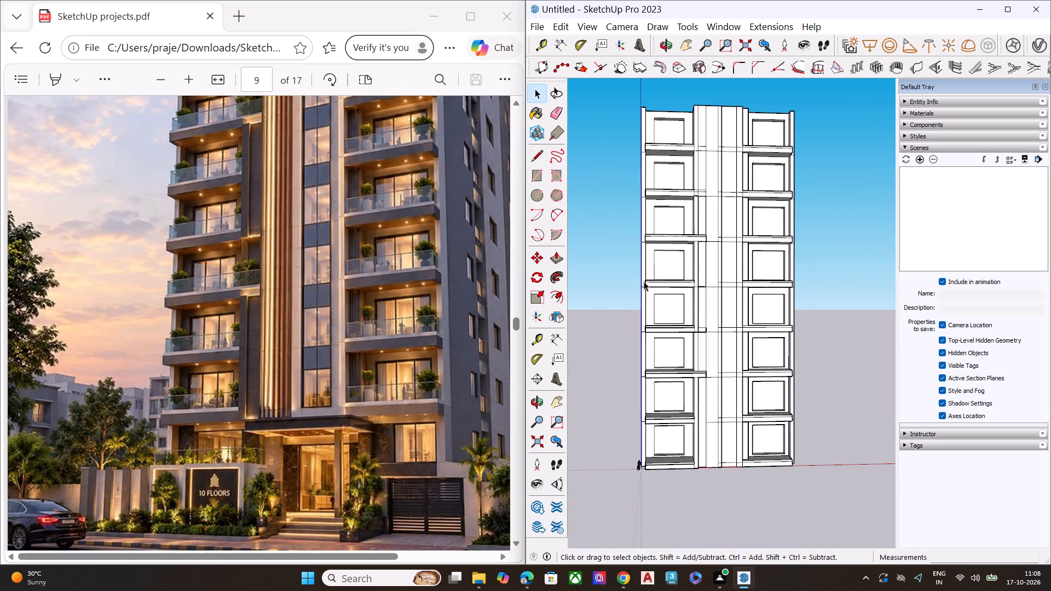
key("space")
left_click(604, 313)
middle_click_drag(694, 327, 518, 351)
middle_click_drag(616, 366, 565, 302)
scroll(388, 334, "up", 1)
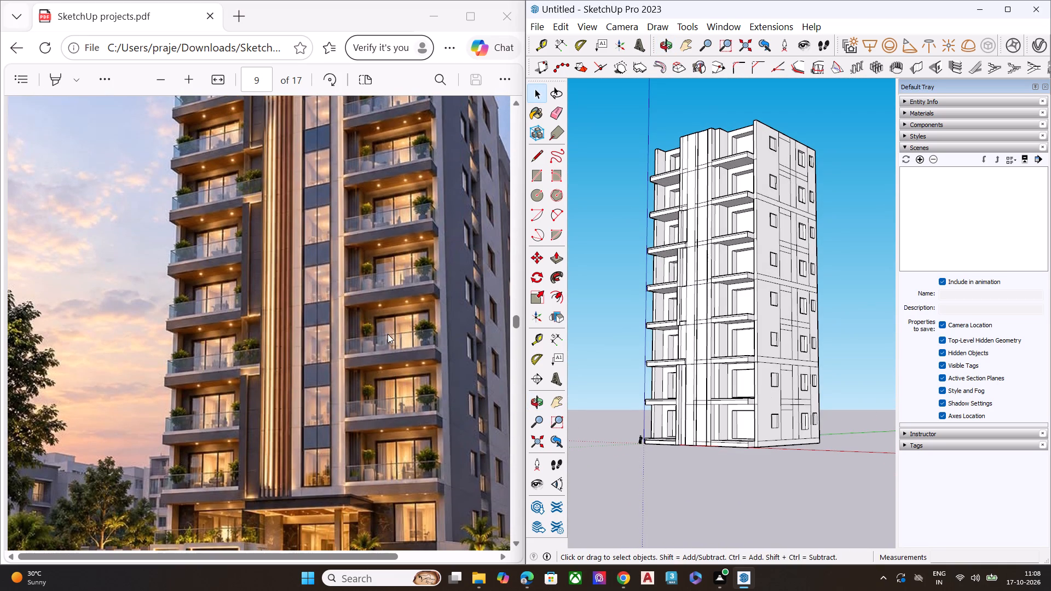
Erase the two horizontal edges crossing the narrow vertical strip at the extended slab's front band.
scroll(710, 263, "up", 7)
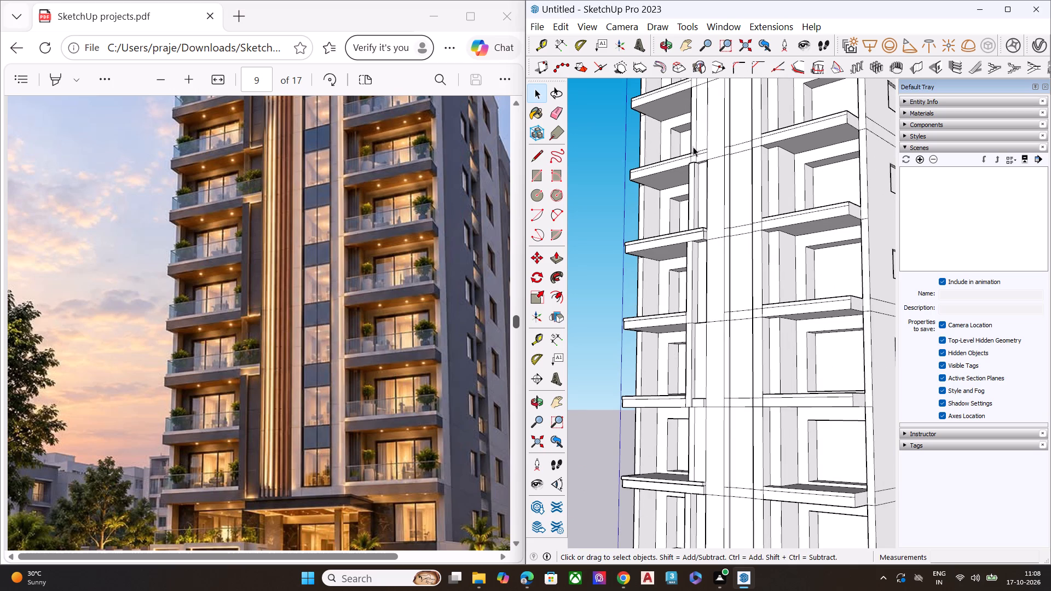
scroll(692, 147, "up", 10)
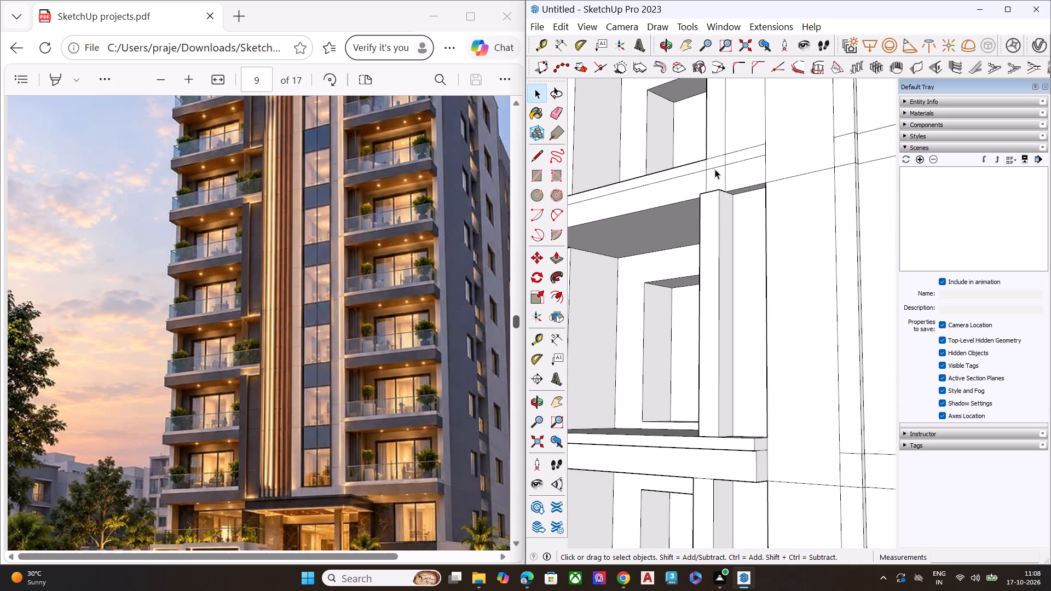
middle_click_drag(720, 177, 715, 322)
scroll(723, 183, "up", 1)
scroll(723, 183, "down", 2)
scroll(723, 183, "up", 6)
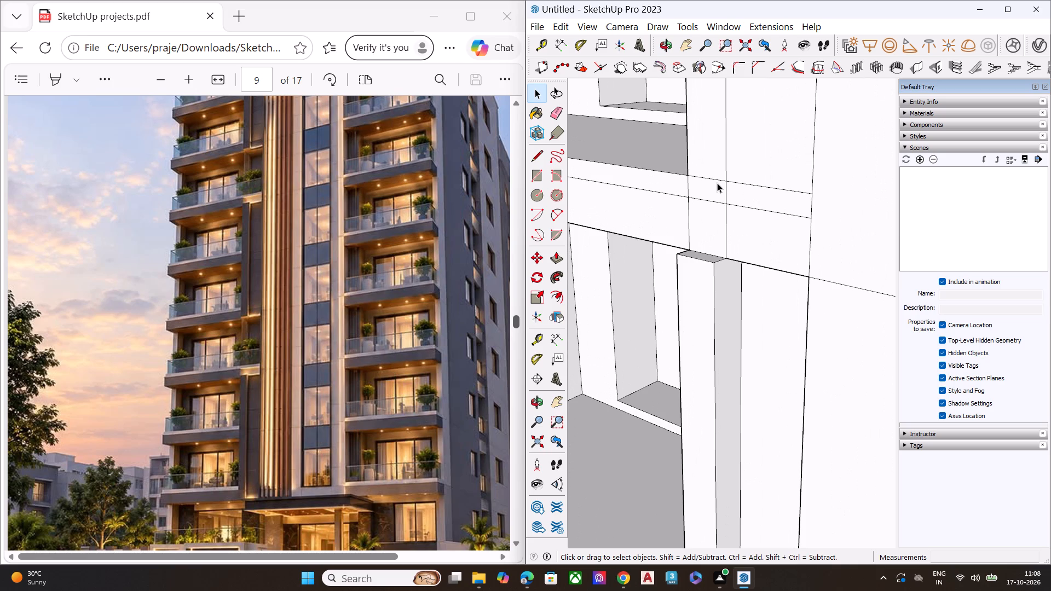
key("e")
left_click(707, 201)
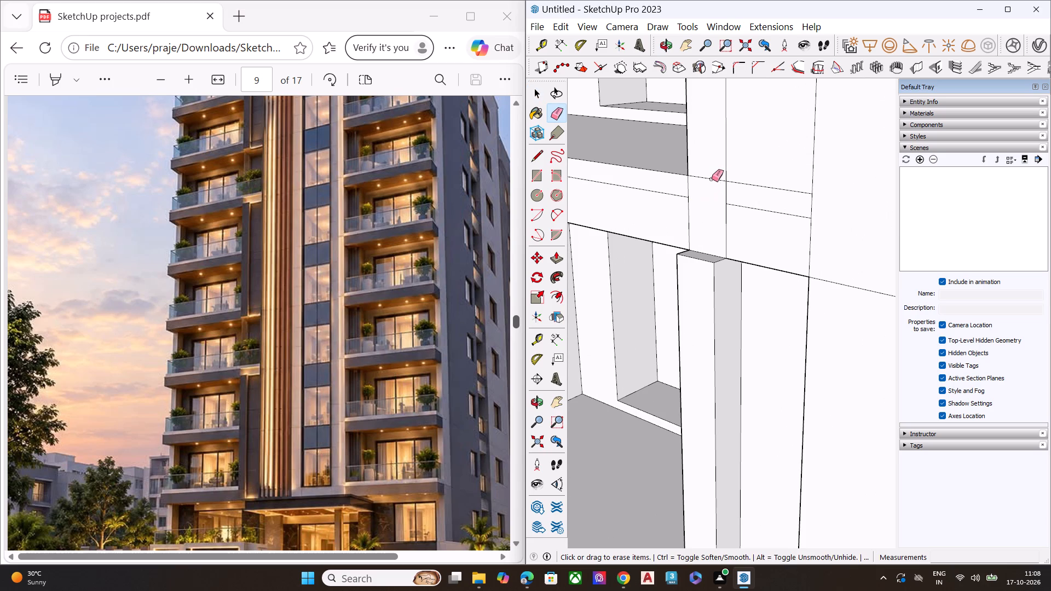
left_click(712, 179)
Examine the cleaned band and the extended slabs on the other levels from above and from the tower's opposite side.
scroll(685, 213, "down", 6)
scroll(736, 241, "up", 2)
scroll(736, 241, "down", 4)
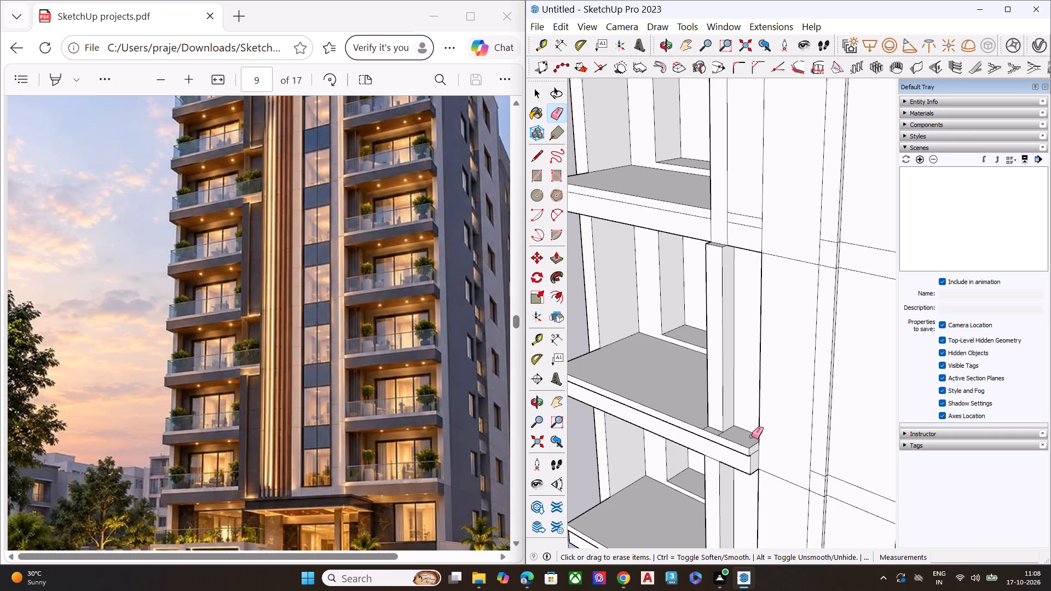
scroll(720, 226, "up", 4)
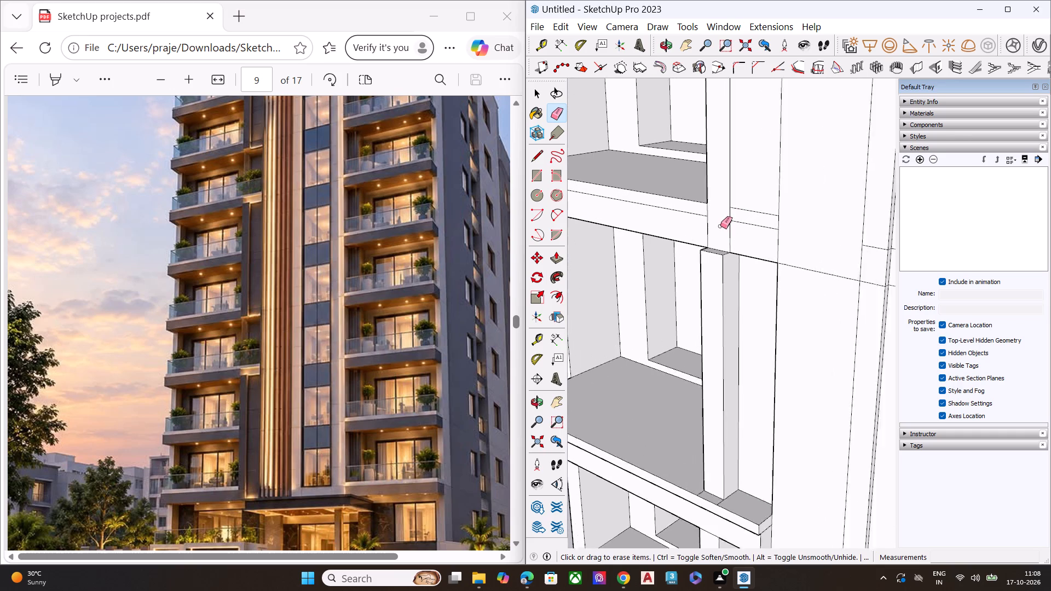
scroll(720, 226, "up", 2)
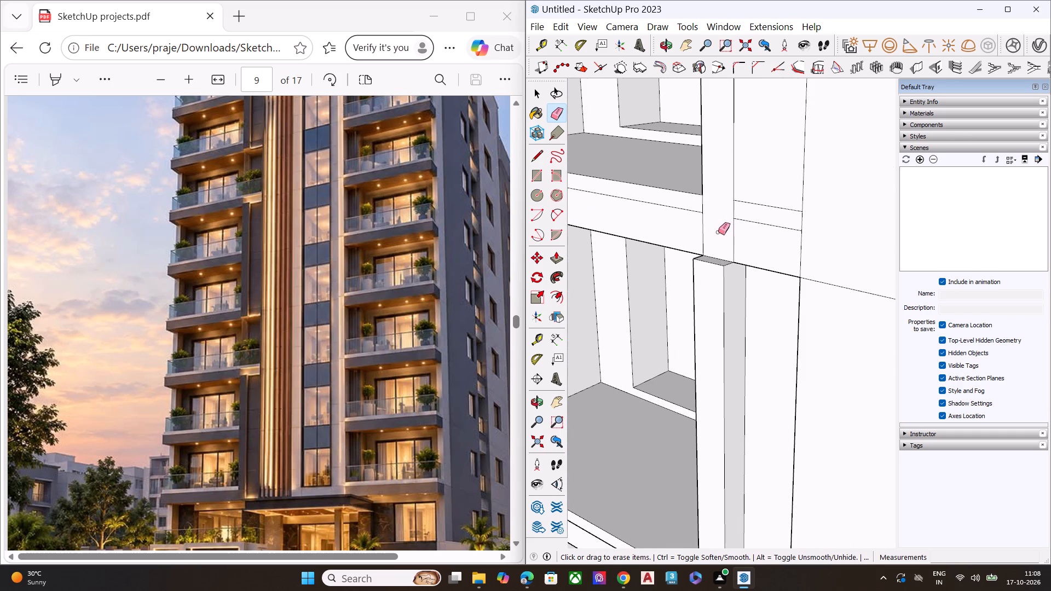
scroll(718, 232, "down", 4)
scroll(719, 230, "up", 3)
scroll(720, 229, "down", 10)
scroll(728, 214, "up", 1)
scroll(728, 214, "down", 9)
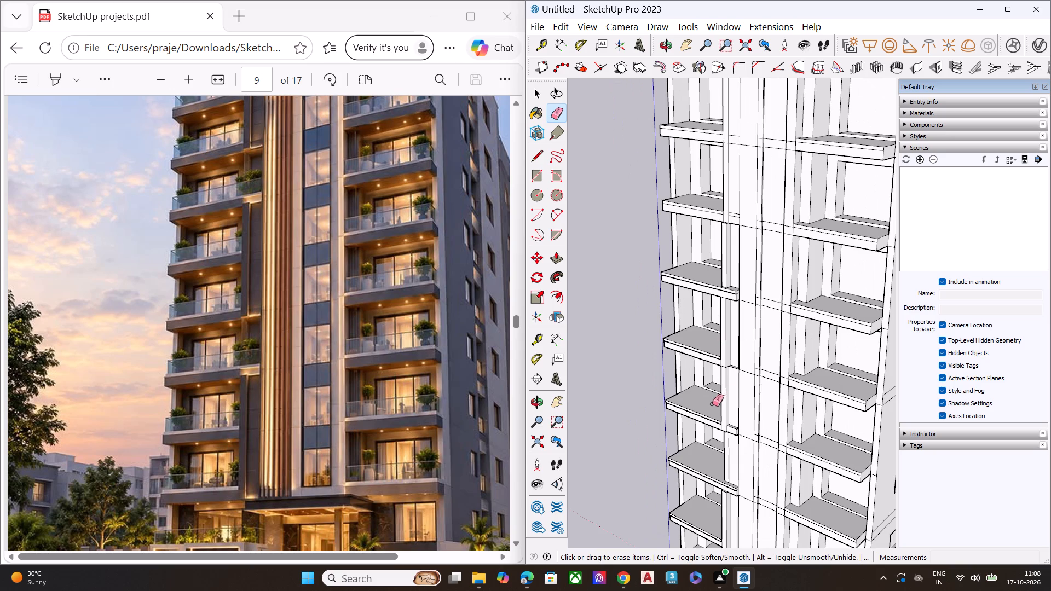
middle_click_drag(709, 409, 829, 352)
scroll(719, 317, "down", 10)
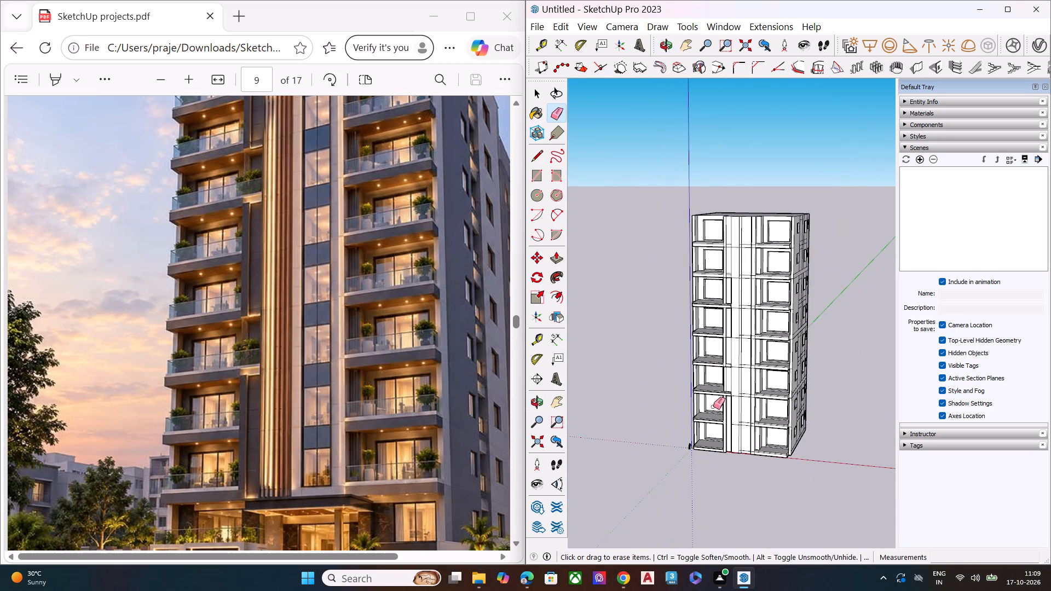
middle_click_drag(713, 407, 1032, 316)
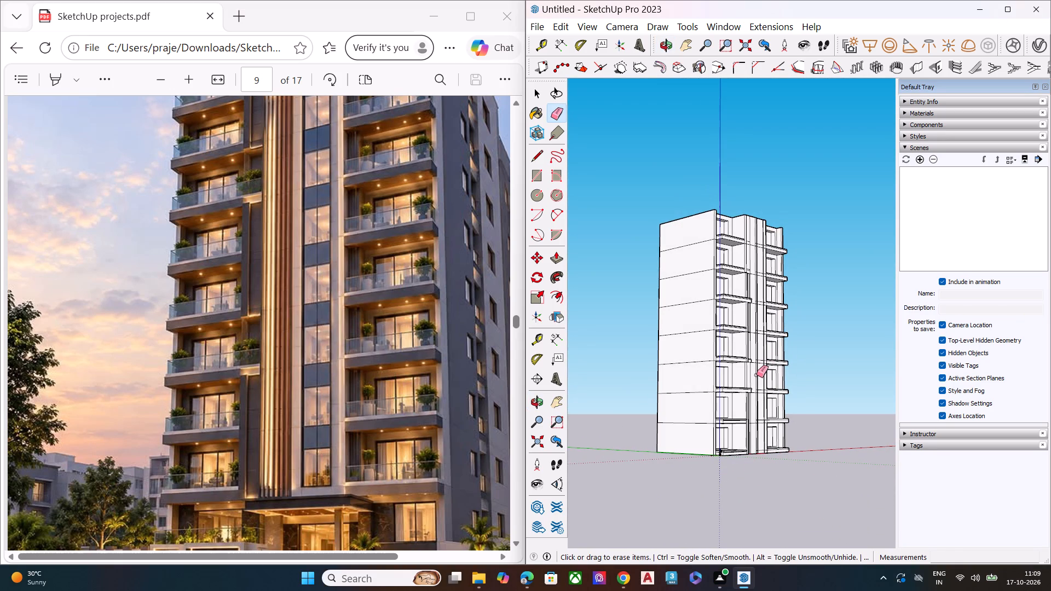
middle_click_drag(757, 375, 782, 349)
Push/Pull the thin front face of the narrow strip beneath a lower extended slab back into the facade.
scroll(743, 380, "up", 2)
scroll(743, 380, "down", 1)
scroll(743, 380, "up", 1)
scroll(743, 380, "down", 1)
scroll(743, 380, "up", 6)
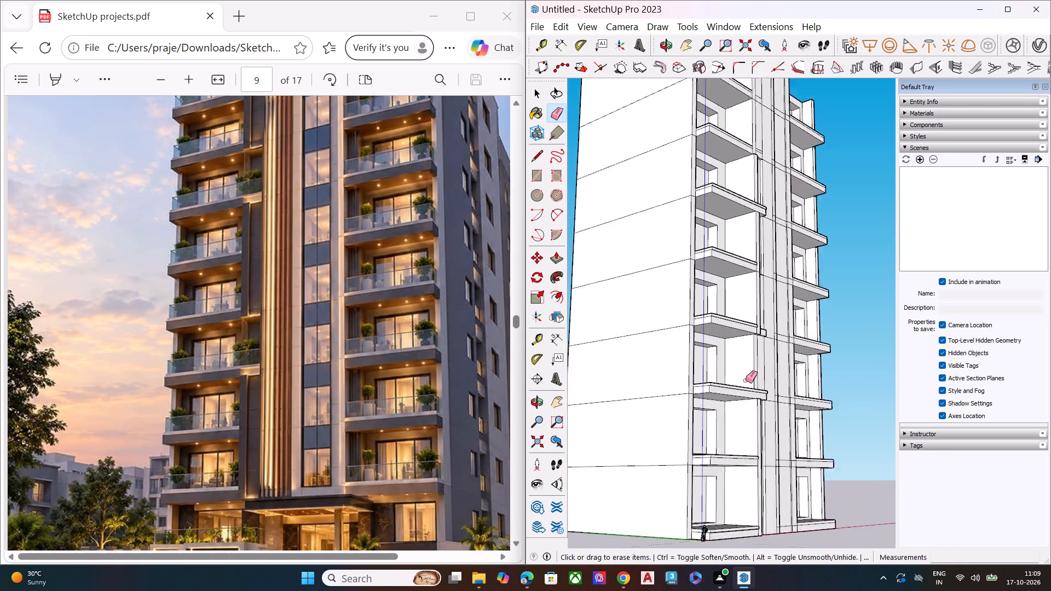
scroll(746, 380, "up", 2)
scroll(770, 372, "down", 2)
scroll(770, 372, "up", 9)
scroll(753, 322, "up", 2)
scroll(753, 322, "down", 5)
scroll(753, 322, "up", 1)
scroll(753, 322, "down", 1)
scroll(753, 322, "up", 5)
scroll(734, 302, "down", 4)
scroll(734, 302, "up", 2)
key("space")
left_click(742, 303)
left_click(750, 303)
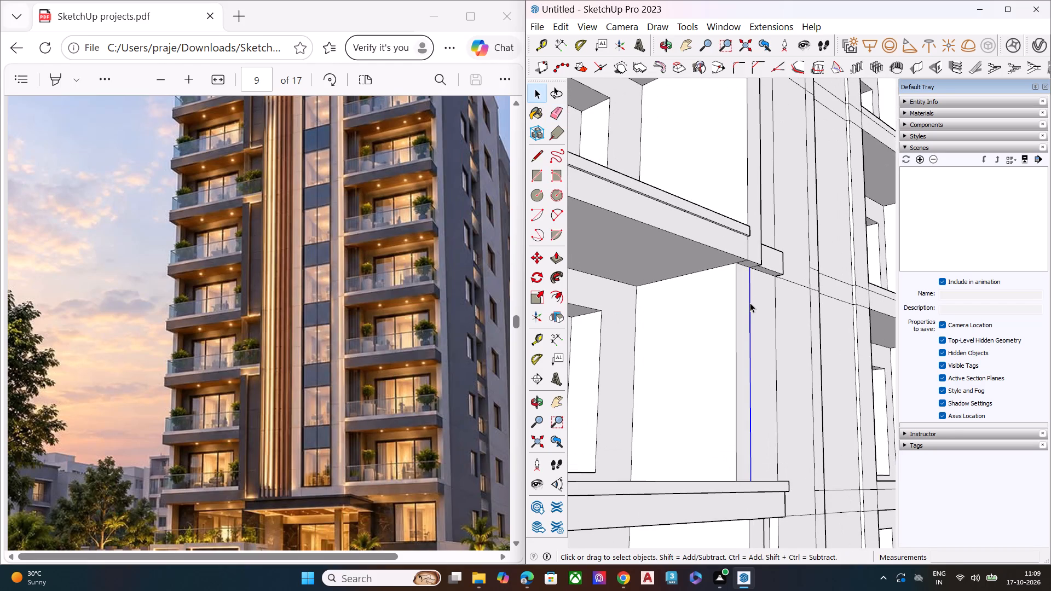
key("p")
left_click(740, 302)
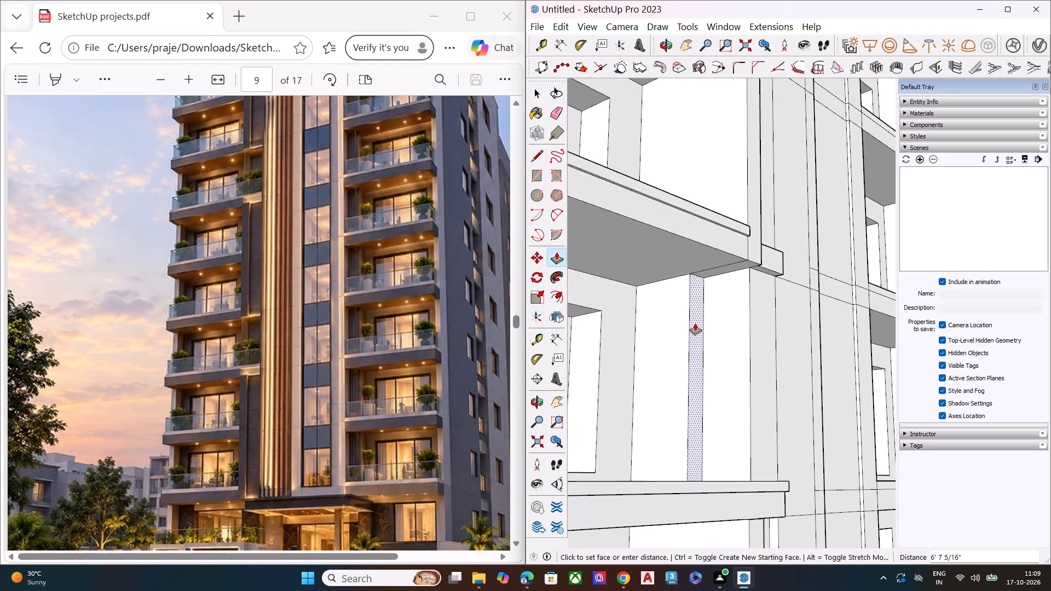
left_click(699, 311)
Push/Pull the adjoining wider strip face beneath the same slab back 5' 8 7/8", flush with the recessed thin face.
key("space")
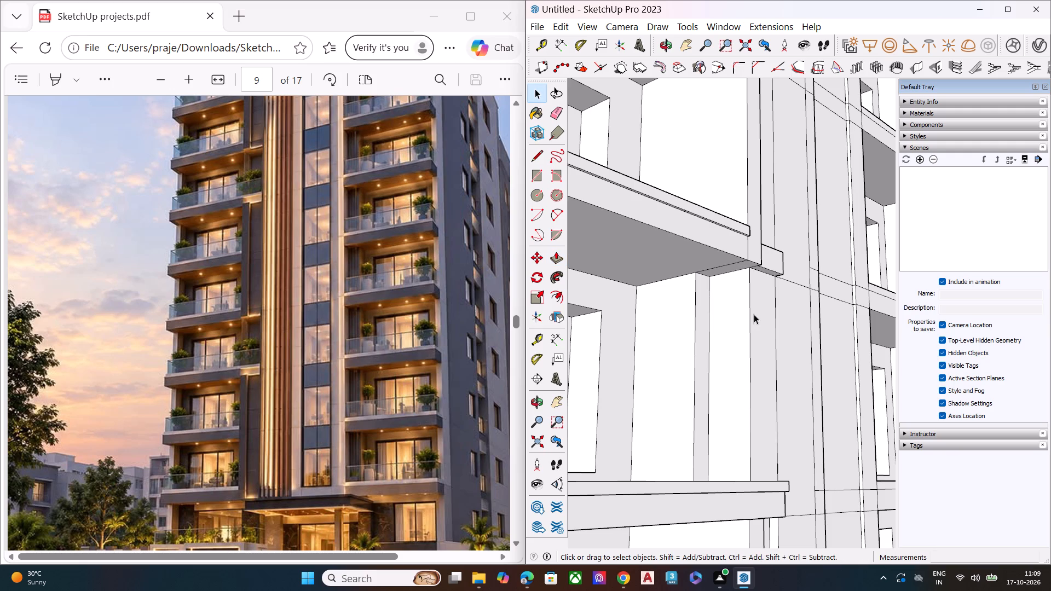
left_click(754, 314)
key("p")
left_click(764, 312)
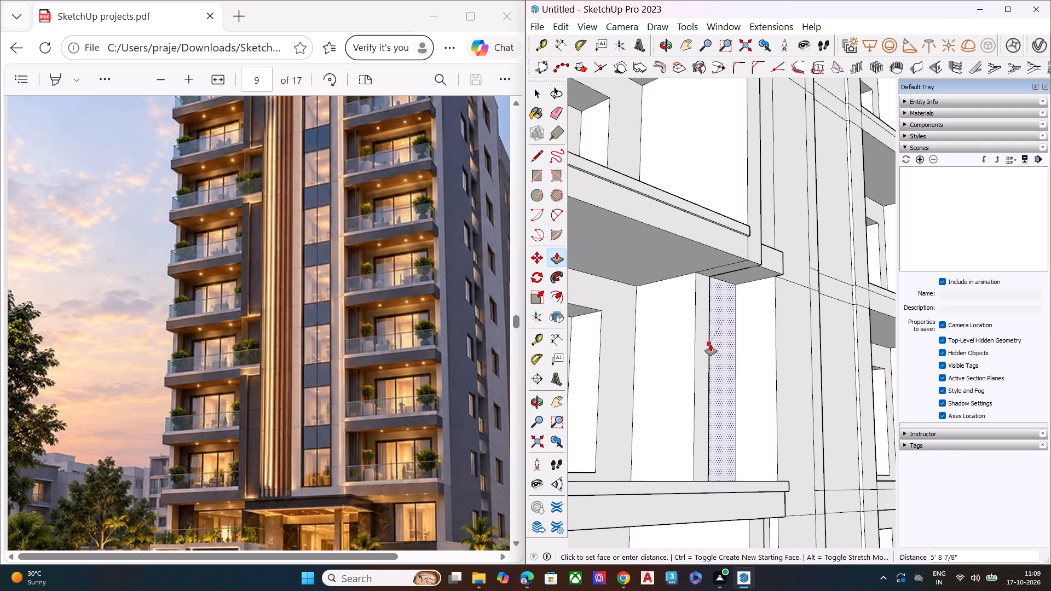
left_click(711, 344)
key("space")
Examine the recessed strip section beneath the slab from the front and from below, against the neighbouring levels.
scroll(713, 333, "down", 7)
middle_click_drag(742, 331, 567, 368)
middle_click_drag(647, 359, 588, 398)
scroll(655, 351, "up", 1)
scroll(775, 323, "down", 9)
left_click(859, 321)
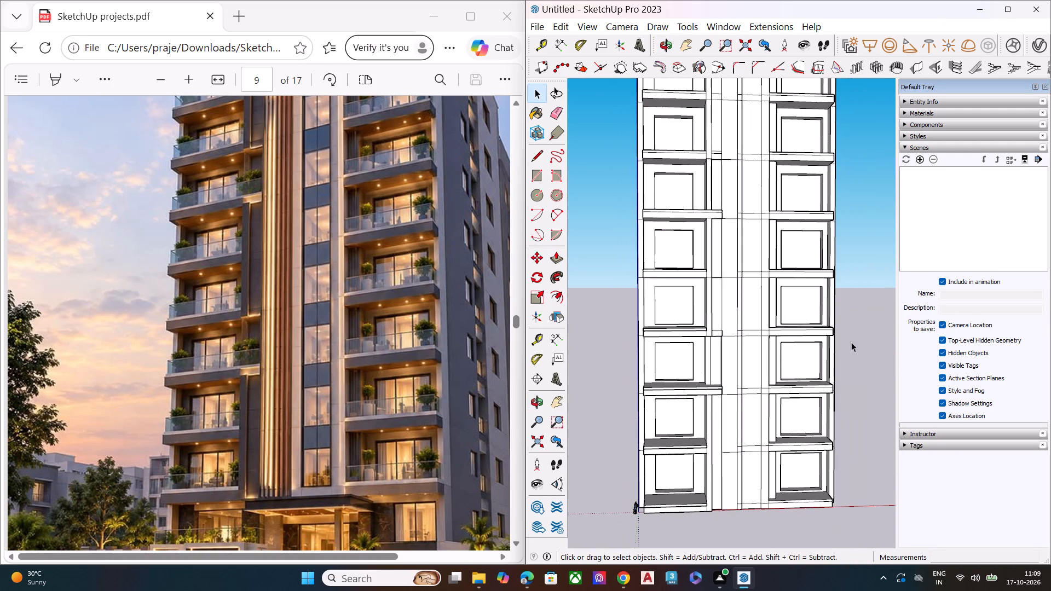
middle_click_drag(821, 362, 643, 326)
scroll(656, 266, "up", 10)
scroll(666, 241, "down", 2)
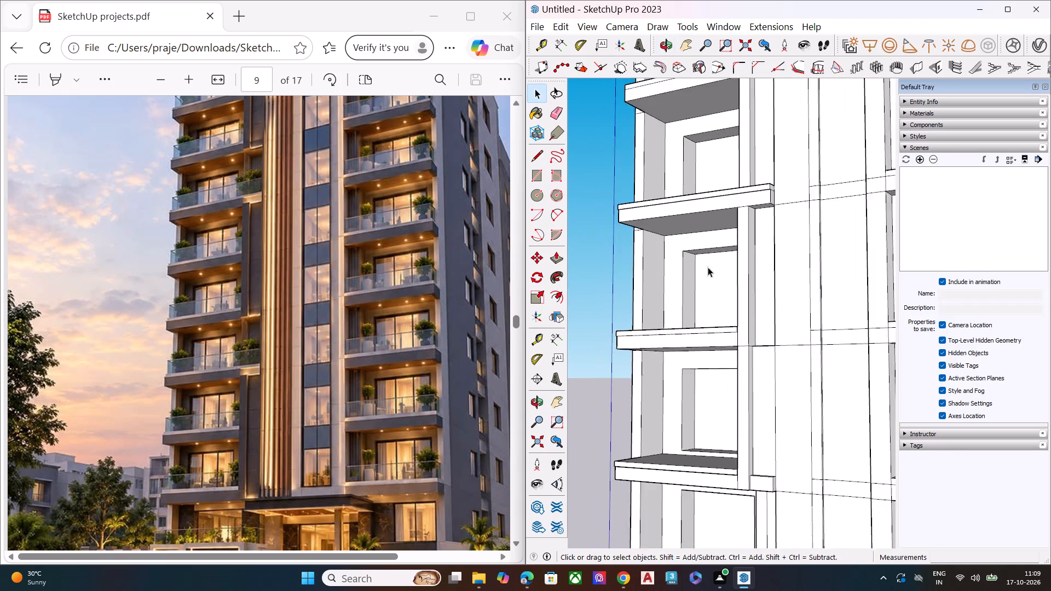
Push/Pull the strip's thin front face above the higher extended slab back, continuing 4' 6 15/16" to match the recessed strip on the lower level.
scroll(708, 267, "down", 1)
middle_click_drag(739, 242, 762, 365)
scroll(759, 169, "up", 3)
scroll(760, 152, "down", 1)
scroll(761, 149, "up", 5)
middle_click_drag(767, 166, 763, 246)
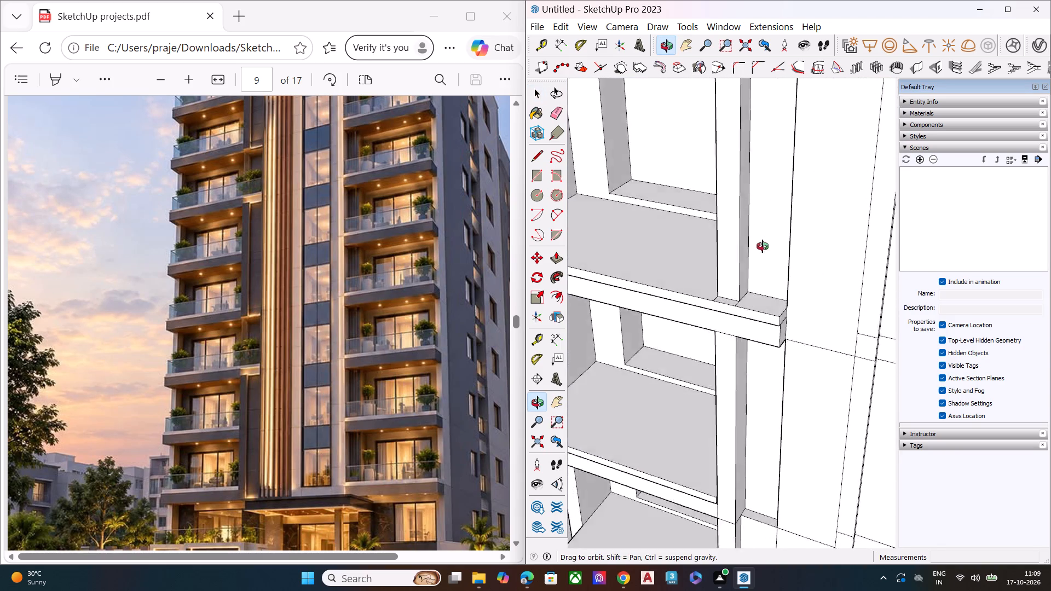
middle_click_drag(763, 246, 745, 327)
left_click(727, 277)
scroll(727, 277, "up", 1)
middle_click_drag(729, 276, 1050, 201)
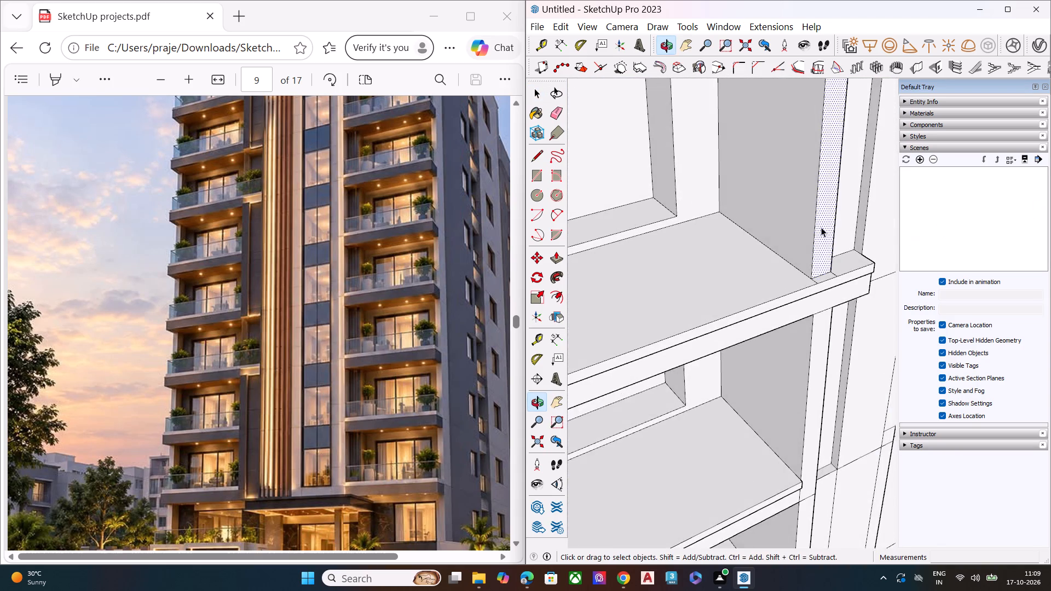
scroll(821, 228, "down", 7)
key("p")
left_click(822, 223)
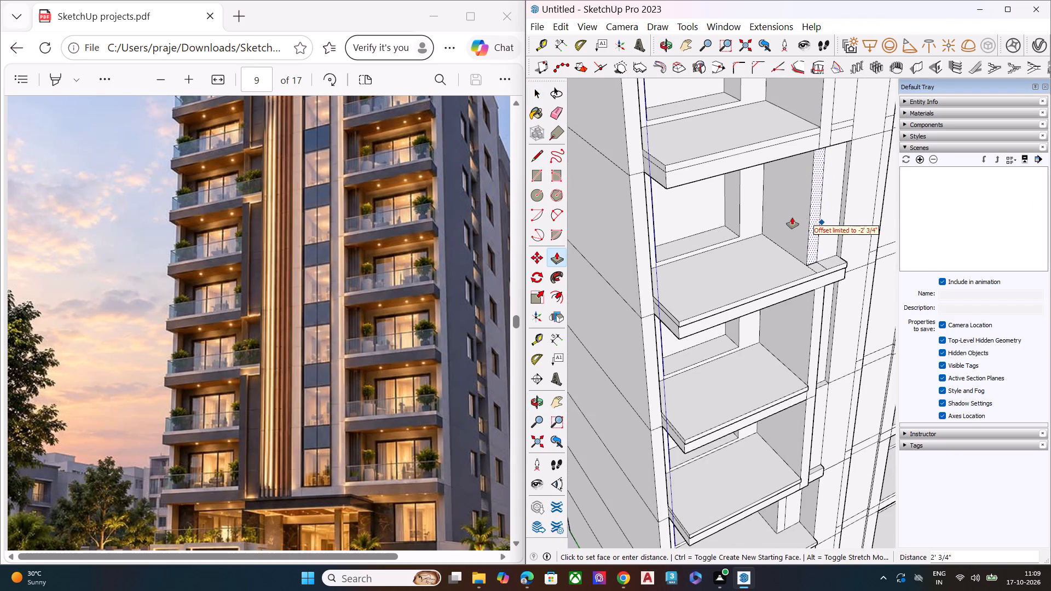
left_click(813, 210)
left_click(816, 218)
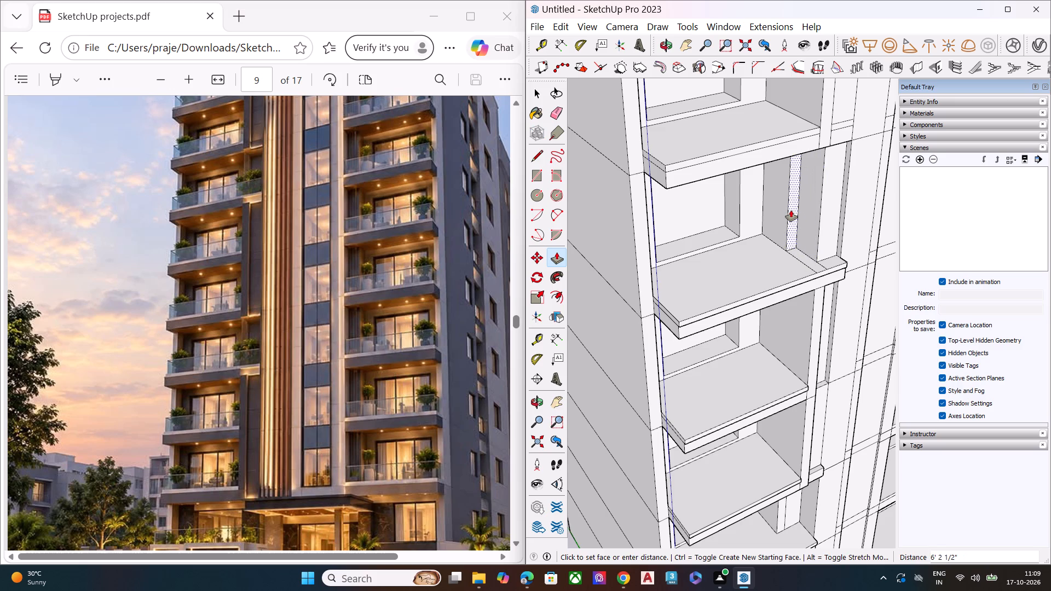
scroll(791, 210, "down", 5)
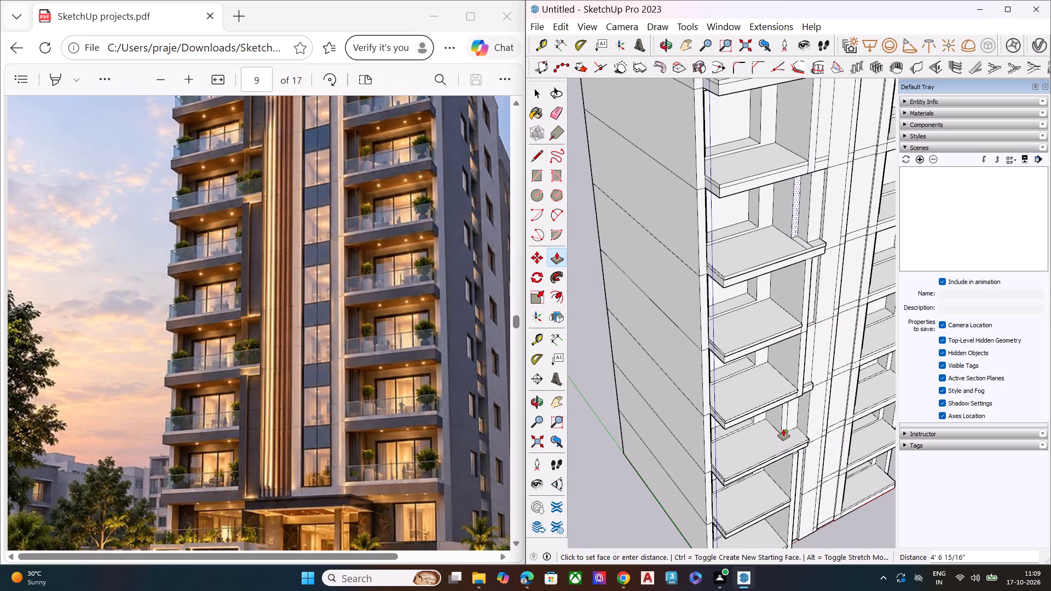
left_click(783, 428)
key("space")
Push/Pull the adjoining wider strip face above the same slab back, flush with the recessed thin face.
left_click(817, 215)
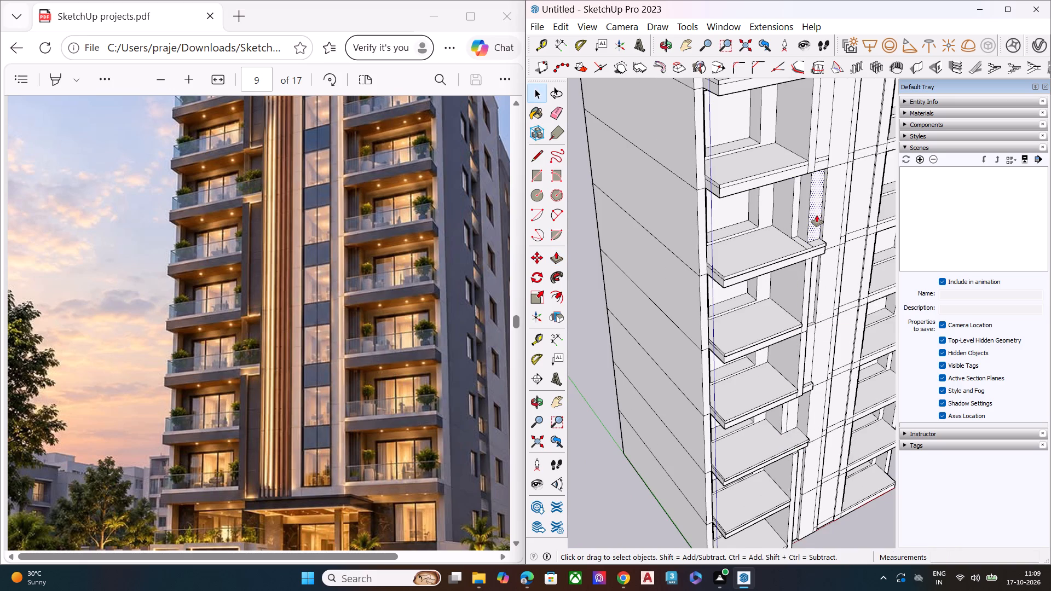
key("p")
left_click(817, 215)
left_click(792, 236)
key("space")
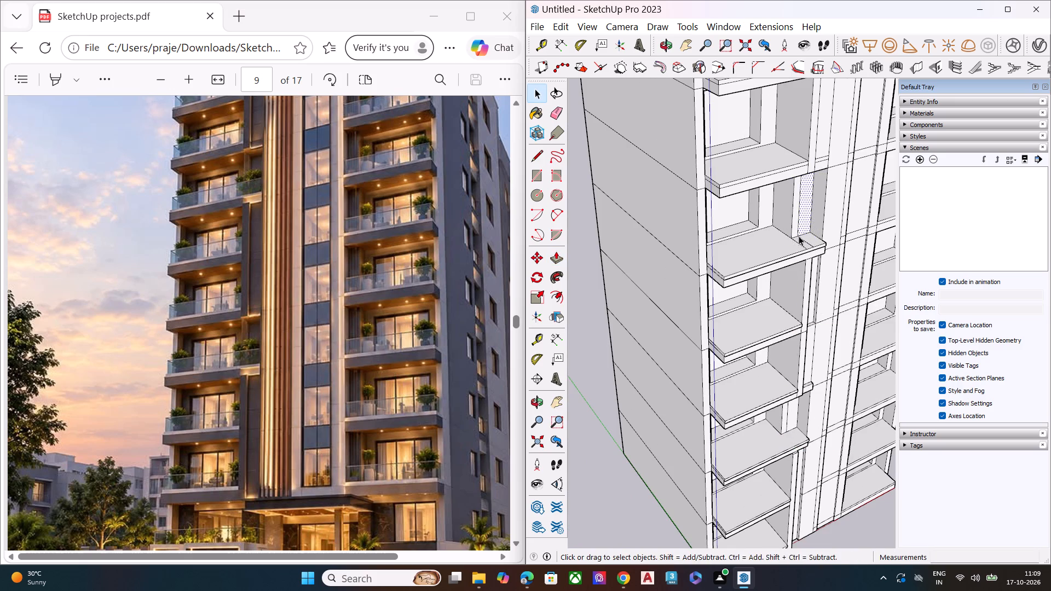
Examine the recessed strip sections and extended slabs up close and across the whole tower.
middle_click_drag(799, 236, 794, 253)
scroll(800, 266, "up", 1)
scroll(800, 266, "down", 2)
scroll(800, 266, "up", 9)
scroll(799, 256, "down", 1)
scroll(799, 256, "up", 3)
scroll(769, 260, "down", 13)
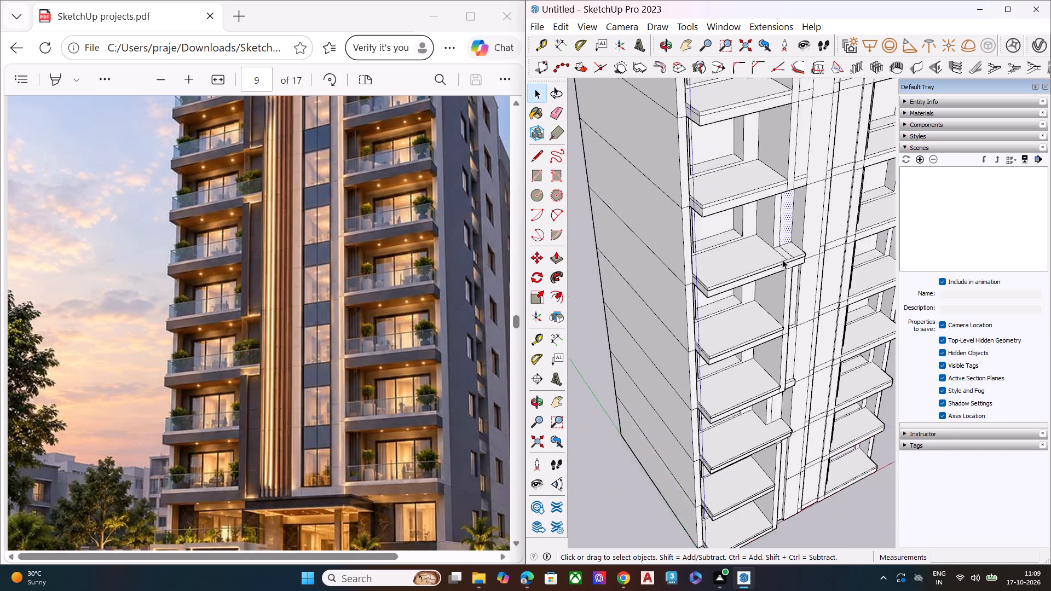
scroll(782, 259, "down", 2)
middle_click_drag(780, 291, 796, 244)
scroll(779, 280, "down", 8)
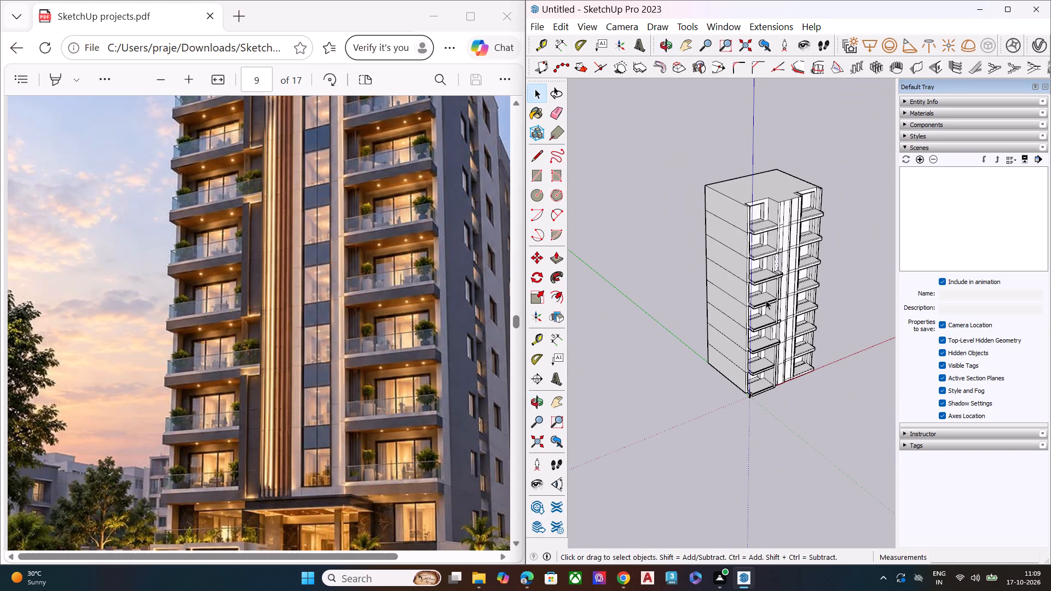
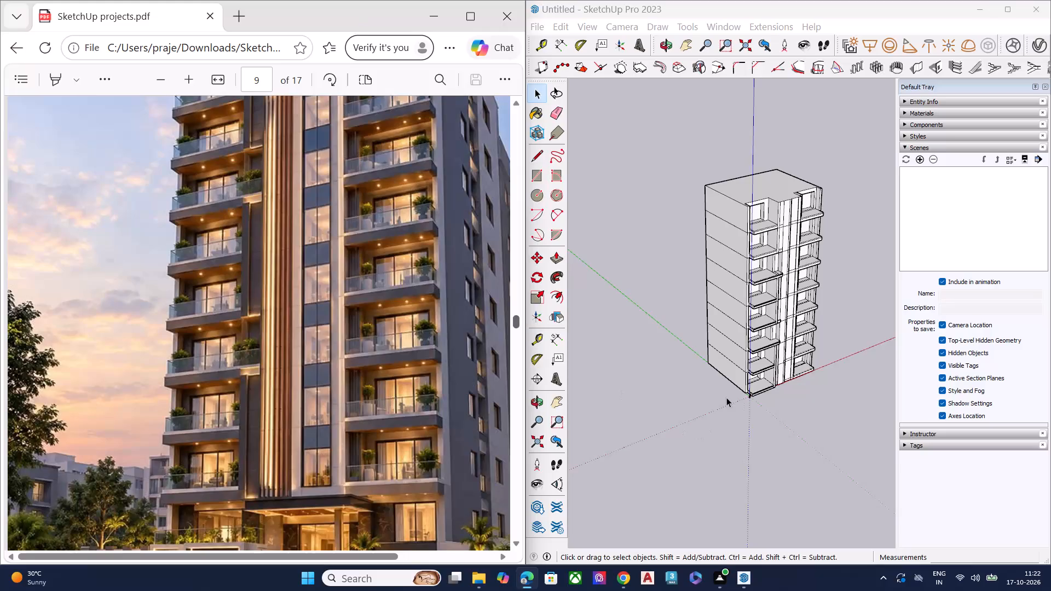
Examine the tower model's balcony front and windowed side down to street level, and compare it with the full building render in the reference PDF.
left_click(724, 397)
middle_click_drag(805, 429, 575, 398)
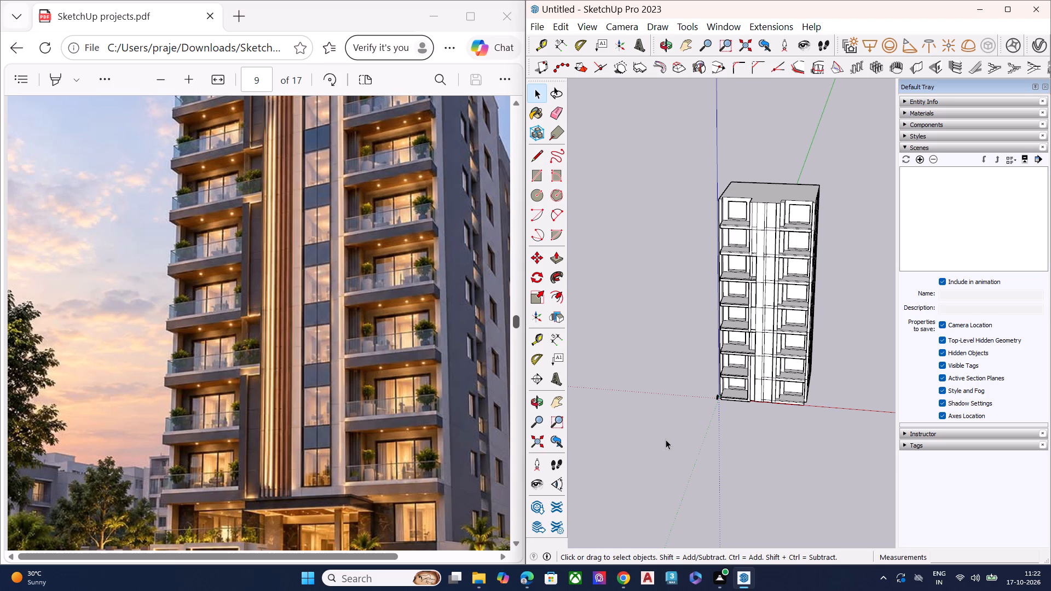
scroll(689, 439, "down", 3)
middle_click_drag(701, 491, 670, 482)
scroll(697, 490, "down", 1)
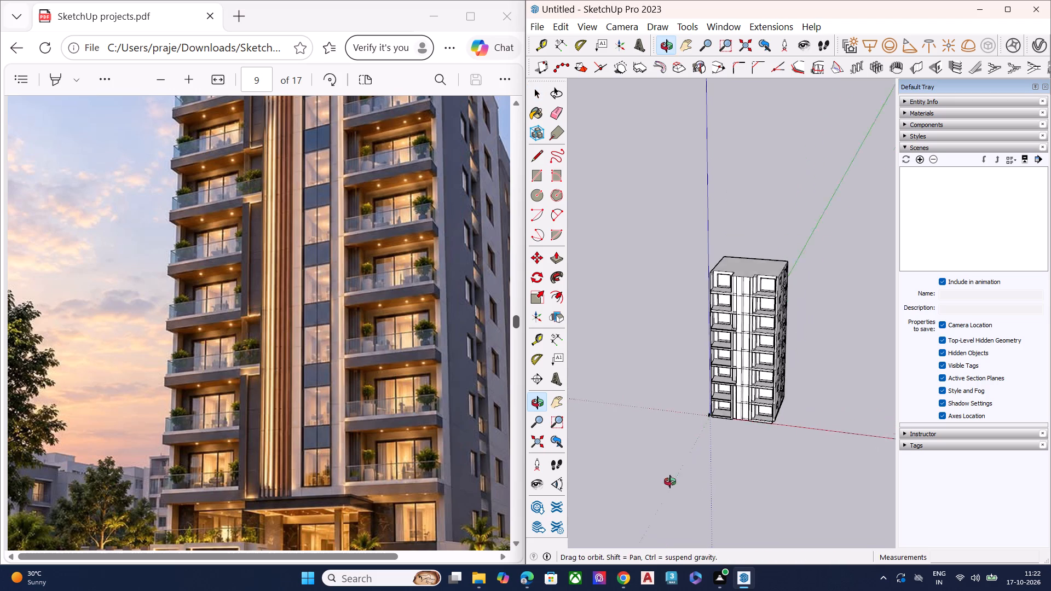
middle_click_drag(670, 482, 618, 454)
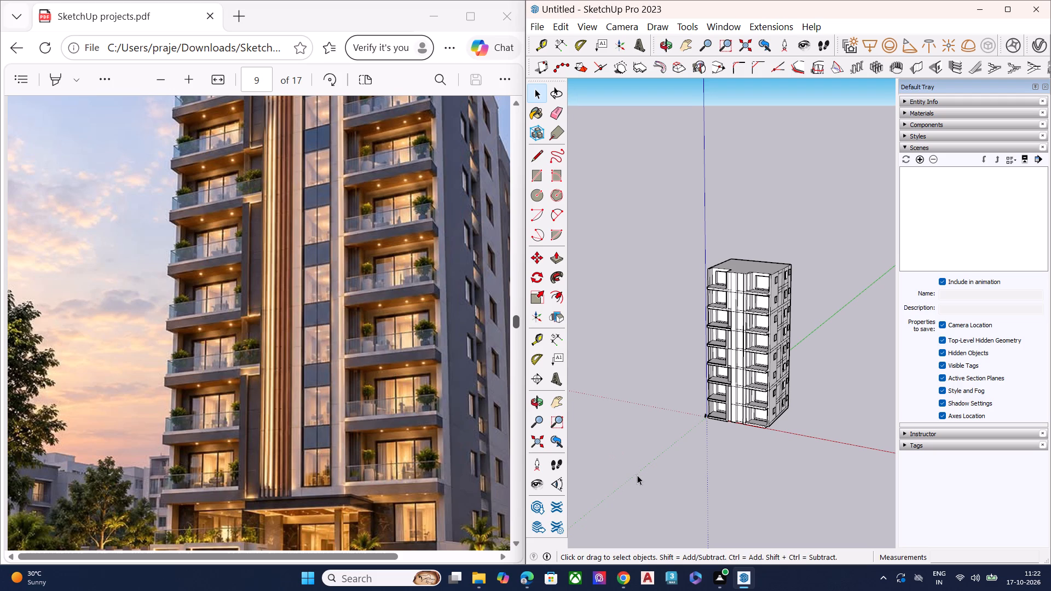
middle_click_drag(704, 463, 643, 327)
scroll(316, 441, "up", 2)
scroll(388, 448, "down", 2)
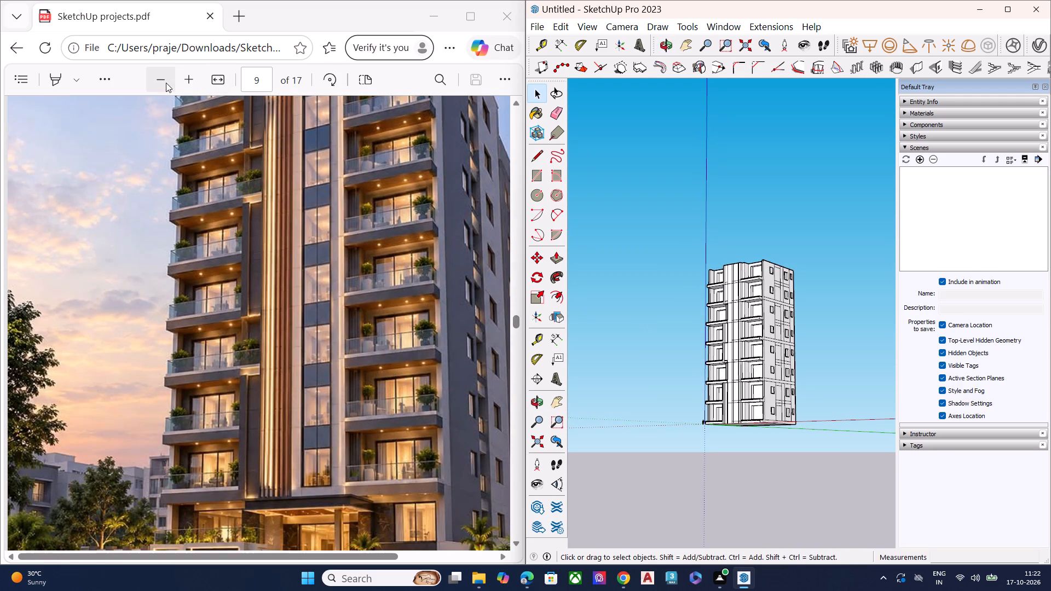
triple_click(166, 83)
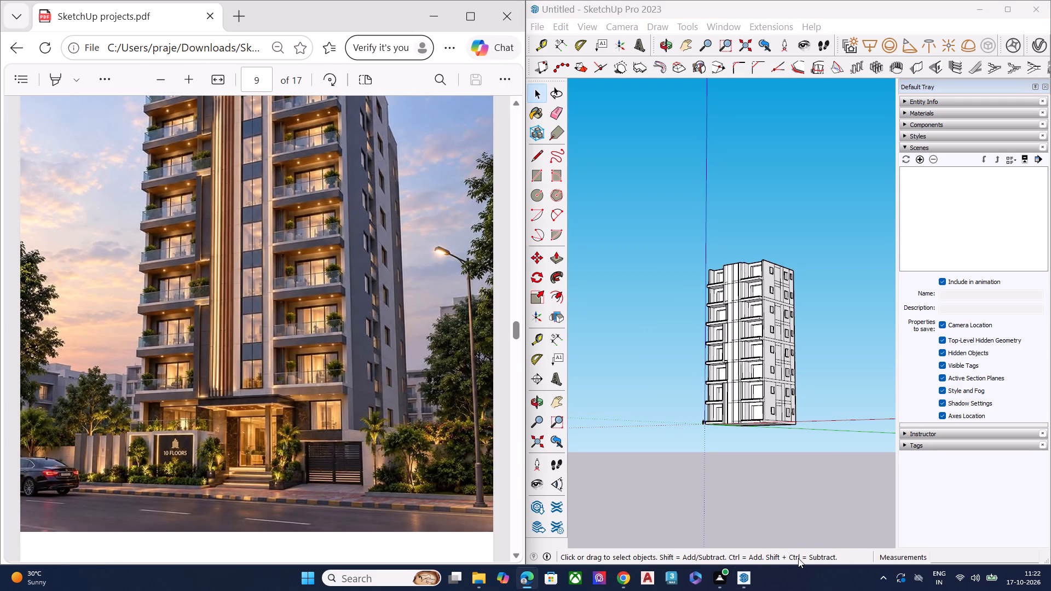
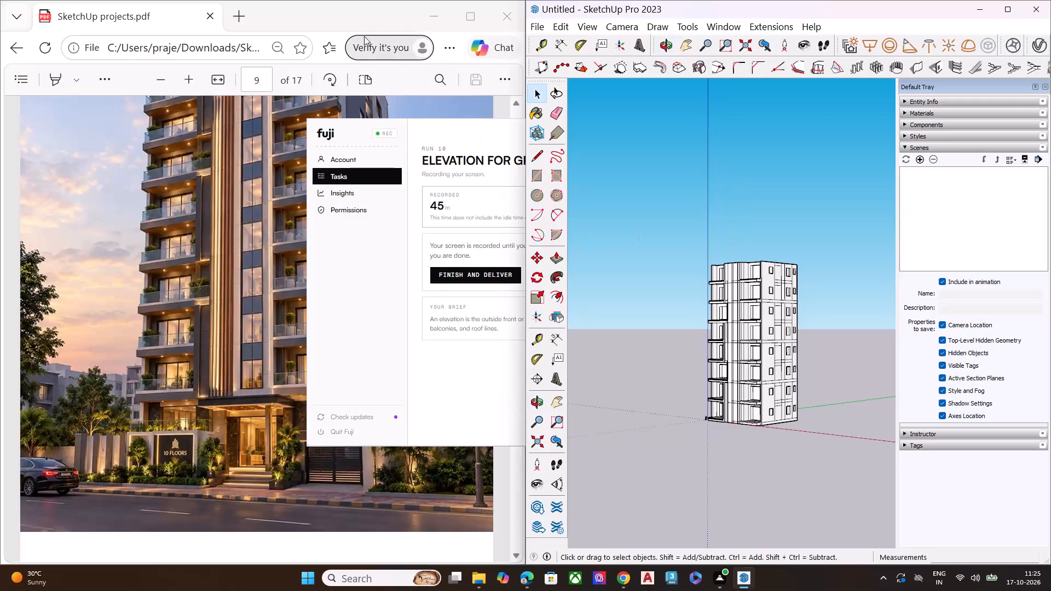
Compare the tower model's balcony front and side windows with the reference render on page 9, from the roofline down to the entrance.
left_click(367, 10)
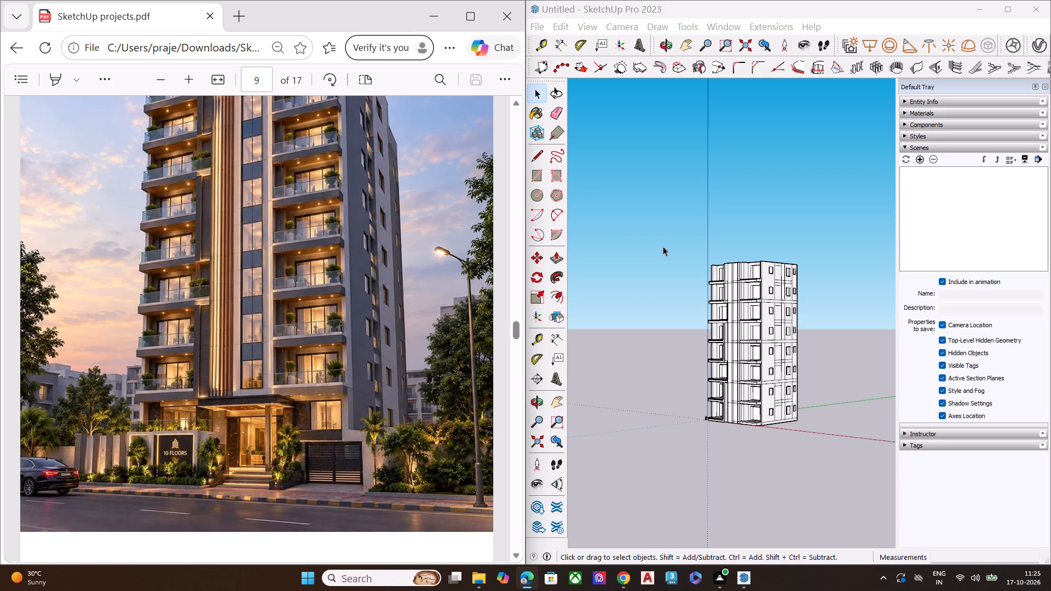
scroll(268, 357, "up", 2)
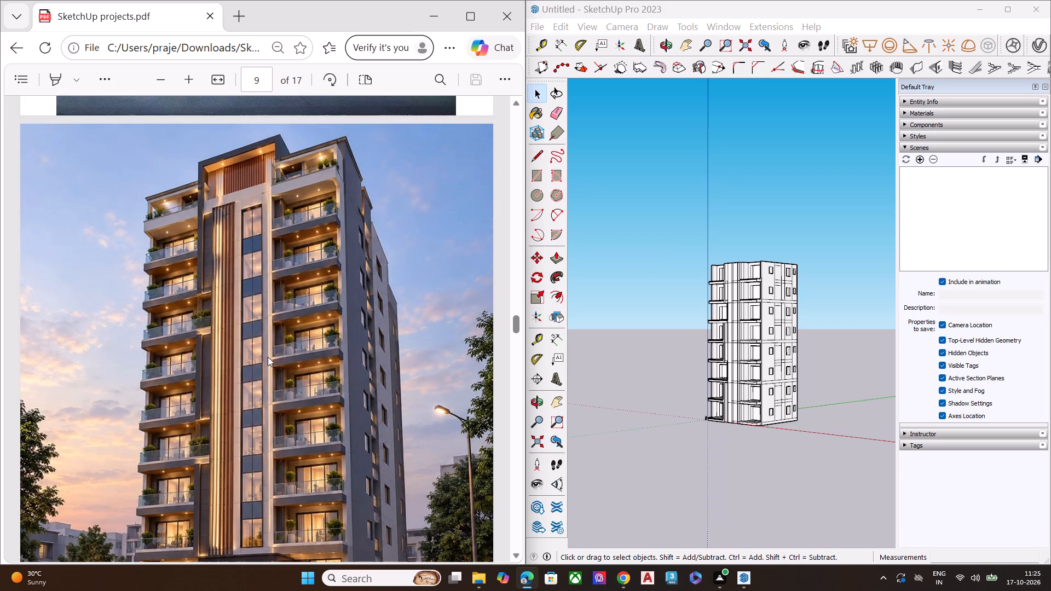
scroll(268, 357, "down", 1)
scroll(268, 357, "up", 1)
middle_click_drag(764, 348, 789, 300)
scroll(764, 393, "up", 4)
scroll(758, 396, "down", 1)
scroll(758, 397, "up", 6)
scroll(645, 371, "up", 2)
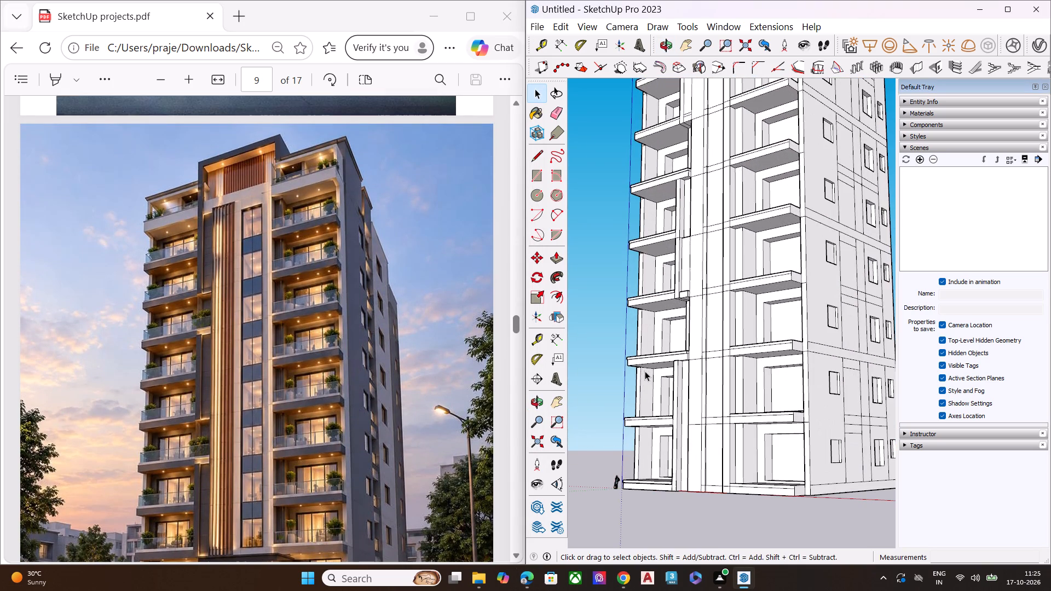
scroll(384, 379, "down", 1)
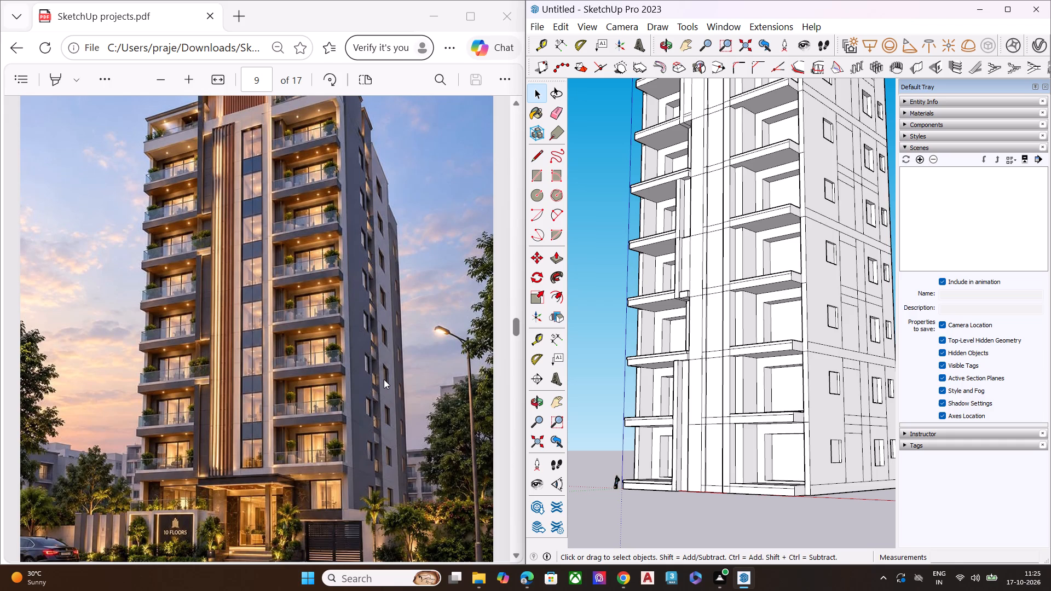
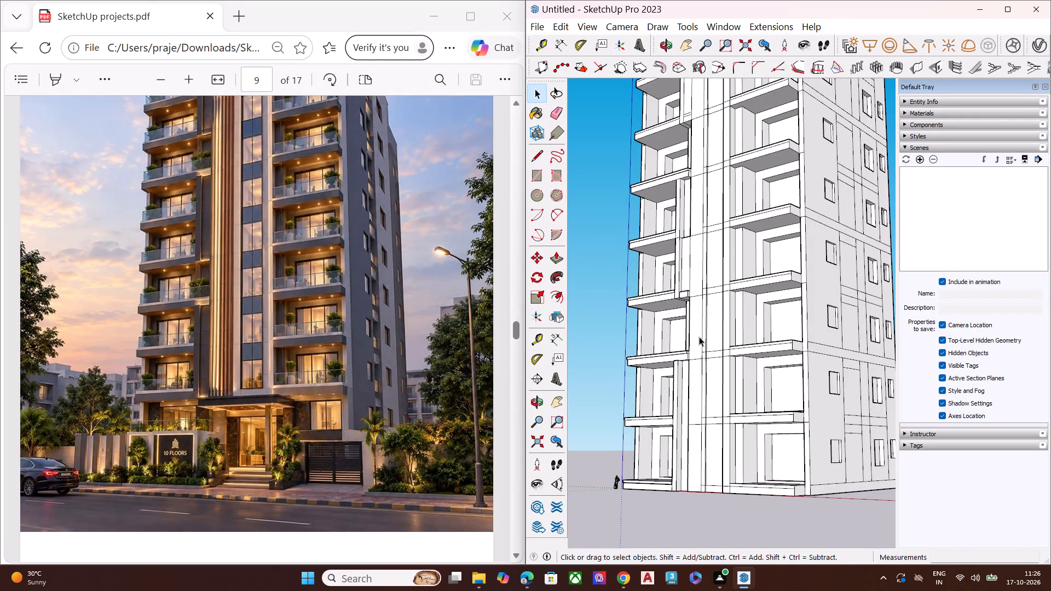
Compare the junction of the vertical fin and the balcony slabs beside the central strip with the page 9 reference render.
middle_click_drag(701, 338, 719, 398)
scroll(689, 358, "up", 10)
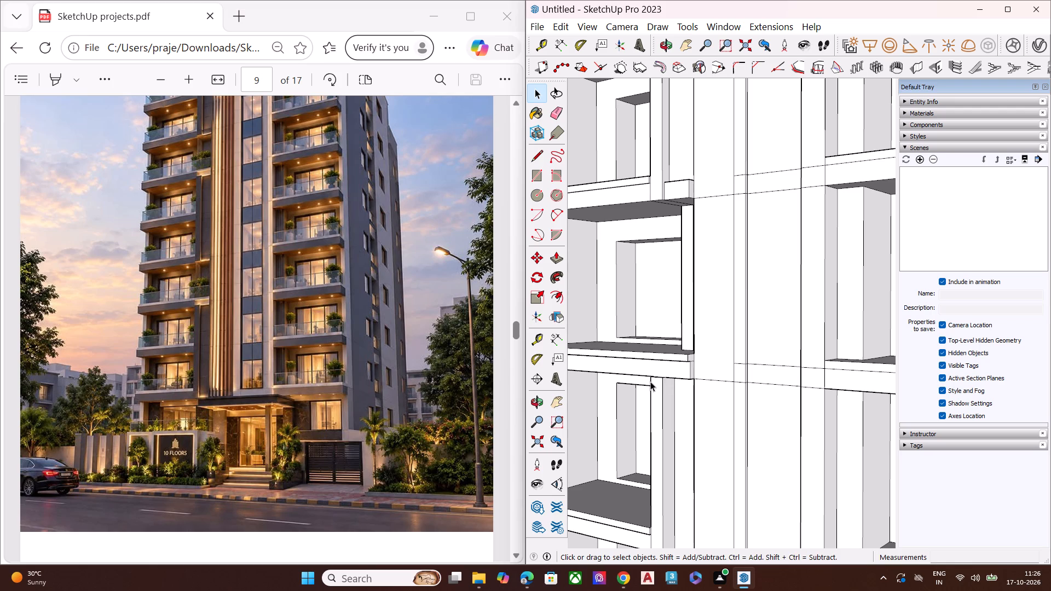
scroll(223, 364, "up", 1)
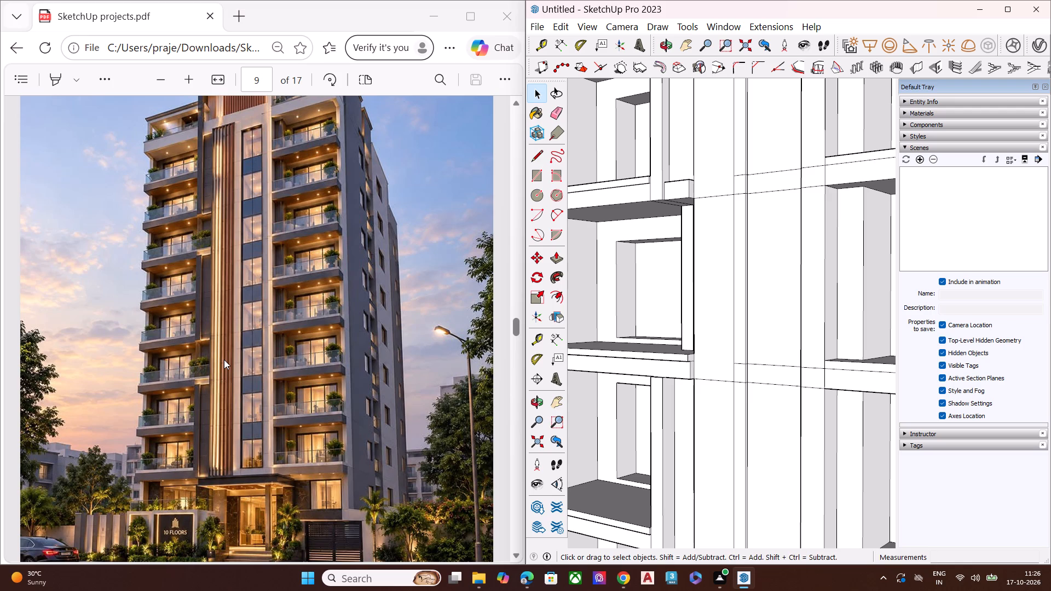
middle_click_drag(680, 338, 699, 375)
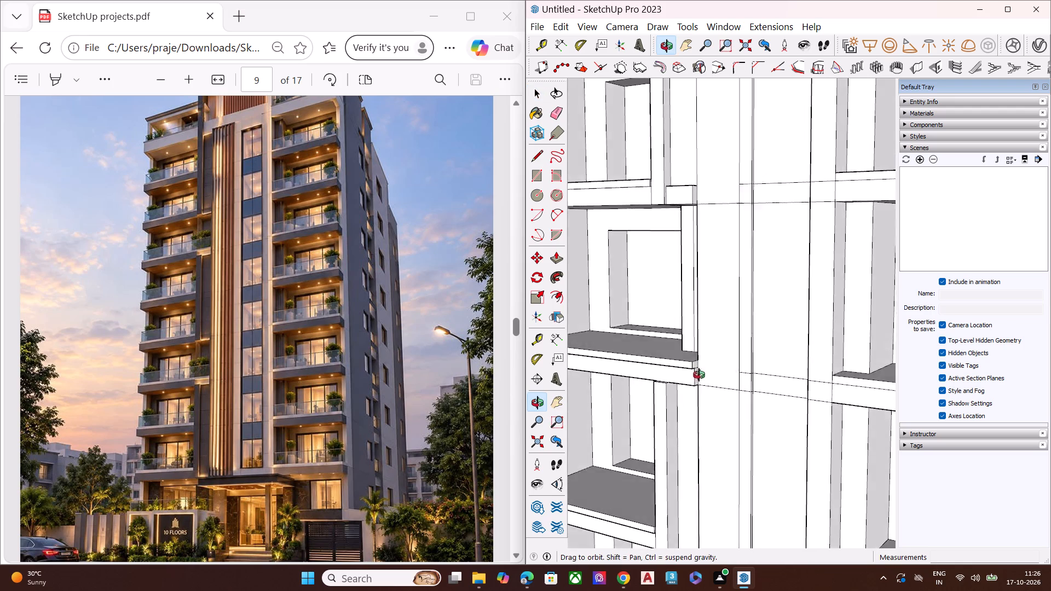
middle_click_drag(699, 375, 714, 490)
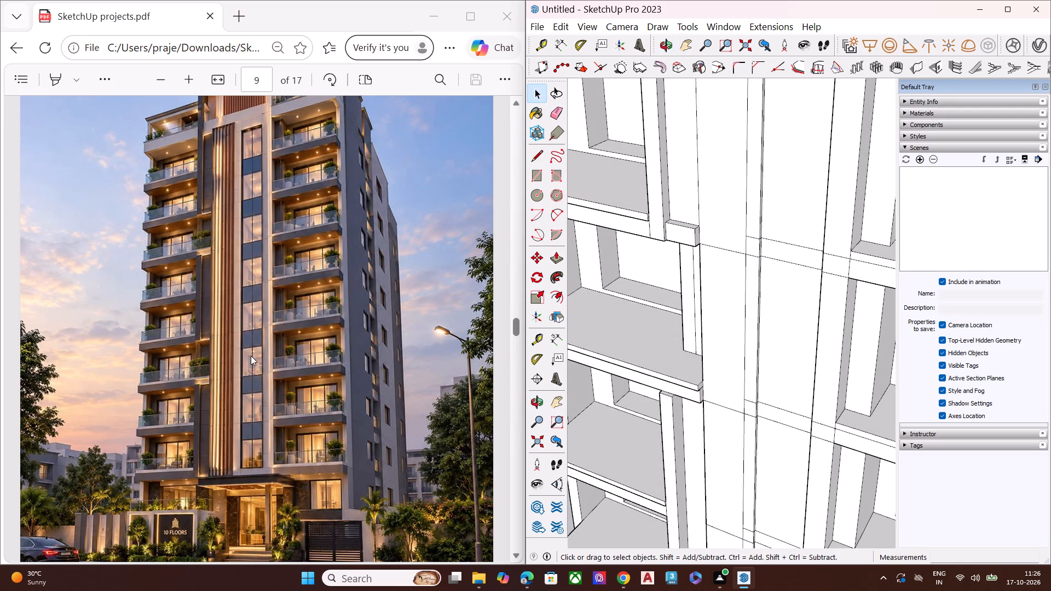
scroll(223, 361, "down", 1)
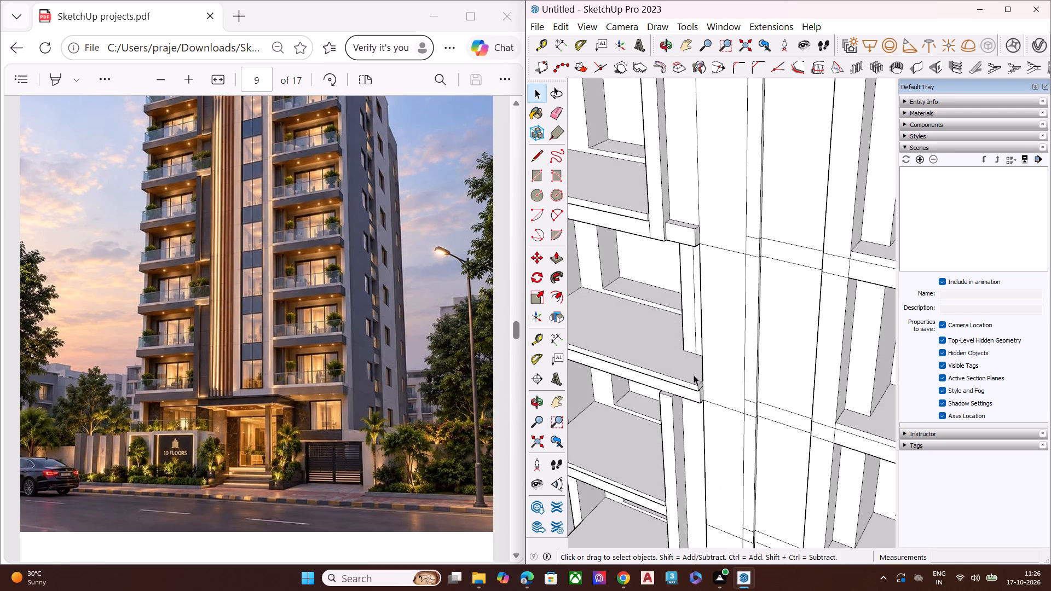
middle_click_drag(696, 381, 684, 286)
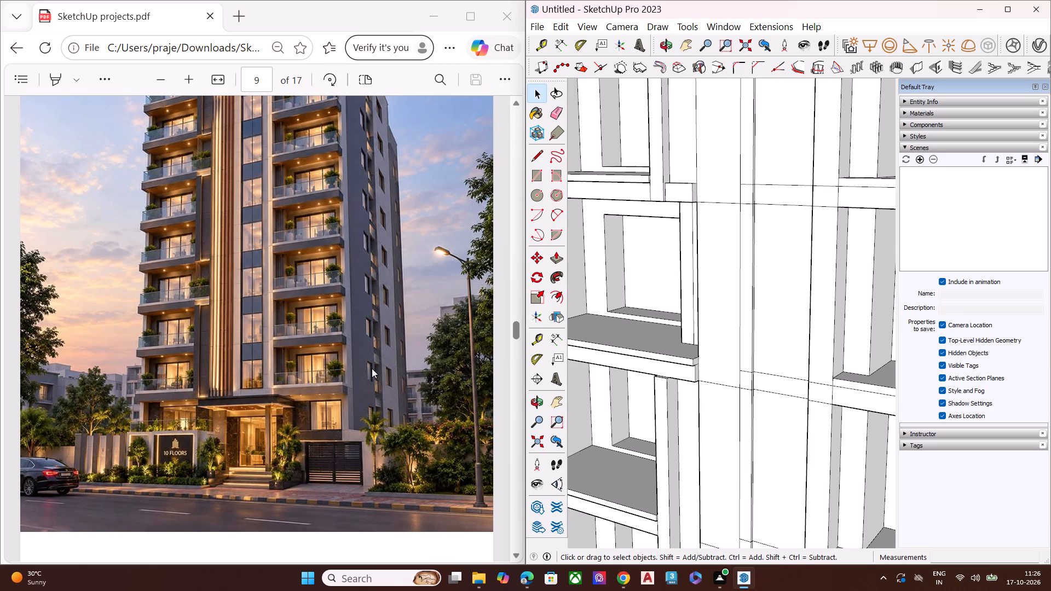
scroll(662, 181, "up", 6)
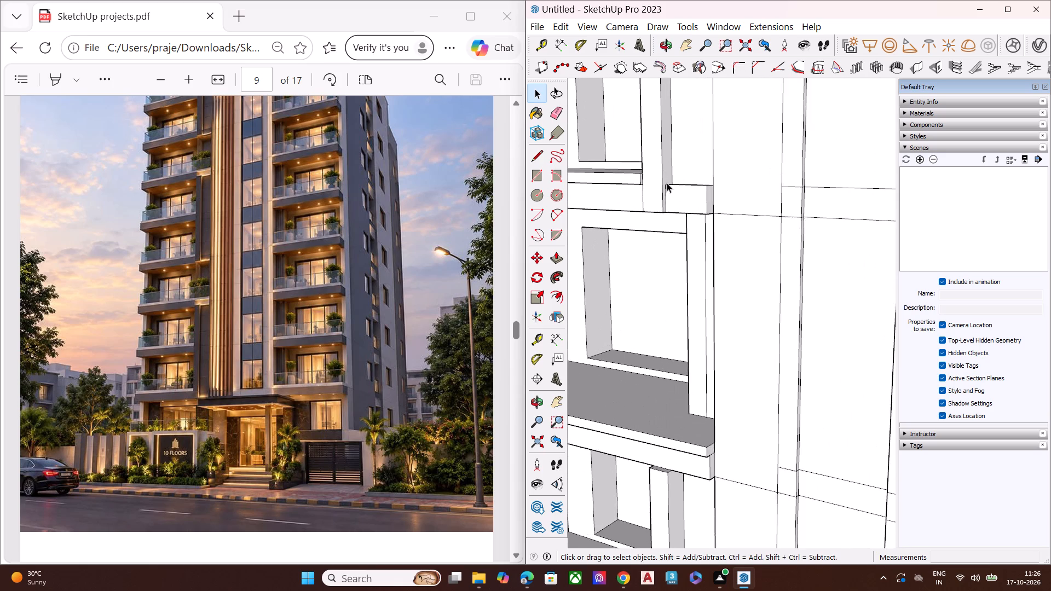
middle_click_drag(670, 183, 725, 0)
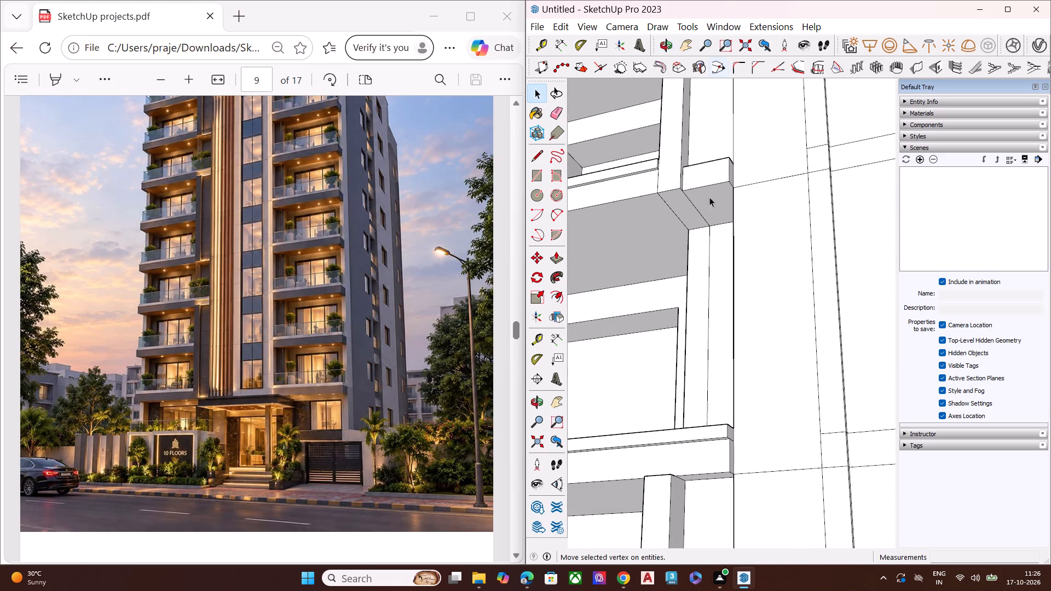
scroll(727, 255, "down", 5)
middle_click_drag(735, 256, 719, 352)
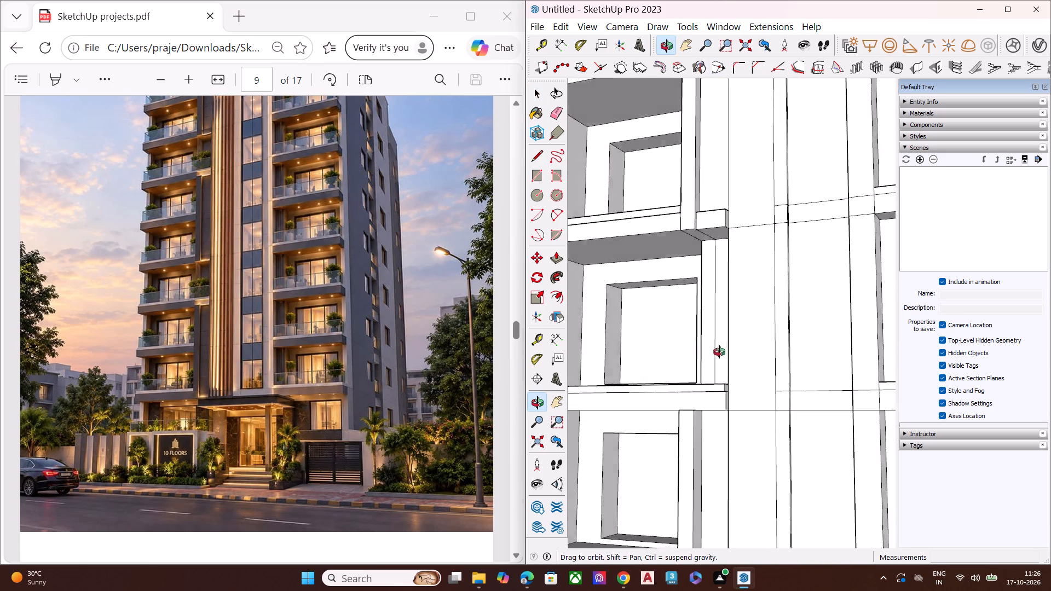
middle_click_drag(719, 352, 700, 474)
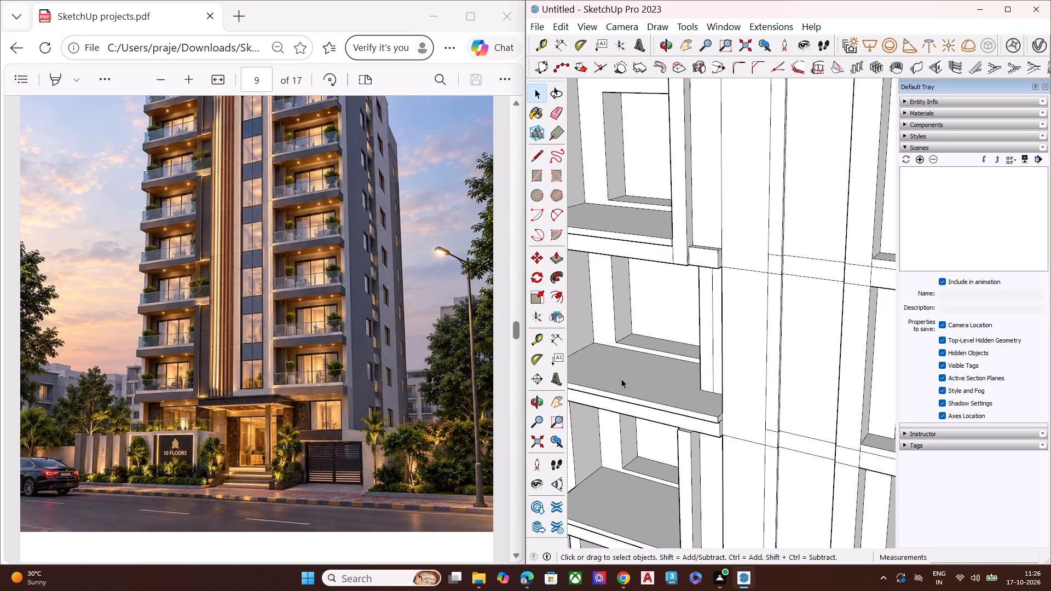
Push/Pull the front face of the vertical fin above the projecting balcony slab to line up with the fin section below.
middle_click_drag(704, 316, 677, 403)
left_click(675, 283)
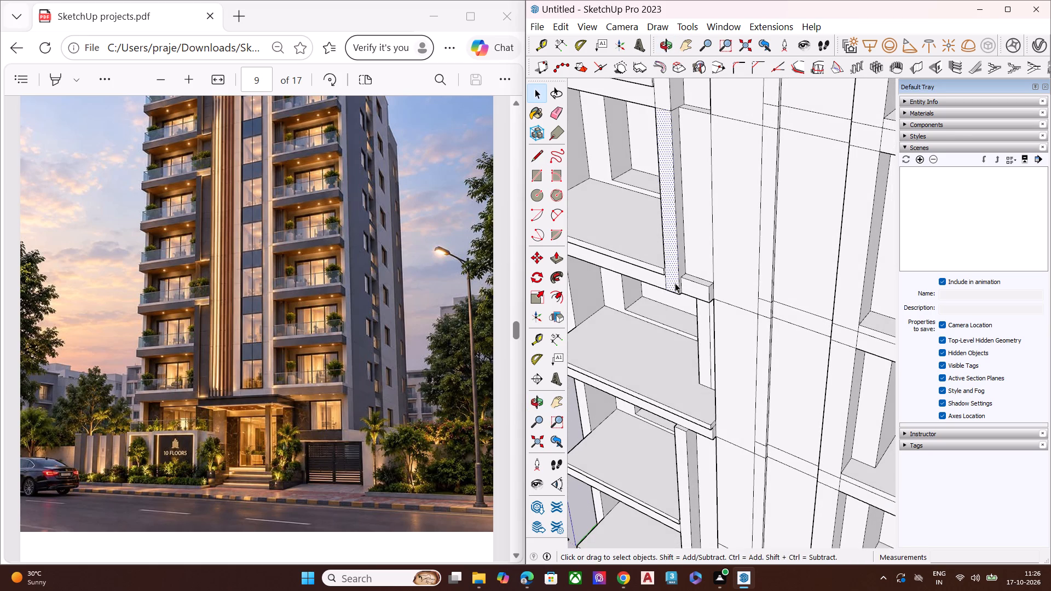
key("p")
left_click(675, 283)
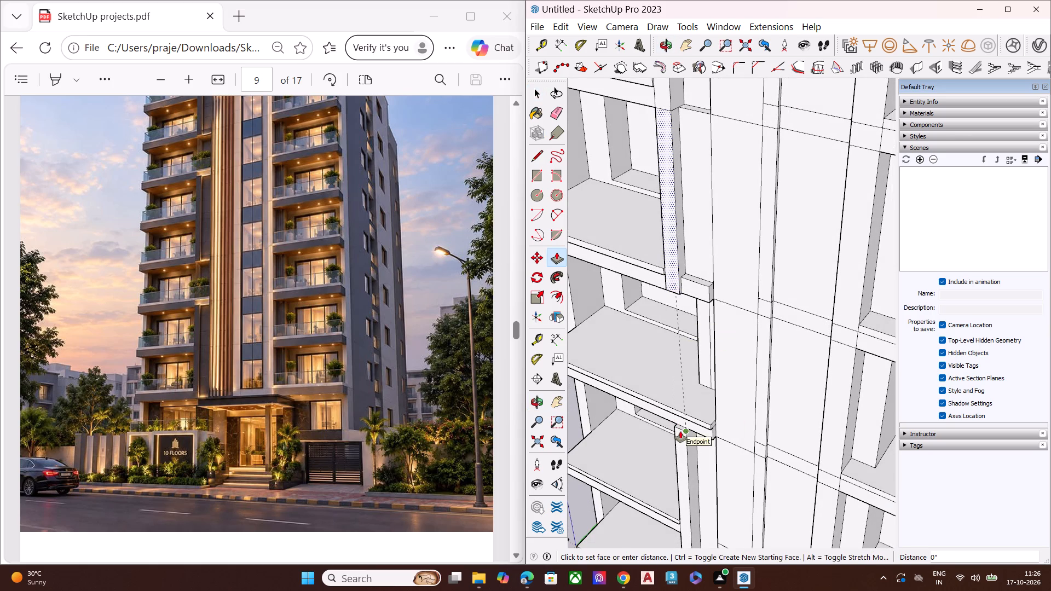
left_click(680, 431)
key("space")
middle_click_drag(695, 395, 695, 0)
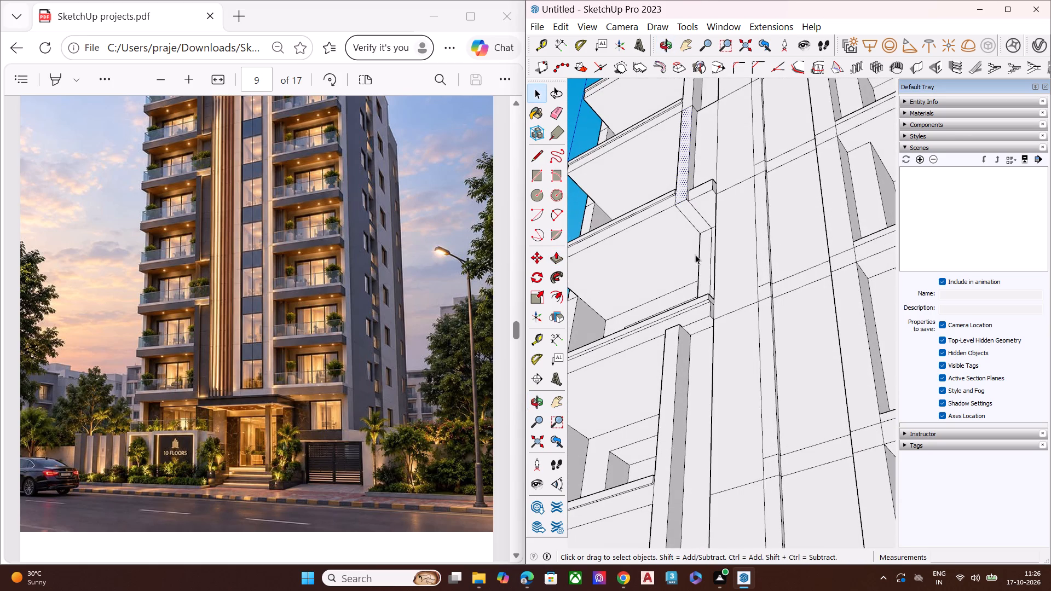
key("space")
key("p")
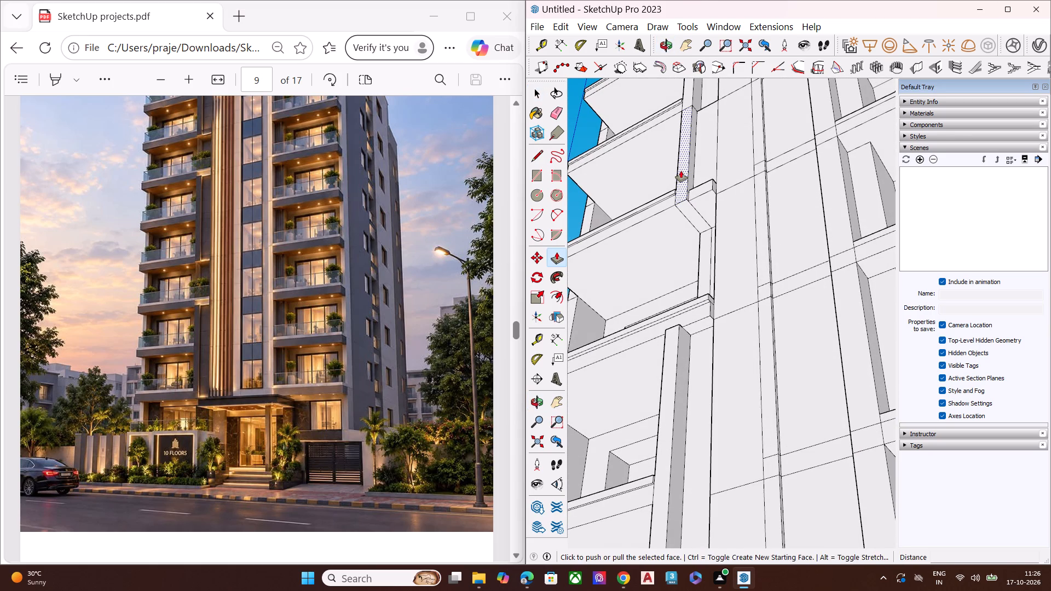
left_click(681, 171)
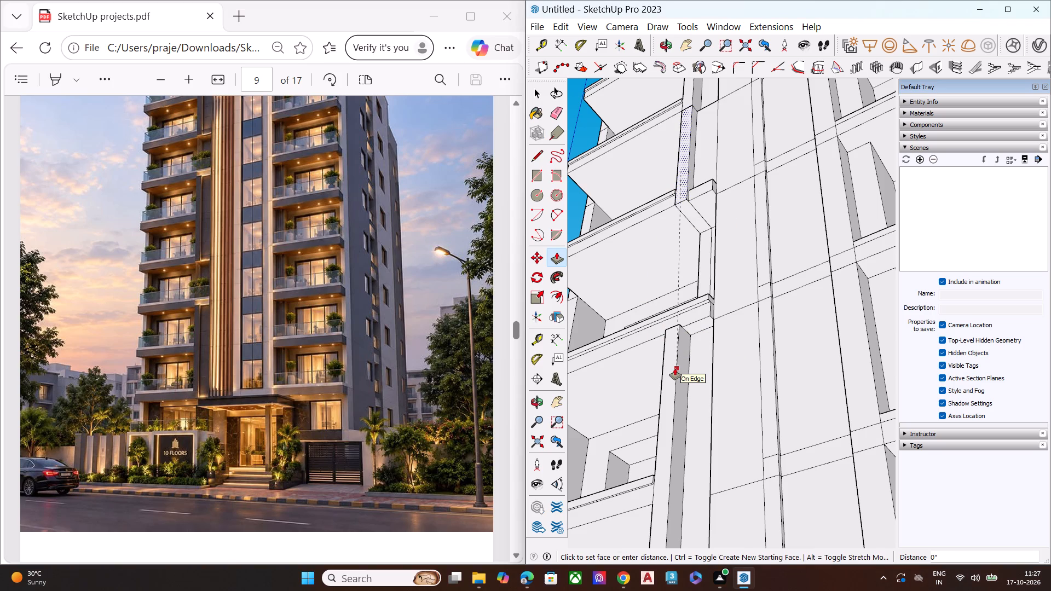
left_click(675, 368)
key("space")
Push the front edge strip of the balcony slab at the fin's base about 8 5/16 inches, aligned with the slab edge below.
middle_click_drag(684, 251, 704, 468)
scroll(692, 280, "up", 1)
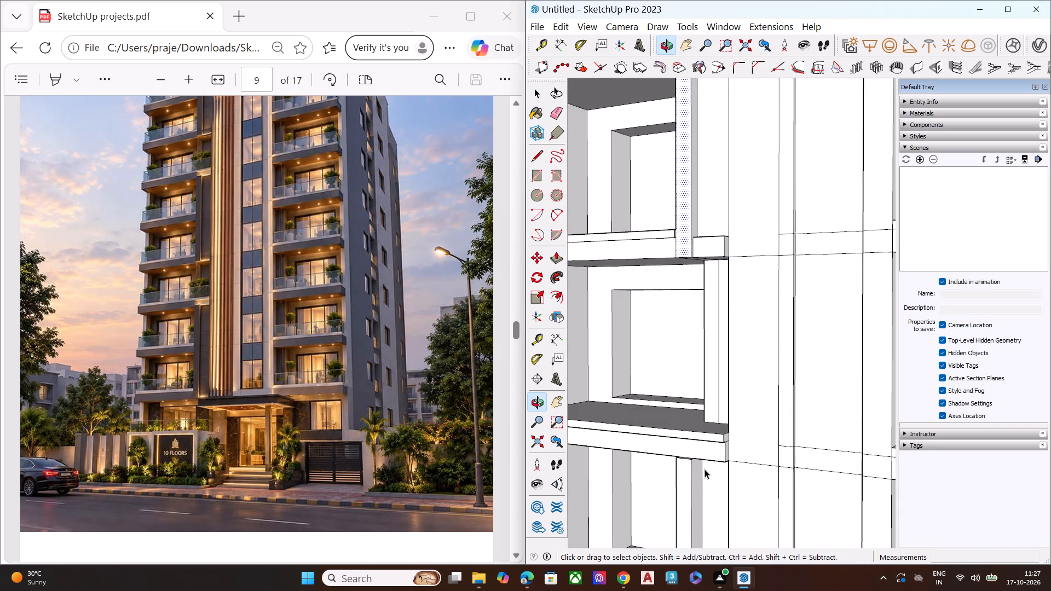
middle_click_drag(685, 499, 646, 590)
middle_click_drag(628, 363, 590, 472)
left_click(615, 280)
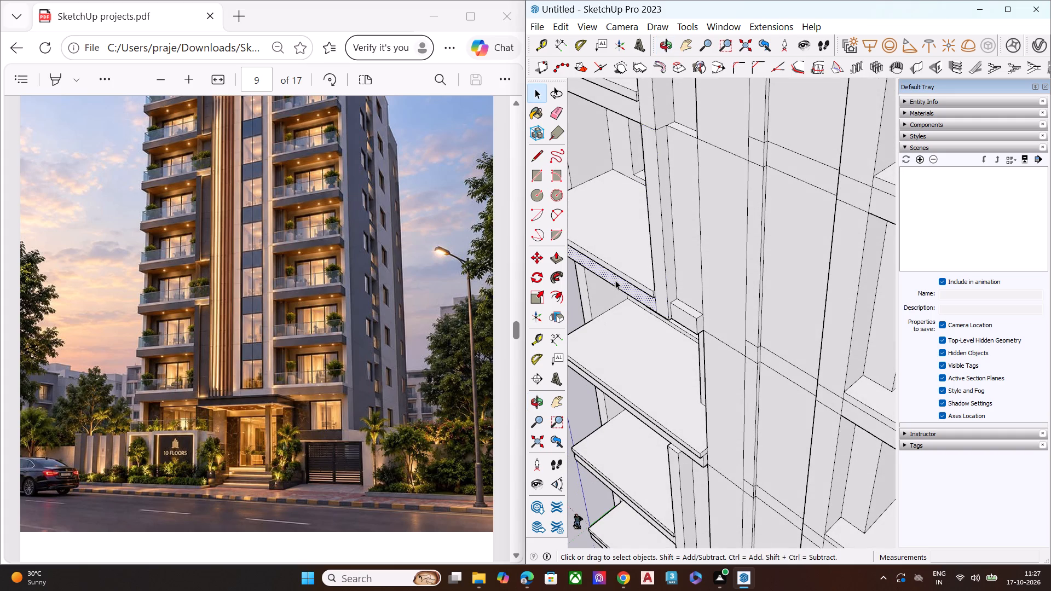
key("p")
left_click(615, 280)
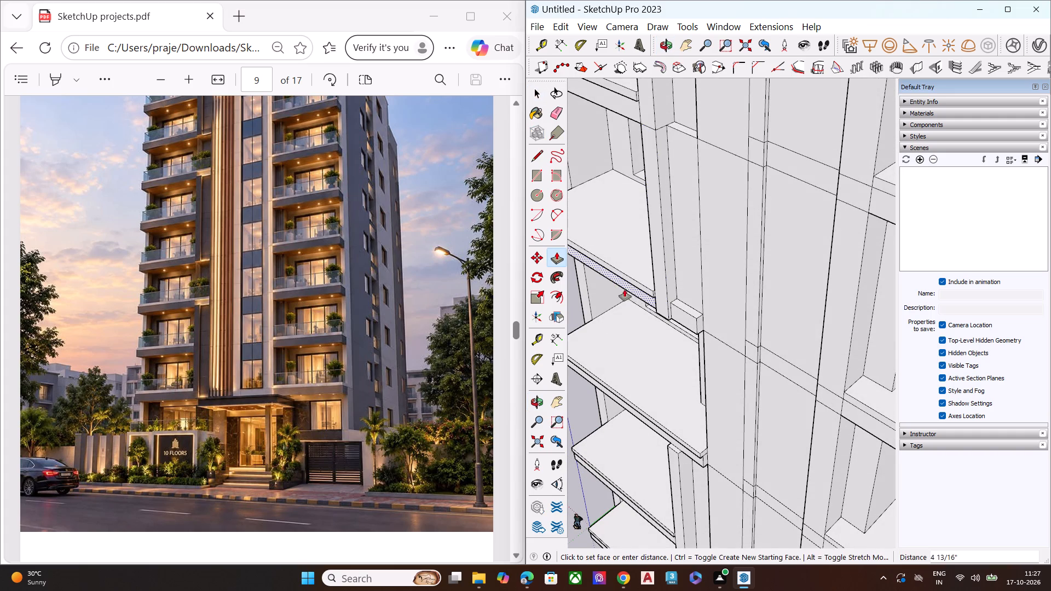
left_click(641, 422)
key("space")
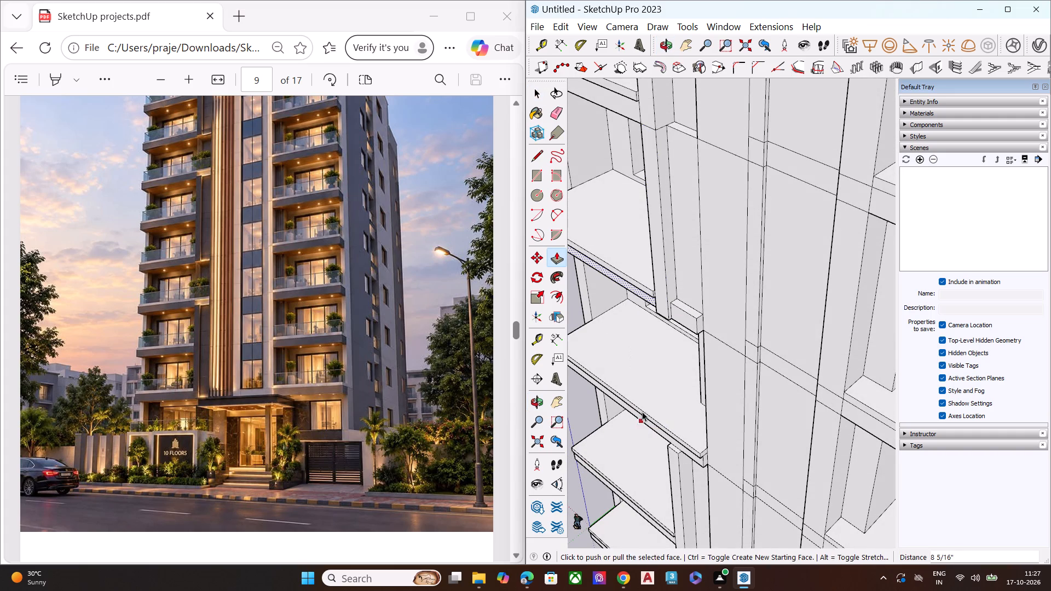
Push the front face of the short slab block beside the fin's base back about 2 3/8 inches.
middle_click_drag(671, 329, 766, 154)
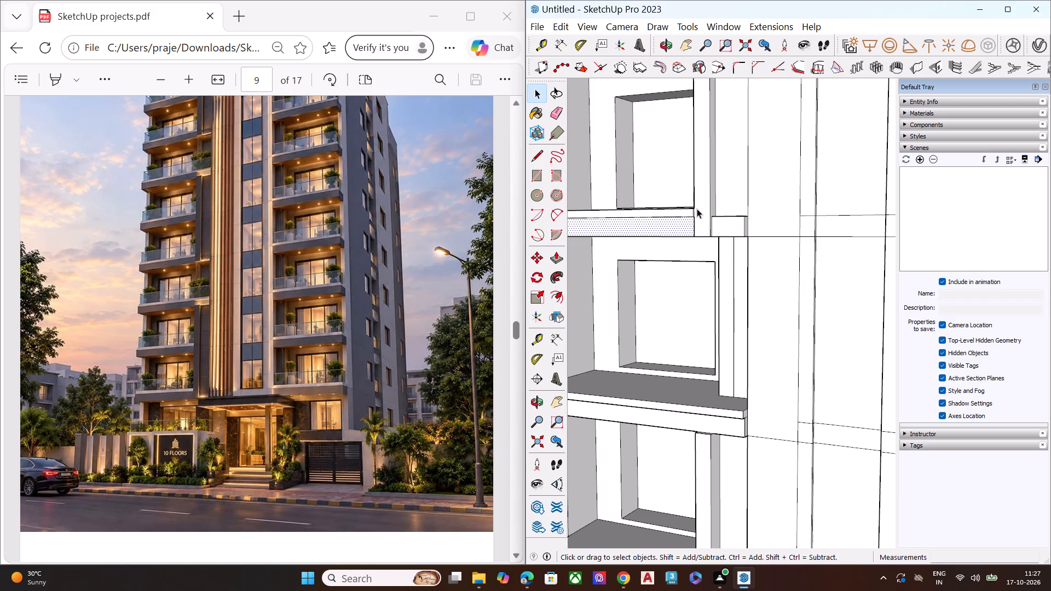
scroll(694, 283, "down", 3)
scroll(695, 291, "up", 1)
scroll(696, 292, "down", 6)
scroll(697, 294, "up", 1)
scroll(697, 297, "down", 6)
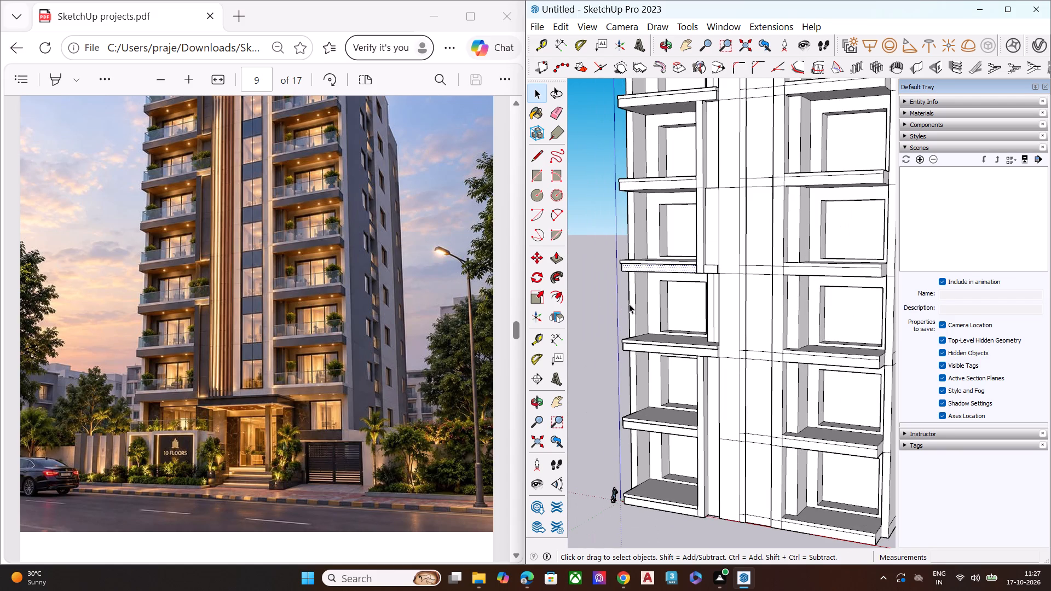
left_click(598, 294)
middle_click_drag(719, 304, 691, 254)
scroll(691, 253, "up", 8)
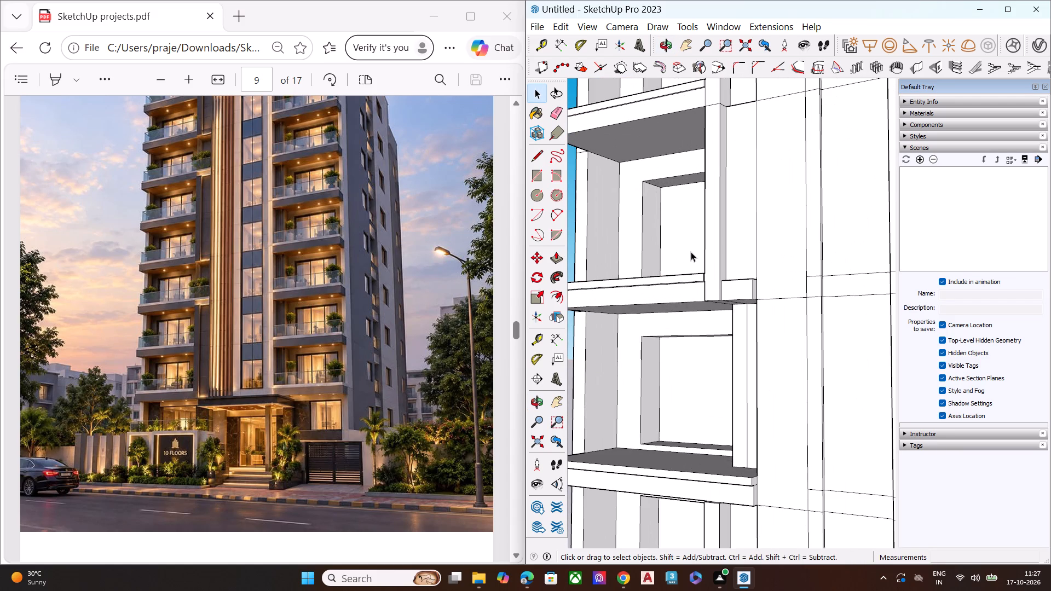
middle_click_drag(726, 289, 710, 346)
scroll(738, 313, "up", 6)
scroll(732, 312, "down", 2)
scroll(732, 312, "up", 2)
scroll(732, 312, "down", 1)
left_click(735, 308)
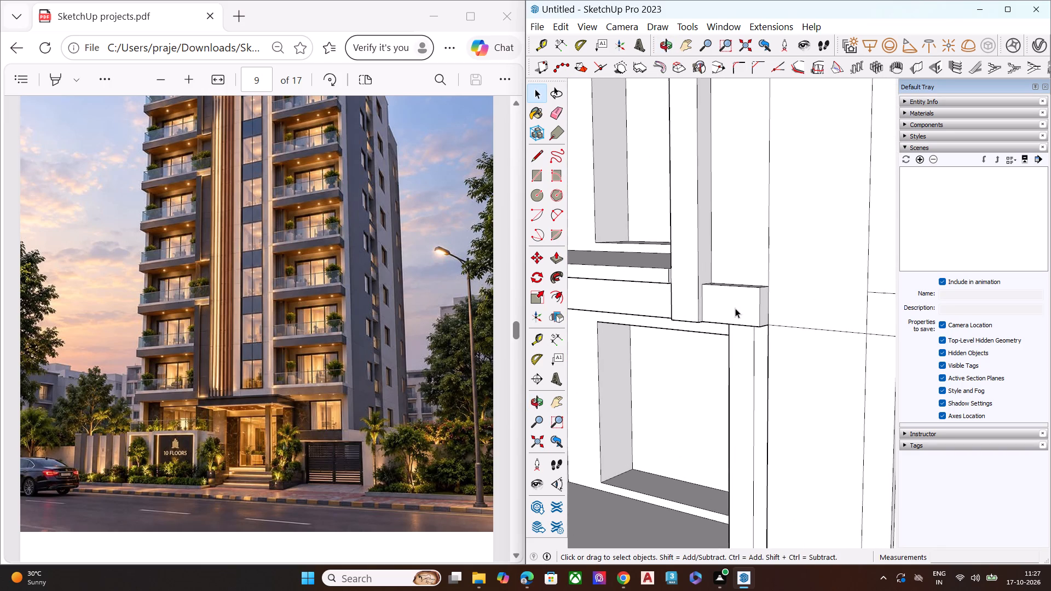
key("p")
left_click(735, 308)
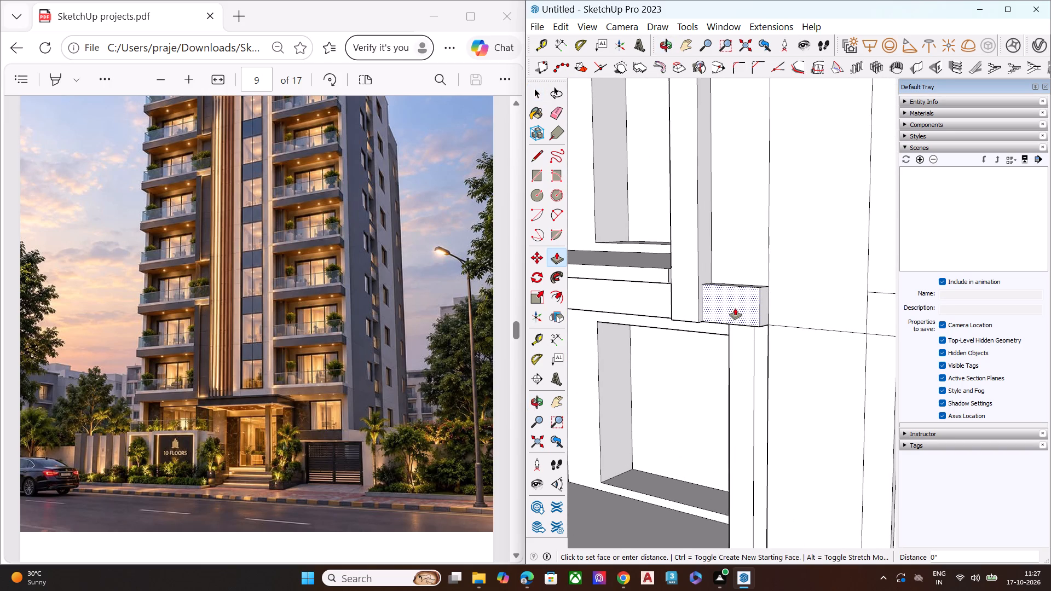
left_click(735, 308)
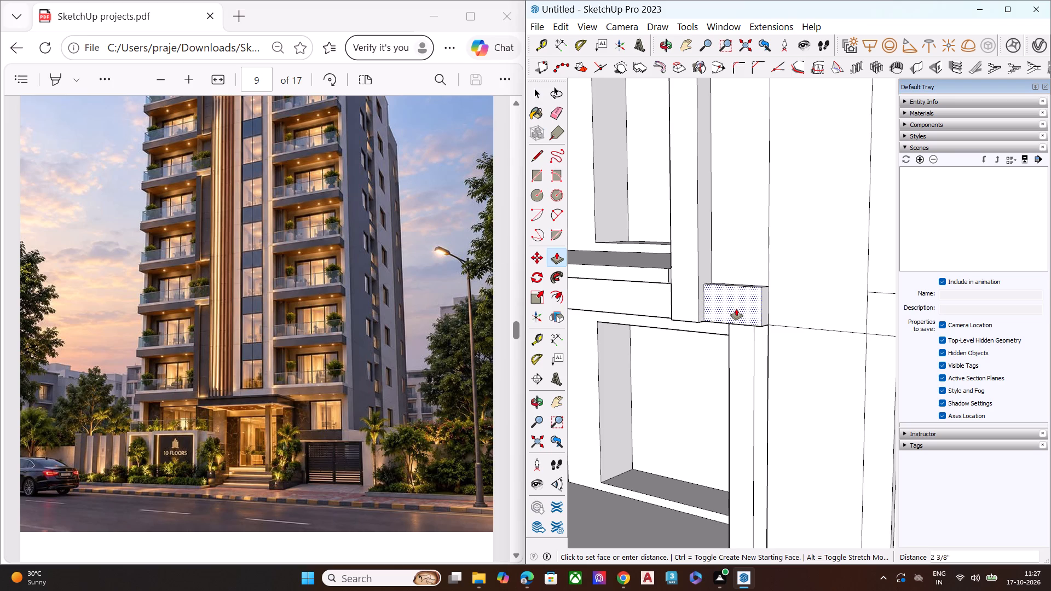
left_click(735, 309)
key("space")
Compare the stepped vertical fins and their balcony slab junctions along the tower's front with the page 9 reference render.
scroll(744, 300, "down", 2)
scroll(744, 300, "up", 2)
scroll(746, 300, "down", 8)
scroll(750, 300, "up", 1)
scroll(750, 300, "down", 5)
left_click(607, 325)
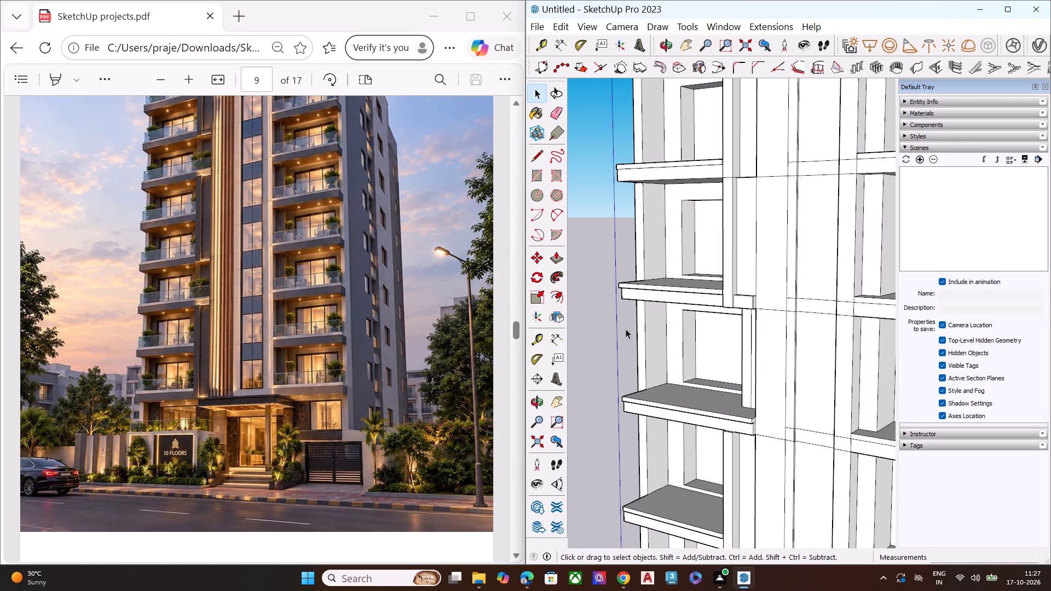
scroll(232, 261, "up", 1)
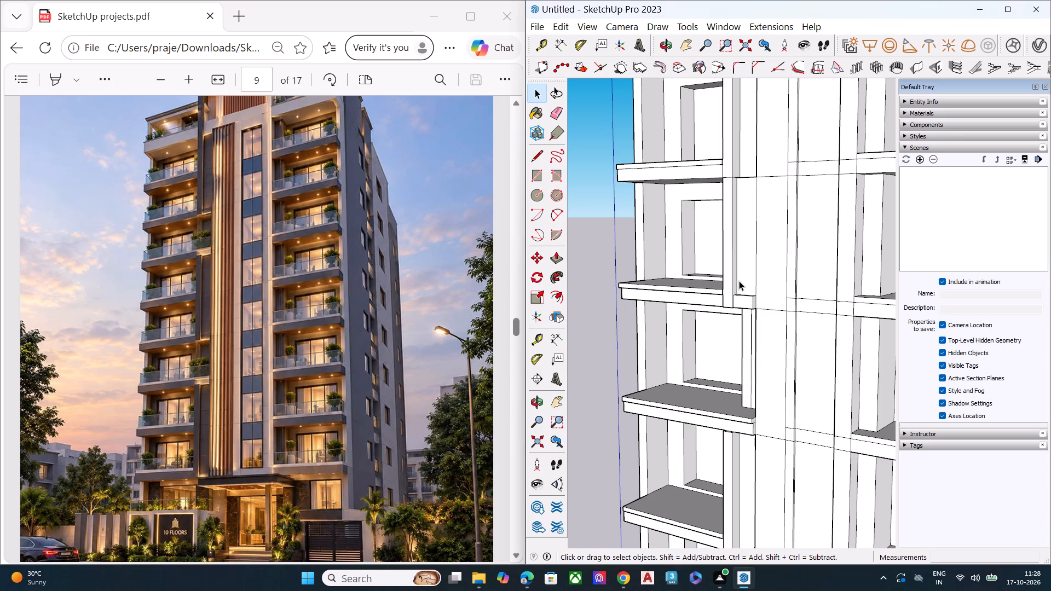
scroll(721, 299, "down", 2)
middle_click_drag(734, 165, 730, 208)
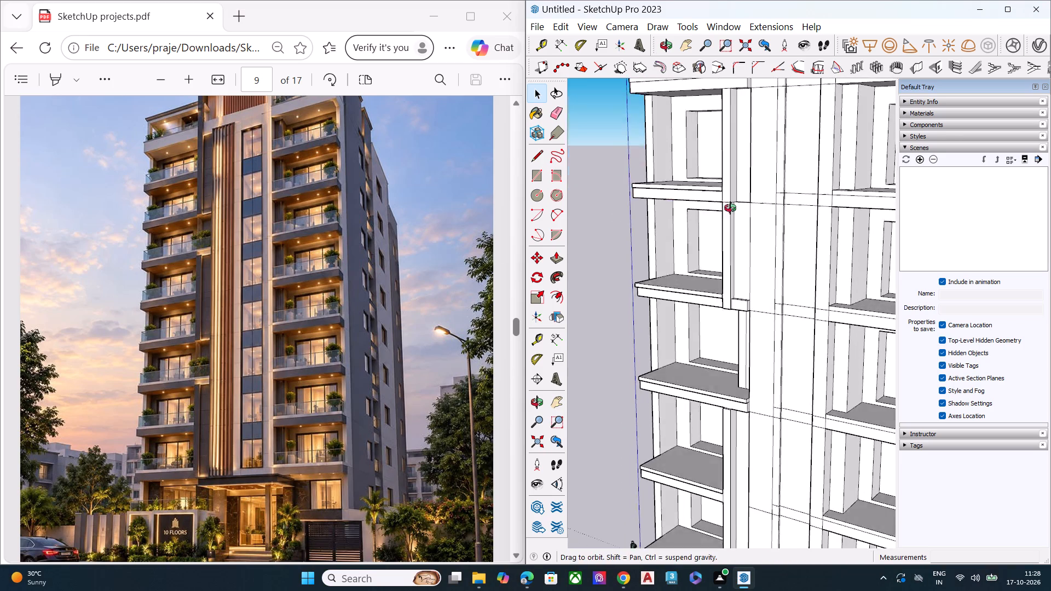
middle_click_drag(730, 208, 723, 260)
scroll(723, 260, "up", 7)
scroll(727, 190, "down", 5)
scroll(727, 192, "up", 1)
scroll(727, 193, "down", 1)
middle_click_drag(736, 323, 711, 222)
scroll(711, 216, "down", 1)
scroll(711, 216, "up", 1)
scroll(711, 216, "down", 4)
scroll(711, 216, "up", 1)
scroll(711, 216, "down", 6)
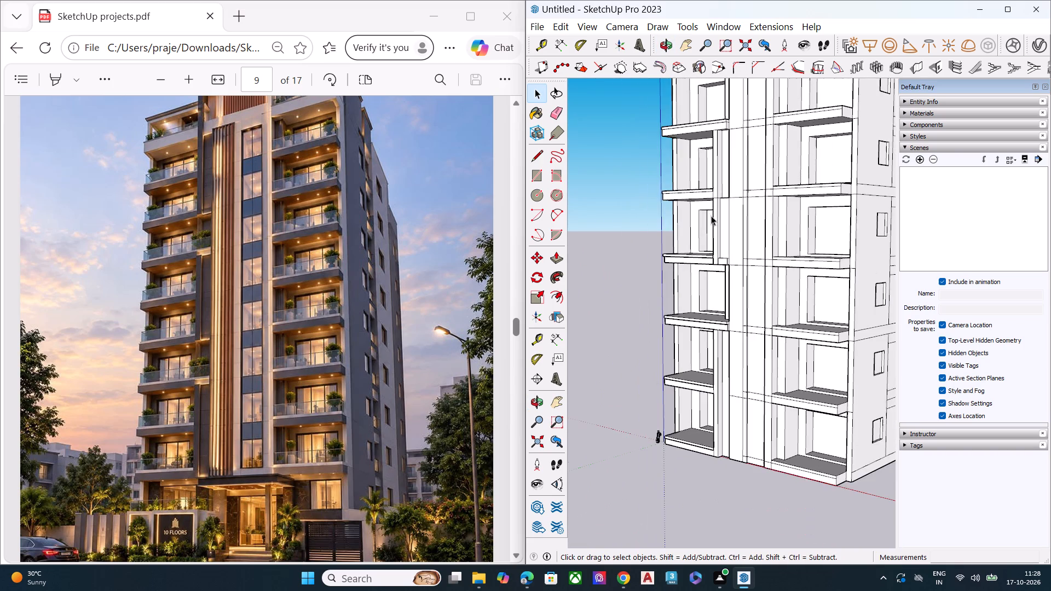
scroll(711, 340, "up", 3)
scroll(711, 340, "down", 1)
scroll(711, 340, "up", 2)
scroll(711, 340, "down", 2)
scroll(711, 340, "up", 2)
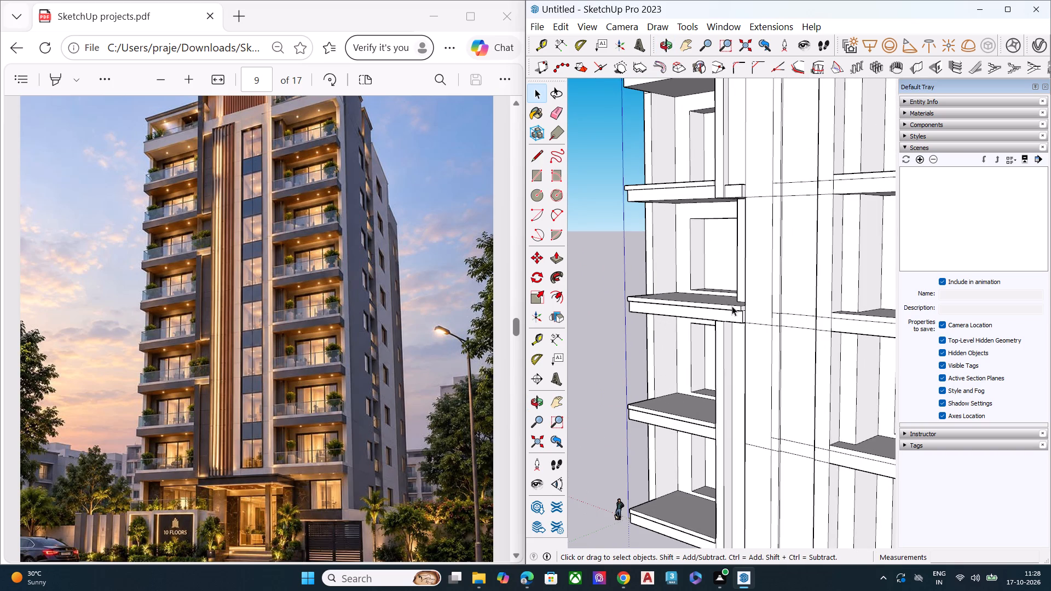
middle_click_drag(731, 183, 715, 288)
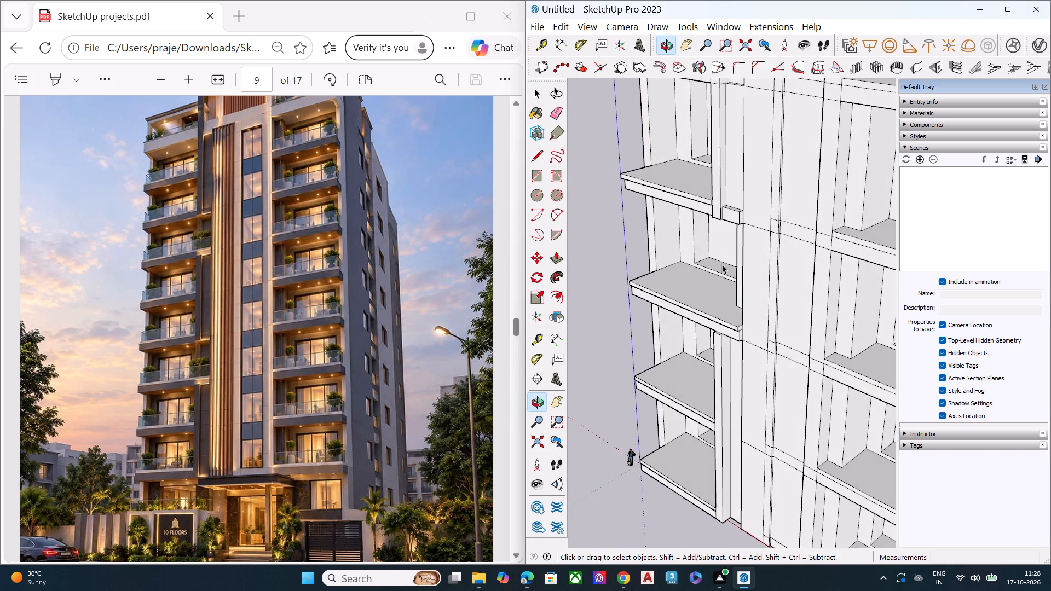
scroll(727, 282, "down", 6)
scroll(722, 176, "up", 8)
scroll(724, 217, "down", 6)
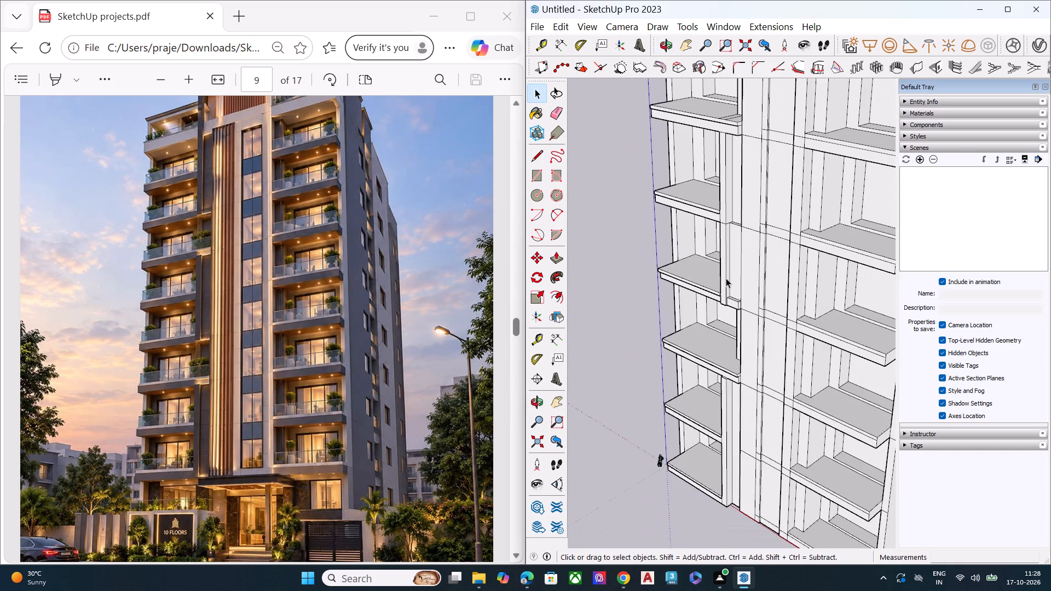
scroll(730, 90, "up", 7)
middle_click_drag(735, 161, 721, 171)
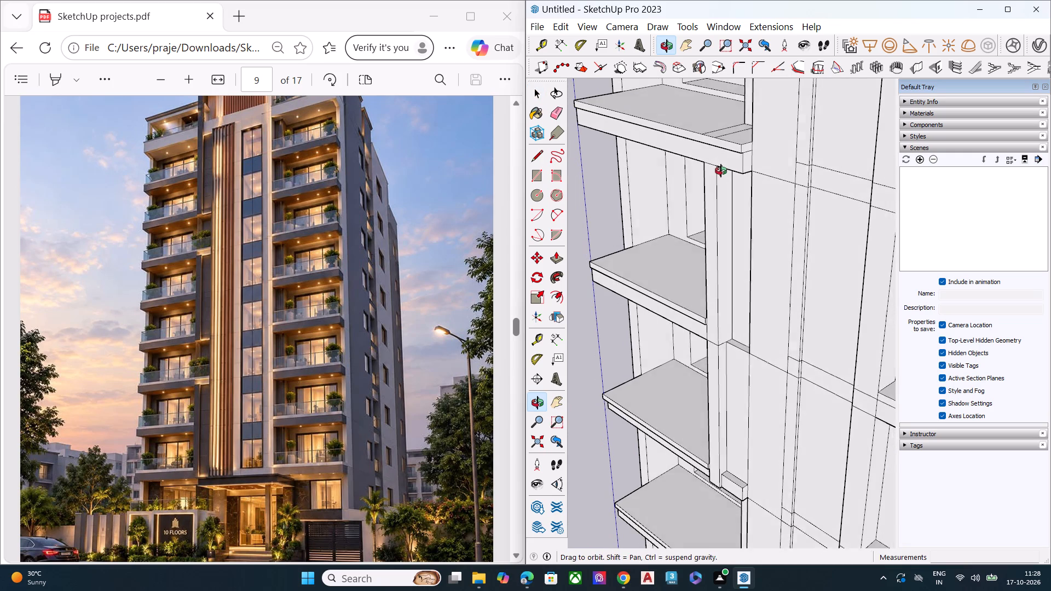
middle_click_drag(721, 171, 717, 174)
middle_click_drag(717, 174, 787, 236)
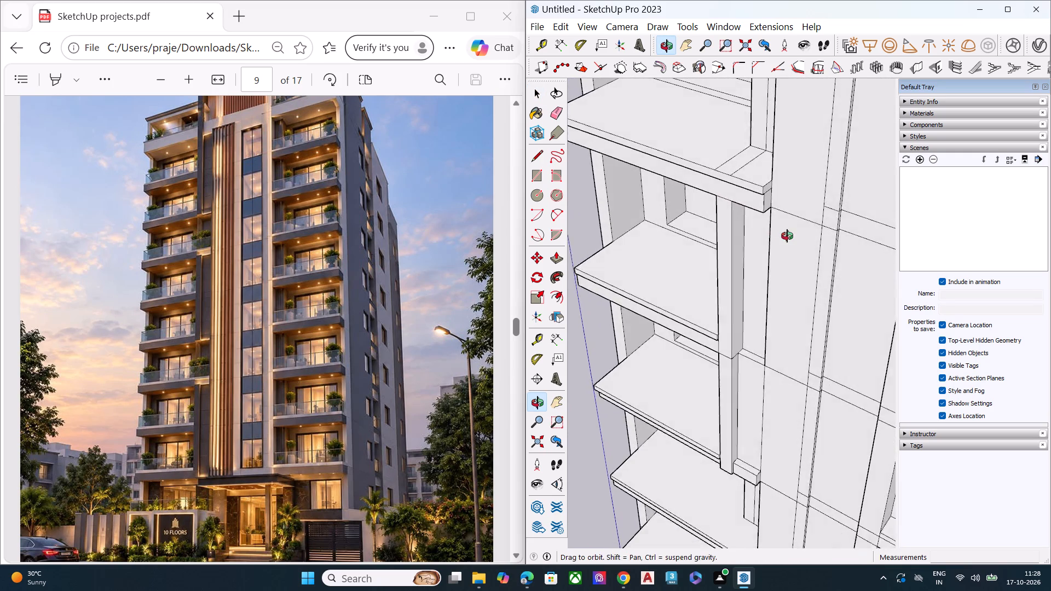
middle_click_drag(787, 236, 867, 178)
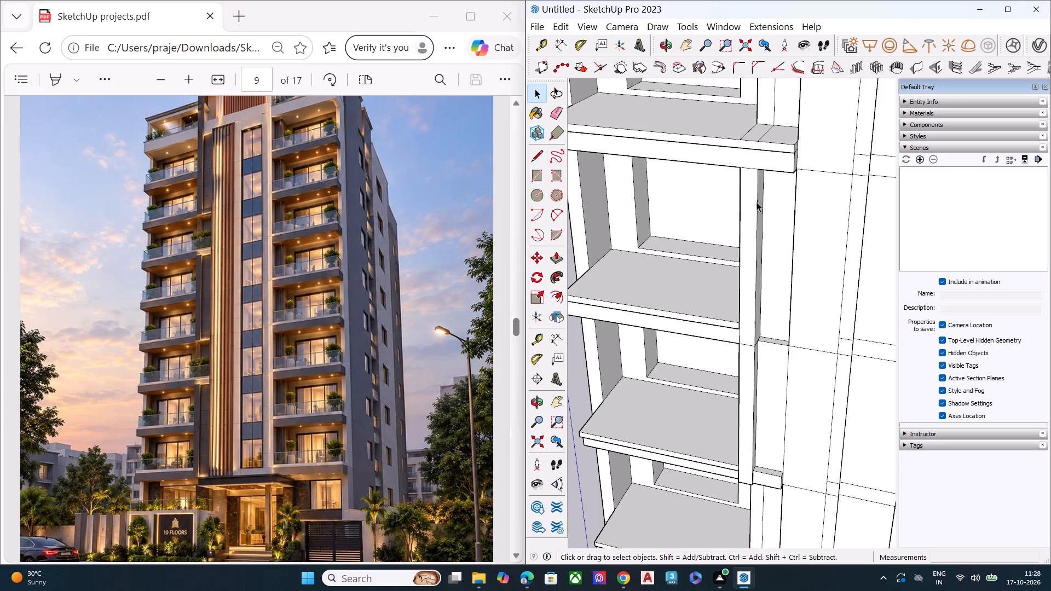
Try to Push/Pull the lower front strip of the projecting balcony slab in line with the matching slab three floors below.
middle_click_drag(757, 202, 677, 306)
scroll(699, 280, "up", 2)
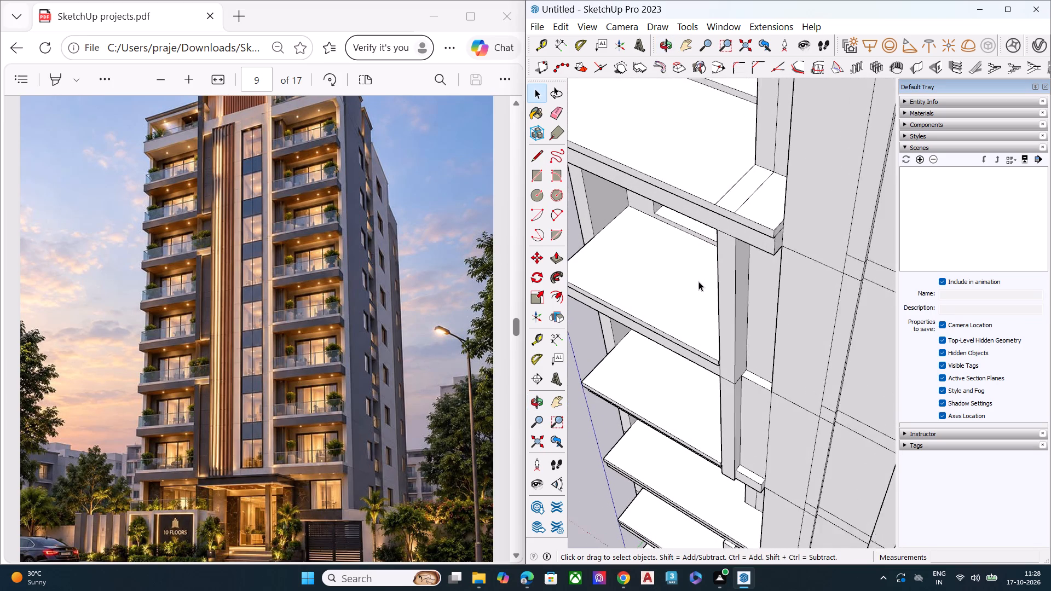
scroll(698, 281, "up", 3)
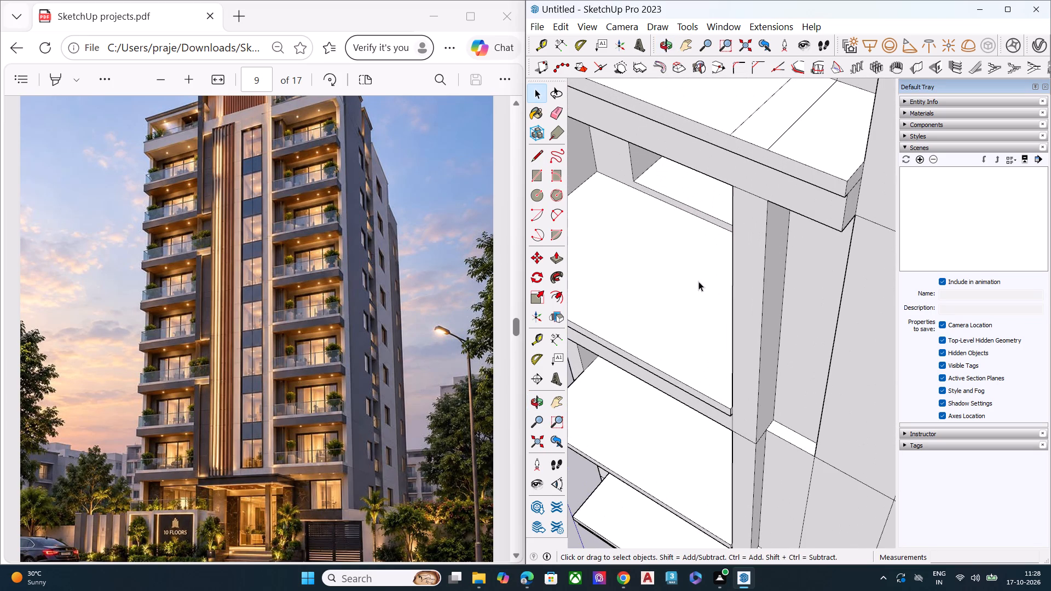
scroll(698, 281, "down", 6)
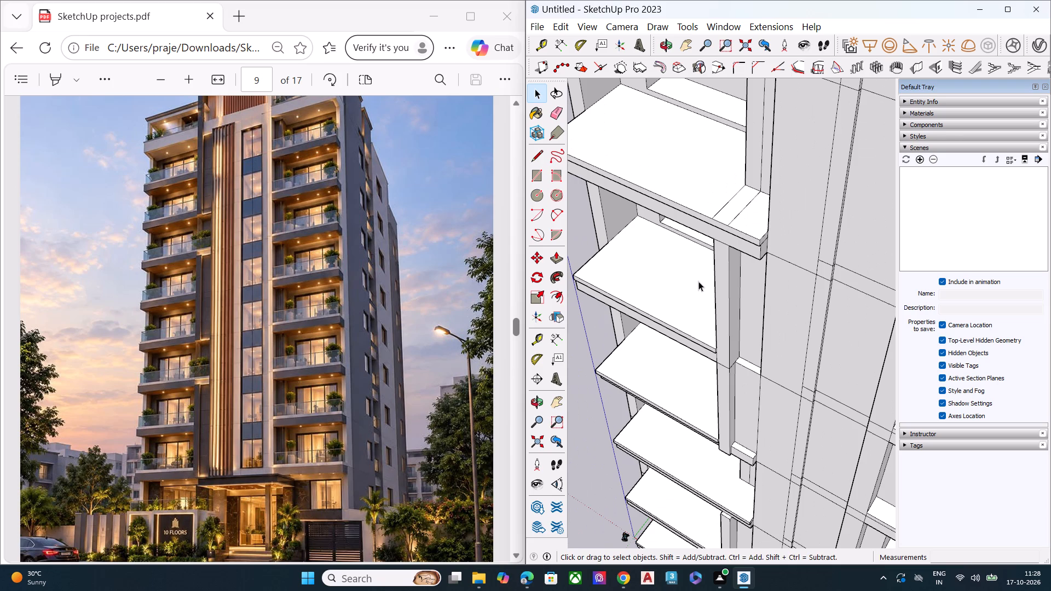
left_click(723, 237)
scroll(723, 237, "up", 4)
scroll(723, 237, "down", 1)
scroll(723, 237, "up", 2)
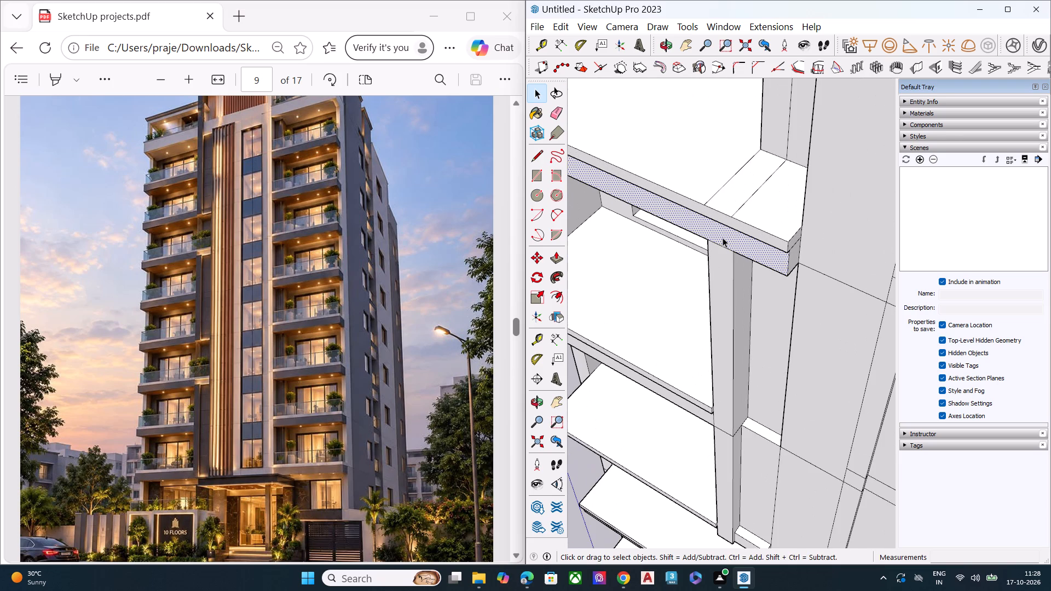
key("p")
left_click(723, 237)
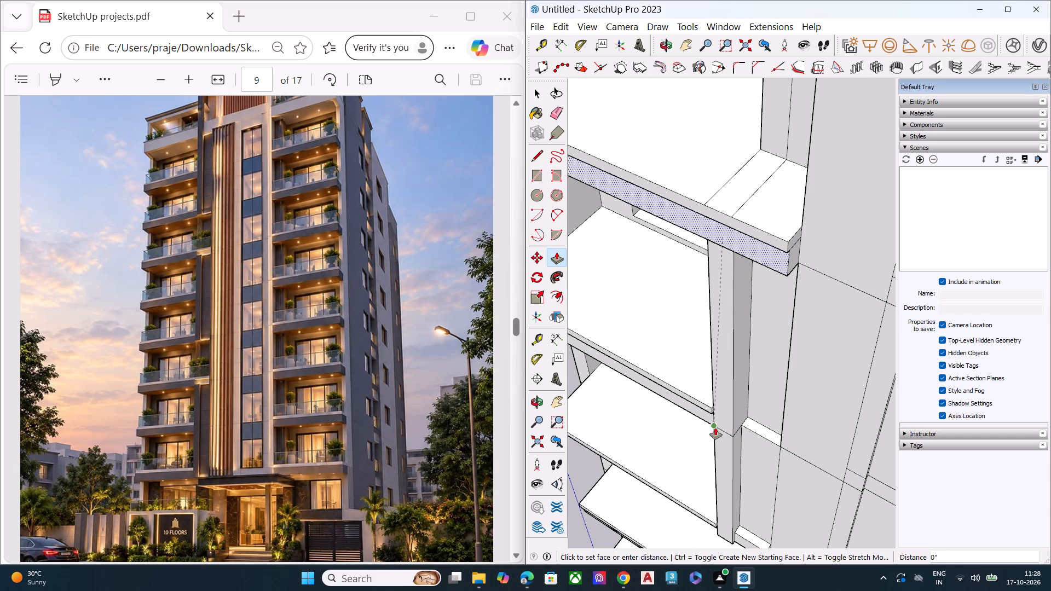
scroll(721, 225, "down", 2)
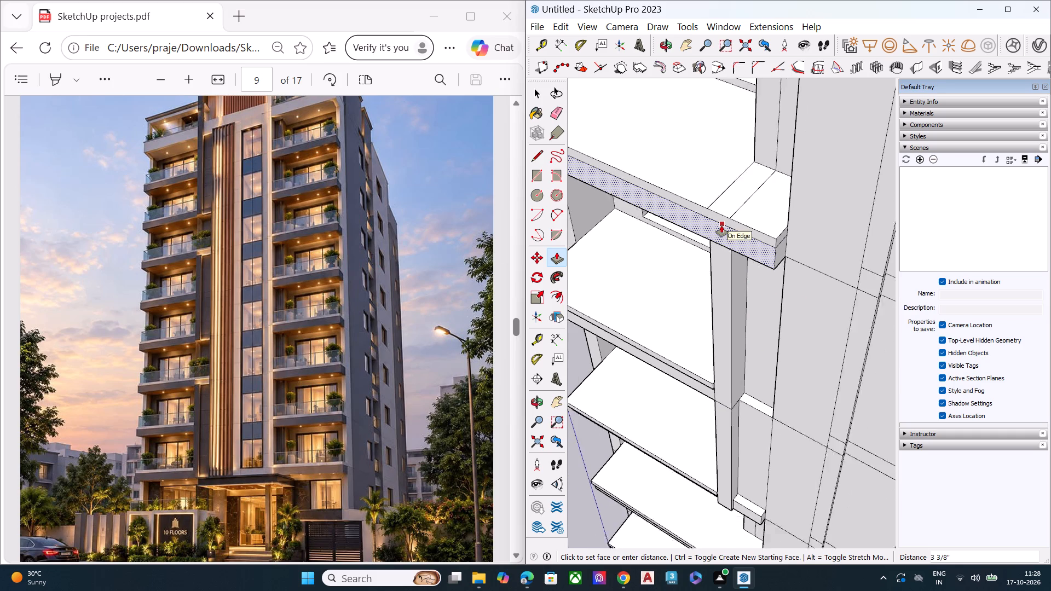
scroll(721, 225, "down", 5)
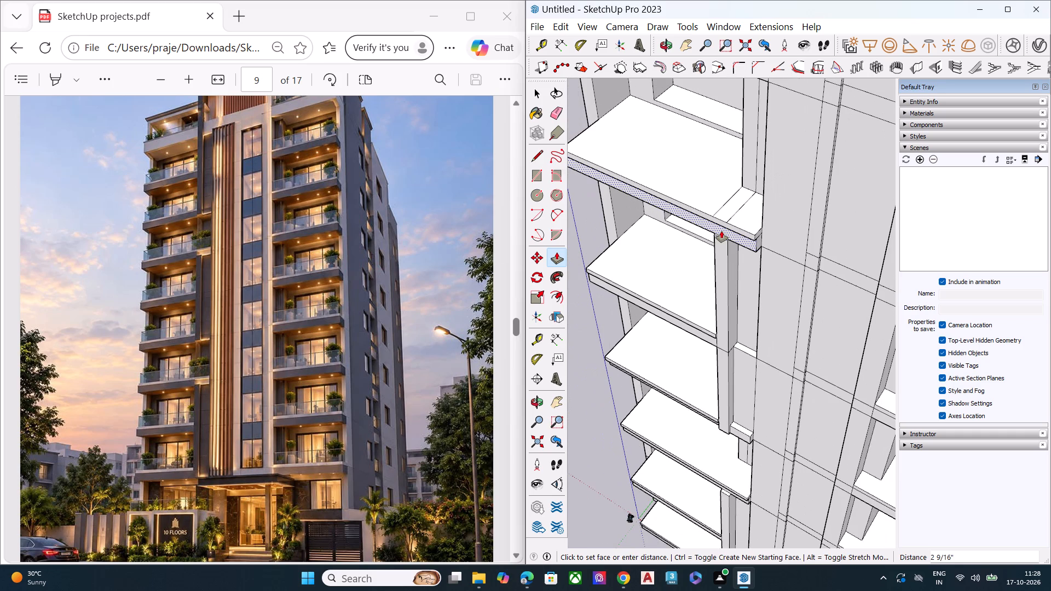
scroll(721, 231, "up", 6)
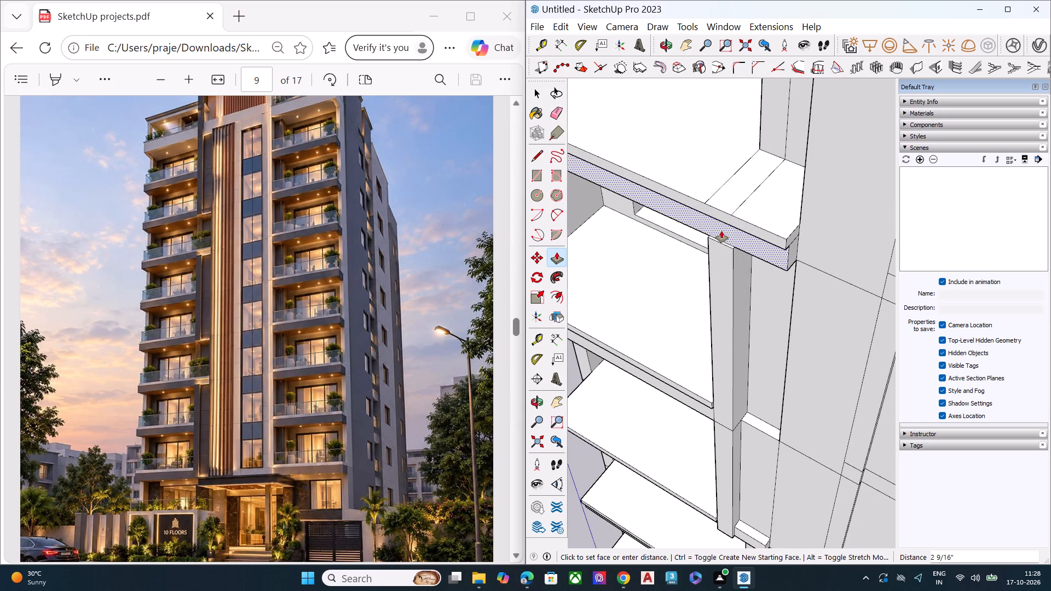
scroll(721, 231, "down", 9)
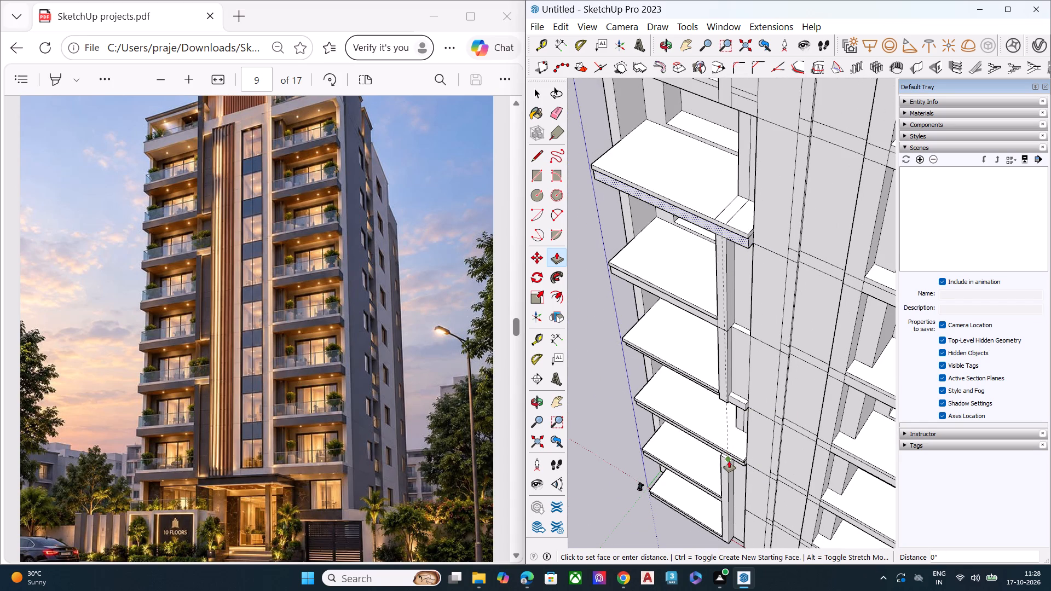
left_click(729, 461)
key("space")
Push the lower front strip of the balcony slab one floor below the projecting slab about 8 5/16 inches, aligned with the slab beneath.
middle_click_drag(729, 225, 655, 119)
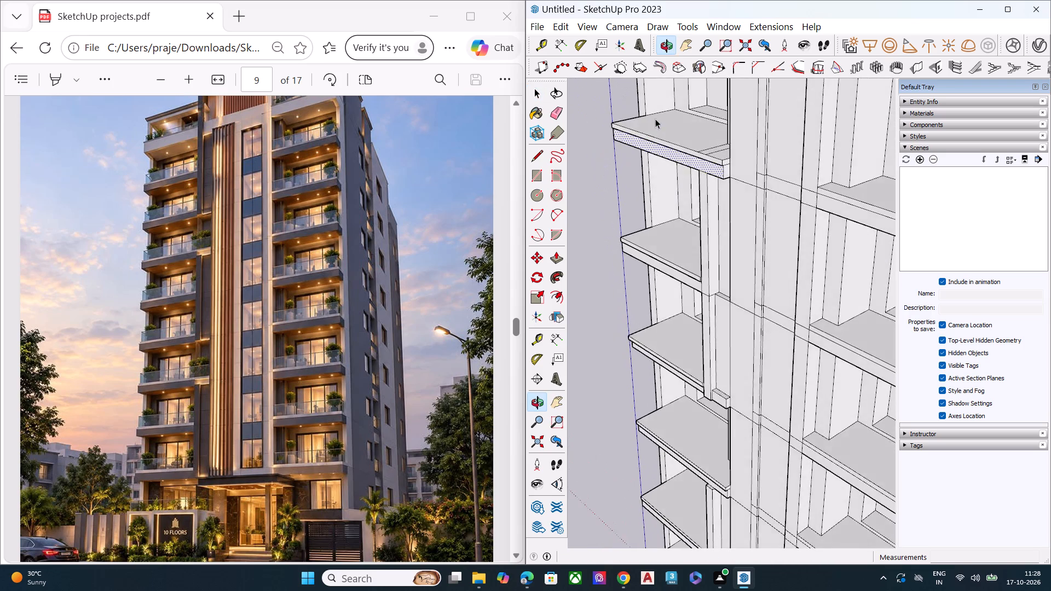
scroll(667, 262, "up", 9)
middle_click_drag(736, 273, 1001, 239)
scroll(665, 210, "down", 9)
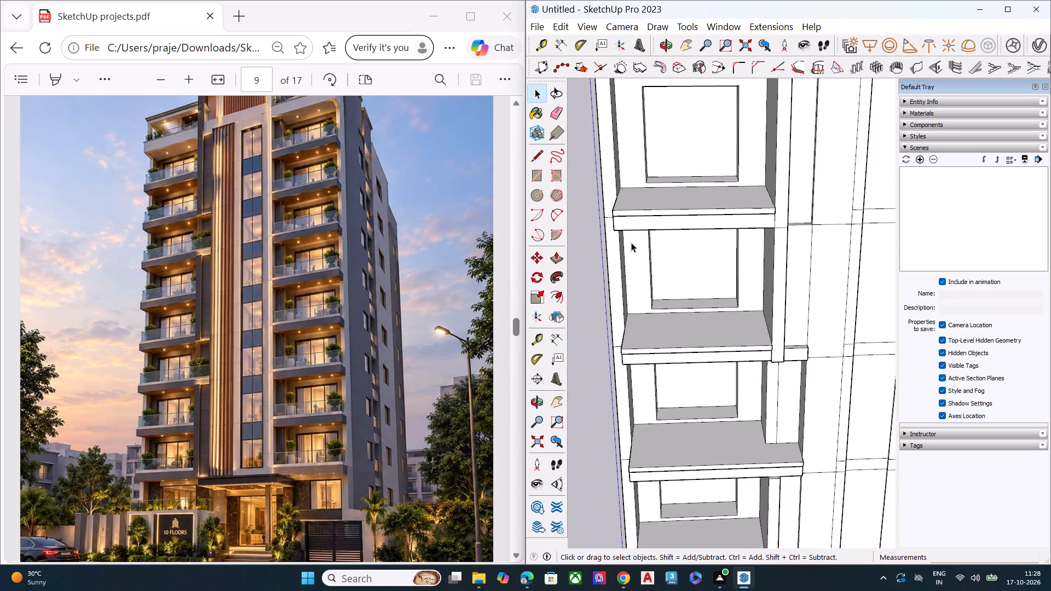
scroll(706, 247, "up", 1)
middle_click_drag(712, 247, 863, 234)
scroll(839, 188, "up", 4)
scroll(838, 187, "down", 2)
scroll(838, 187, "up", 1)
middle_click_drag(801, 230, 809, 188)
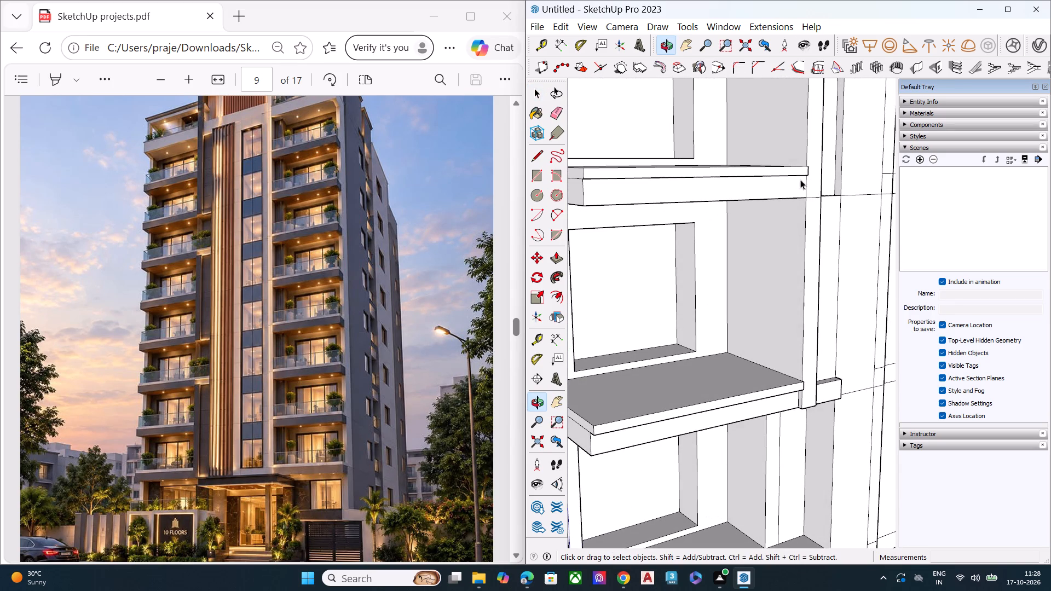
left_click(790, 186)
key("p")
left_click(790, 186)
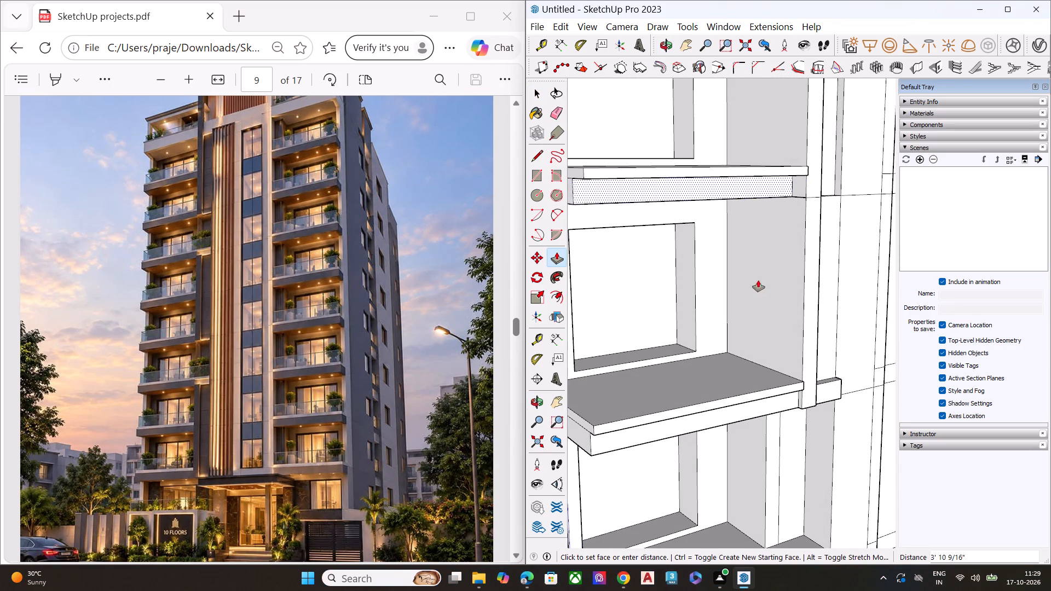
left_click(752, 415)
key("space")
Inspect the slab-to-fin junction and the balcony stack along the tower's front.
middle_click_drag(796, 221, 673, 326)
scroll(679, 294, "up", 7)
scroll(688, 281, "down", 1)
scroll(688, 281, "up", 3)
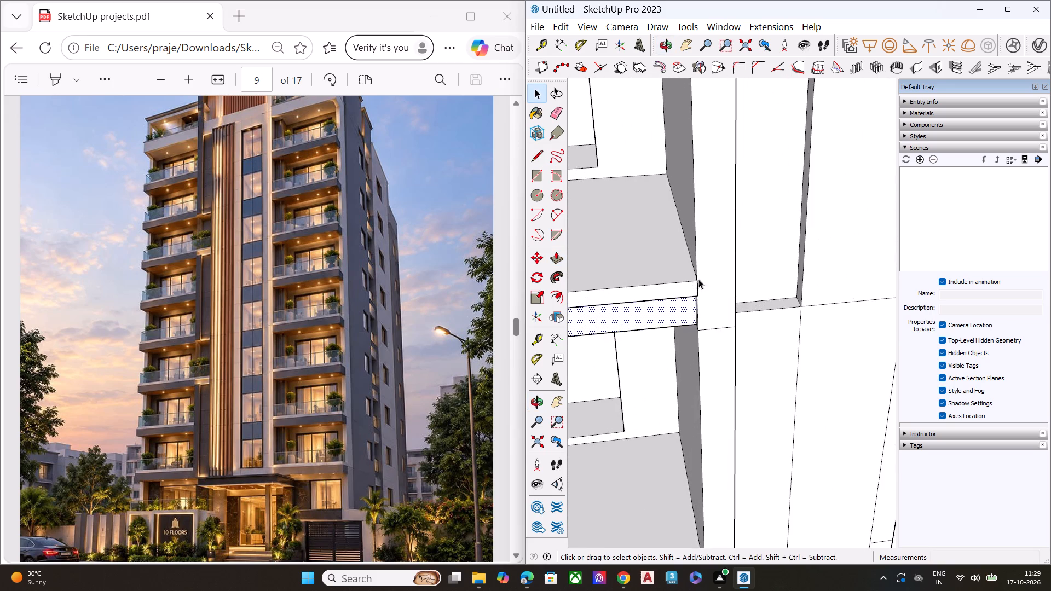
middle_click_drag(703, 279, 596, 319)
scroll(705, 285, "down", 11)
scroll(713, 283, "up", 1)
scroll(713, 283, "down", 2)
scroll(713, 283, "up", 1)
scroll(714, 283, "down", 3)
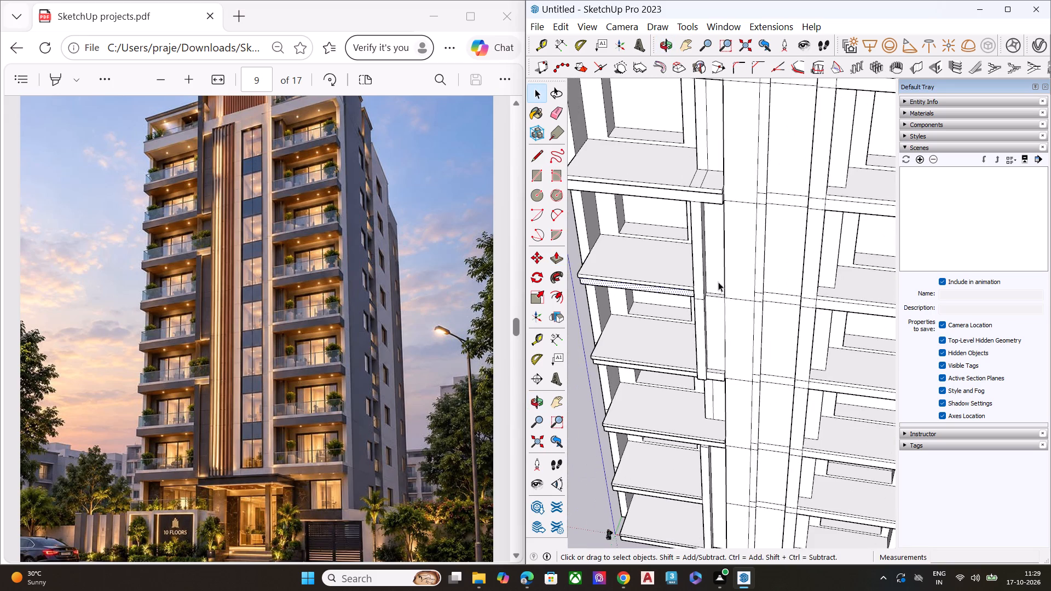
middle_click_drag(718, 282, 634, 328)
scroll(744, 305, "up", 8)
scroll(707, 303, "down", 19)
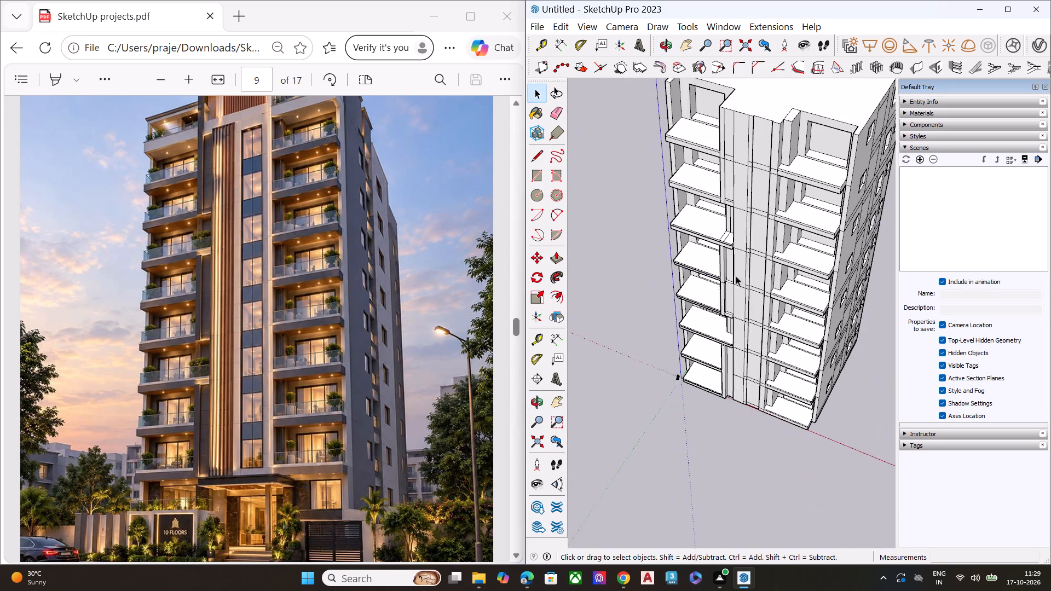
left_click(594, 291)
Push the projecting balcony slab's lower front strip back to line up with the front edge of the slab one floor below.
middle_click_drag(744, 264, 706, 73)
scroll(714, 193, "up", 1)
scroll(714, 193, "down", 1)
scroll(714, 193, "up", 1)
scroll(714, 193, "down", 1)
scroll(714, 193, "up", 5)
scroll(734, 271, "up", 2)
scroll(734, 271, "down", 1)
scroll(734, 271, "up", 3)
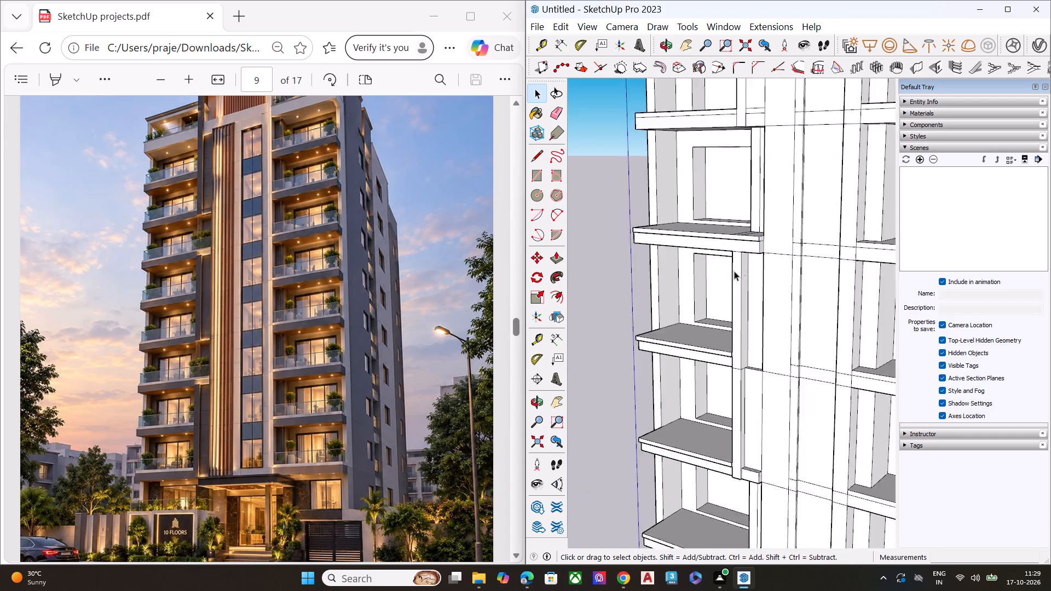
scroll(734, 271, "up", 5)
middle_click_drag(747, 244, 697, 344)
scroll(711, 298, "up", 4)
scroll(713, 293, "down", 2)
scroll(713, 293, "up", 2)
scroll(708, 292, "down", 3)
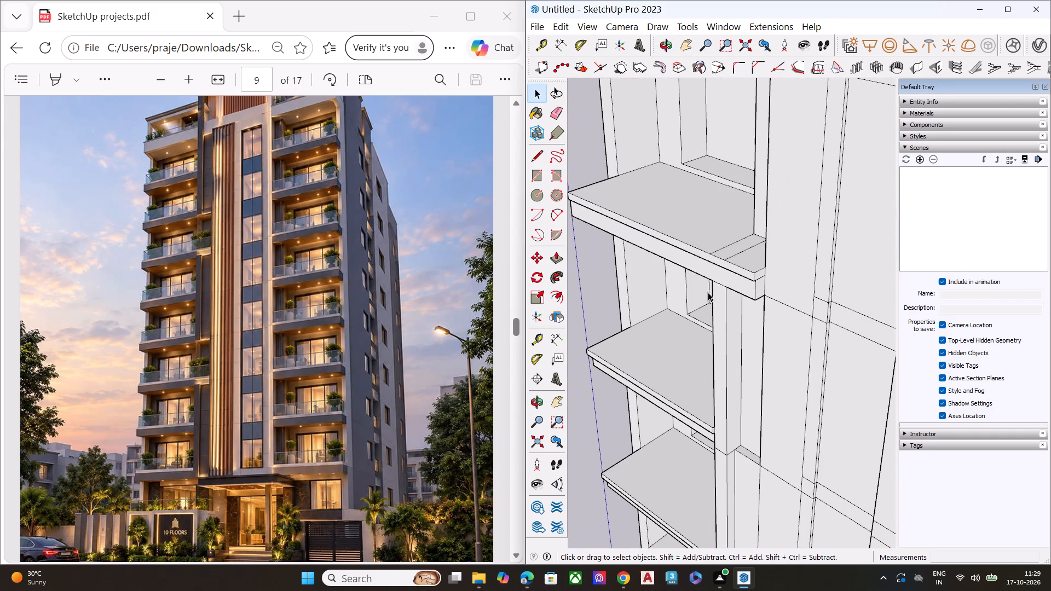
middle_click_drag(716, 439, 692, 447)
scroll(706, 445, "up", 1)
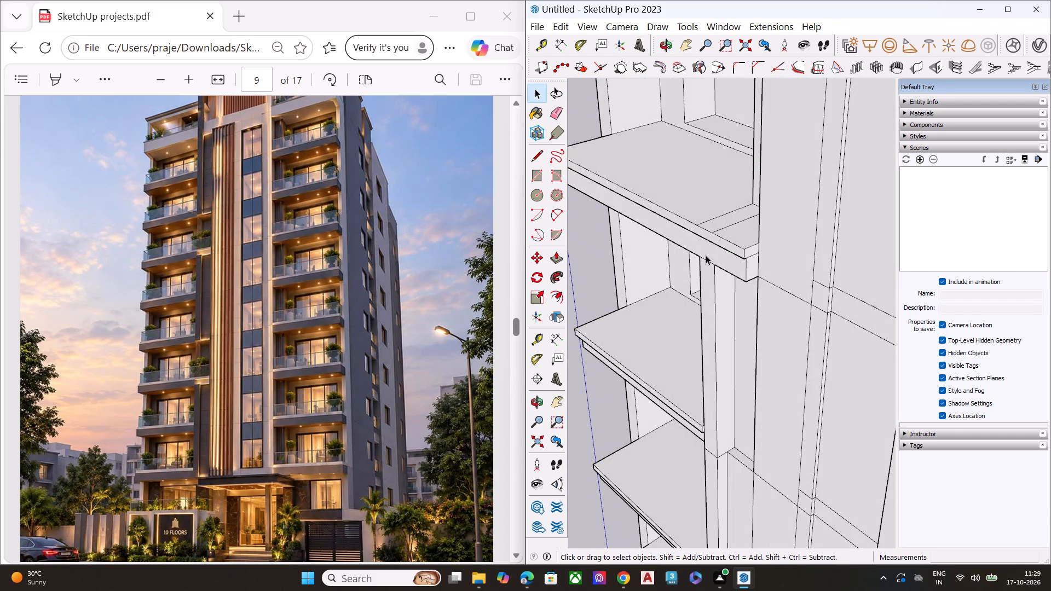
left_click(707, 254)
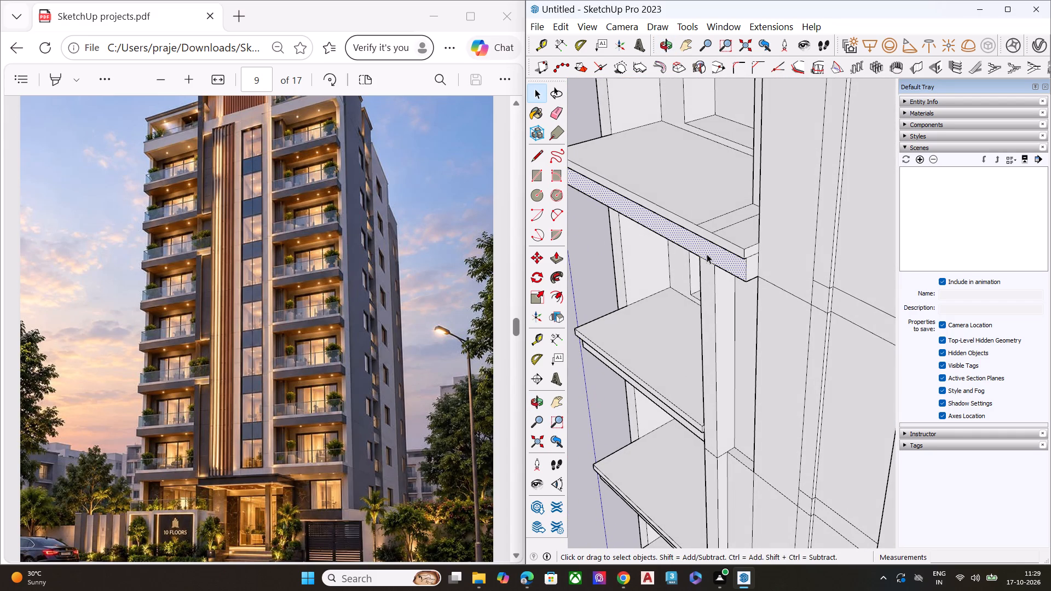
key("p")
left_click(707, 254)
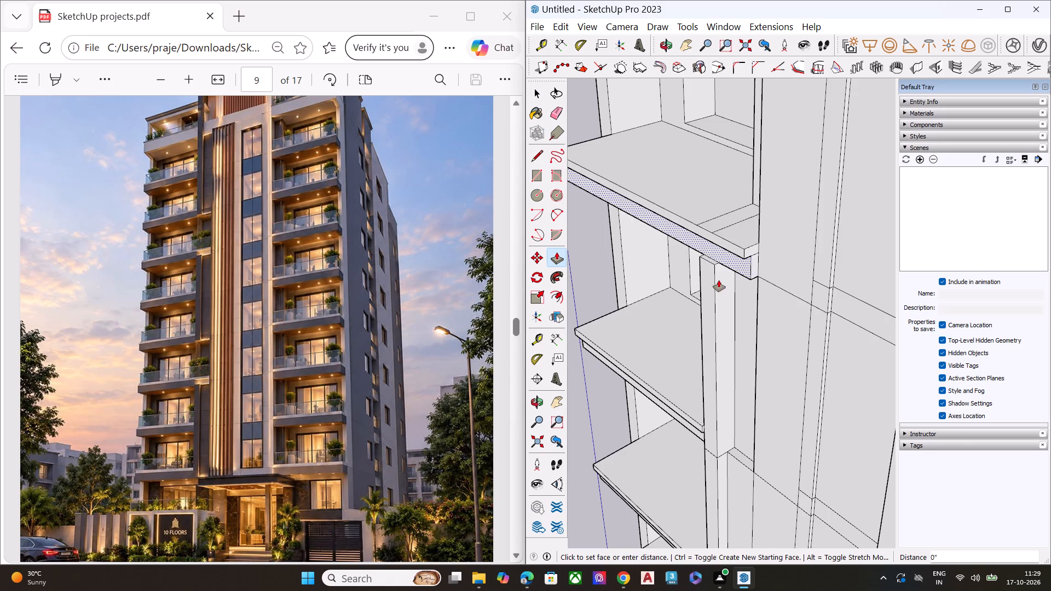
left_click(694, 433)
key("space")
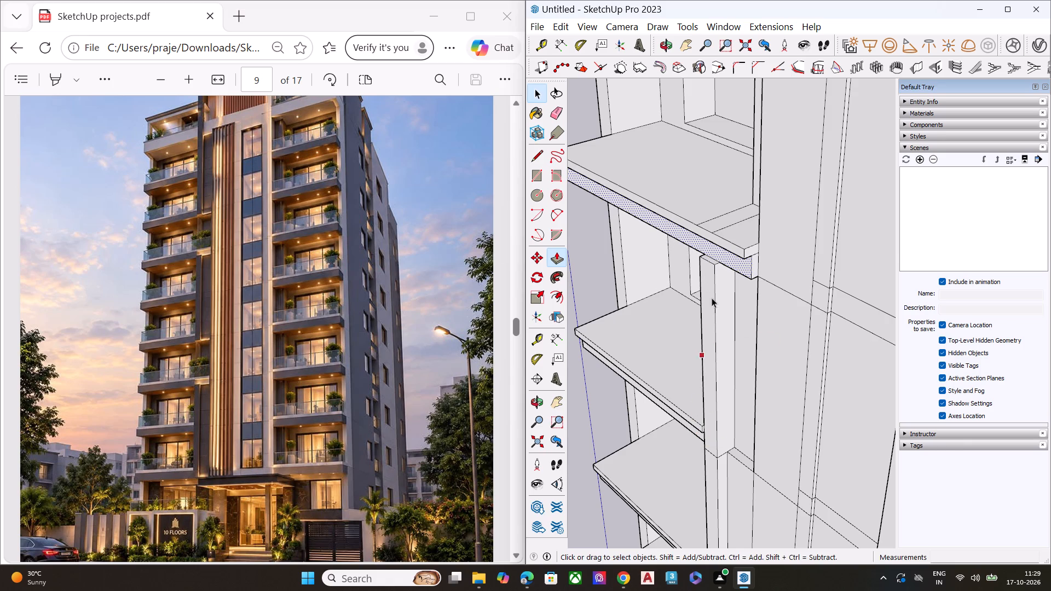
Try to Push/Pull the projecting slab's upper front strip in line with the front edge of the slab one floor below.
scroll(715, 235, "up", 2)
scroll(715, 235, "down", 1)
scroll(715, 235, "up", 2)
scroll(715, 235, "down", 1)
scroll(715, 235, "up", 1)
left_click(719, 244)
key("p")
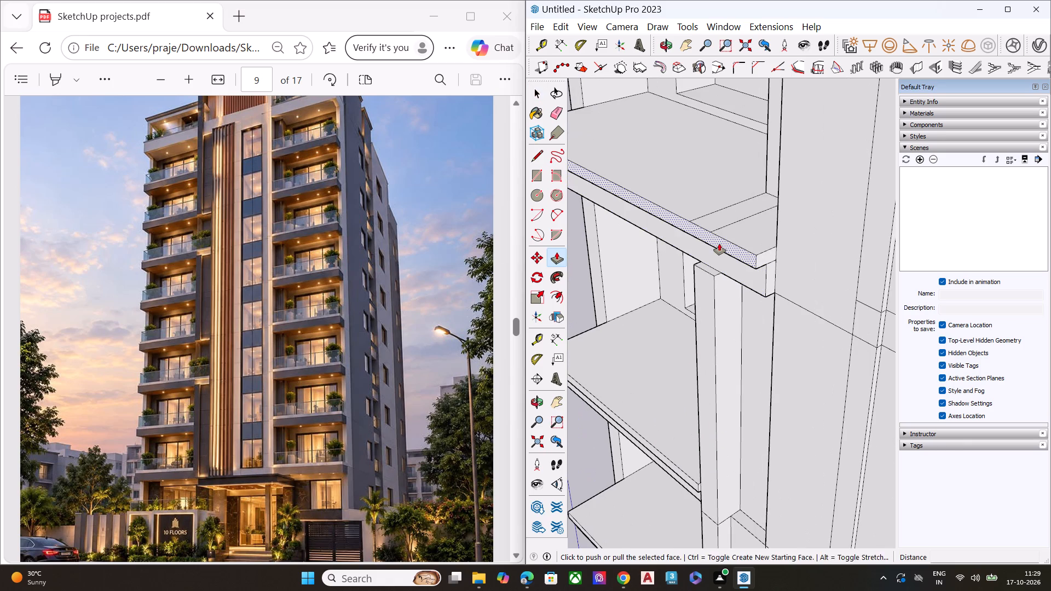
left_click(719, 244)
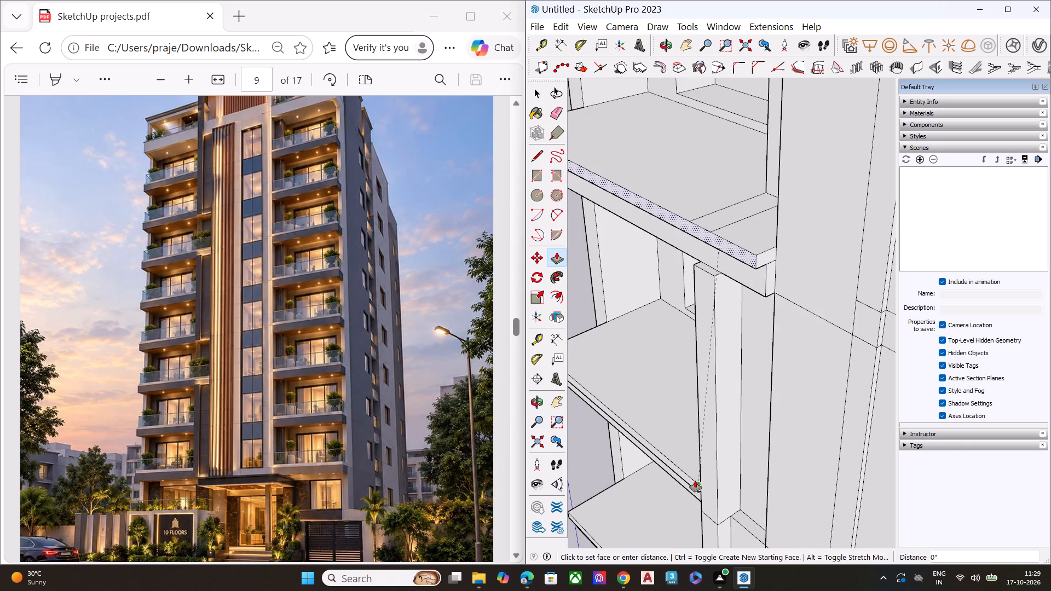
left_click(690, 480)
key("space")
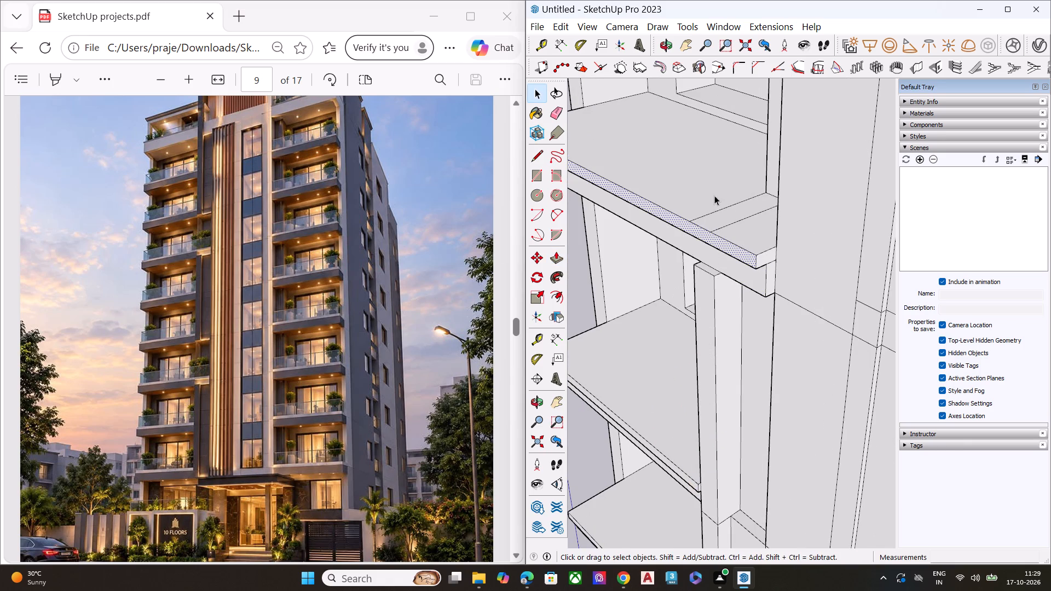
Examine the slab edges and stepped vertical fins along the tower's balcony stack.
scroll(720, 188, "down", 8)
scroll(736, 192, "up", 2)
scroll(738, 194, "down", 5)
middle_click(734, 211)
left_click(610, 205)
middle_click_drag(723, 290, 721, 268)
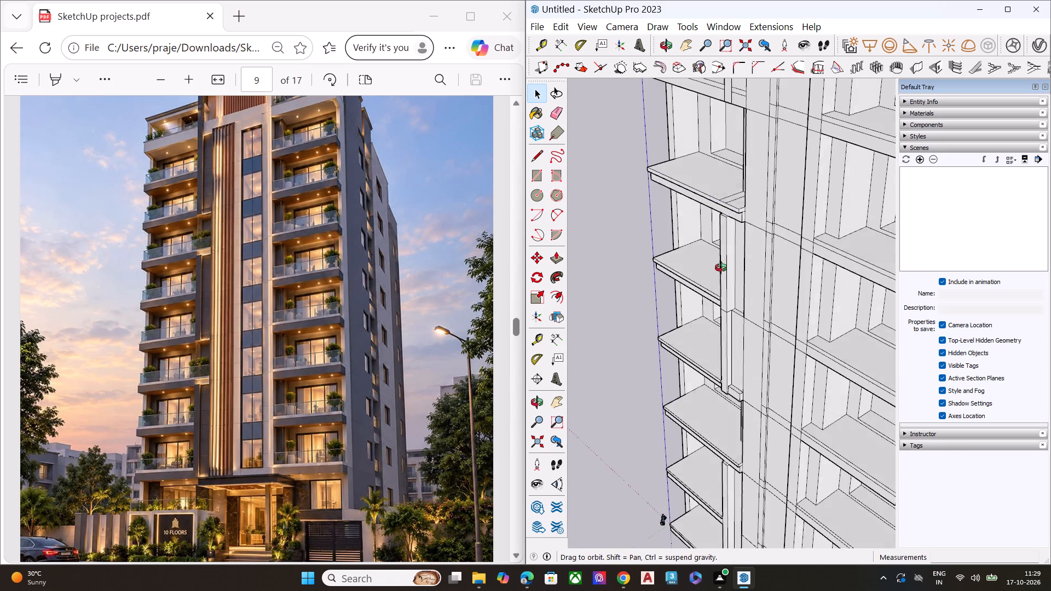
middle_click_drag(721, 268, 740, 144)
scroll(732, 297, "up", 4)
scroll(730, 296, "down", 1)
scroll(729, 295, "up", 3)
scroll(724, 291, "down", 2)
scroll(722, 288, "up", 4)
middle_click_drag(726, 289, 773, 296)
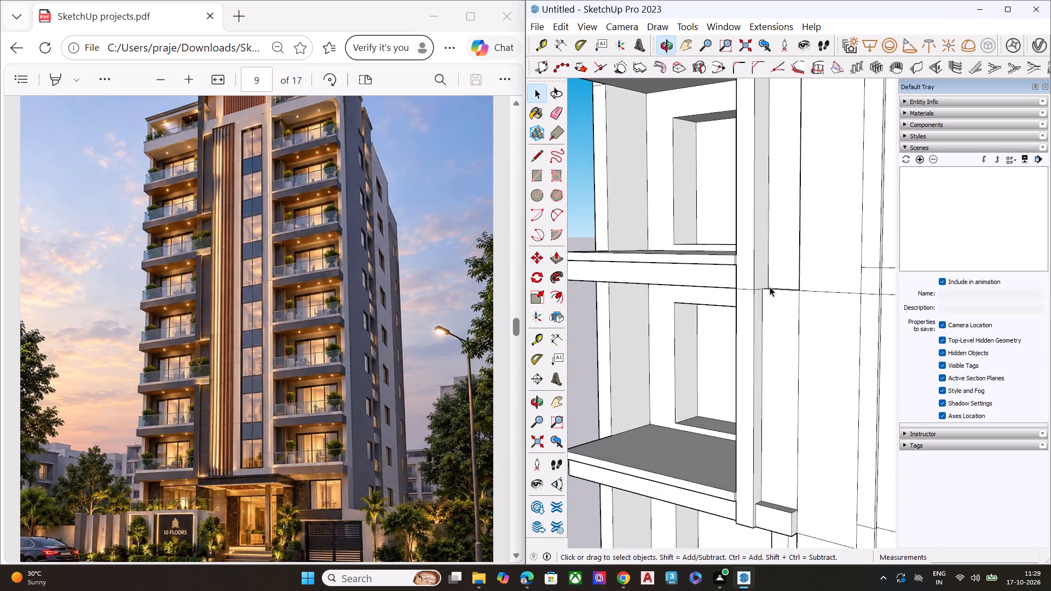
scroll(770, 287, "down", 8)
scroll(767, 295, "up", 1)
scroll(767, 296, "down", 1)
middle_click_drag(757, 291, 763, 275)
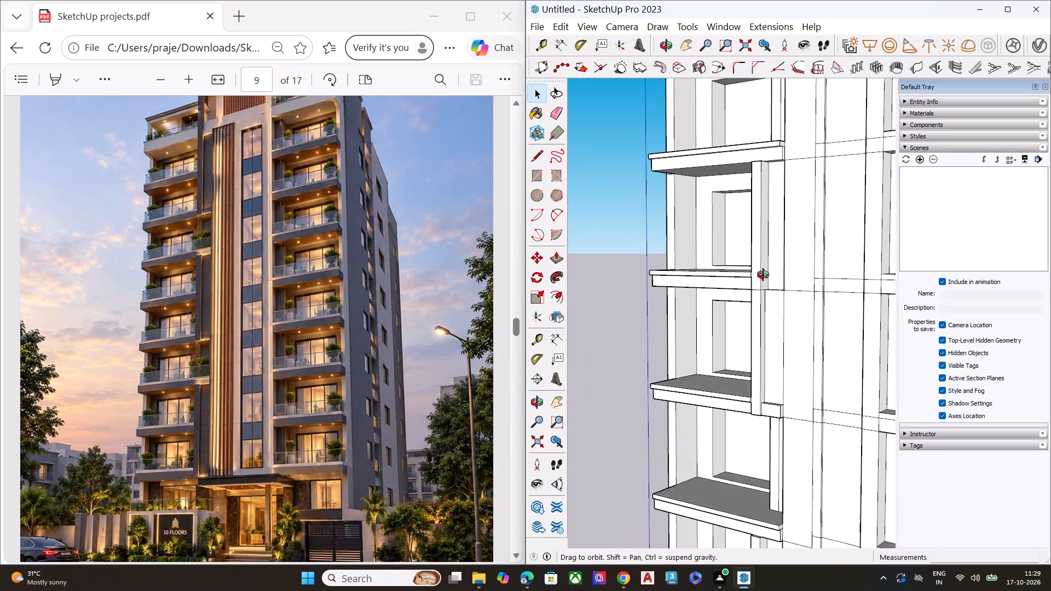
middle_click_drag(763, 275, 784, 263)
scroll(755, 252, "down", 4)
middle_click_drag(770, 243, 770, 251)
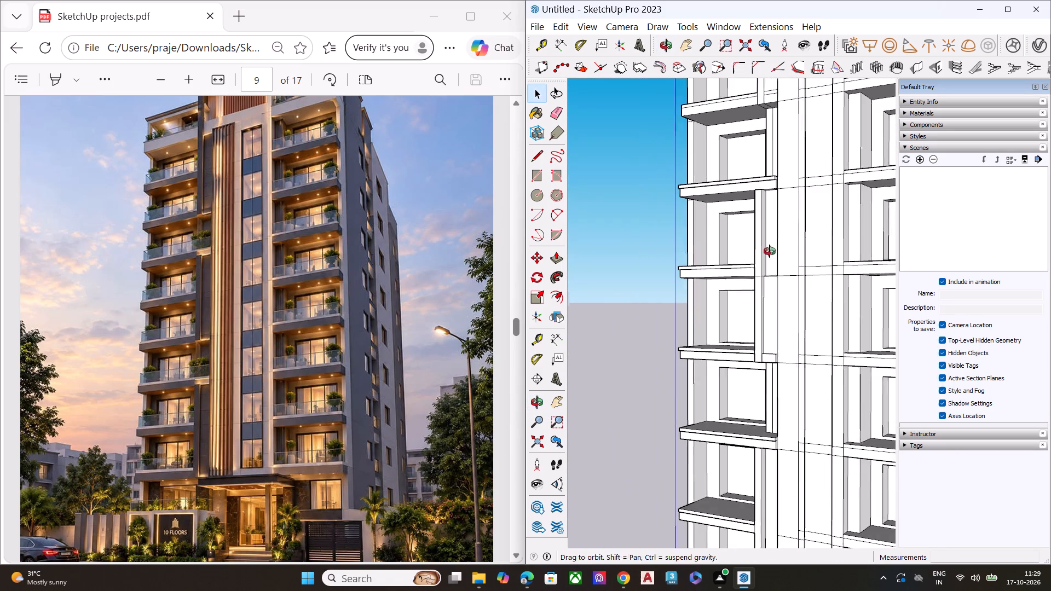
middle_click_drag(770, 251, 765, 260)
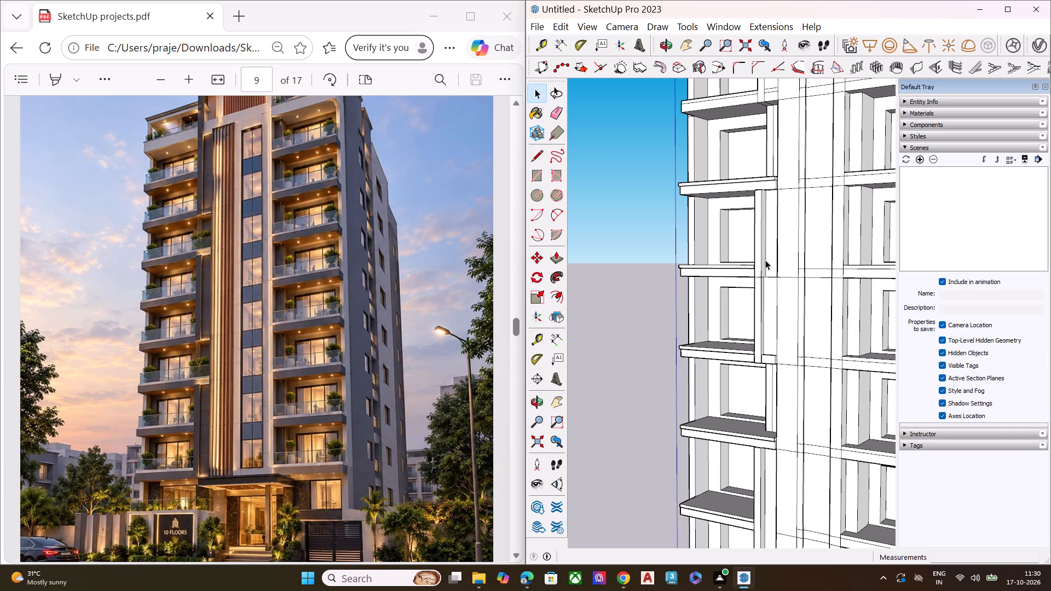
Compare the whole tower's front and side facades with the page 9 reference render.
scroll(870, 273, "down", 6)
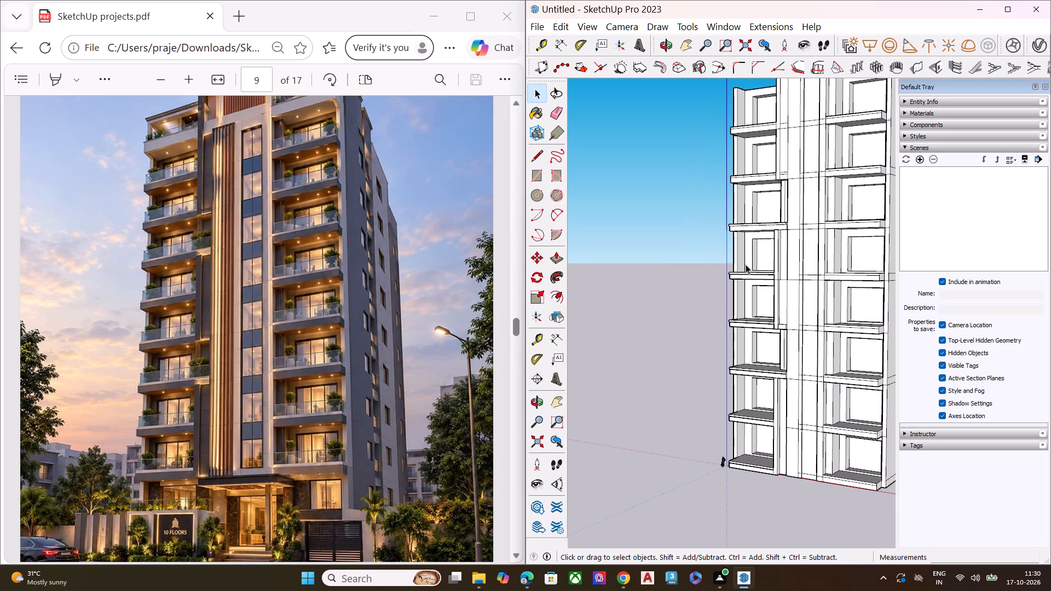
scroll(750, 256, "down", 9)
scroll(760, 300, "up", 1)
middle_click_drag(760, 300, 828, 259)
scroll(819, 276, "down", 1)
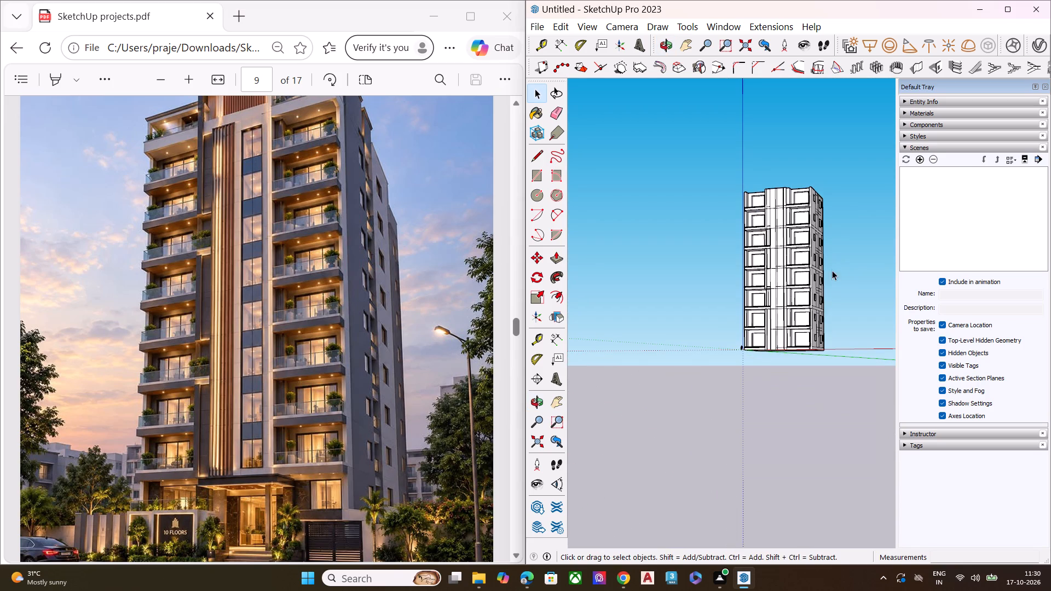
scroll(848, 259, "up", 1)
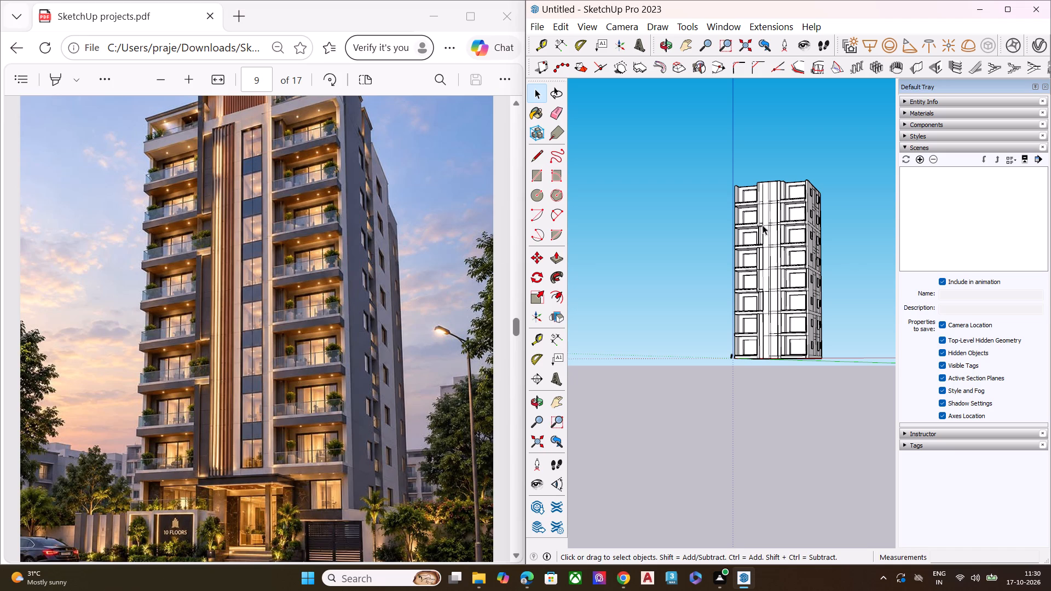
scroll(757, 254, "down", 4)
middle_click_drag(803, 275, 754, 343)
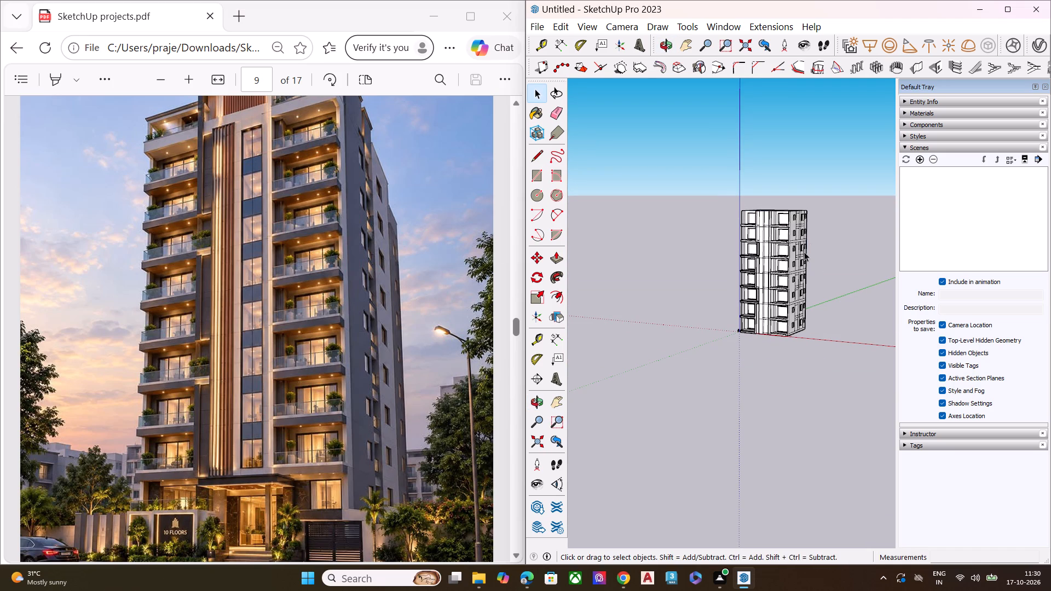
middle_click_drag(820, 230, 821, 200)
scroll(821, 200, "up", 1)
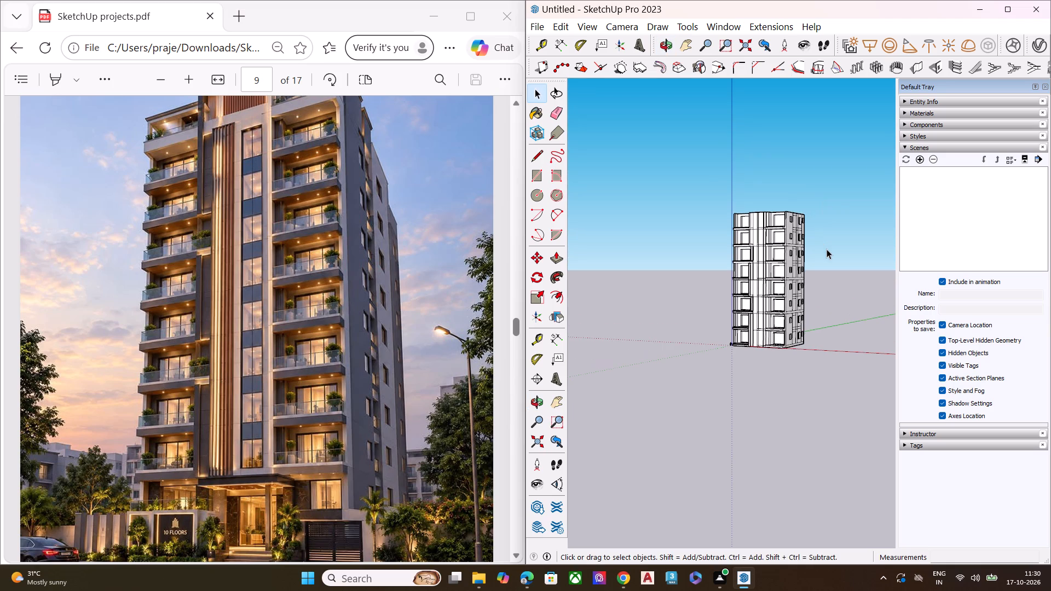
scroll(851, 234, "up", 2)
scroll(816, 237, "down", 2)
scroll(810, 238, "up", 9)
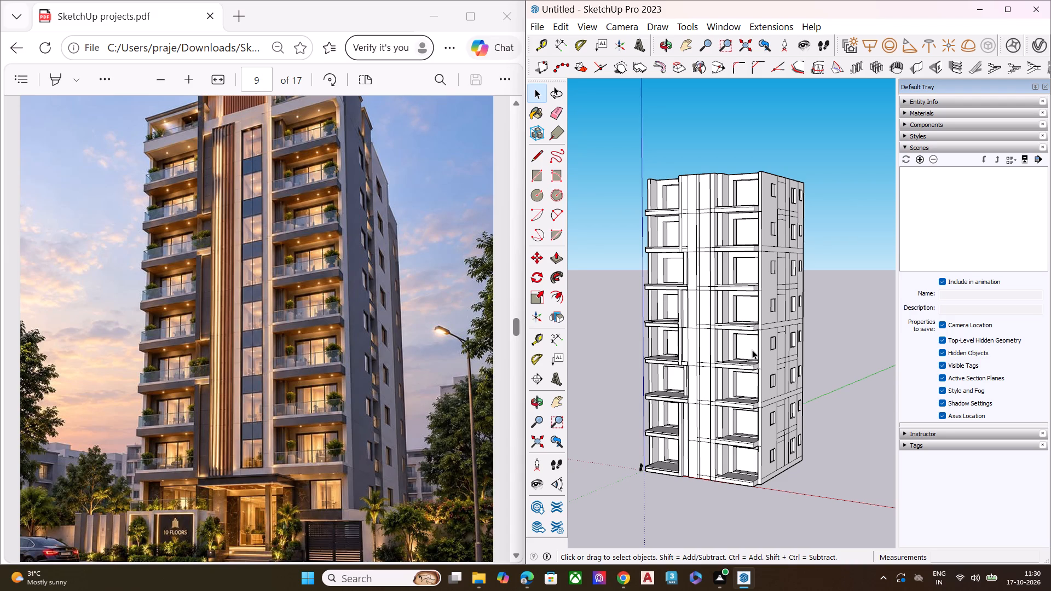
scroll(805, 290, "down", 2)
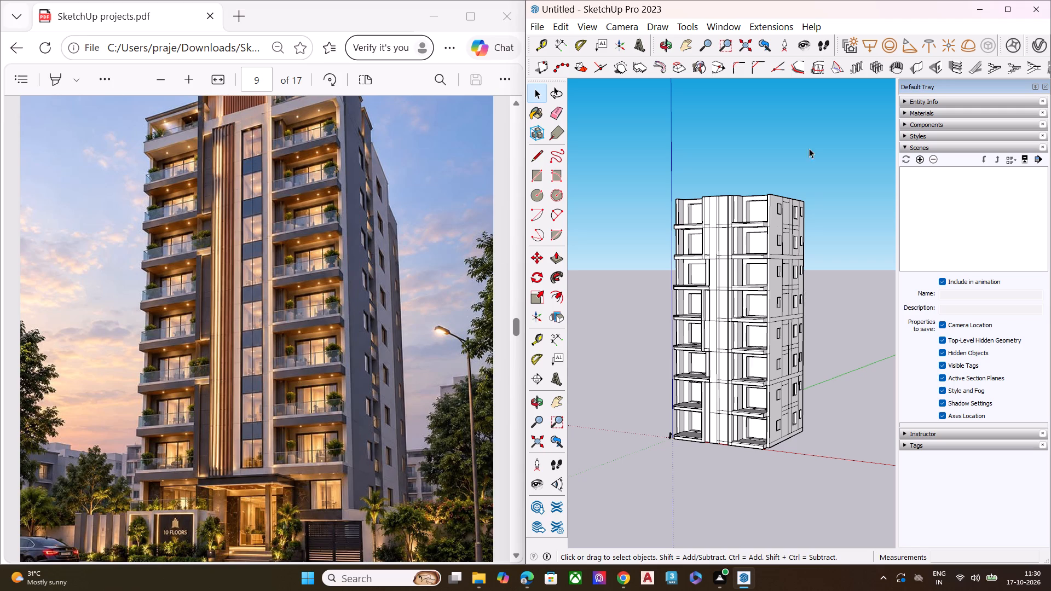
middle_click_drag(791, 346, 674, 443)
scroll(693, 426, "up", 6)
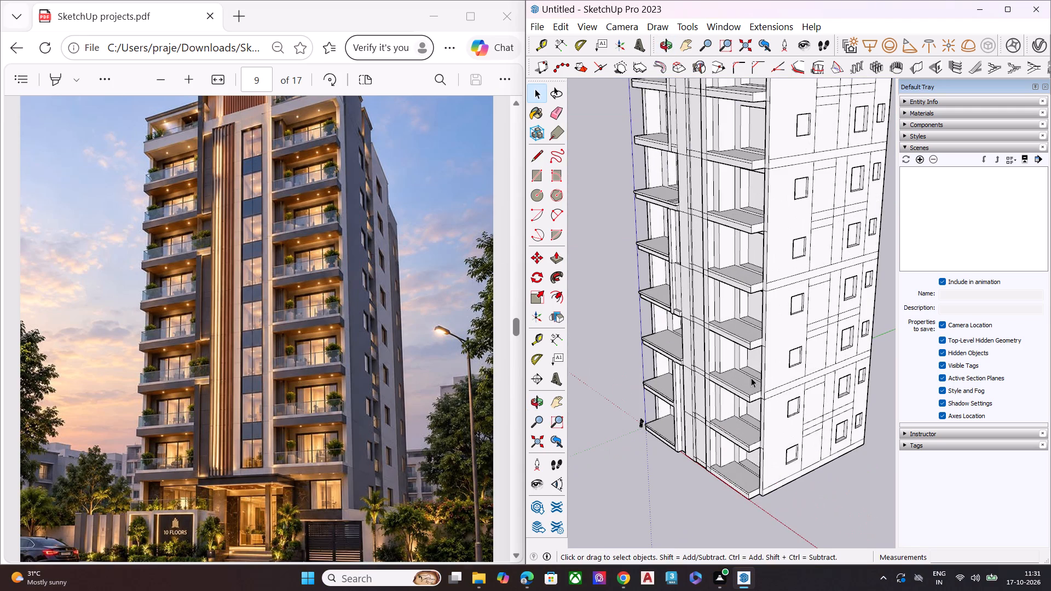
middle_click_drag(768, 387, 683, 359)
middle_click_drag(711, 413, 692, 320)
middle_click_drag(750, 428, 858, 353)
middle_click_drag(678, 382, 761, 395)
scroll(694, 381, "up", 3)
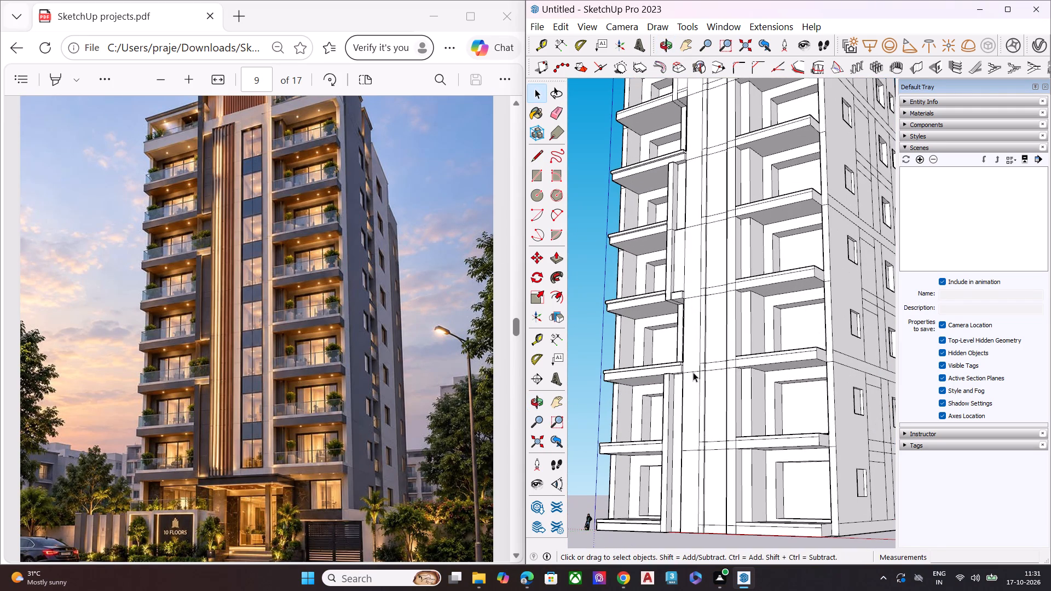
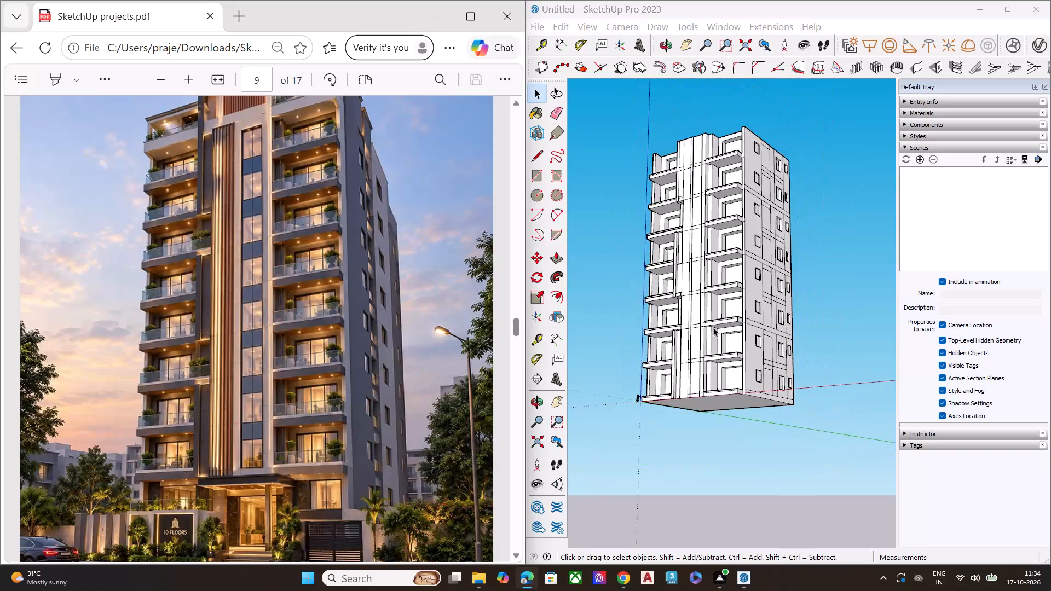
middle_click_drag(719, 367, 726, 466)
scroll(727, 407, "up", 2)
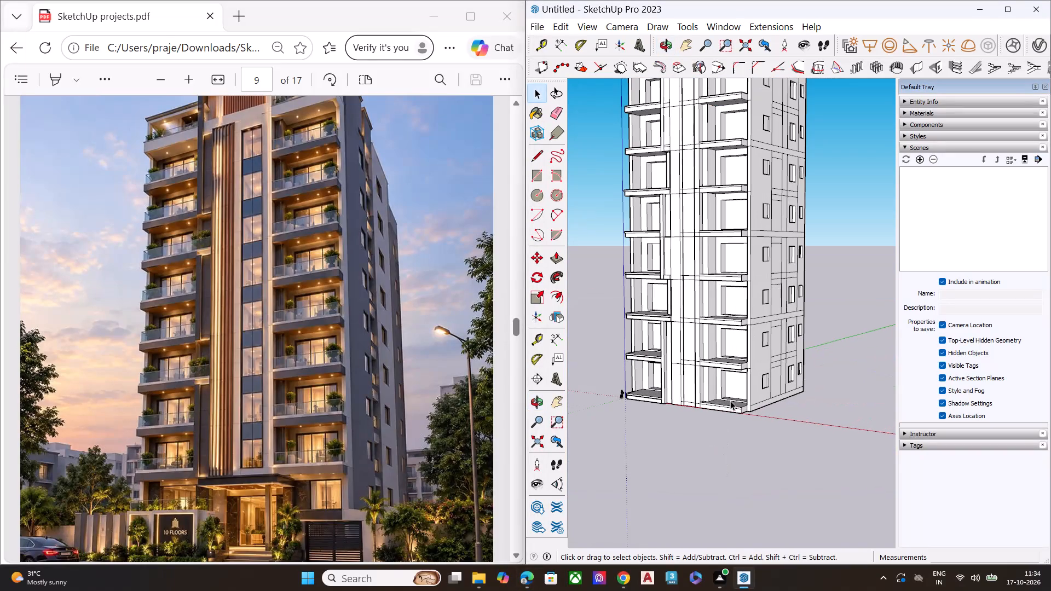
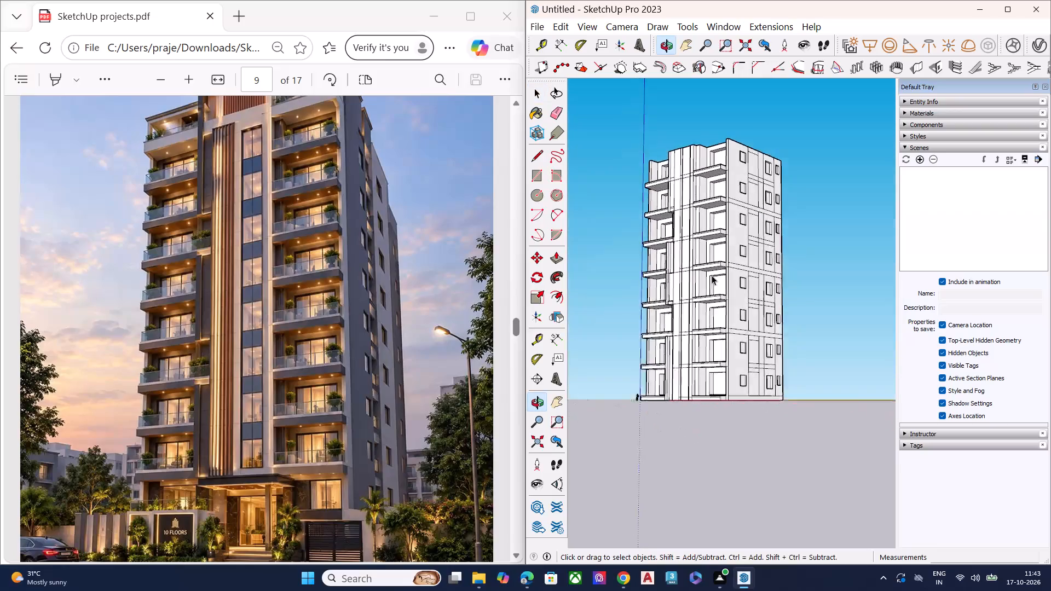
Examine the front facade's balconies and vertical fins for sections that need aligning.
key("space")
left_click(840, 296)
middle_click_drag(816, 289, 812, 334)
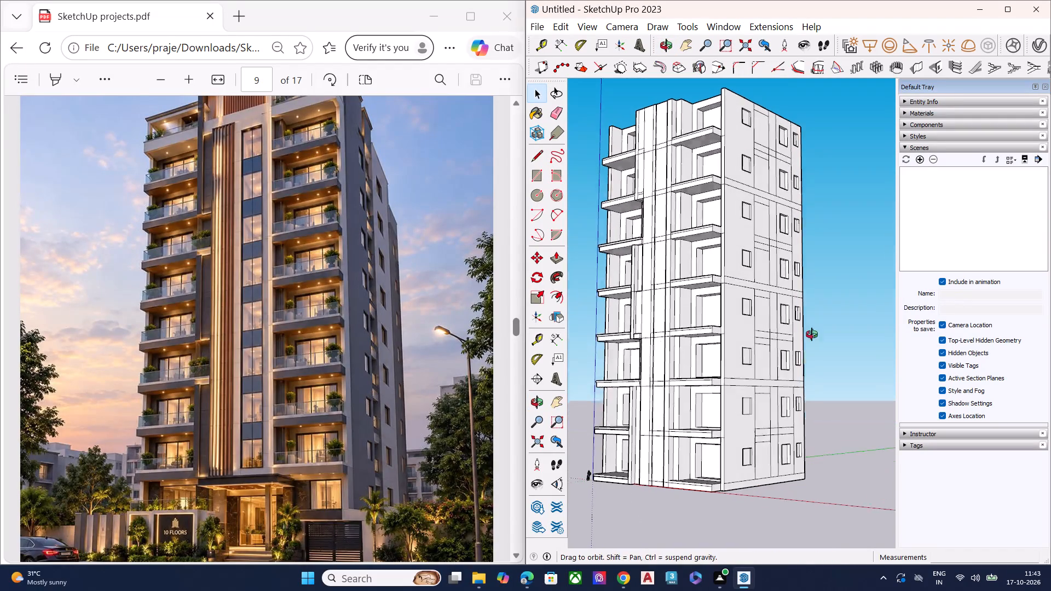
middle_click_drag(812, 334, 797, 392)
key("space")
scroll(749, 368, "down", 1)
scroll(749, 368, "up", 2)
scroll(749, 368, "down", 4)
scroll(749, 372, "up", 1)
scroll(749, 374, "down", 1)
scroll(749, 374, "up", 1)
scroll(749, 374, "down", 2)
middle_click_drag(689, 212, 718, 169)
scroll(687, 252, "up", 1)
scroll(684, 258, "down", 1)
scroll(684, 258, "up", 6)
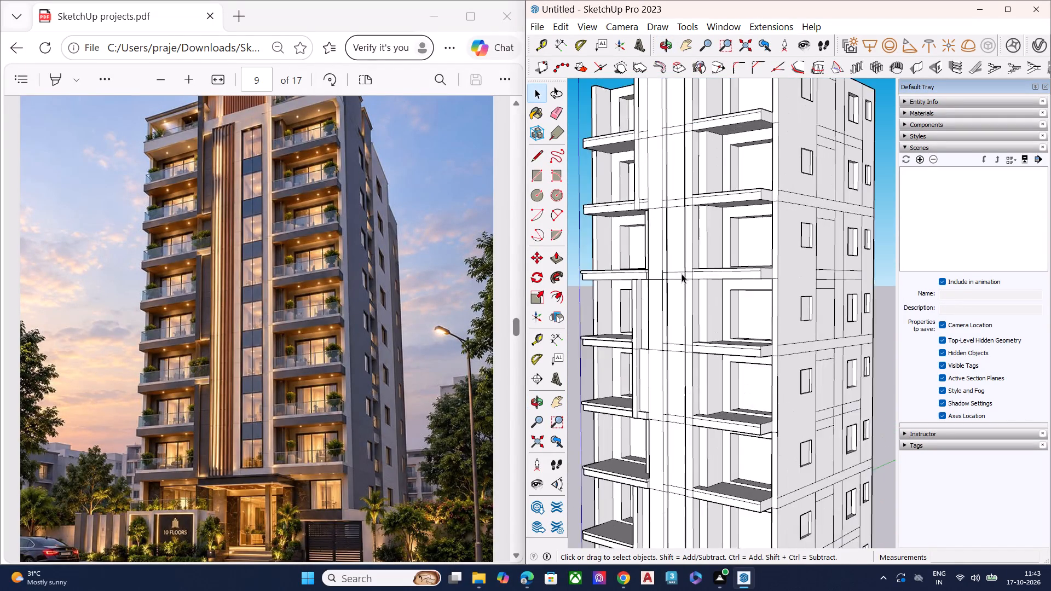
scroll(683, 281, "down", 5)
middle_click_drag(665, 360, 704, 351)
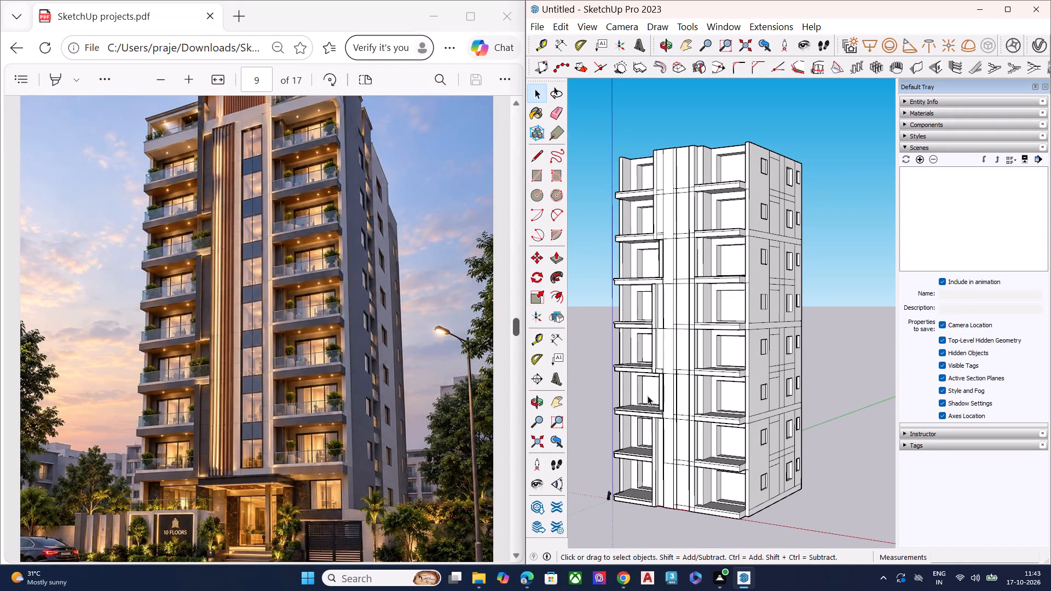
middle_click_drag(652, 388, 679, 362)
scroll(678, 354, "up", 10)
scroll(667, 344, "down", 4)
scroll(610, 185, "up", 1)
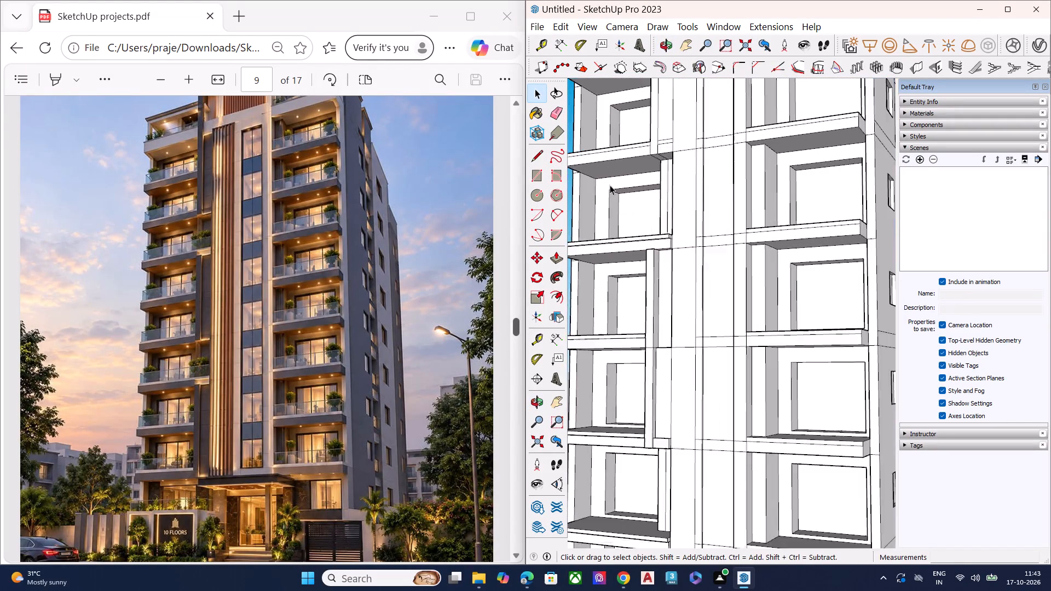
scroll(610, 185, "up", 2)
scroll(610, 186, "down", 1)
scroll(610, 186, "up", 3)
scroll(662, 262, "down", 3)
Push the projecting wall strip beside the mid-height left fin back about 1' 1 15/16", flush with the strip above.
middle_click_drag(666, 334, 639, 496)
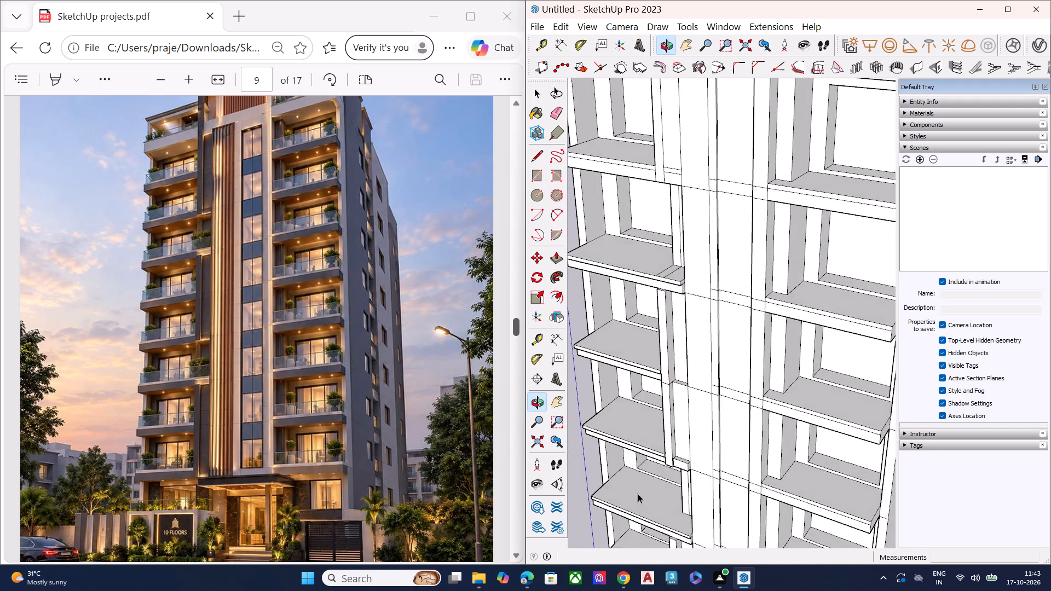
scroll(693, 338, "up", 7)
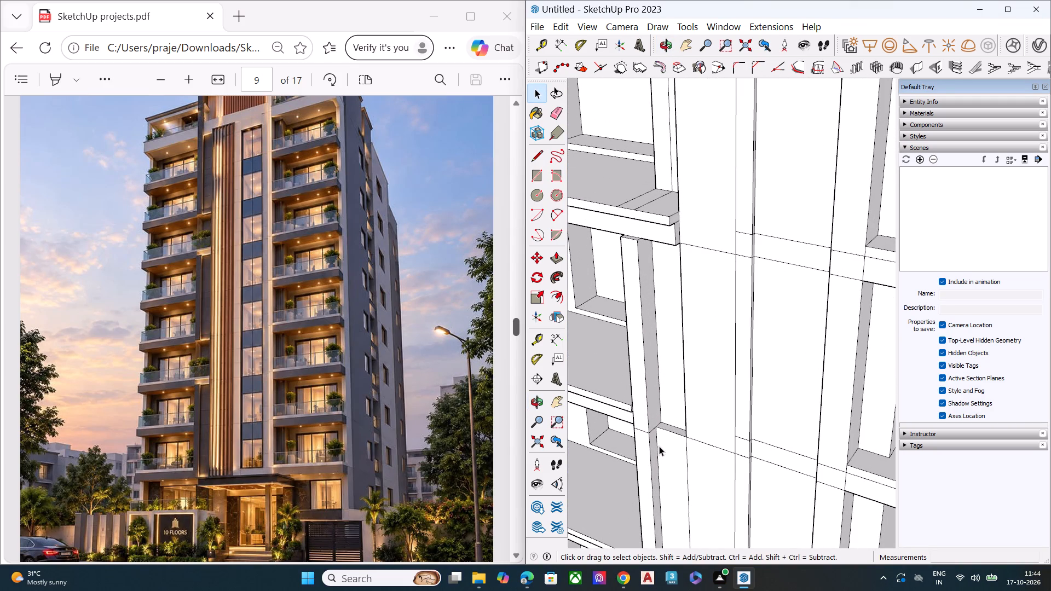
middle_click_drag(657, 445, 637, 439)
scroll(637, 439, "up", 1)
scroll(663, 382, "down", 8)
scroll(662, 483, "up", 8)
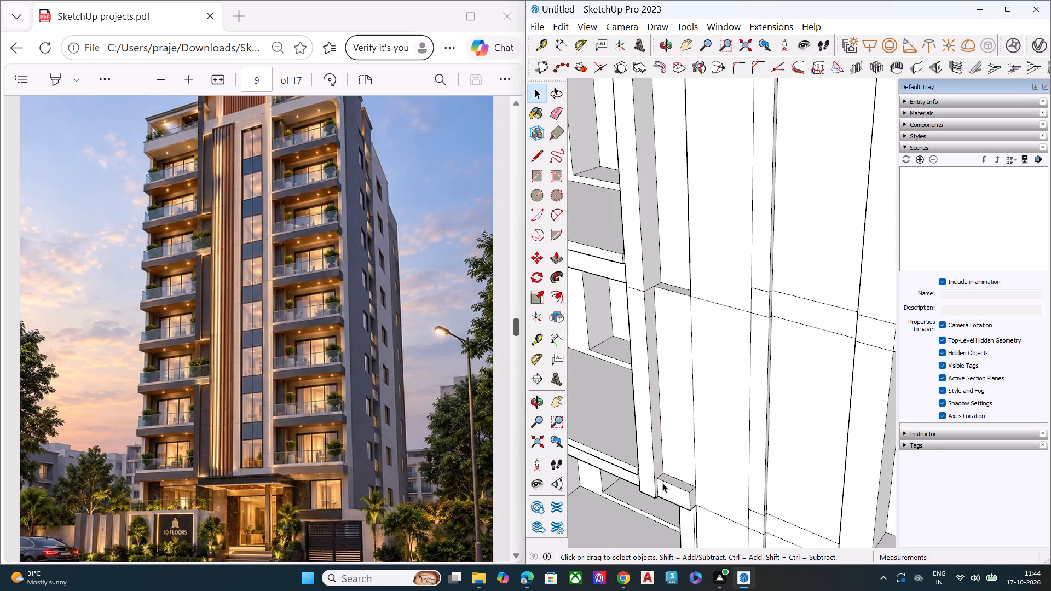
left_click(669, 411)
key("p")
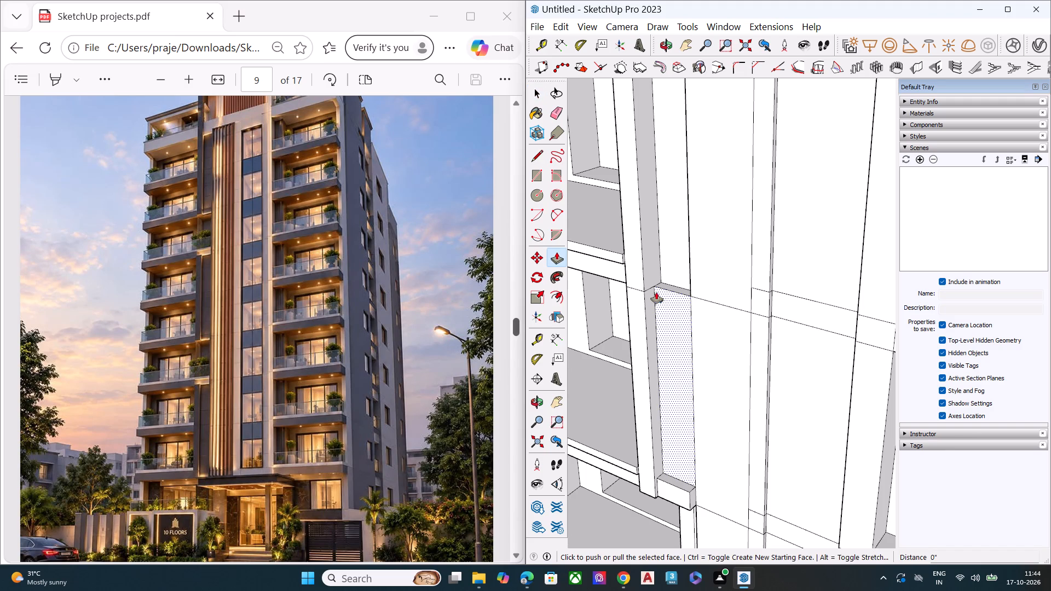
left_click(654, 287)
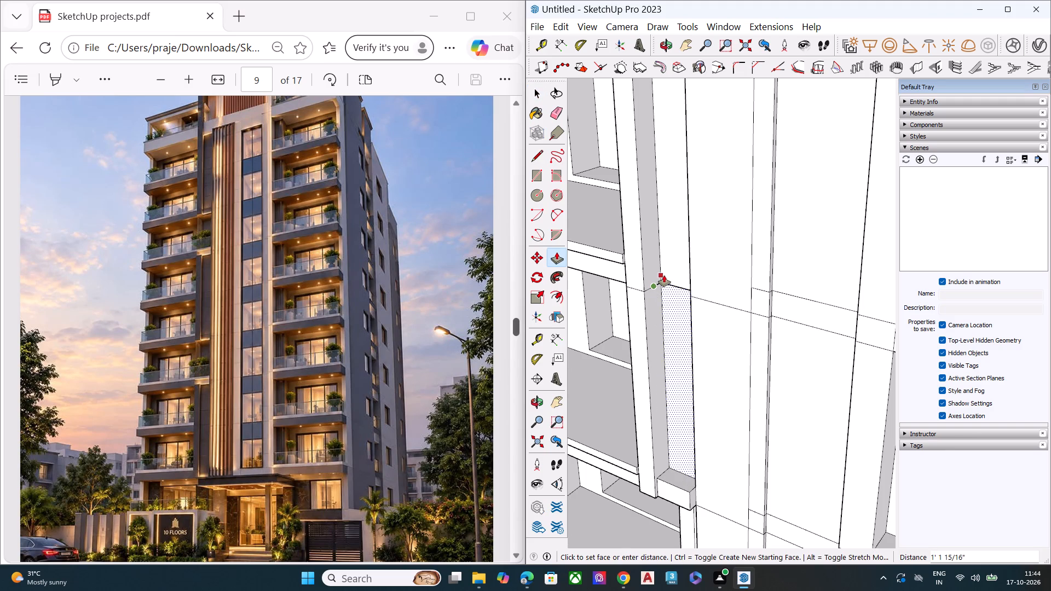
left_click(664, 275)
key("space")
Erase the two leftover seam edges crossing the fin's side face and the adjoining recessed wall strip.
scroll(669, 316, "down", 5)
middle_click_drag(633, 339, 625, 340)
scroll(633, 339, "up", 8)
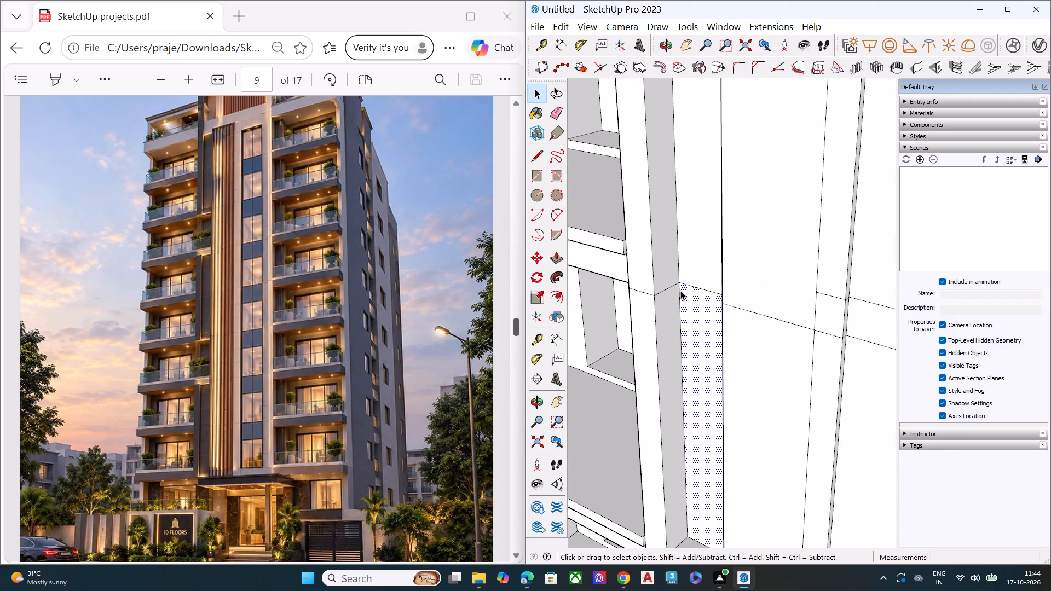
key("w")
key("e")
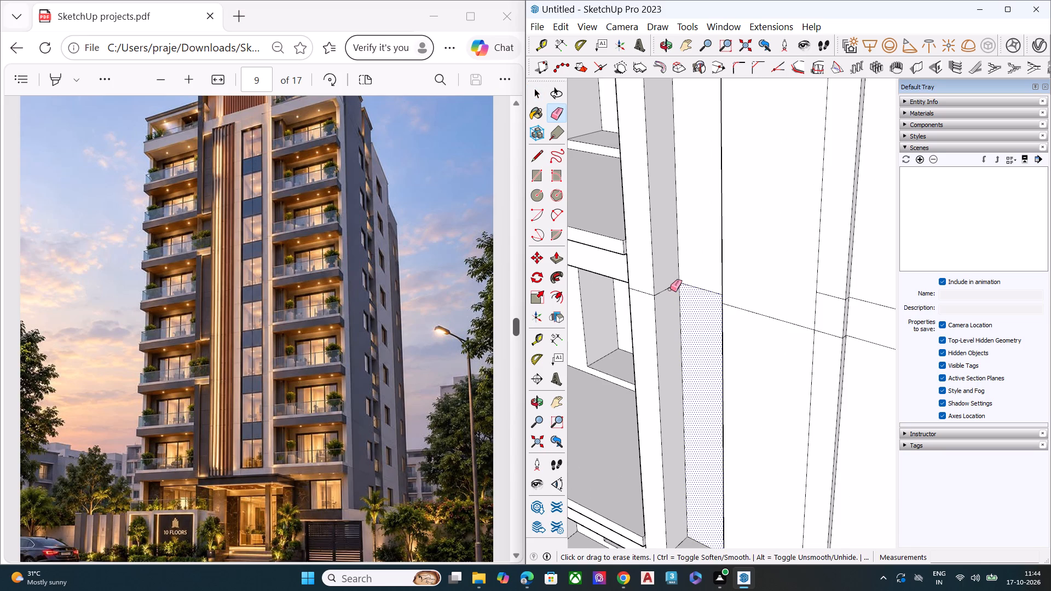
left_click(670, 289)
left_click(689, 285)
Examine the tower's front facade and roofline against the reference render, comparing fin lengths and balcony projections.
scroll(684, 348, "down", 5)
scroll(686, 360, "up", 1)
scroll(686, 361, "down", 4)
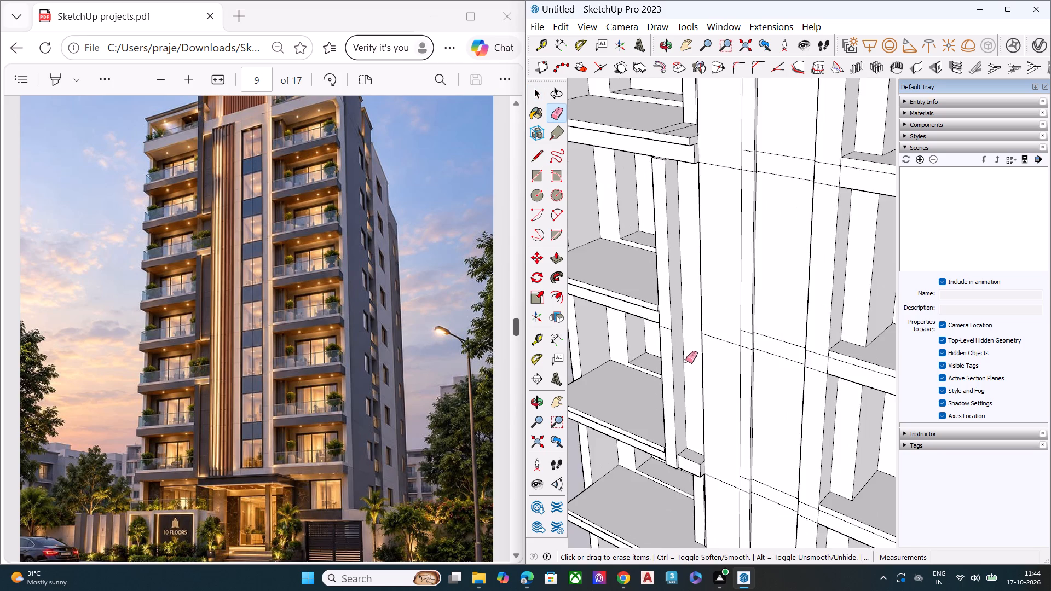
scroll(686, 361, "down", 5)
scroll(677, 181, "up", 6)
scroll(673, 232, "down", 3)
scroll(679, 273, "up", 1)
scroll(683, 283, "down", 3)
scroll(684, 291, "up", 1)
scroll(685, 292, "down", 1)
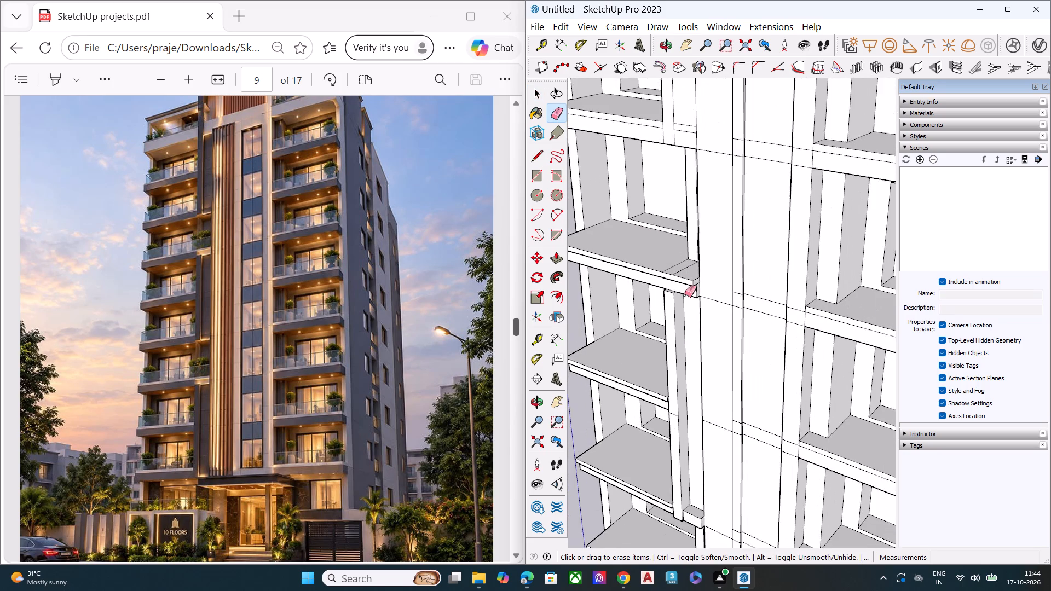
scroll(689, 294, "down", 4)
scroll(696, 334, "up", 1)
scroll(696, 335, "down", 10)
middle_click_drag(696, 292, 695, 274)
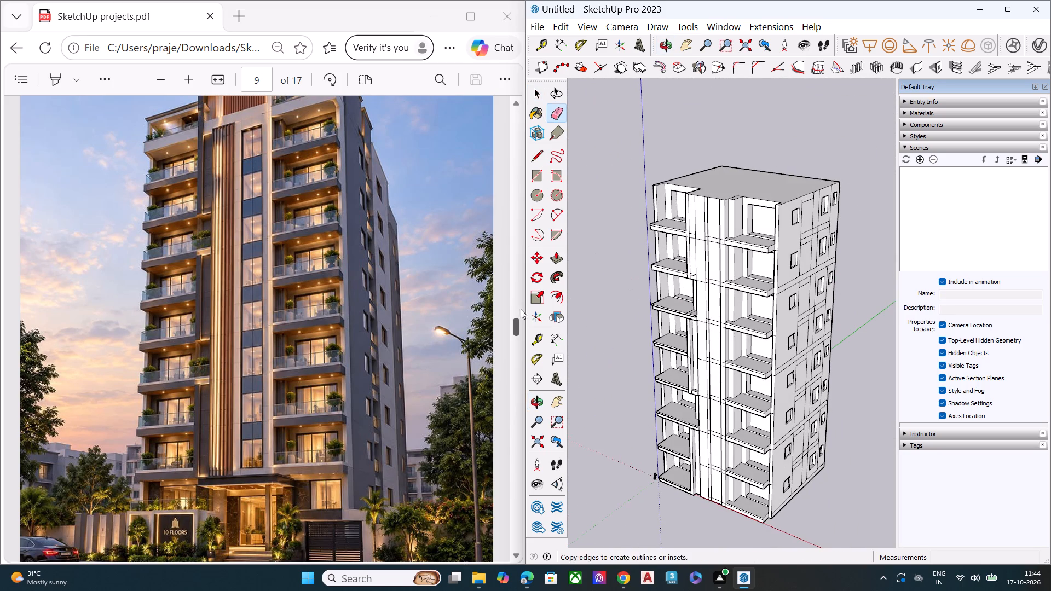
scroll(677, 167, "up", 4)
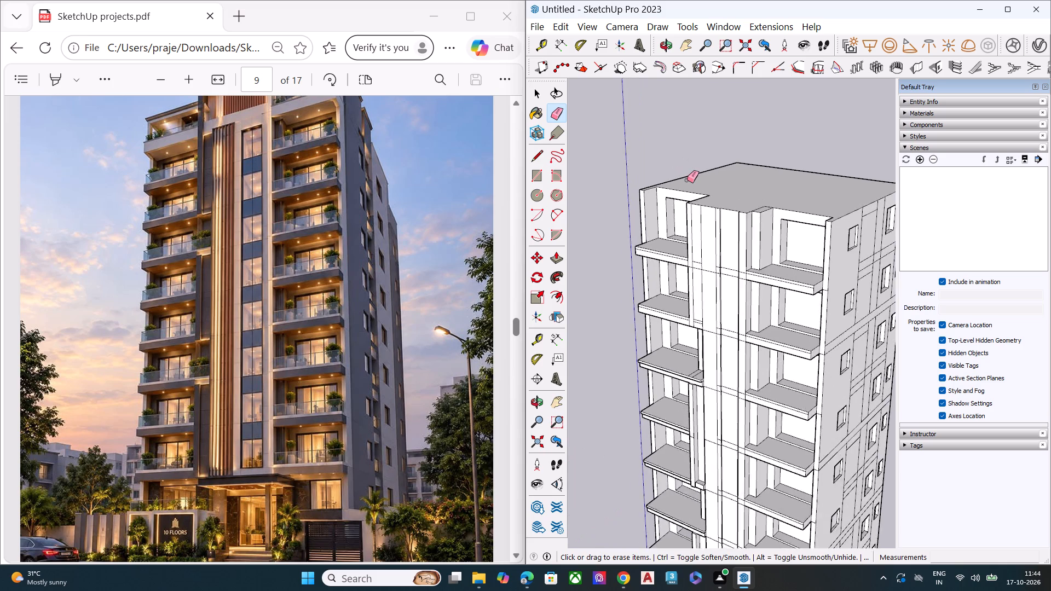
scroll(687, 180, "up", 4)
scroll(687, 180, "down", 5)
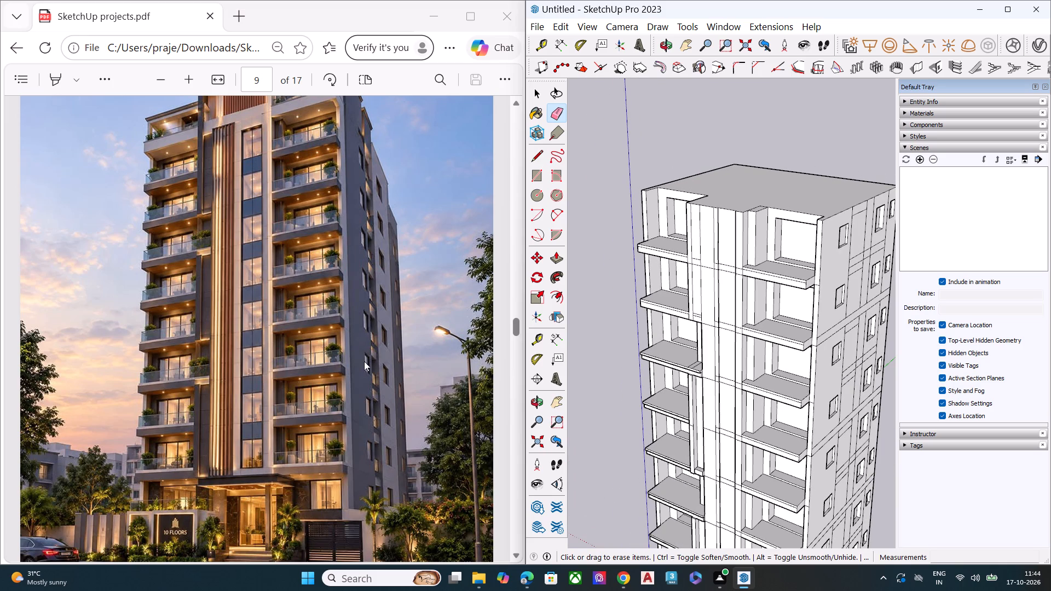
scroll(650, 223, "down", 1)
scroll(649, 223, "up", 1)
scroll(646, 223, "down", 2)
scroll(640, 223, "up", 1)
scroll(640, 223, "down", 2)
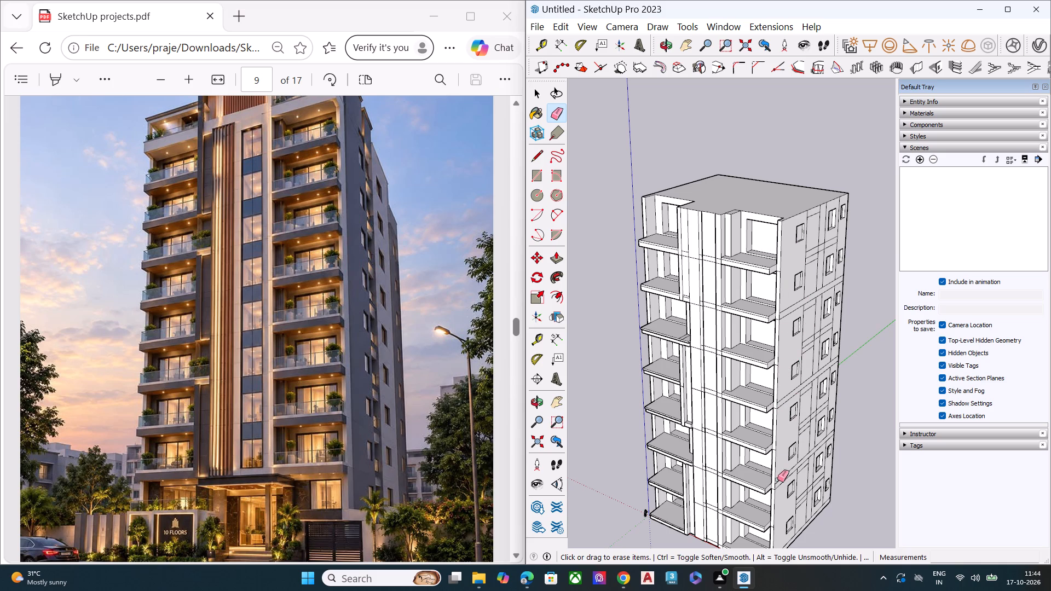
middle_click_drag(674, 205, 708, 187)
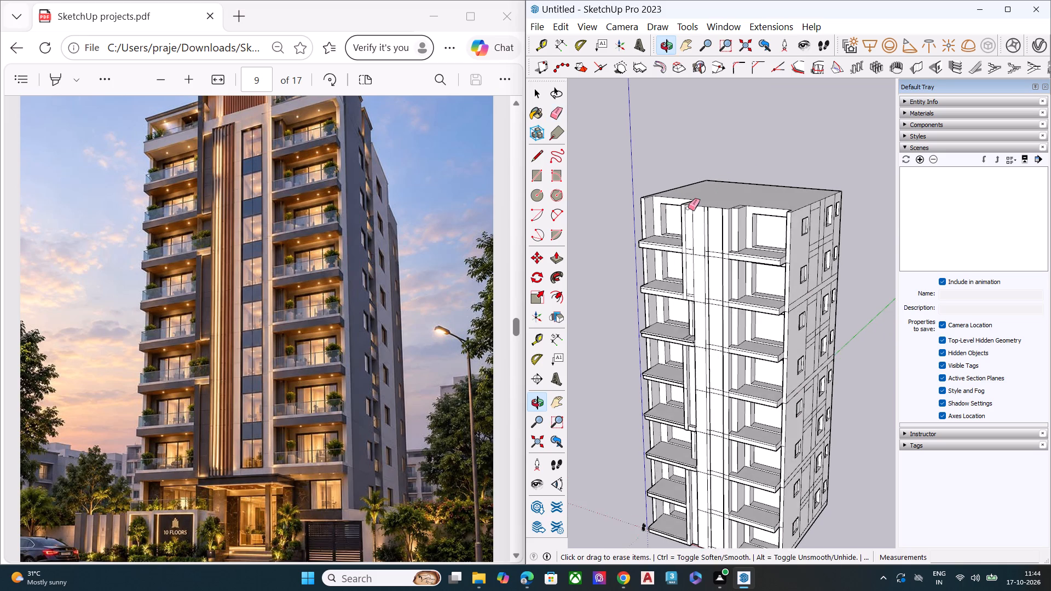
scroll(686, 208, "up", 4)
scroll(685, 208, "down", 2)
scroll(685, 208, "up", 4)
scroll(673, 188, "down", 7)
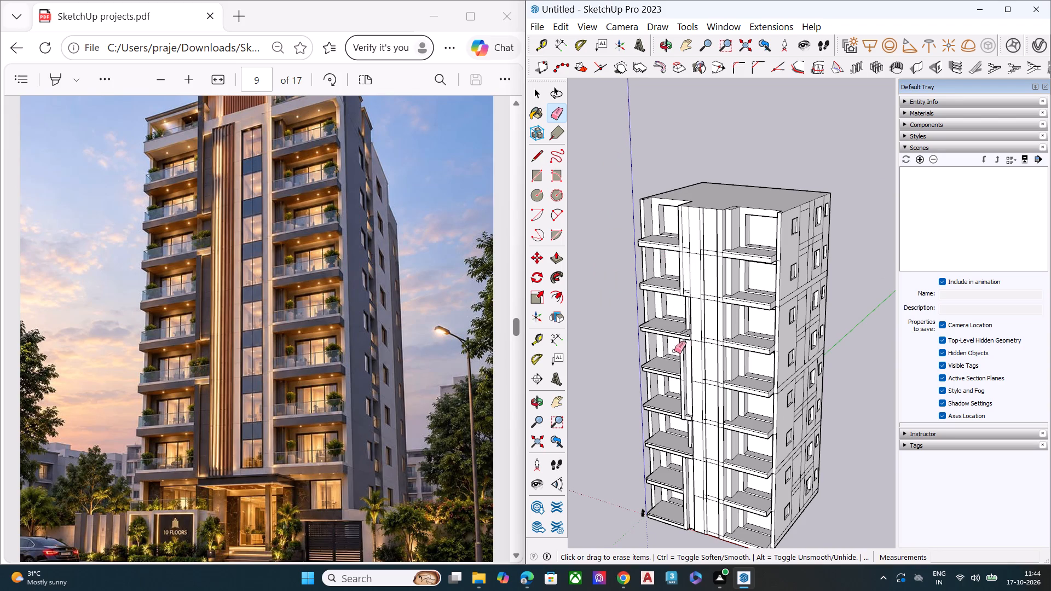
scroll(691, 387, "up", 6)
scroll(685, 390, "down", 1)
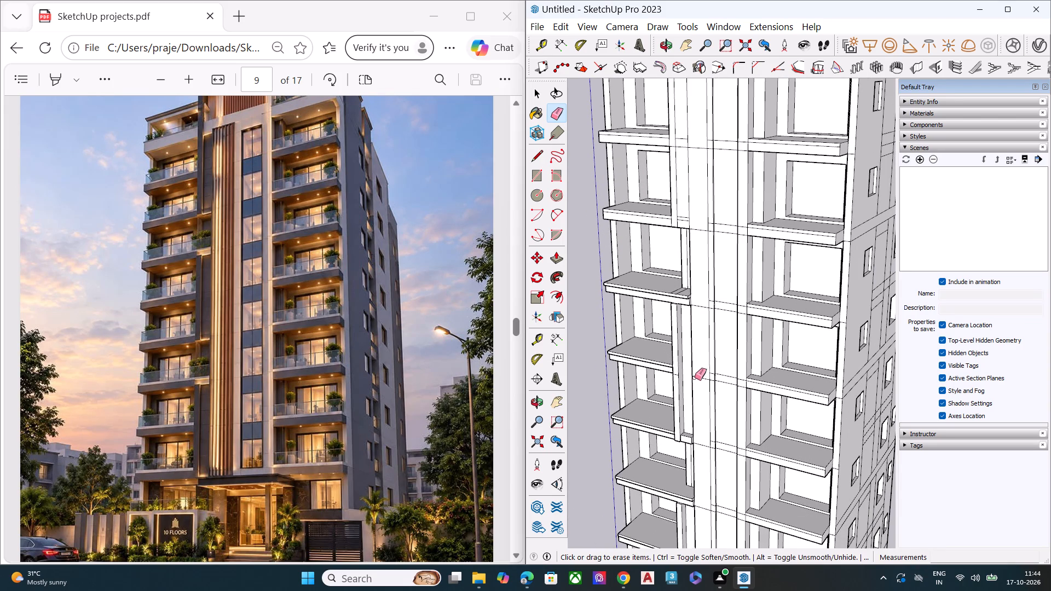
scroll(694, 379, "down", 3)
middle_click_drag(697, 374, 841, 239)
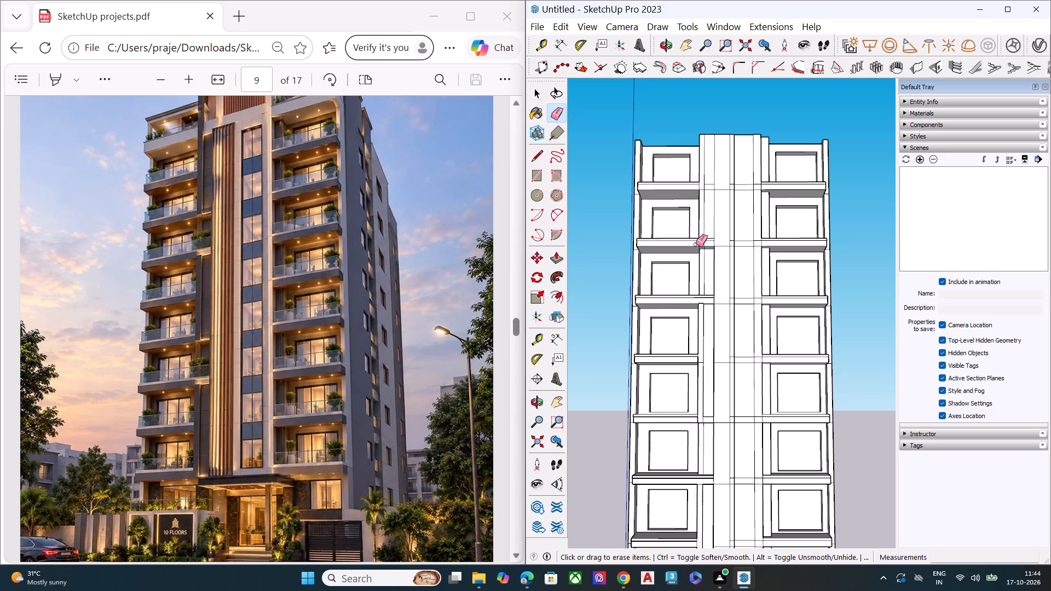
middle_click_drag(696, 244, 911, 442)
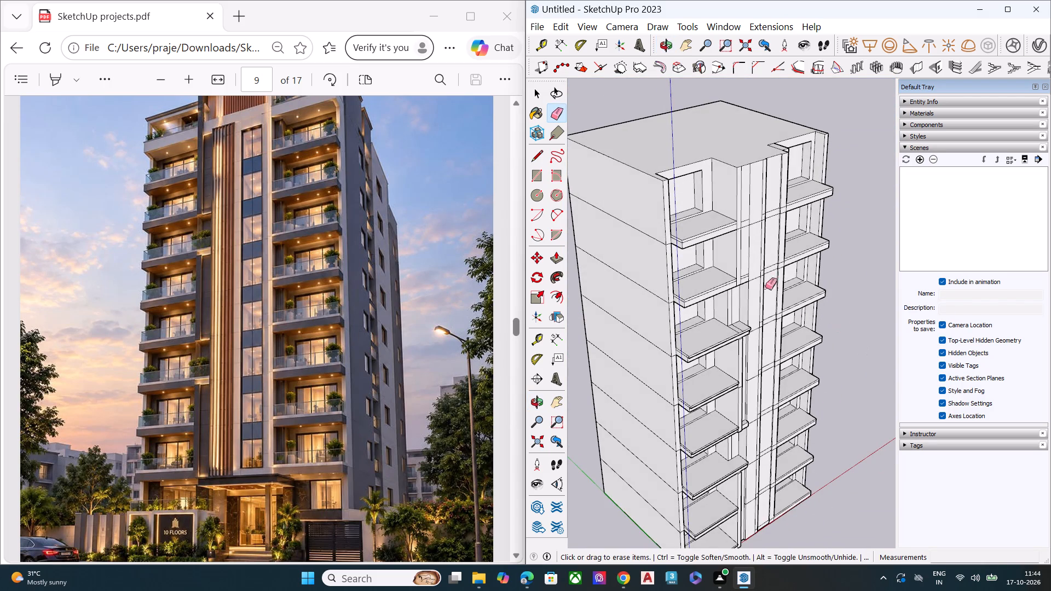
Erase the seam edge dividing the narrow fin strip beside the top two balconies of the left-hand stack.
scroll(731, 227, "up", 7)
key("space")
scroll(748, 255, "up", 5)
left_click(748, 255)
middle_click_drag(750, 239, 743, 246)
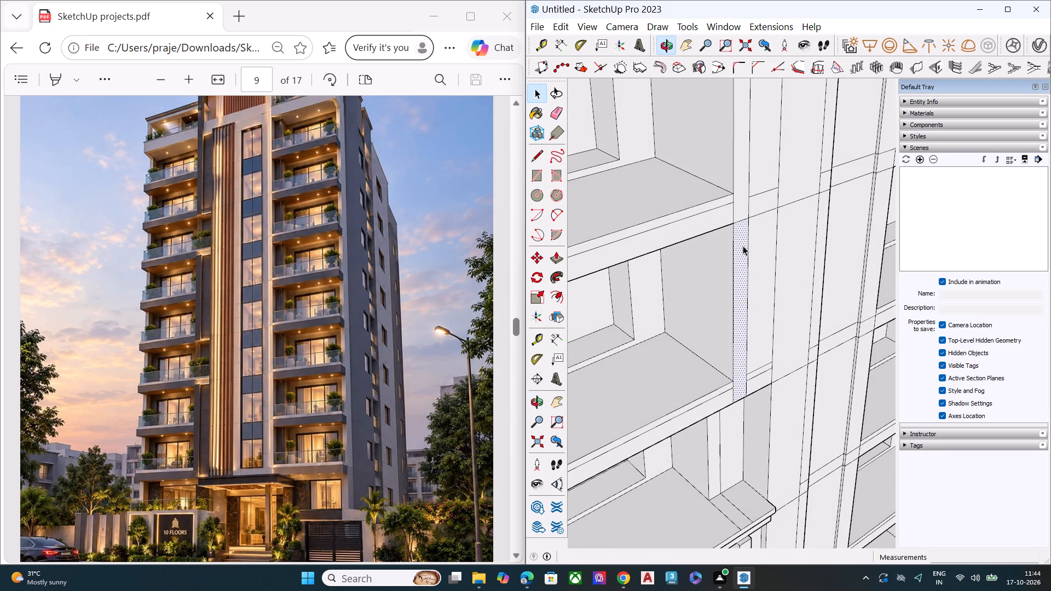
key("space")
scroll(743, 244, "down", 3)
scroll(743, 244, "up", 1)
scroll(743, 244, "down", 1)
scroll(743, 244, "up", 2)
scroll(743, 244, "down", 10)
scroll(738, 258, "up", 1)
scroll(738, 259, "down", 1)
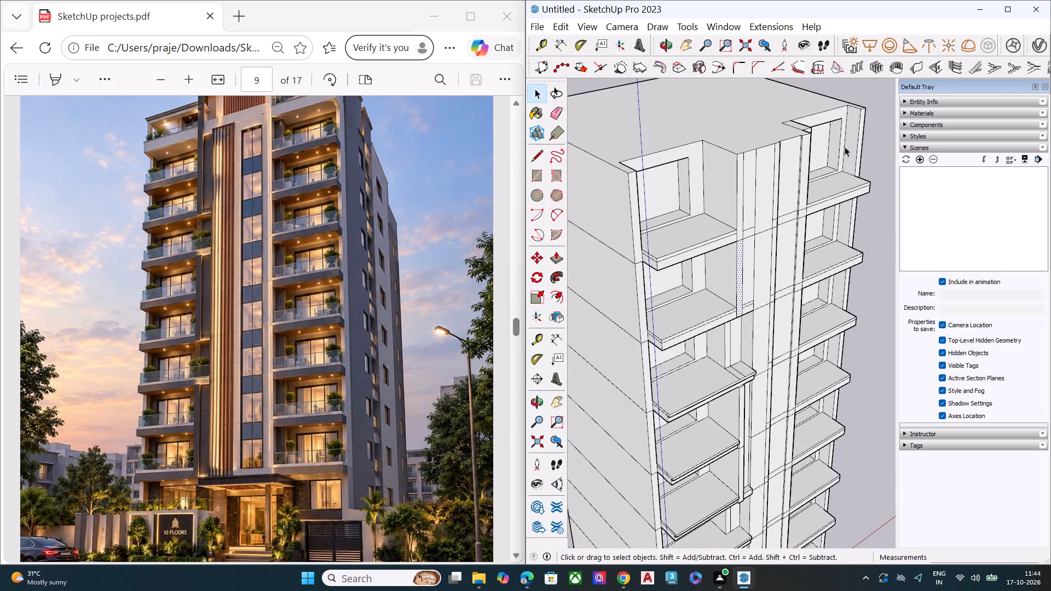
left_click(877, 113)
scroll(757, 241, "up", 8)
key("e")
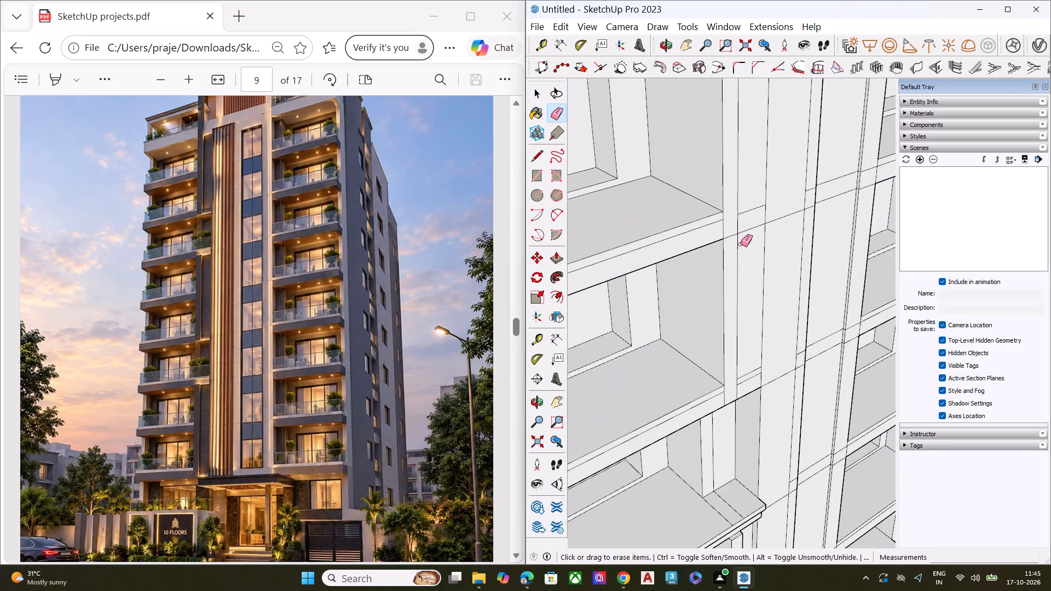
scroll(724, 248, "up", 5)
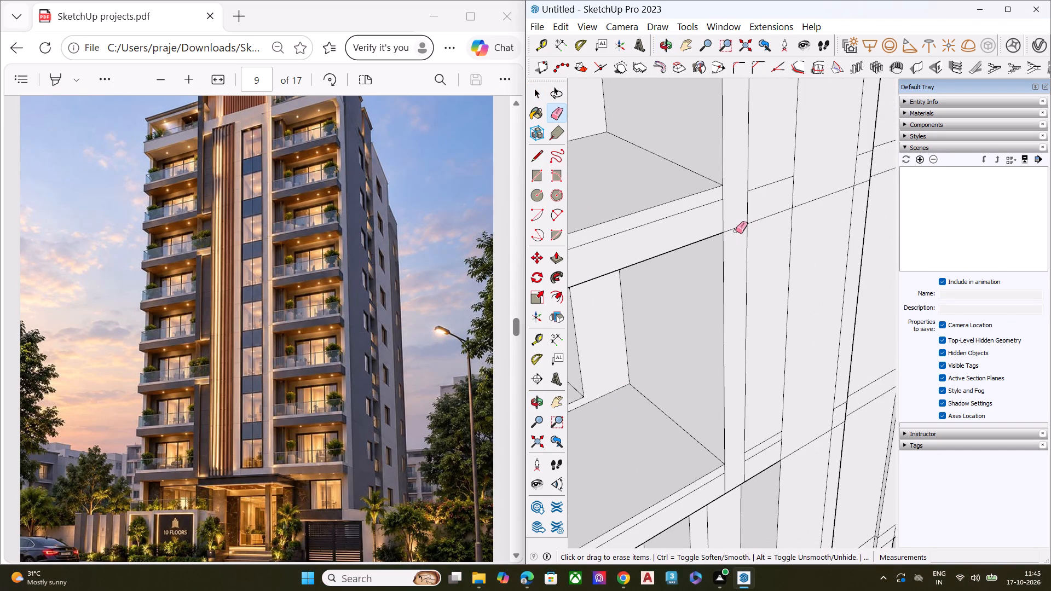
left_click(736, 229)
Pull the merged narrow fin strip beside the top two balconies outward past the slab edges, using the projecting fin below as reference.
key("space")
left_click(735, 229)
key("p")
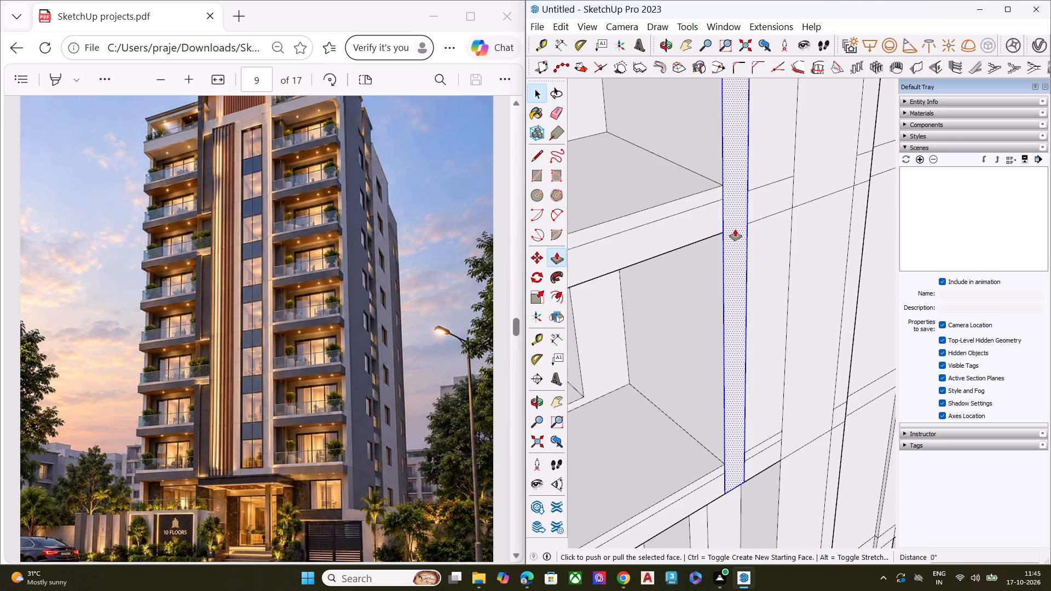
left_click(735, 229)
scroll(747, 252, "down", 5)
scroll(746, 252, "up", 2)
scroll(746, 252, "down", 2)
scroll(747, 370, "down", 6)
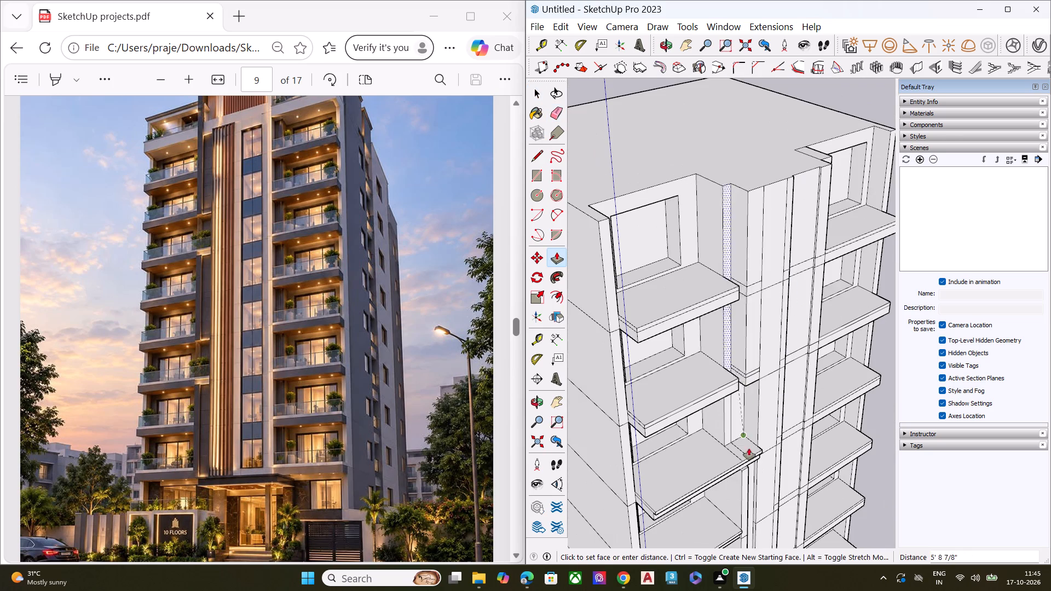
left_click(743, 474)
key("space")
Pull the lower band of the topmost left-stack balcony slab's front face out 1' 7 1/8" to meet the fin.
middle_click(742, 266)
scroll(737, 248, "up", 5)
scroll(739, 235, "down", 1)
scroll(739, 235, "up", 1)
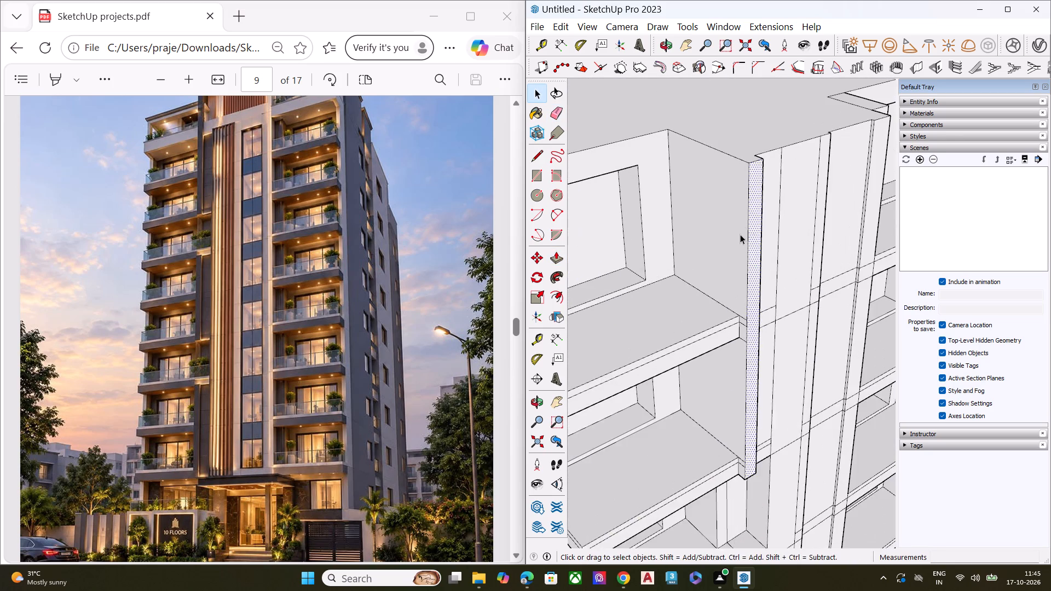
middle_click_drag(763, 218, 692, 274)
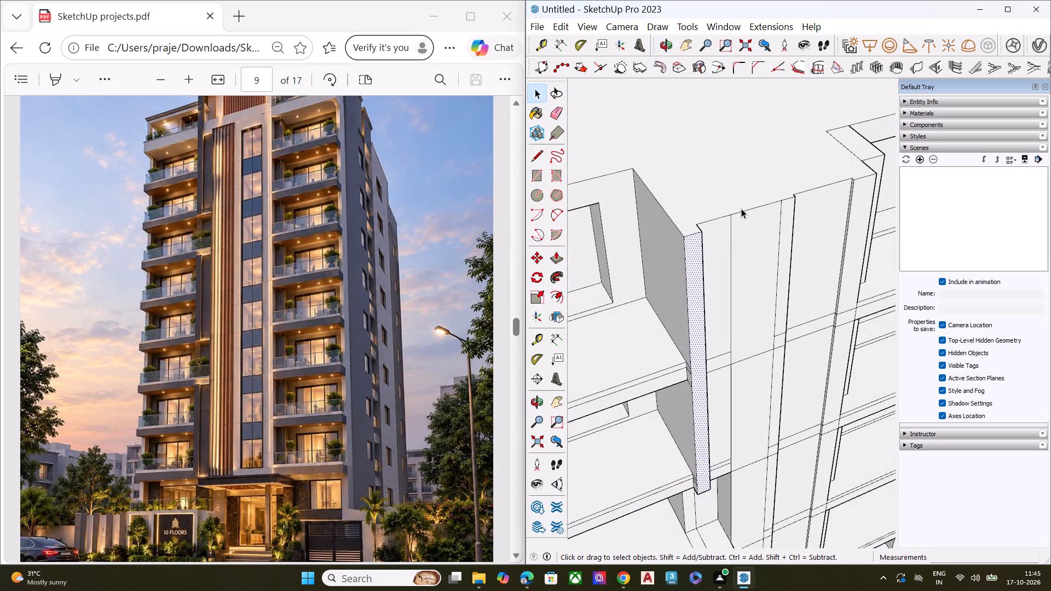
scroll(741, 208, "down", 6)
scroll(670, 327, "up", 3)
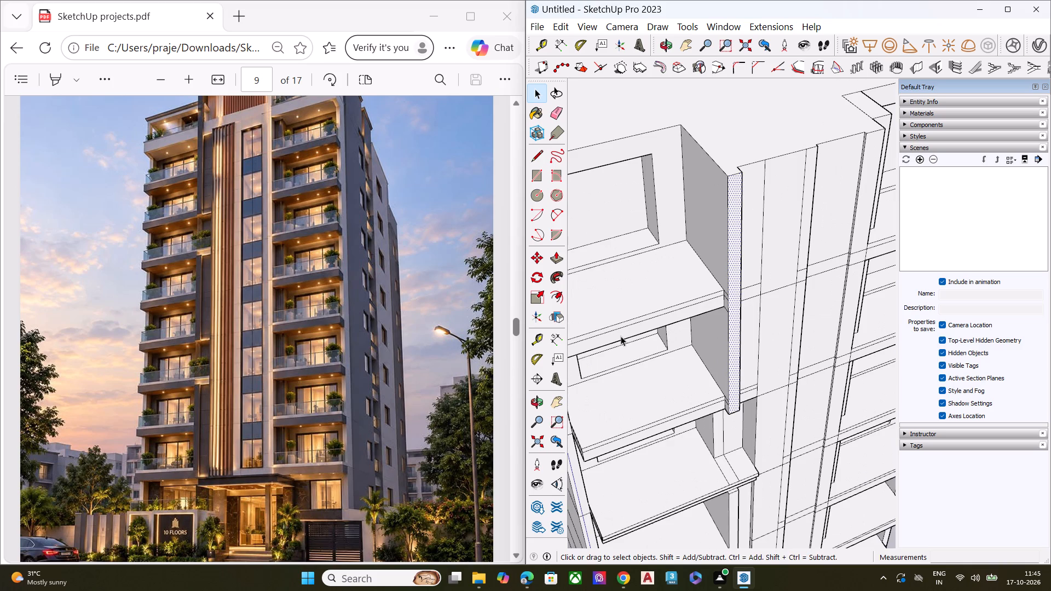
scroll(686, 332, "down", 1)
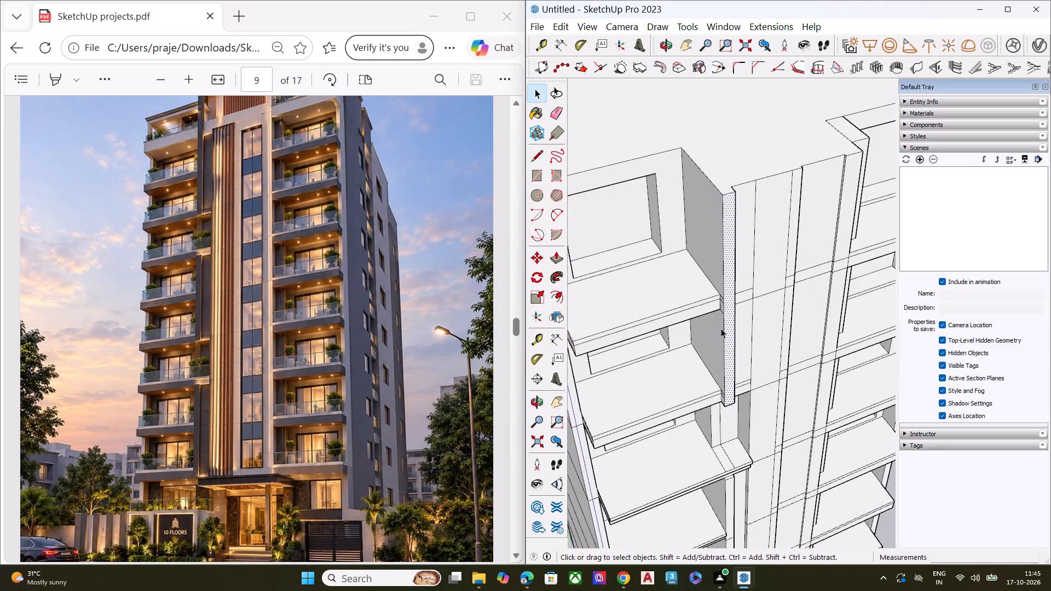
middle_click_drag(726, 323, 804, 237)
scroll(788, 189, "up", 2)
scroll(786, 191, "down", 1)
scroll(784, 193, "up", 3)
left_click(765, 232)
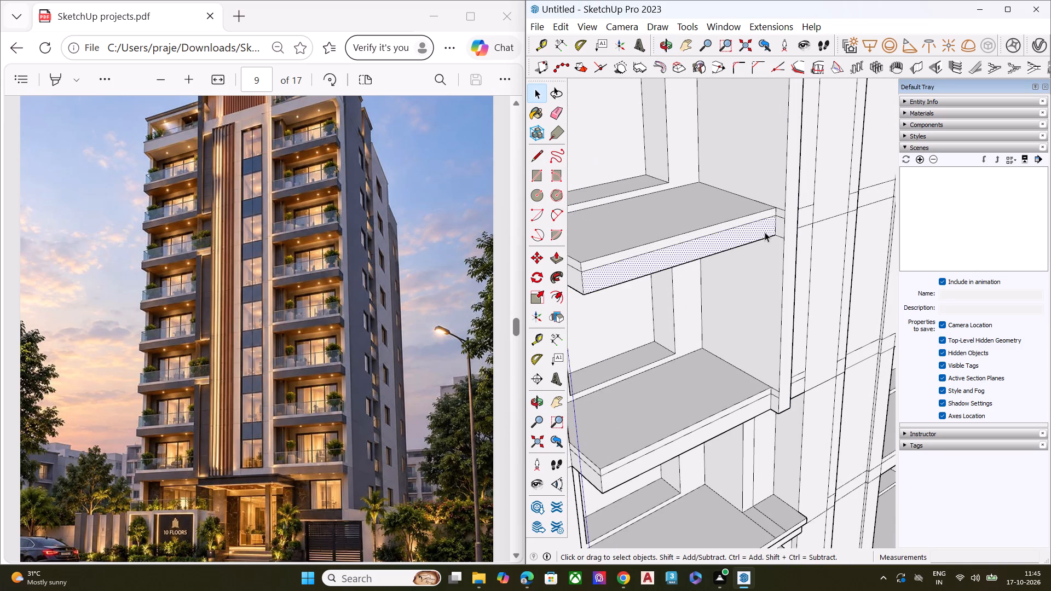
key("p")
left_click(765, 232)
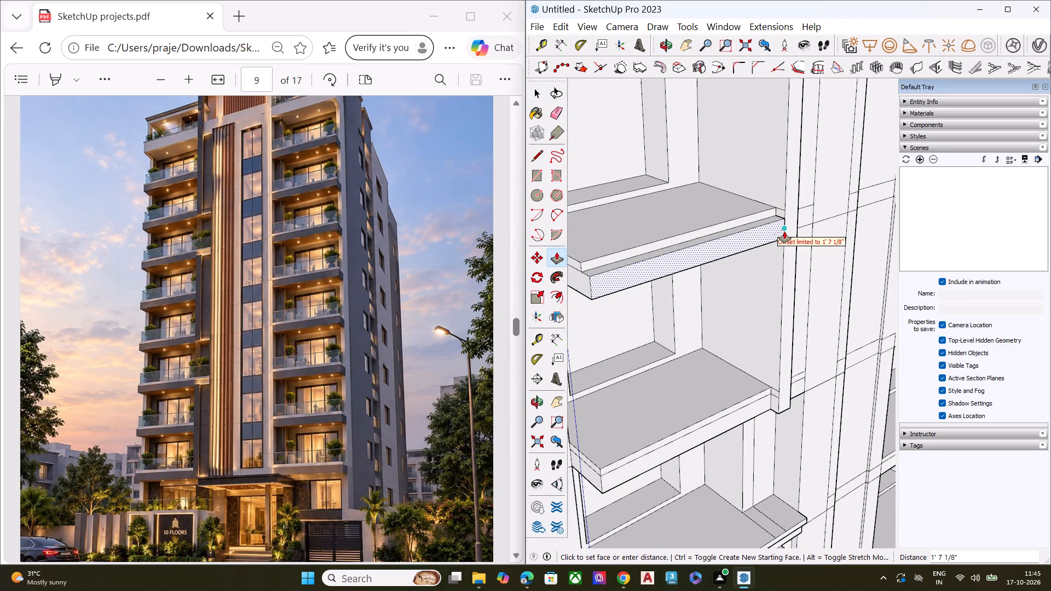
left_click(784, 231)
key("space")
Pull the upper band of the topmost left-stack balcony slab's front face out 1' 10 1/2", using a balcony slab below as reference.
left_click(769, 214)
key("p")
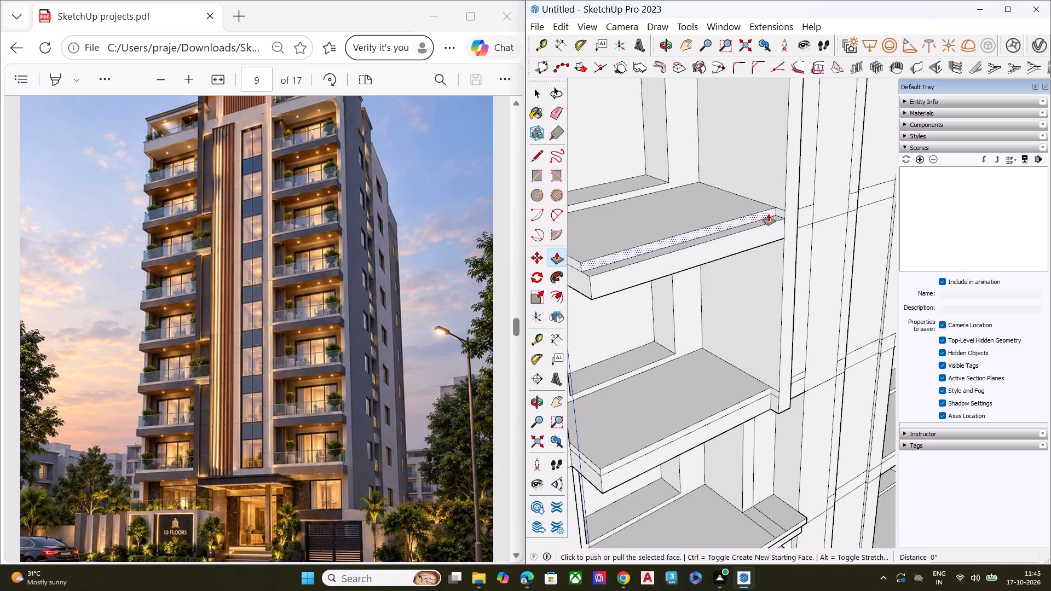
left_click(769, 214)
scroll(774, 373, "down", 1)
scroll(774, 373, "up", 1)
scroll(774, 373, "down", 2)
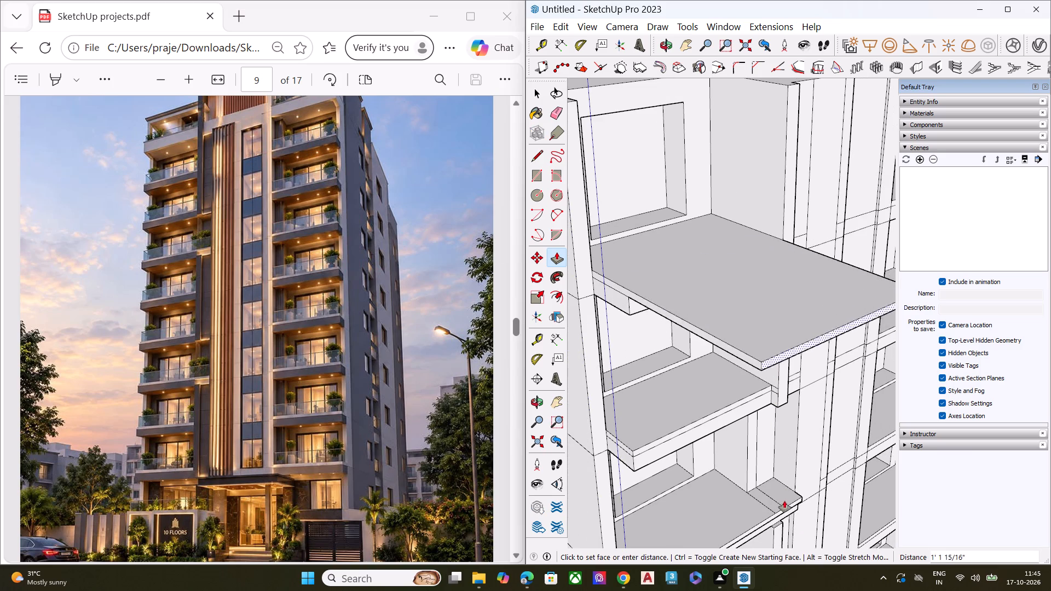
scroll(718, 219, "down", 5)
scroll(720, 211, "up", 2)
scroll(724, 206, "down", 2)
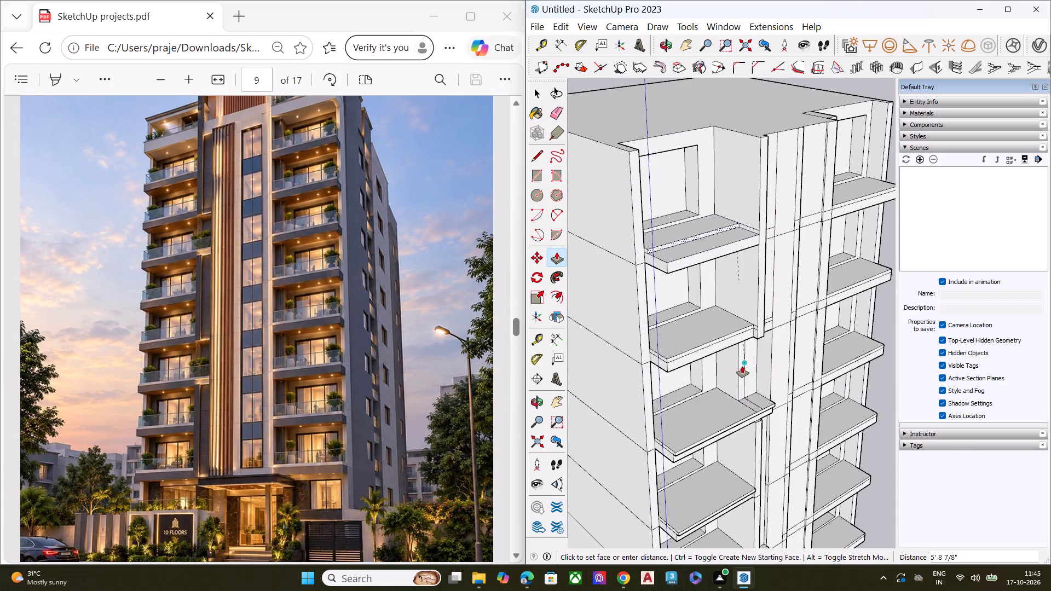
scroll(743, 322, "down", 4)
left_click(741, 444)
key("space")
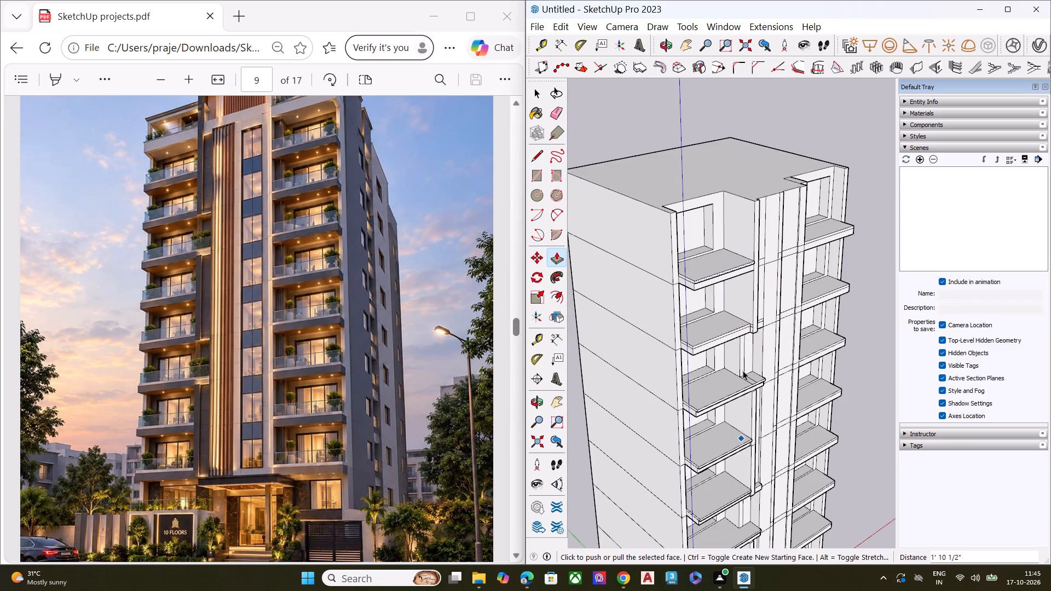
Examine the left-hand balcony stack from above and below, comparing the slab edge profiles and their junctions with the narrow fin.
middle_click_drag(750, 293, 767, 177)
scroll(762, 187, "up", 9)
scroll(738, 145, "down", 9)
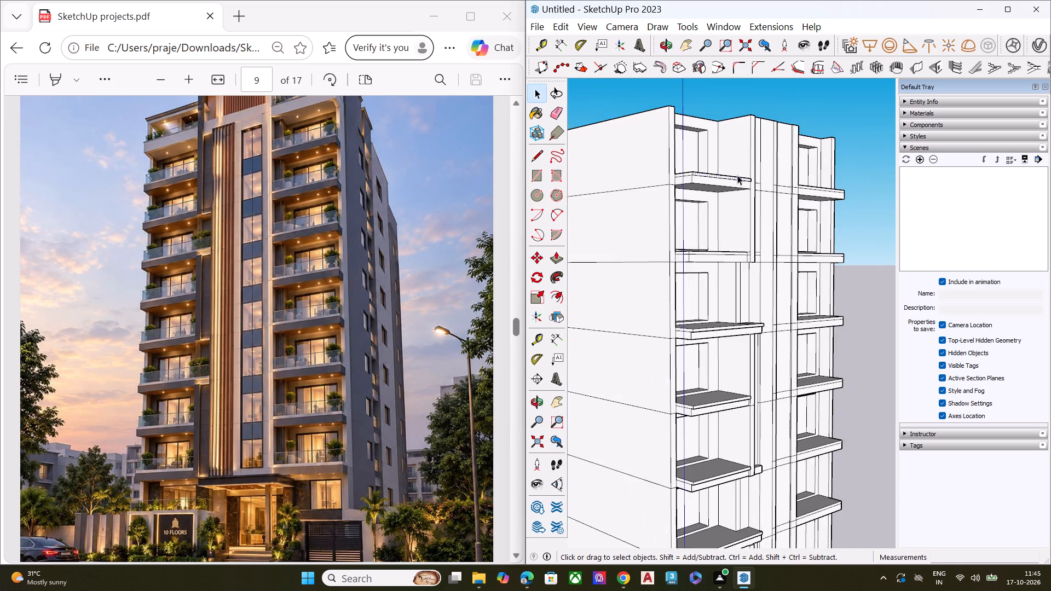
middle_click_drag(737, 395, 741, 312)
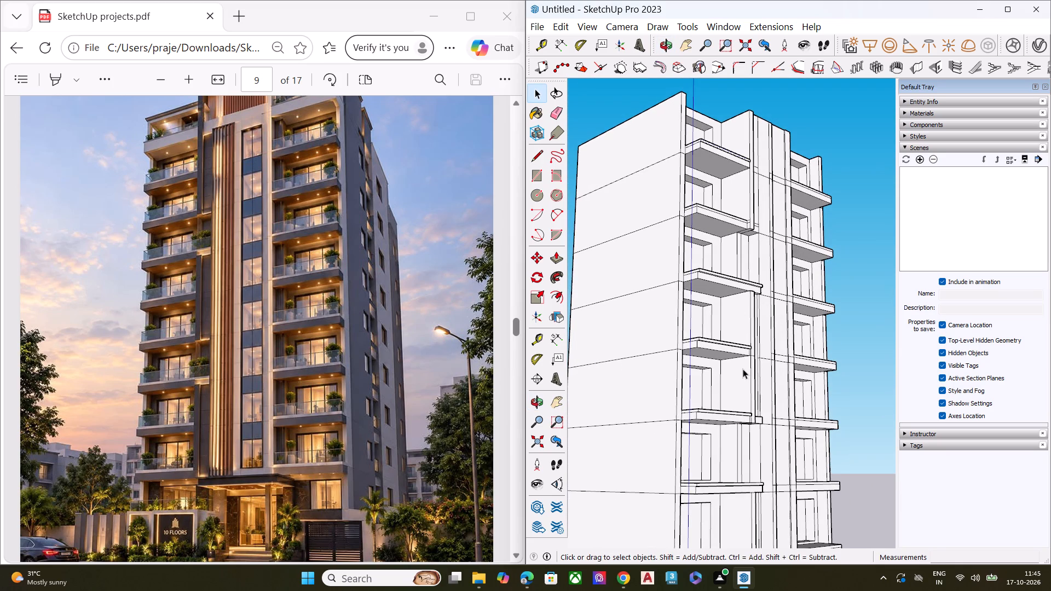
scroll(742, 361, "up", 1)
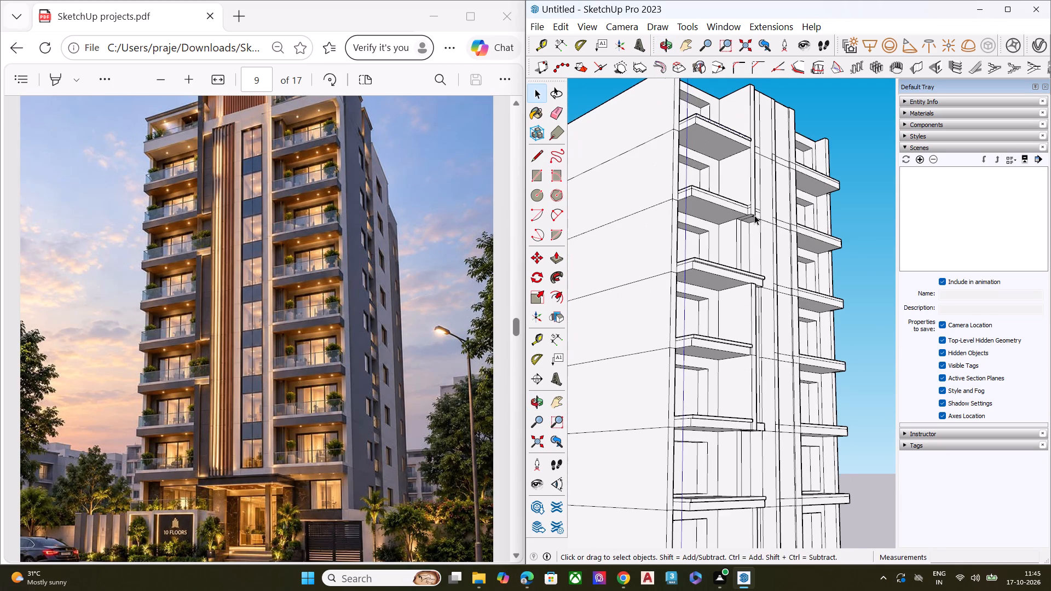
scroll(754, 215, "up", 1)
scroll(752, 216, "down", 1)
scroll(750, 217, "up", 1)
scroll(750, 222, "down", 1)
scroll(742, 398, "up", 1)
scroll(742, 403, "down", 1)
scroll(743, 408, "up", 9)
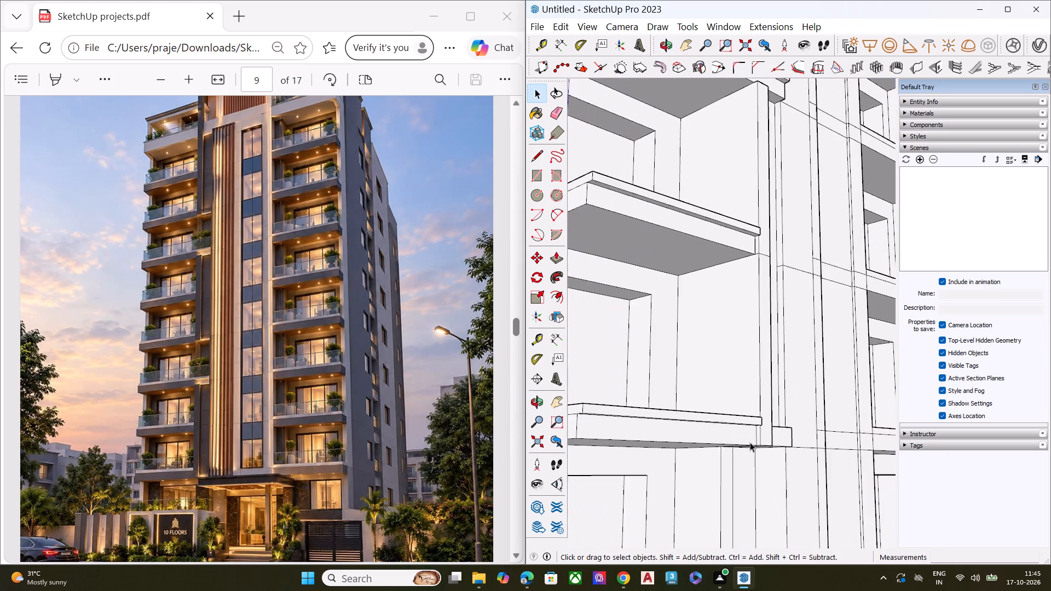
scroll(750, 442, "down", 3)
scroll(750, 442, "up", 1)
scroll(750, 442, "down", 2)
middle_click_drag(759, 296, 773, 389)
scroll(780, 158, "down", 3)
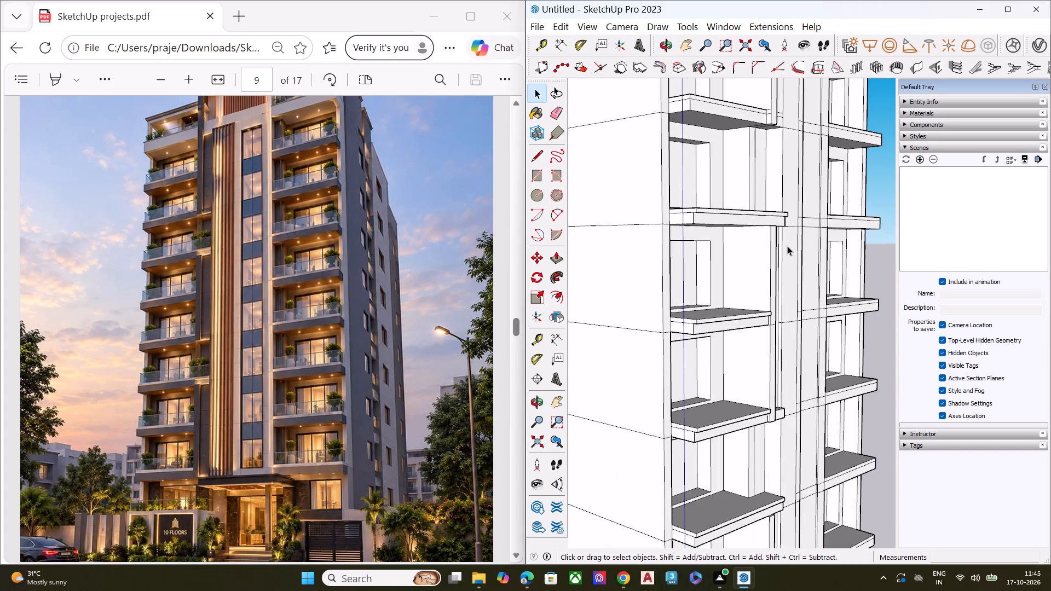
scroll(787, 246, "up", 3)
scroll(786, 254, "down", 4)
scroll(783, 267, "up", 1)
scroll(782, 270, "down", 7)
scroll(767, 107, "up", 2)
scroll(768, 106, "down", 1)
scroll(768, 106, "up", 7)
scroll(769, 106, "down", 1)
scroll(769, 106, "up", 2)
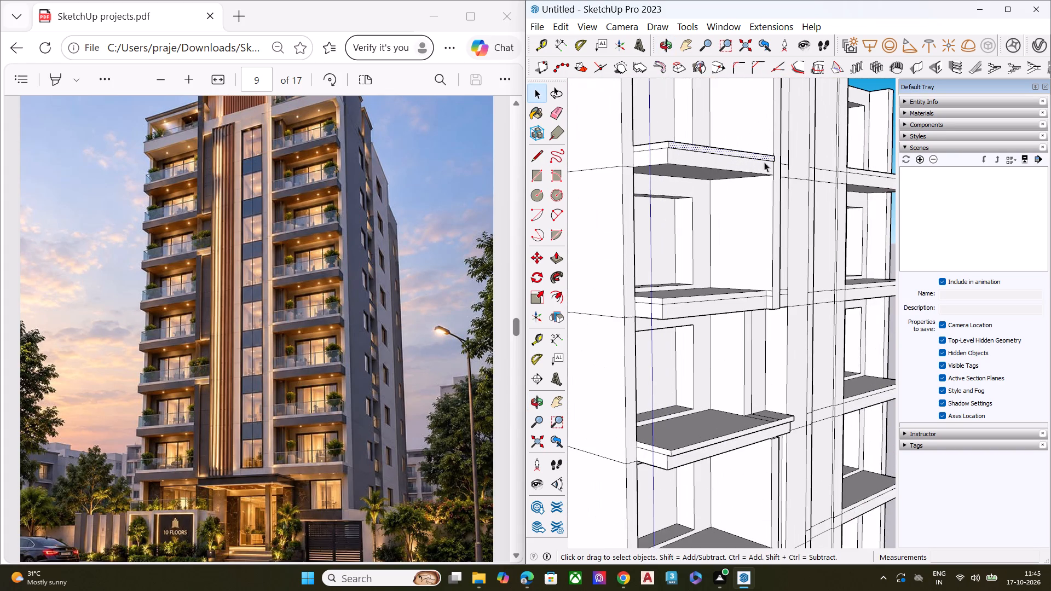
scroll(760, 287, "up", 4)
scroll(760, 290, "down", 2)
scroll(760, 291, "up", 2)
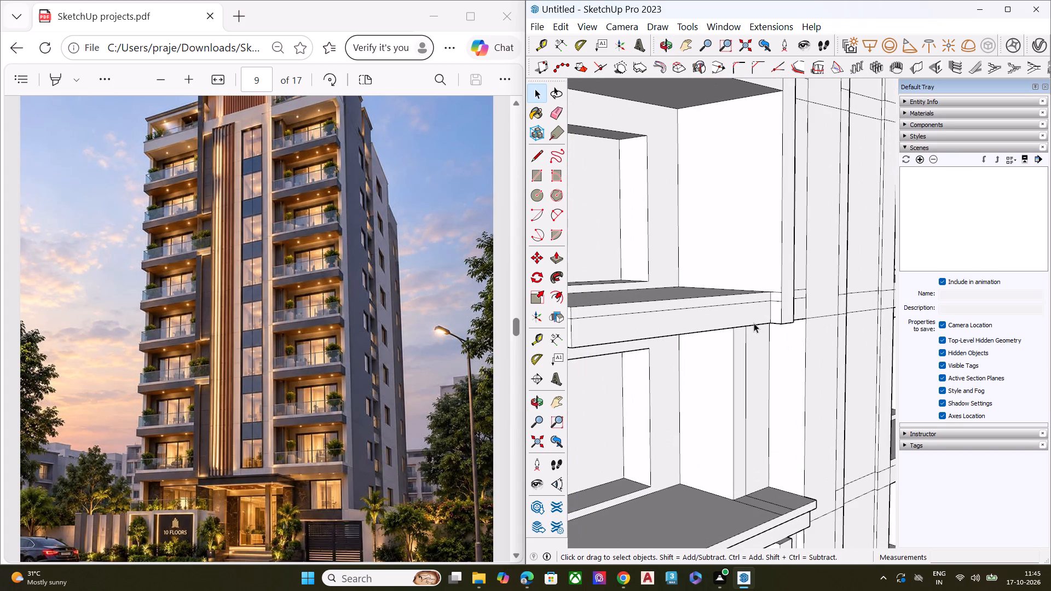
scroll(762, 265, "down", 6)
scroll(764, 264, "up", 2)
scroll(765, 264, "down", 1)
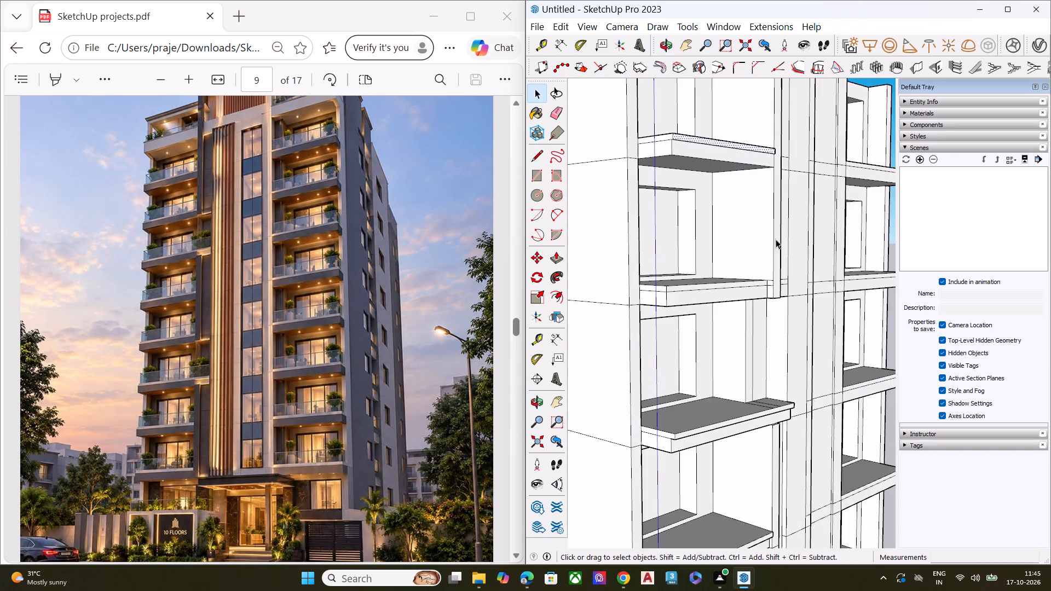
scroll(784, 219, "down", 6)
scroll(771, 117, "up", 3)
scroll(770, 117, "down", 1)
scroll(770, 117, "up", 2)
scroll(769, 118, "down", 1)
scroll(769, 118, "up", 2)
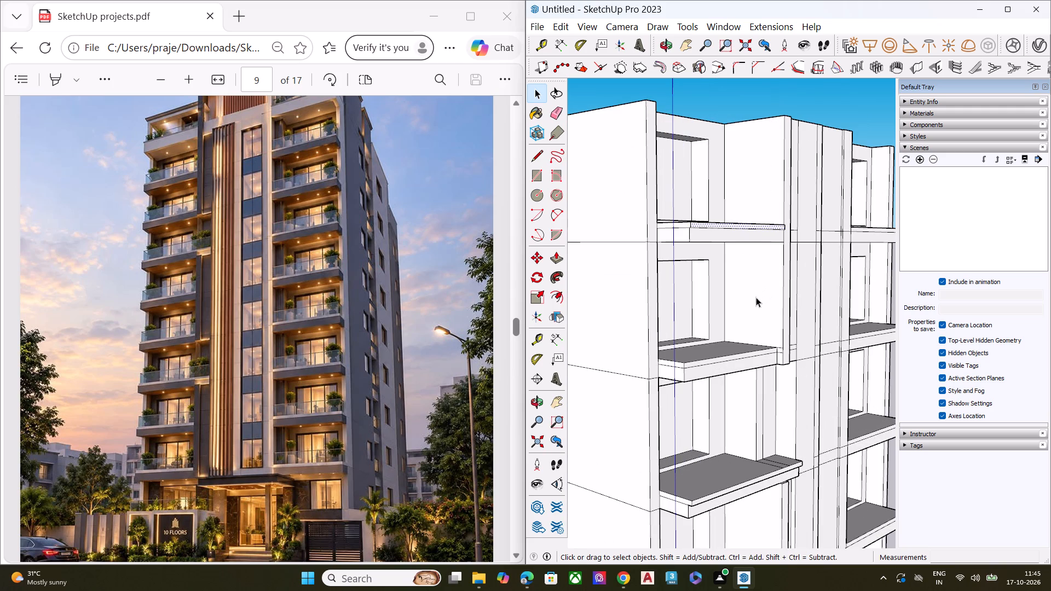
Push/Pull the lower band of the topmost left-stack slab's front face, using a balcony slab below as the depth reference.
scroll(783, 237, "up", 6)
left_click(773, 241)
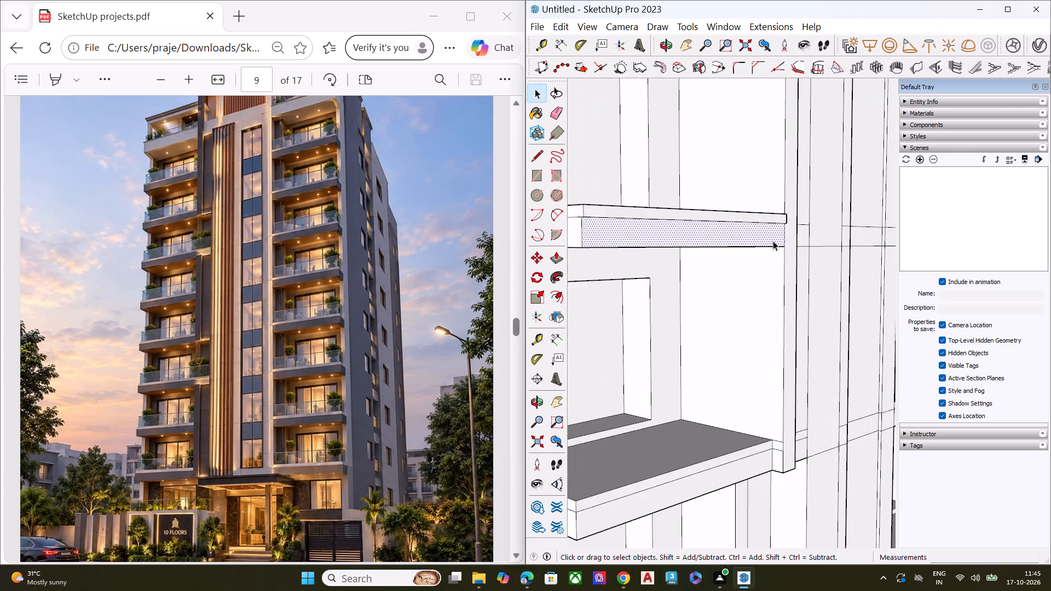
key("p")
left_click(769, 231)
scroll(719, 256, "down", 9)
scroll(732, 248, "up", 2)
scroll(732, 248, "down", 1)
scroll(732, 248, "up", 1)
scroll(732, 248, "down", 5)
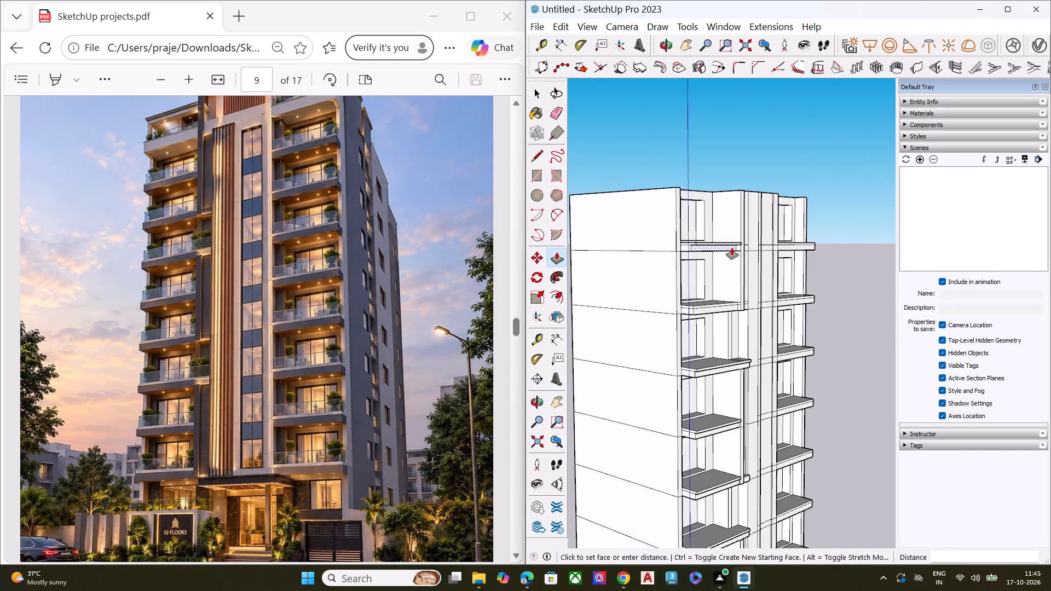
scroll(732, 248, "down", 1)
middle_click_drag(723, 455, 767, 387)
scroll(767, 387, "up", 1)
scroll(750, 410, "down", 2)
scroll(749, 412, "up", 1)
scroll(747, 414, "down", 2)
scroll(747, 415, "up", 1)
scroll(747, 415, "down", 1)
scroll(747, 415, "up", 2)
left_click(745, 409)
key("space")
Pull the lower front band of the second-from-top left-stack balcony slab out 10 13/16" to align with the topmost slab's lower band.
scroll(740, 141, "up", 5)
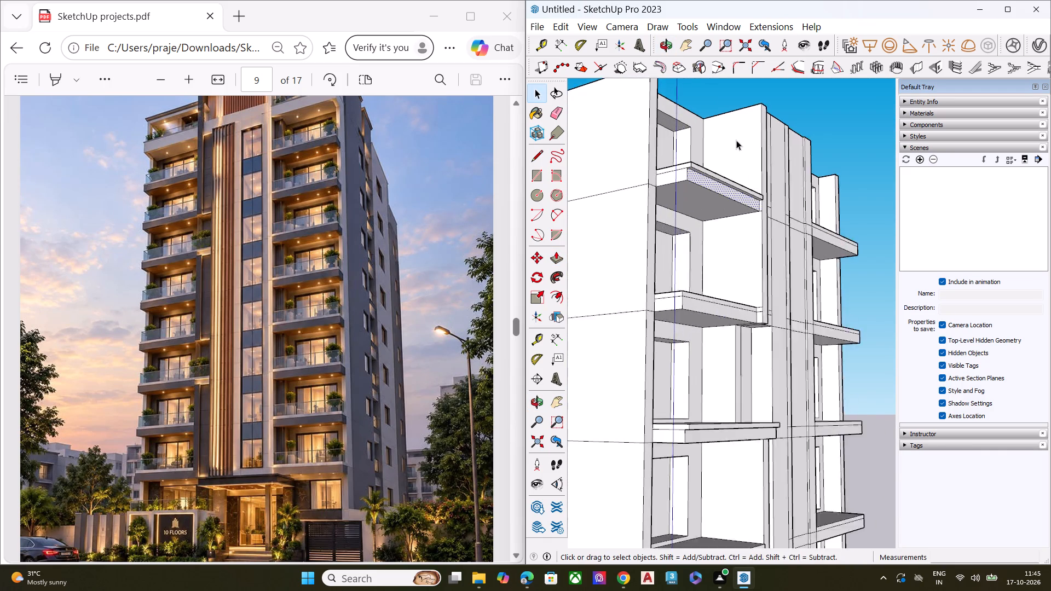
scroll(736, 140, "up", 2)
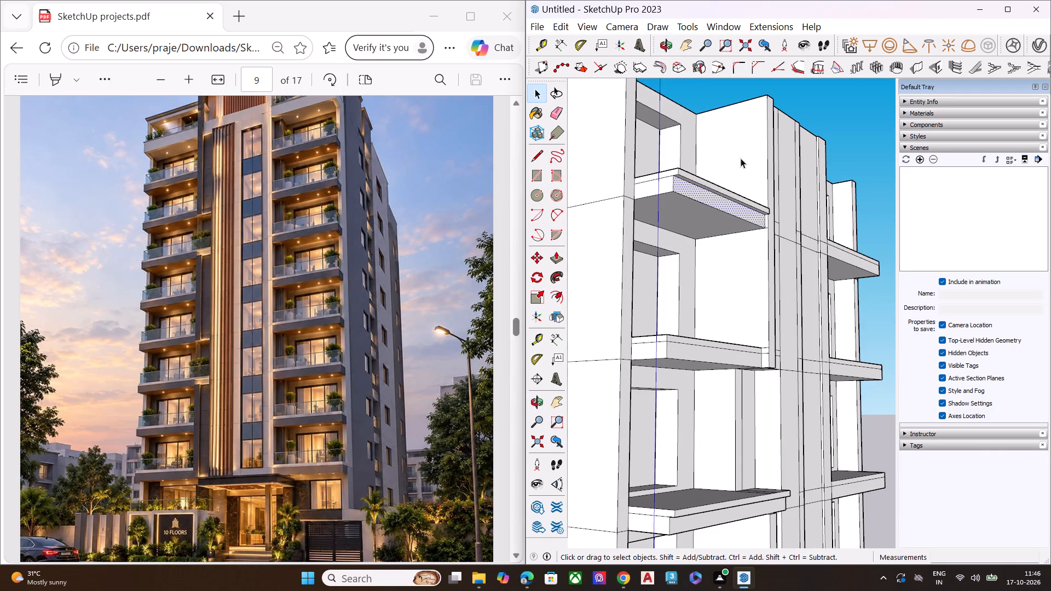
middle_click_drag(767, 243, 762, 319)
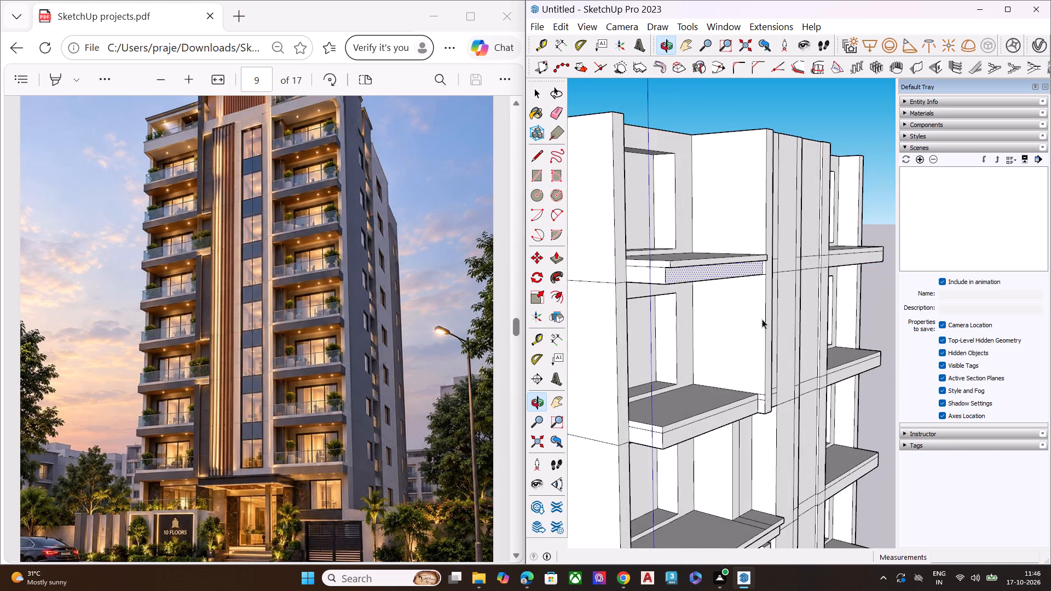
scroll(755, 289, "up", 2)
scroll(727, 236, "down", 9)
scroll(737, 396, "up", 1)
middle_click_drag(733, 381, 732, 340)
scroll(750, 224, "up", 6)
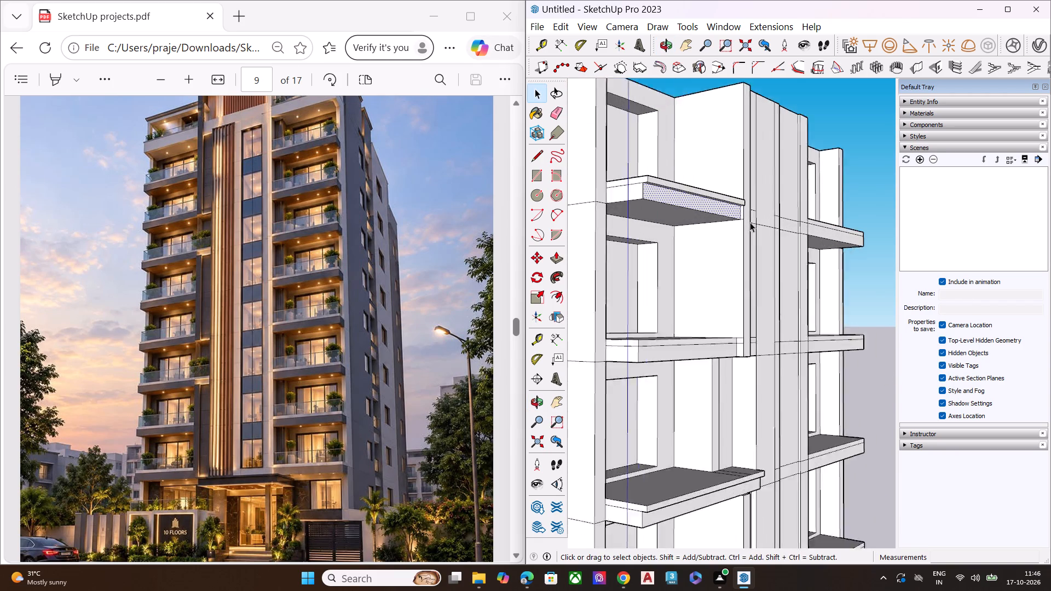
scroll(750, 222, "up", 3)
key("p")
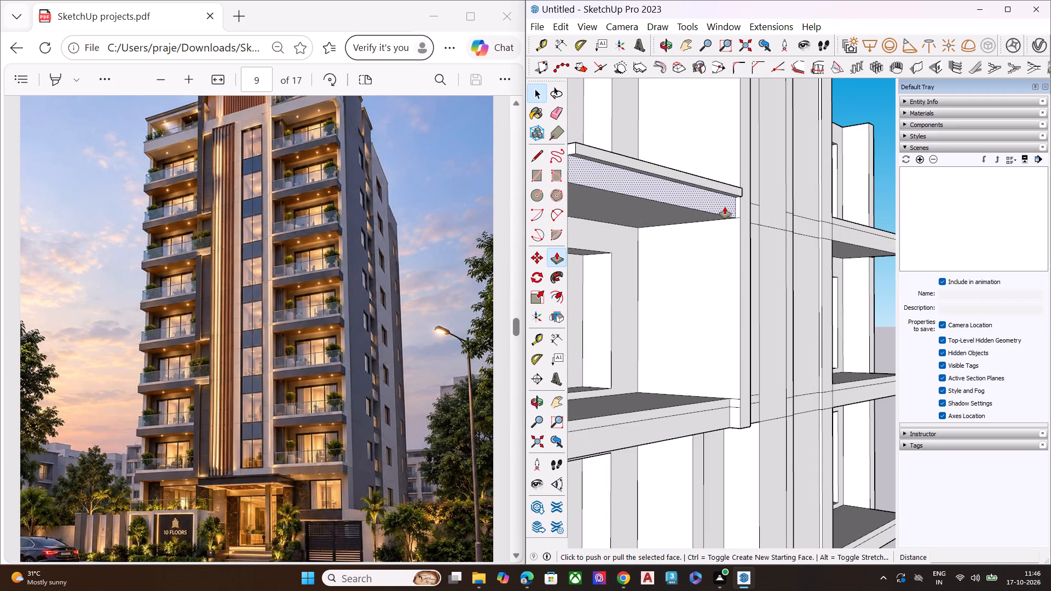
key("space")
left_click(717, 422)
key("p")
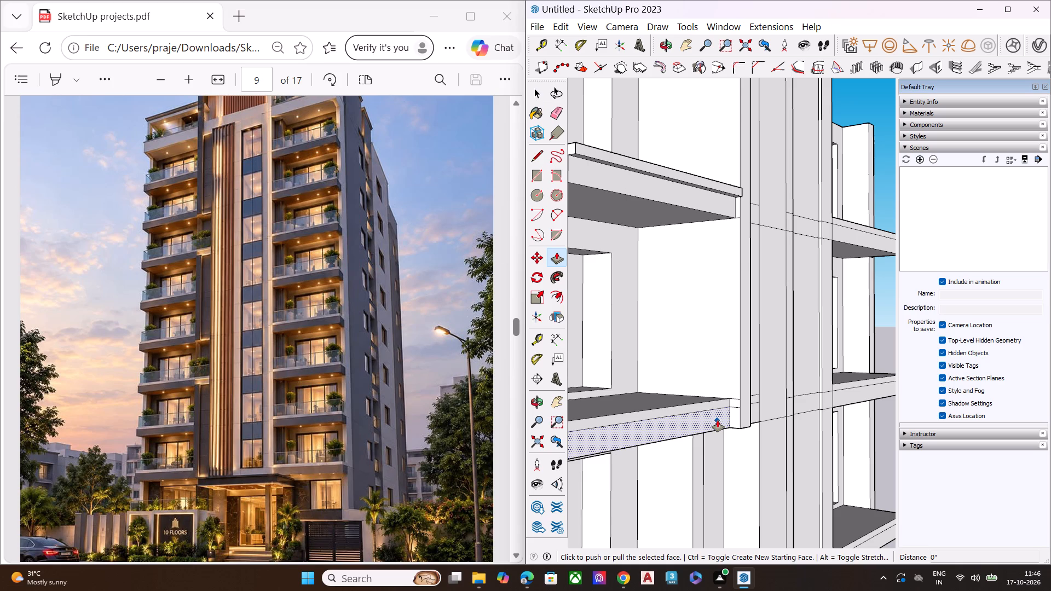
left_click(707, 423)
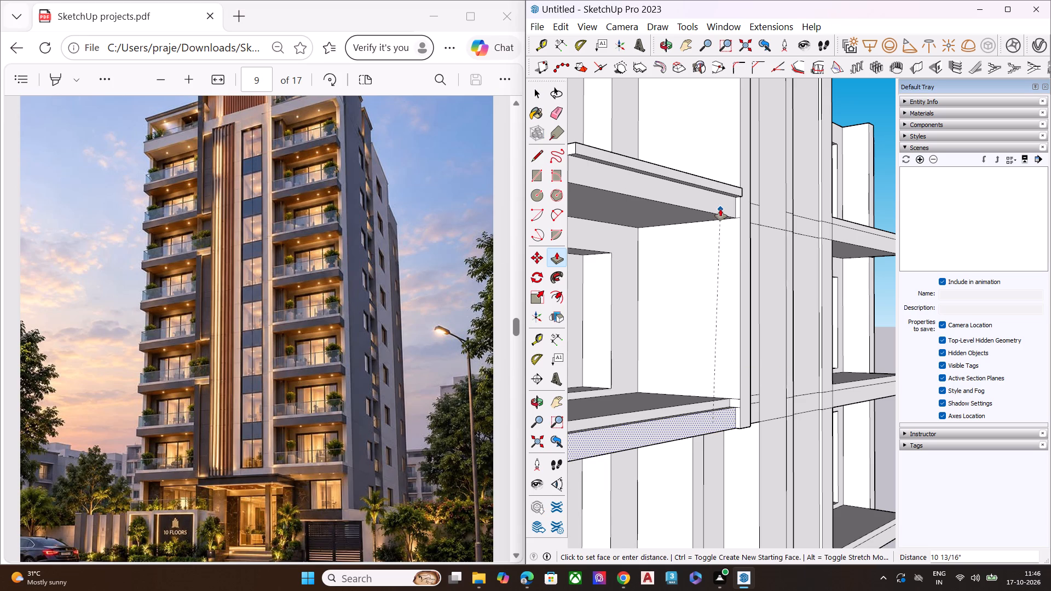
left_click(720, 210)
key("space")
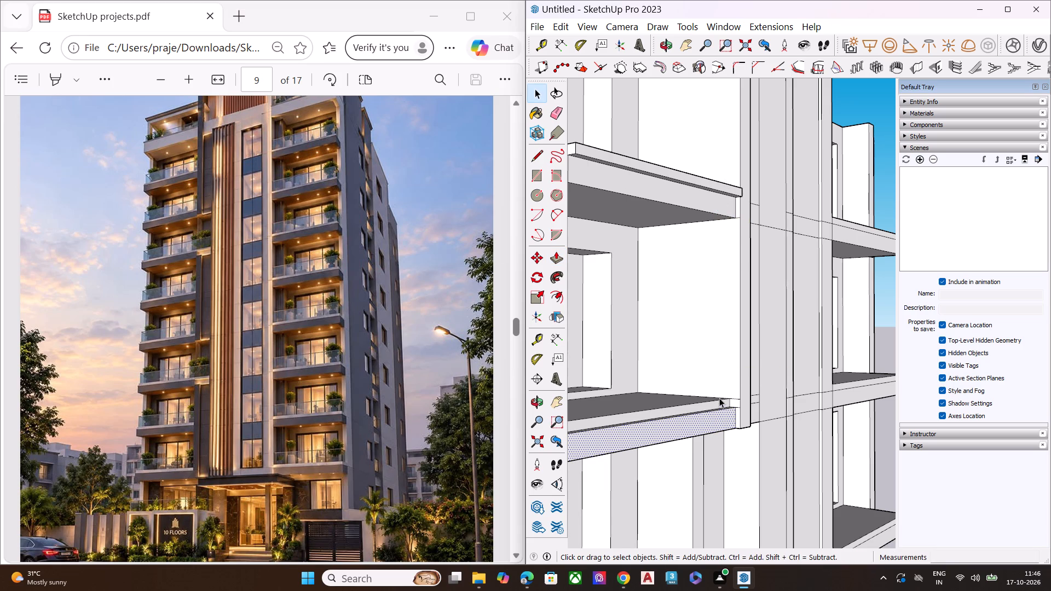
Pull the upper front band of the second-from-top left-stack slab outward, using the topmost slab's projecting lip as reference.
left_click(721, 404)
key("p")
left_click(721, 401)
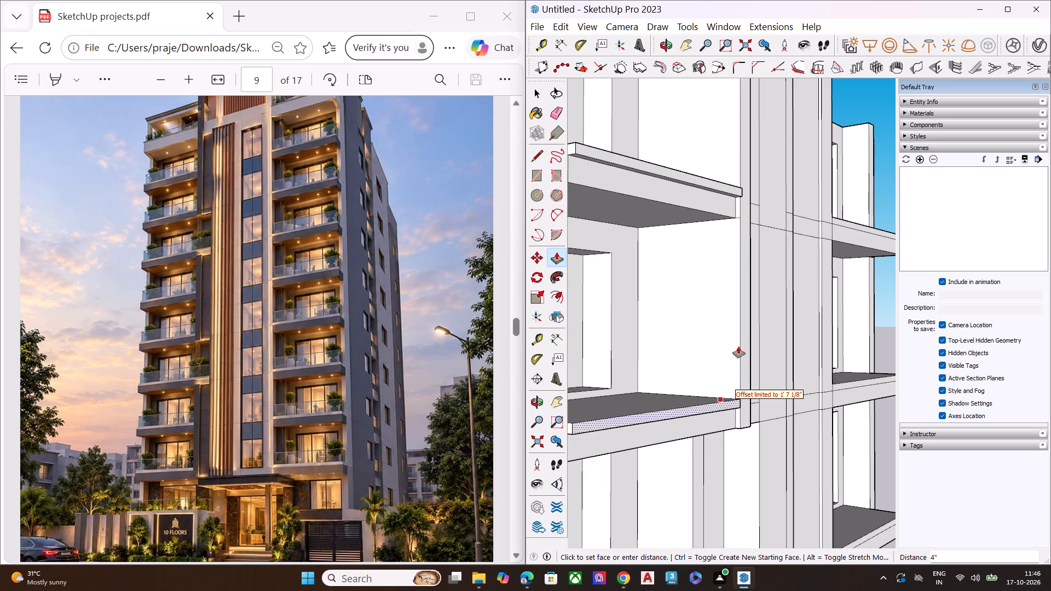
left_click(741, 194)
key("space")
Pull the same upper band of the second-from-top slab out a further 3 3/8" to align with the topmost slab's lip.
middle_click_drag(721, 282, 735, 347)
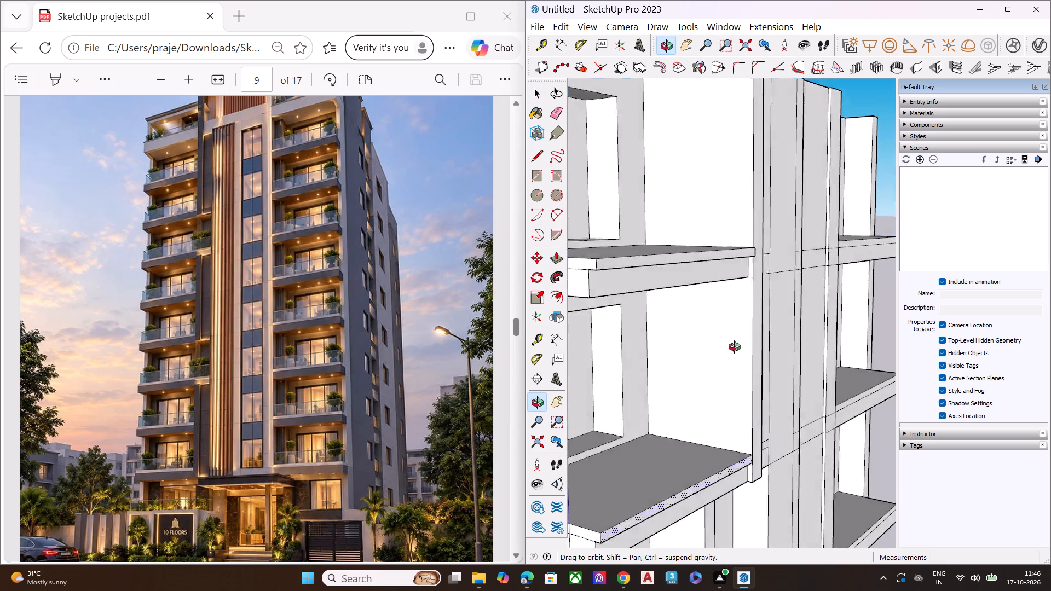
middle_click_drag(735, 347, 740, 375)
middle_click_drag(745, 477, 561, 466)
scroll(744, 332, "down", 8)
scroll(669, 392, "up", 1)
scroll(669, 392, "down", 1)
scroll(669, 392, "up", 12)
middle_click_drag(657, 386, 668, 389)
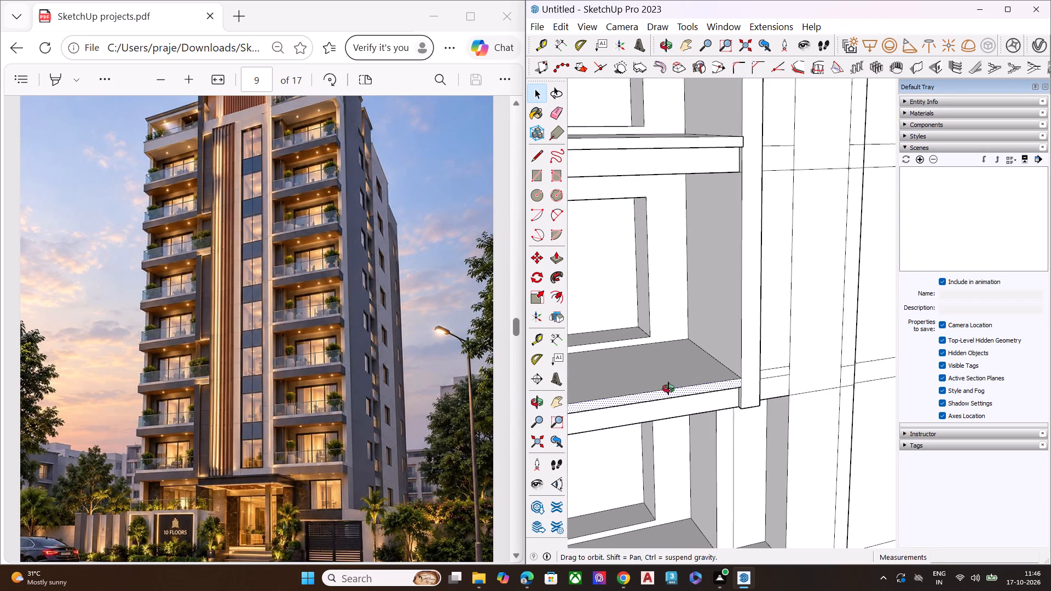
middle_click_drag(668, 389, 709, 399)
scroll(731, 408, "up", 4)
scroll(737, 408, "down", 1)
key("p")
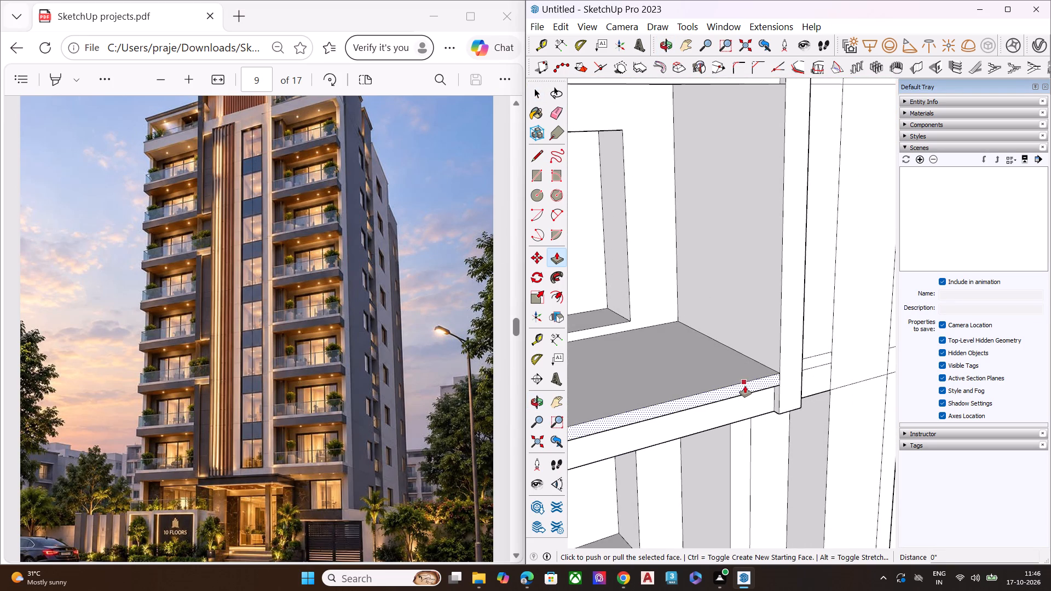
left_click(745, 384)
scroll(773, 343, "down", 2)
scroll(773, 343, "up", 1)
scroll(773, 343, "down", 4)
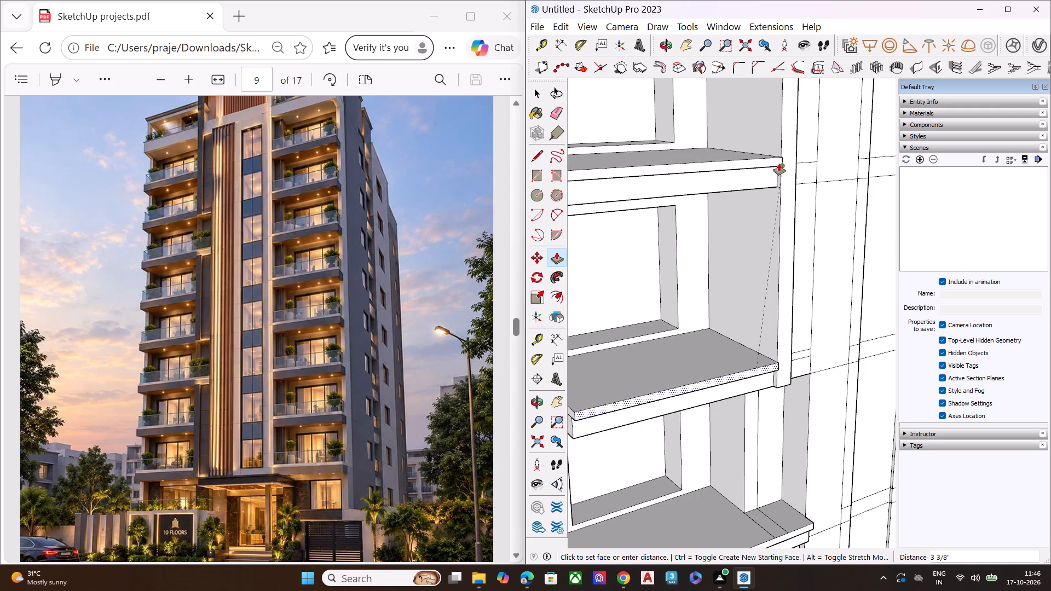
left_click(779, 164)
key("space")
Examine the left stack's upper balcony slabs and the fin junctions from several angles, checking edge alignment against the slabs below.
middle_click_drag(780, 240, 757, 259)
scroll(772, 234, "down", 7)
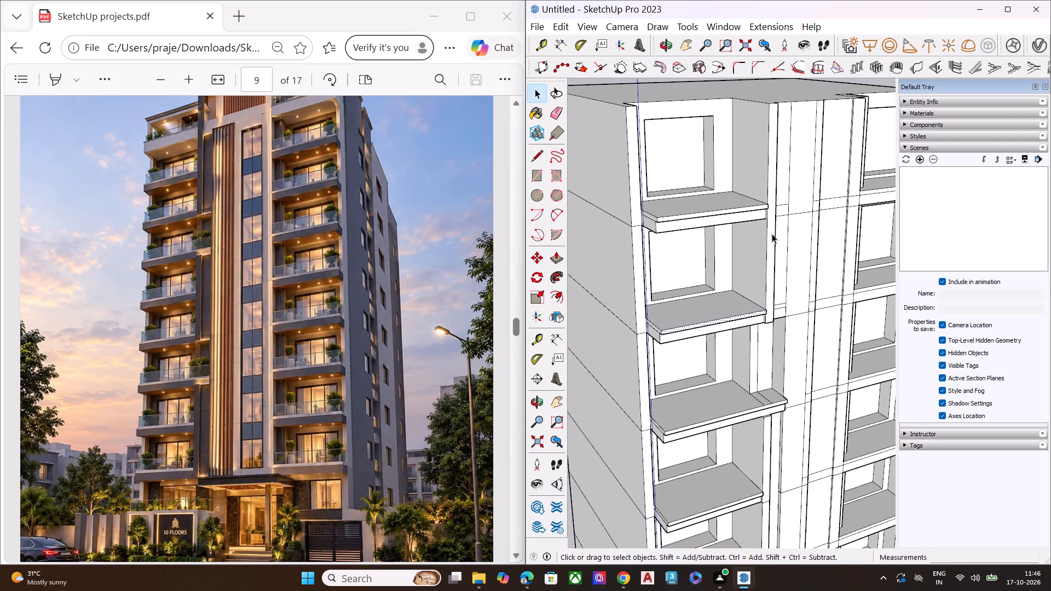
key("space")
scroll(724, 175, "down", 4)
middle_click_drag(709, 293, 768, 201)
scroll(702, 129, "up", 2)
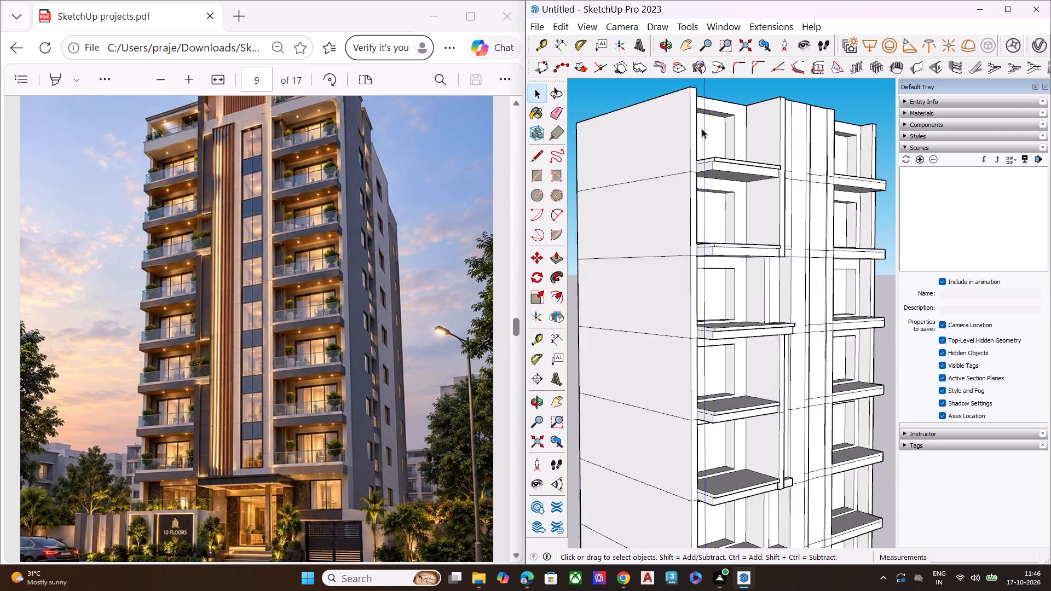
scroll(702, 129, "up", 5)
middle_click_drag(727, 225, 643, 261)
scroll(637, 261, "up", 1)
scroll(698, 226, "down", 6)
scroll(698, 226, "up", 1)
scroll(698, 226, "down", 6)
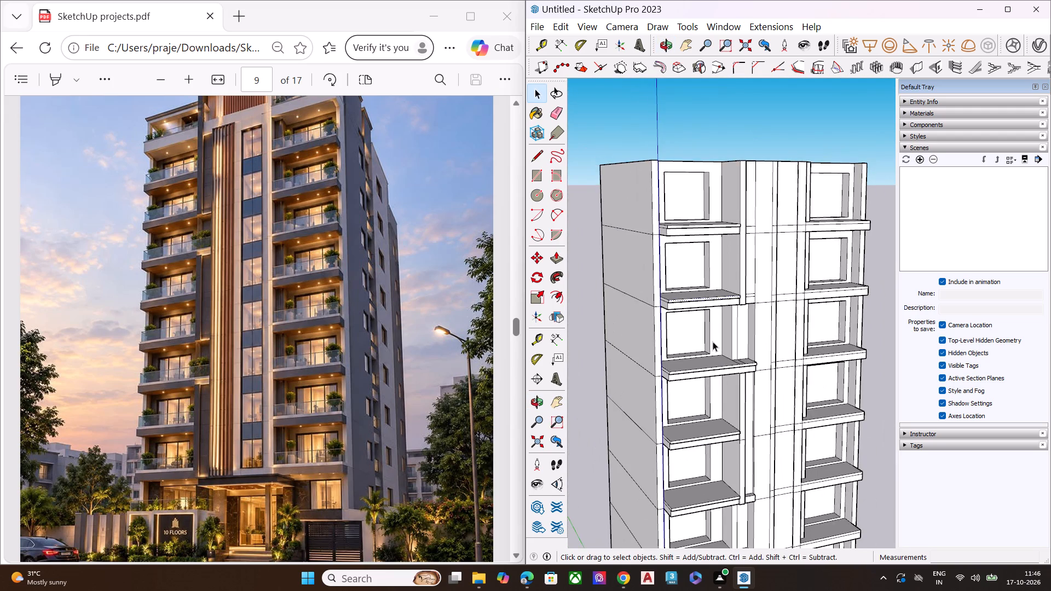
middle_click_drag(713, 341, 643, 378)
scroll(736, 410, "up", 6)
scroll(727, 394, "down", 1)
scroll(725, 393, "up", 2)
middle_click_drag(736, 374, 597, 373)
scroll(696, 345, "up", 1)
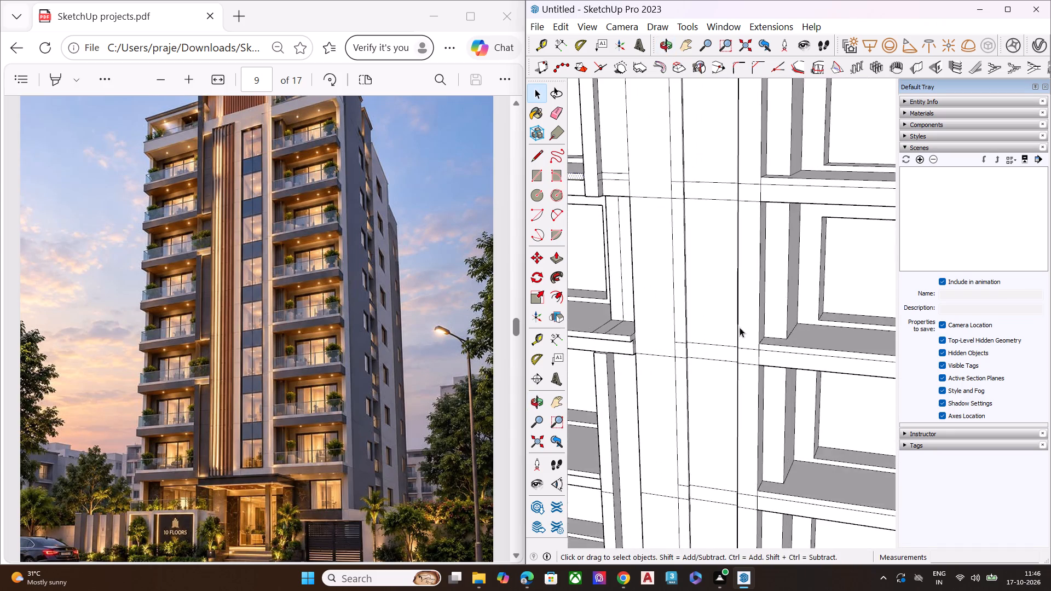
scroll(785, 304, "down", 1)
scroll(786, 304, "up", 1)
scroll(786, 304, "down", 6)
scroll(798, 310, "up", 2)
scroll(799, 312, "down", 1)
middle_click_drag(740, 349, 643, 346)
scroll(647, 291, "up", 1)
scroll(690, 247, "down", 1)
scroll(691, 247, "up", 1)
scroll(692, 246, "down", 6)
middle_click_drag(643, 324, 618, 185)
scroll(615, 246, "up", 3)
scroll(618, 185, "down", 2)
scroll(618, 185, "up", 4)
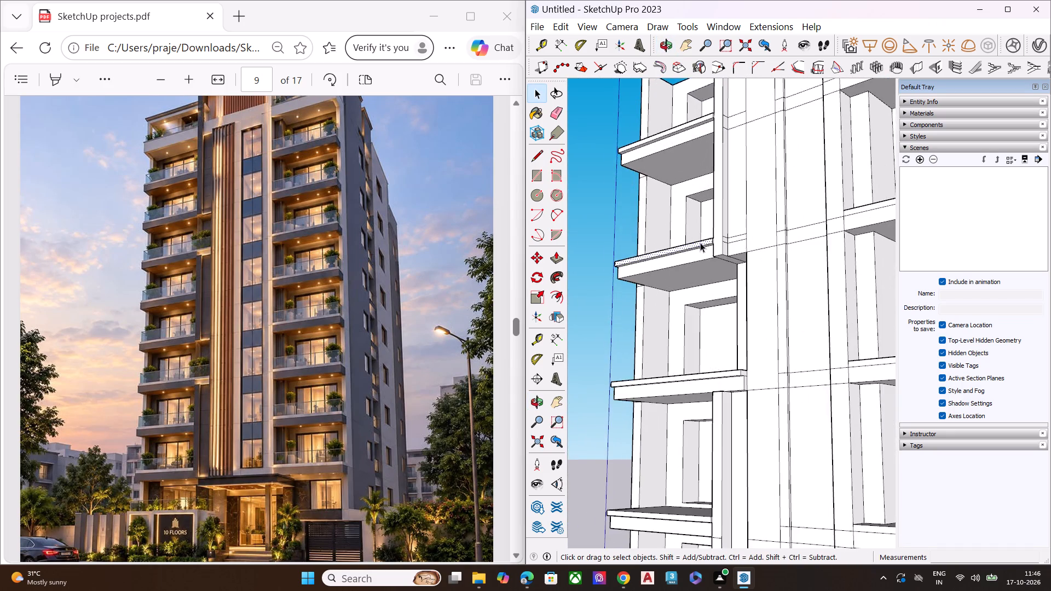
scroll(700, 242, "up", 2)
scroll(701, 248, "down", 1)
scroll(701, 248, "up", 7)
key("space")
scroll(687, 229, "down", 1)
scroll(687, 229, "up", 1)
scroll(687, 229, "down", 3)
left_click(600, 214)
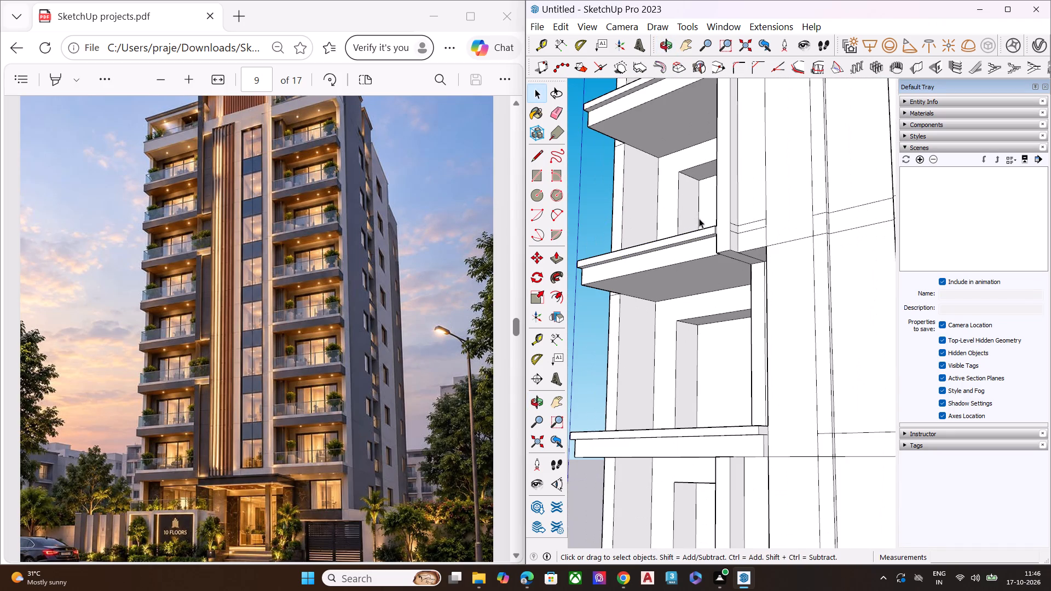
scroll(699, 218, "down", 3)
scroll(699, 219, "up", 1)
scroll(699, 219, "down", 1)
middle_click_drag(739, 222, 688, 333)
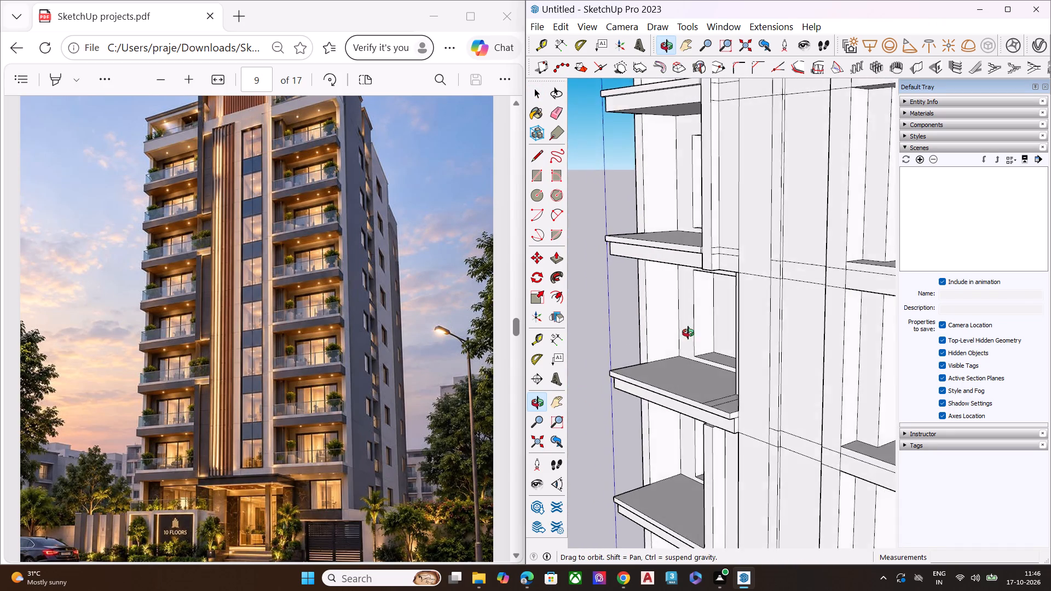
middle_click_drag(688, 333, 661, 105)
middle_click_drag(710, 177, 736, 355)
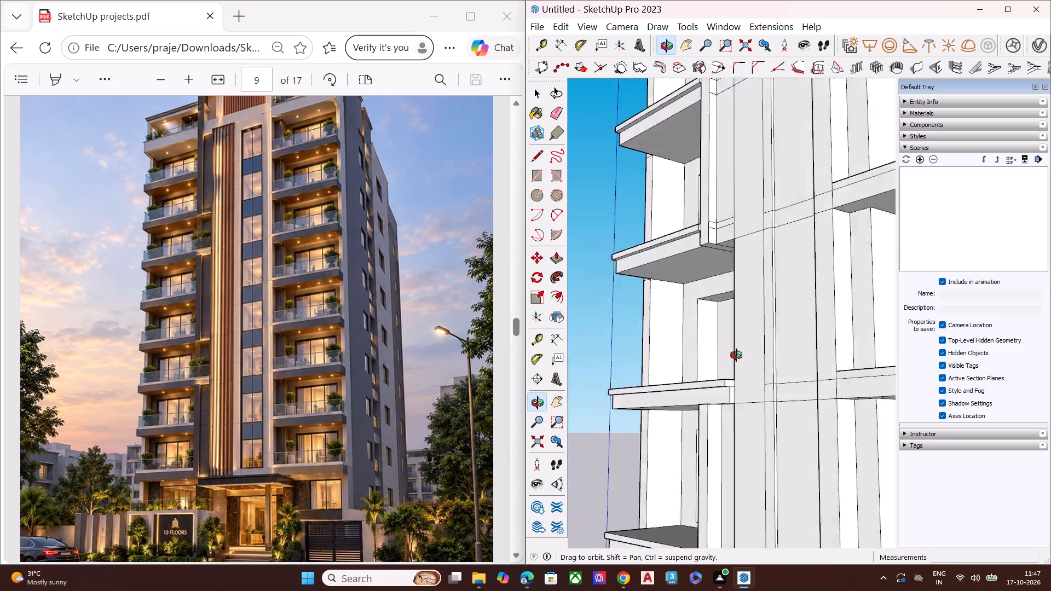
Examine the whole tower from above and the left balcony stack down to its lowest slabs, comparing slab edges and fin junctions between floors.
middle_click_drag(736, 355, 742, 397)
scroll(740, 370, "down", 6)
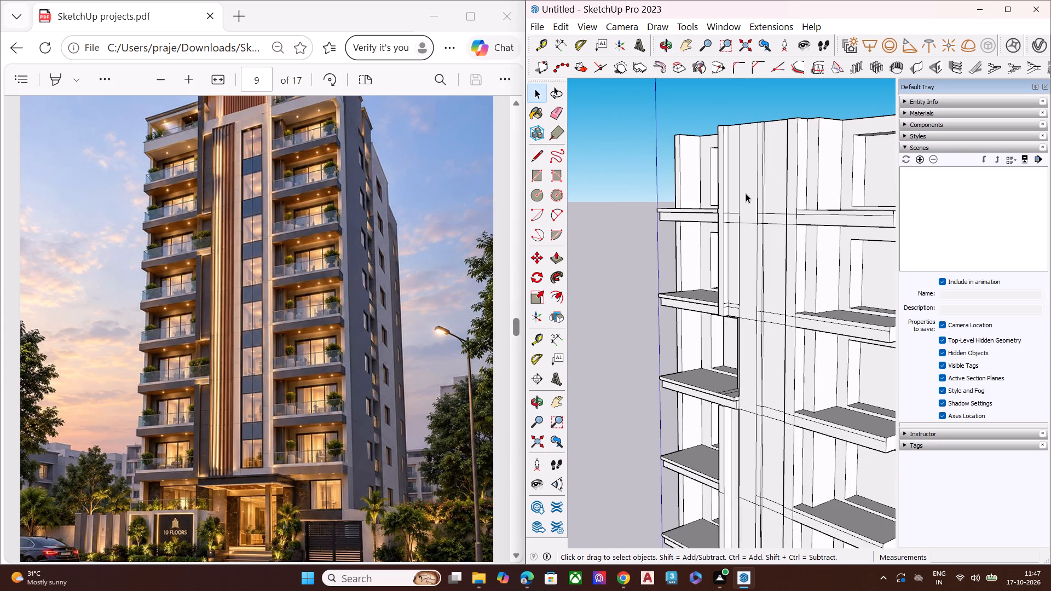
middle_click_drag(746, 193, 744, 351)
scroll(661, 286, "down", 9)
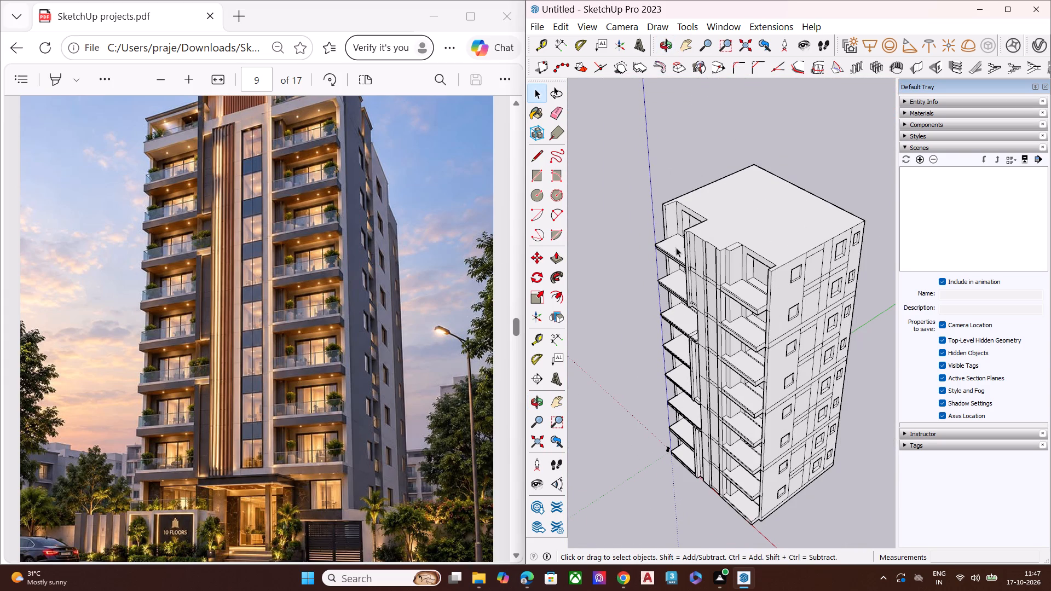
scroll(680, 232, "up", 1)
scroll(681, 231, "down", 3)
scroll(681, 231, "up", 8)
scroll(700, 240, "down", 8)
scroll(692, 361, "down", 1)
scroll(700, 457, "up", 1)
scroll(701, 461, "down", 1)
scroll(702, 465, "up", 7)
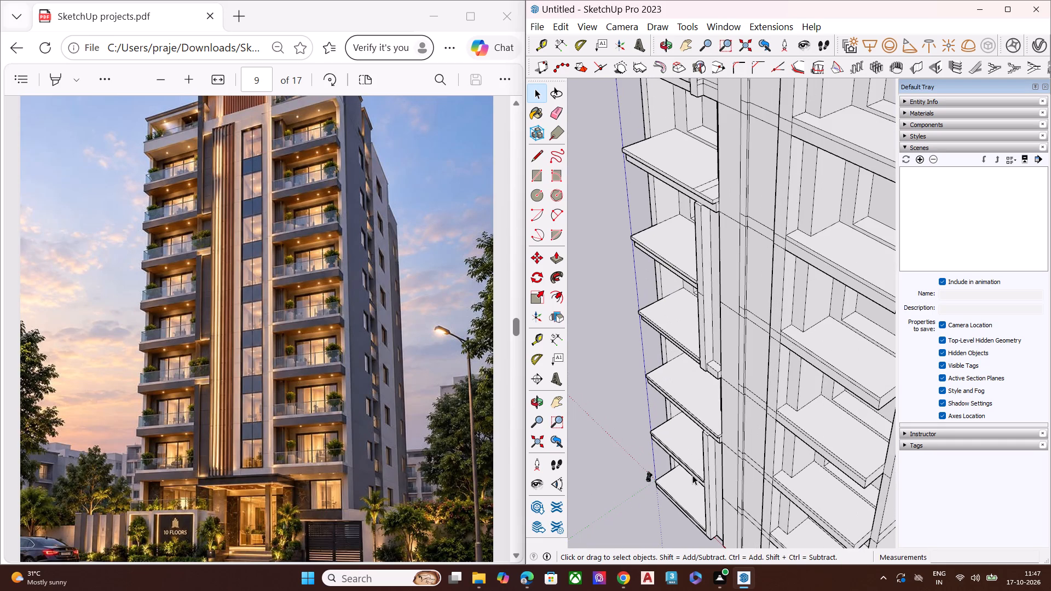
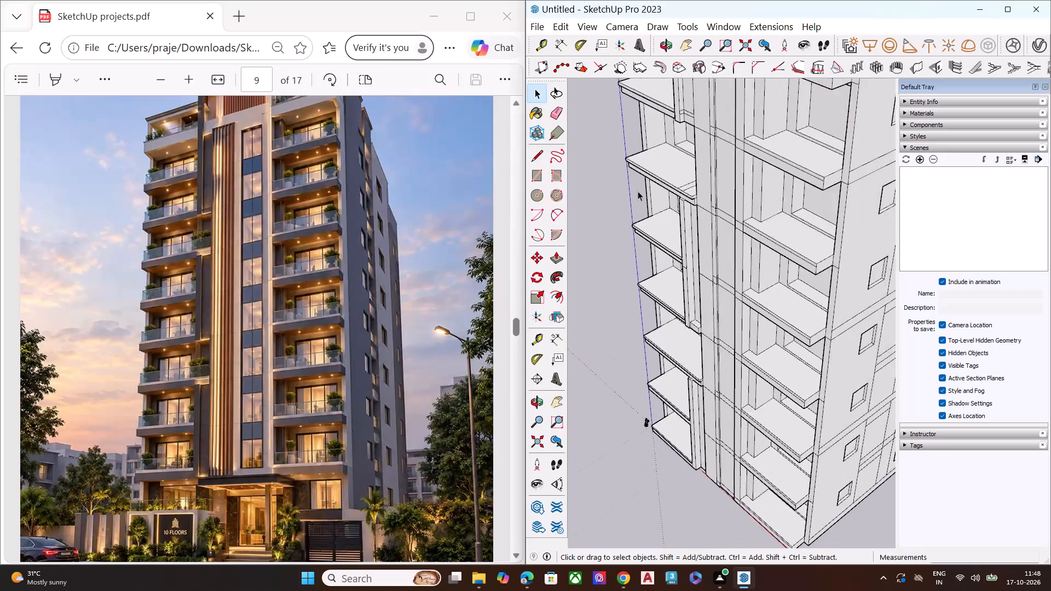
Examine the whole tower and the left balcony stack from several angles, comparing the slab edges and fin junctions floor by floor.
middle_click_drag(684, 299, 672, 267)
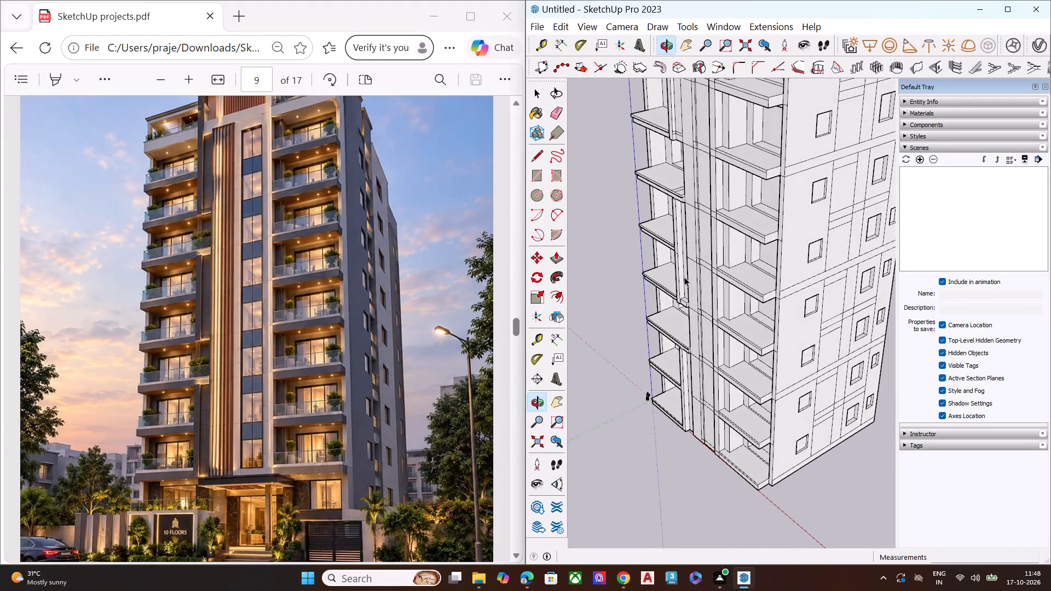
scroll(726, 338, "down", 7)
middle_click_drag(746, 345, 749, 183)
scroll(749, 184, "up", 4)
scroll(726, 211, "down", 1)
scroll(723, 214, "up", 6)
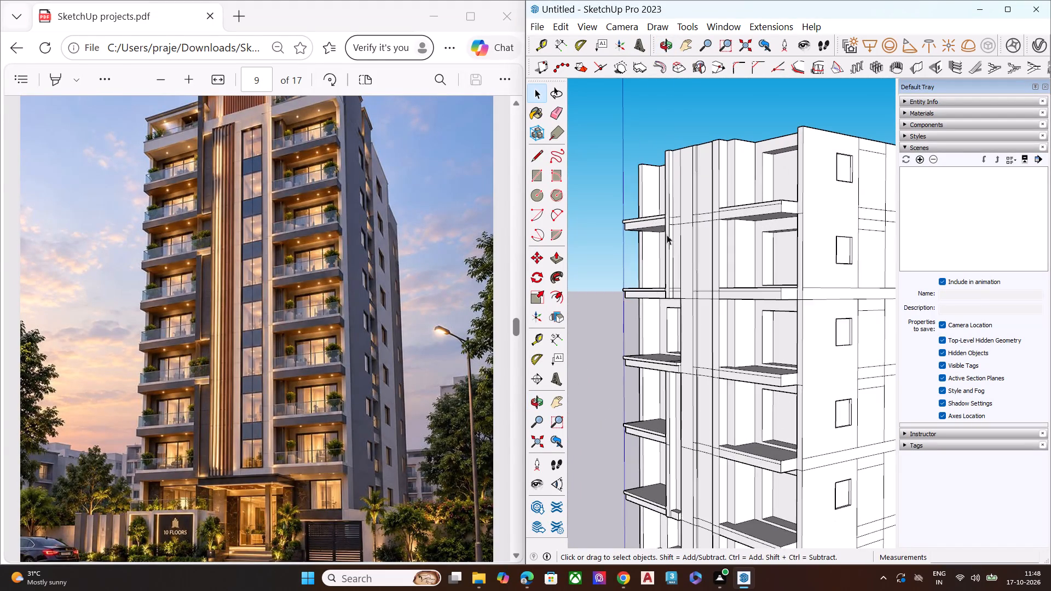
middle_click_drag(668, 234, 690, 223)
scroll(690, 223, "down", 1)
scroll(656, 230, "up", 14)
scroll(667, 206, "down", 2)
scroll(667, 206, "up", 5)
middle_click_drag(697, 213, 712, 221)
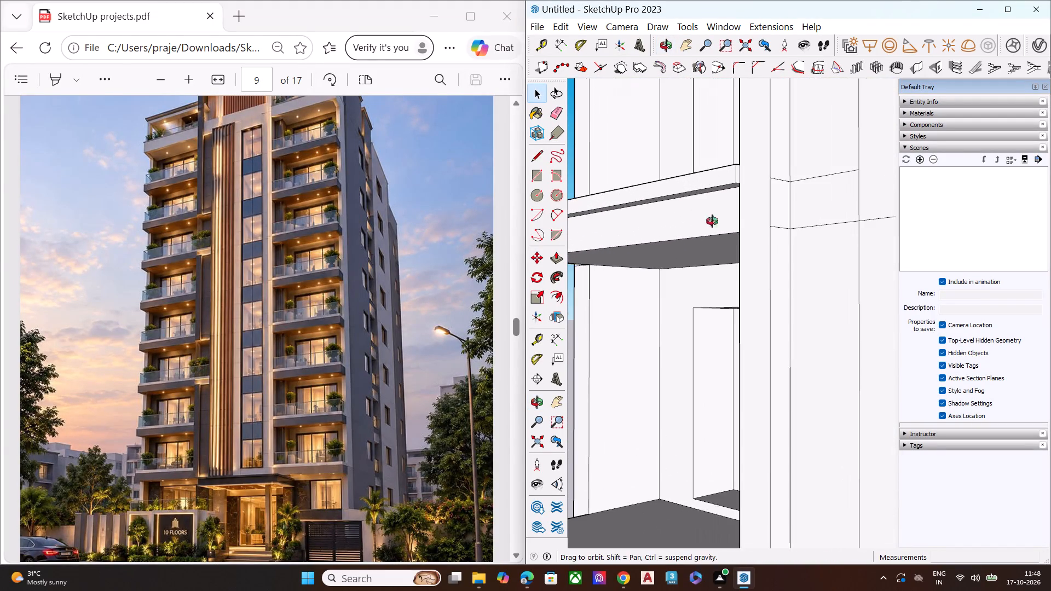
middle_click_drag(712, 221, 907, 247)
scroll(689, 231, "down", 6)
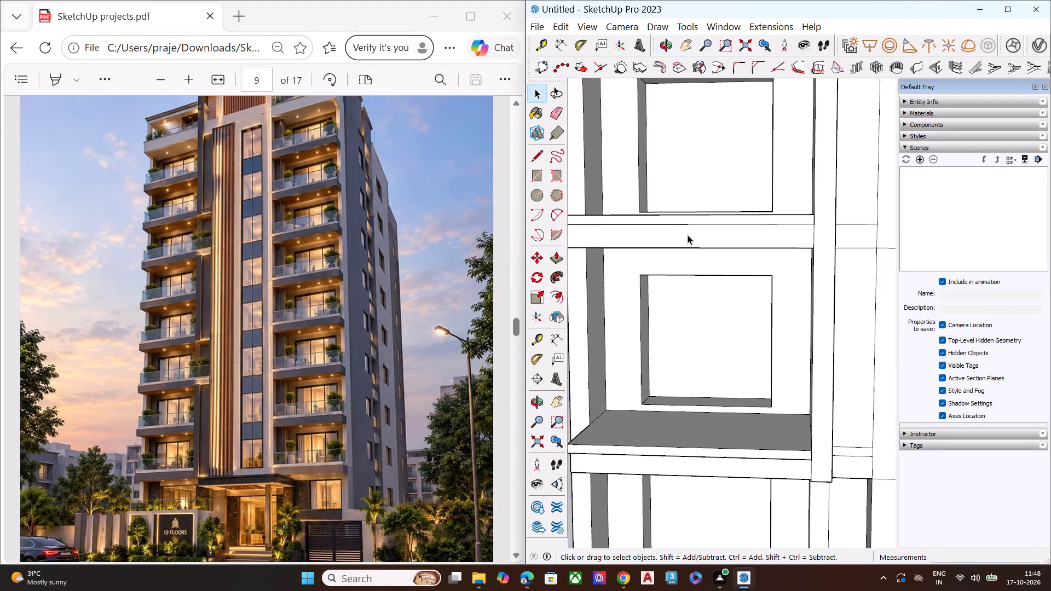
middle_click_drag(707, 265, 802, 288)
scroll(746, 228, "down", 10)
scroll(736, 271, "down", 5)
scroll(738, 279, "up", 1)
scroll(742, 285, "down", 2)
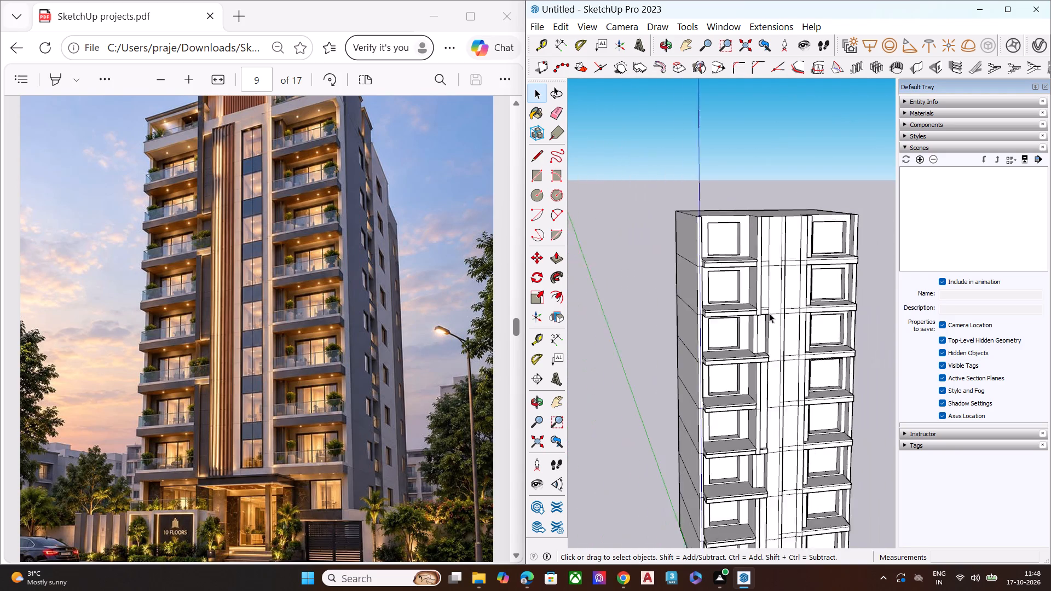
scroll(769, 313, "down", 2)
middle_click_drag(781, 358, 752, 312)
scroll(752, 312, "up", 8)
scroll(753, 369, "down", 1)
scroll(753, 369, "up", 2)
scroll(749, 367, "down", 1)
scroll(749, 367, "up", 4)
scroll(749, 367, "down", 2)
scroll(749, 367, "up", 3)
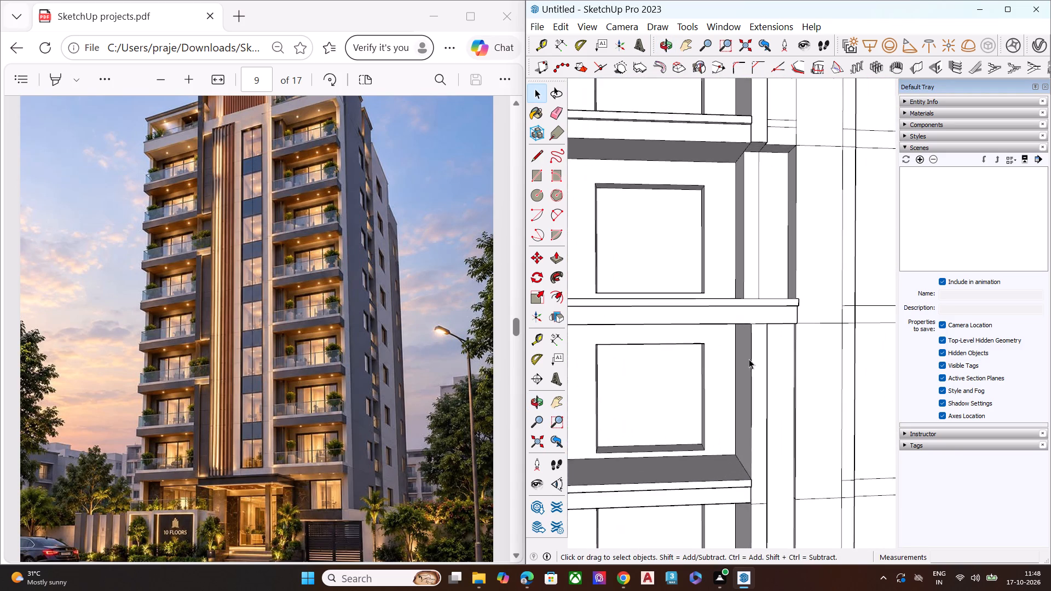
scroll(761, 324, "up", 1)
middle_click_drag(760, 325, 719, 339)
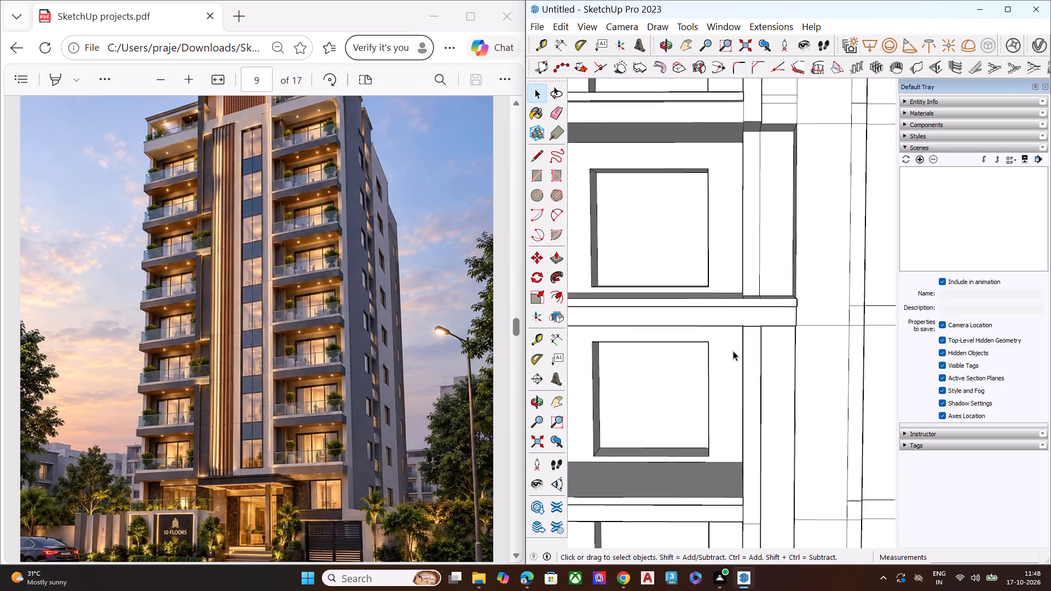
scroll(752, 329, "down", 10)
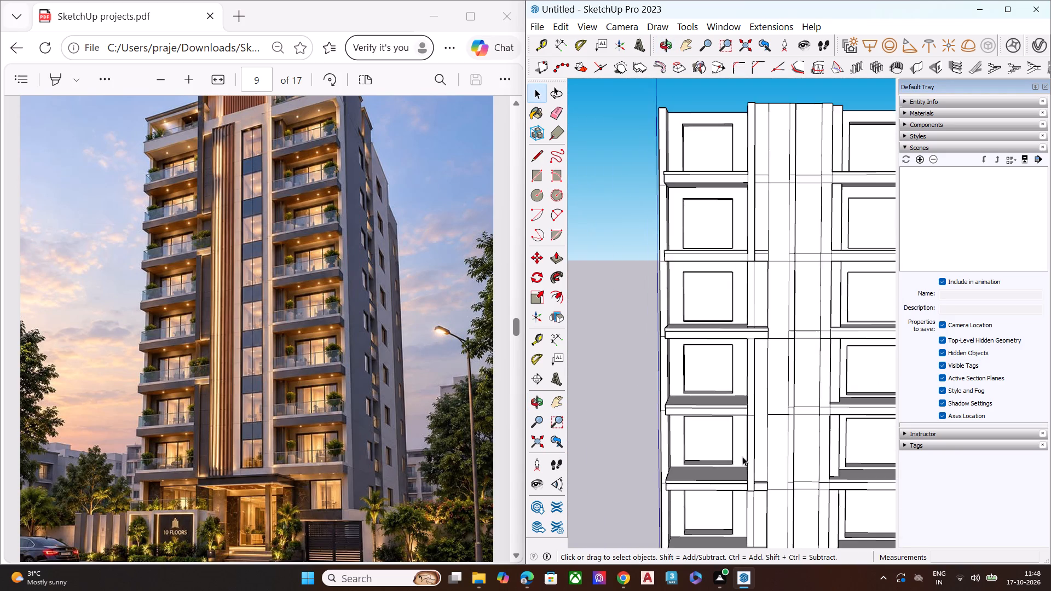
scroll(742, 456, "up", 9)
middle_click_drag(757, 405, 895, 381)
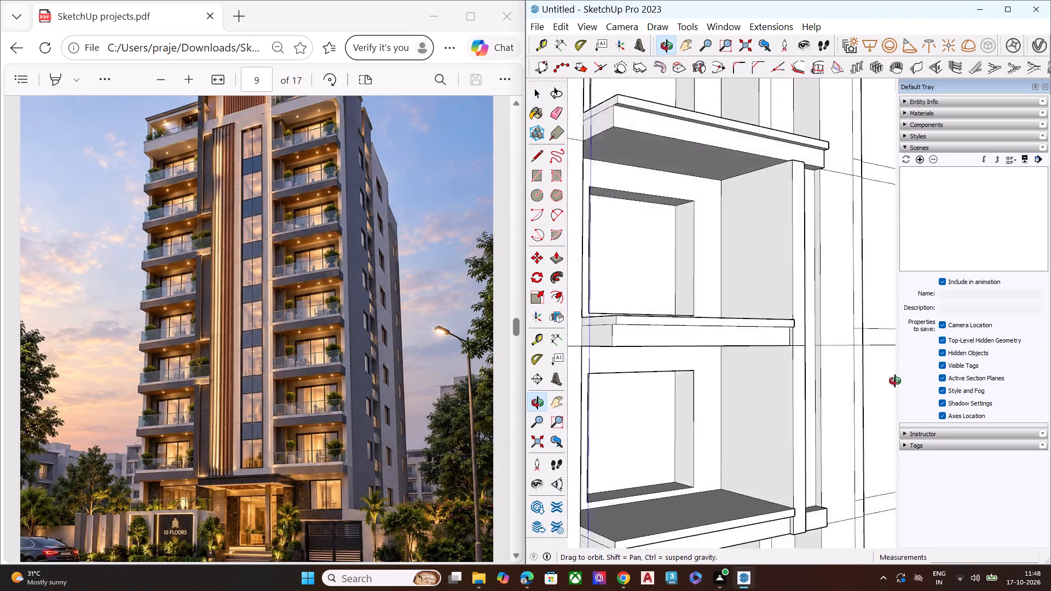
middle_click_drag(895, 381, 745, 385)
scroll(747, 368, "up", 4)
scroll(754, 352, "down", 1)
scroll(754, 352, "up", 5)
scroll(754, 352, "down", 3)
Erase the floor line segment crossing the fin strip beside a left-stack balcony slab.
key("e")
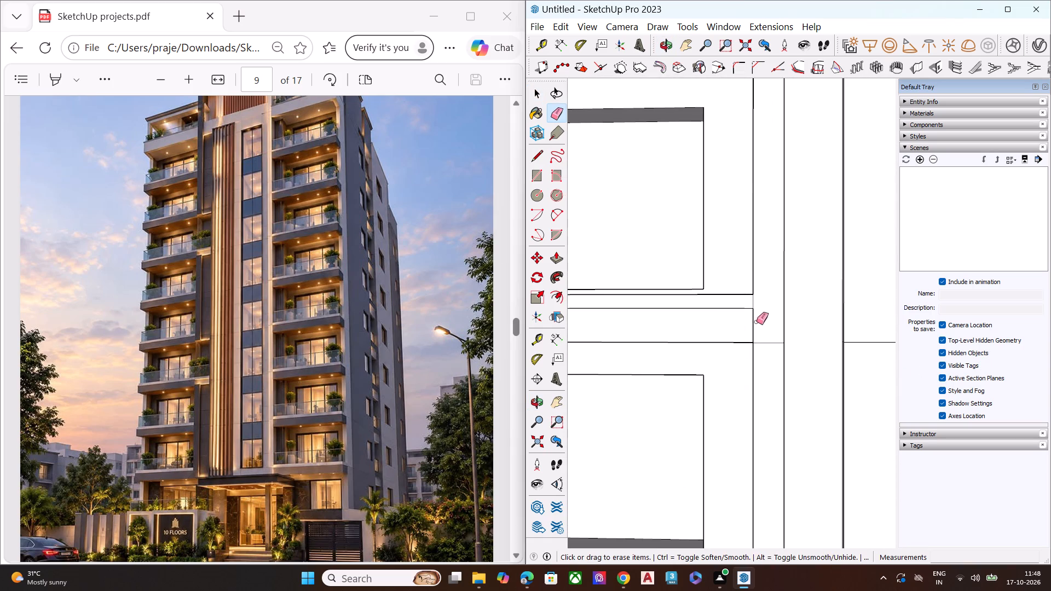
scroll(752, 325, "down", 8)
scroll(760, 354, "up", 2)
scroll(761, 356, "down", 7)
middle_click_drag(767, 363, 790, 385)
scroll(776, 360, "up", 6)
scroll(763, 351, "down", 2)
scroll(763, 351, "up", 7)
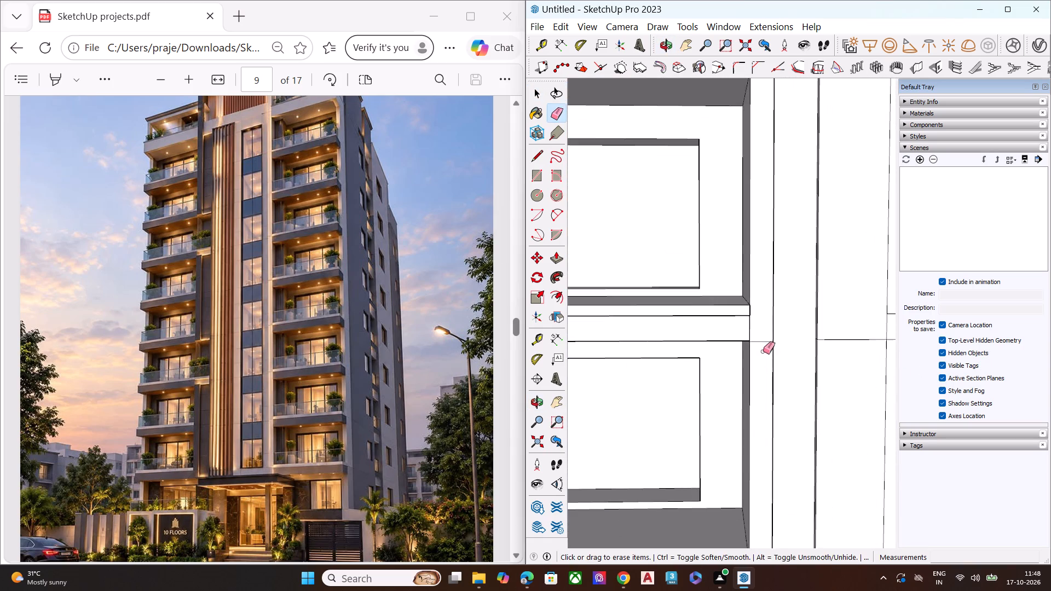
scroll(763, 351, "up", 2)
middle_click_drag(767, 348, 899, 318)
scroll(813, 315, "up", 4)
scroll(812, 315, "down", 1)
scroll(812, 315, "up", 4)
left_click(796, 344)
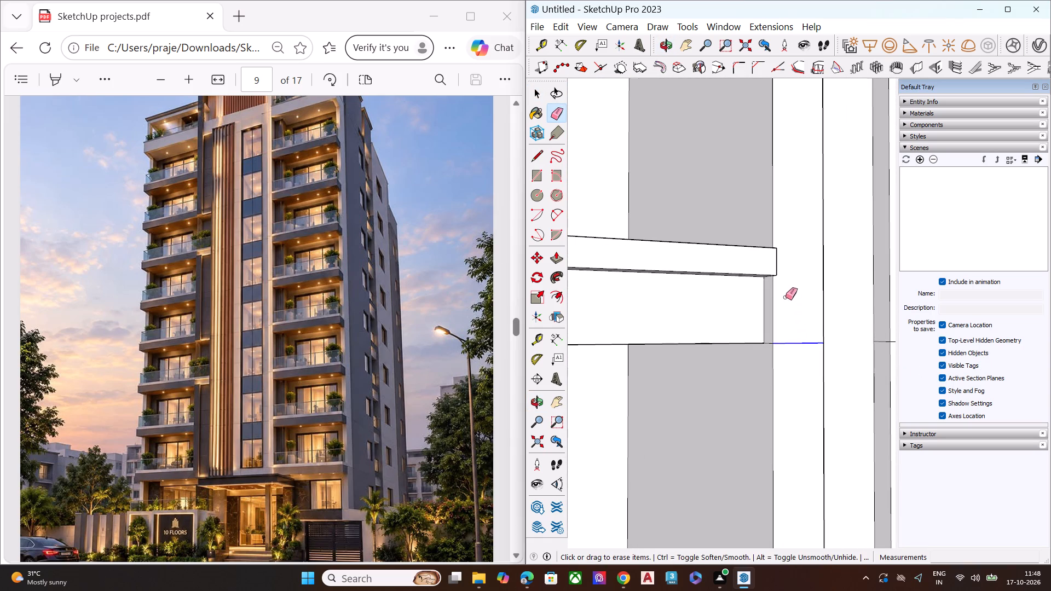
Erase another leftover floor line segment crossing the central fin strip lower down, next to the left balcony stack.
scroll(786, 297, "down", 2)
scroll(786, 297, "up", 3)
scroll(786, 297, "down", 5)
scroll(786, 297, "up", 1)
scroll(786, 297, "down", 4)
scroll(780, 306, "up", 1)
scroll(780, 306, "down", 1)
scroll(779, 306, "up", 1)
scroll(779, 307, "down", 11)
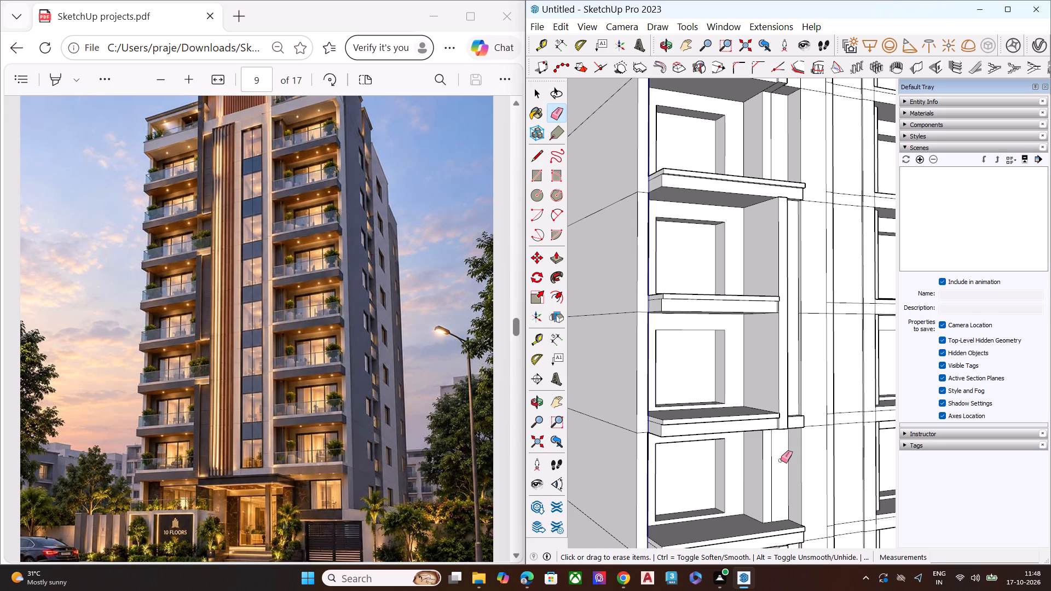
scroll(752, 315, "down", 7)
scroll(752, 315, "up", 1)
scroll(752, 315, "down", 1)
scroll(765, 490, "up", 8)
middle_click_drag(767, 503, 759, 490)
scroll(761, 496, "up", 2)
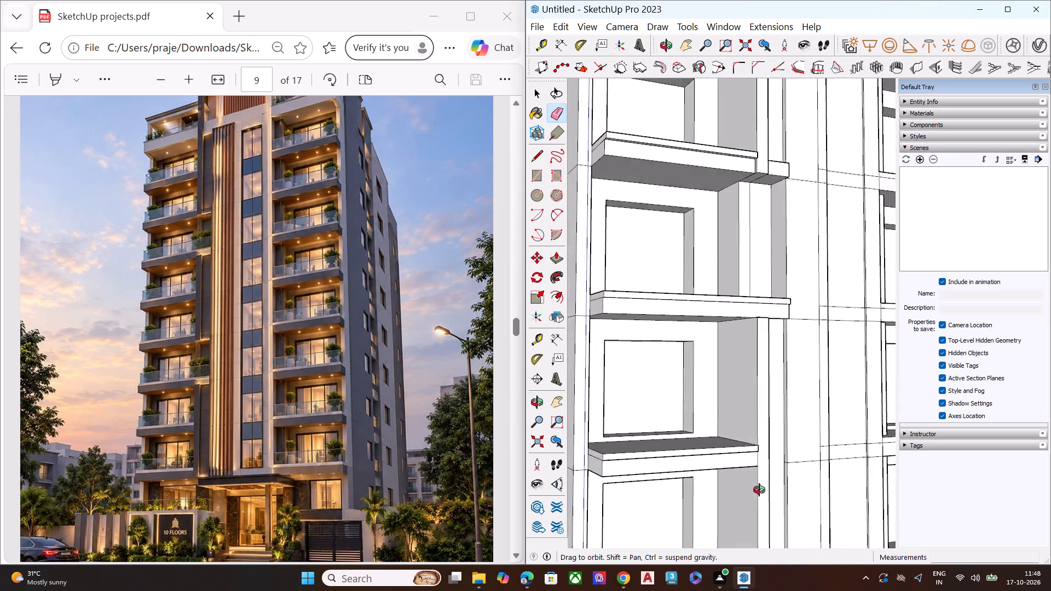
scroll(759, 490, "up", 2)
middle_click_drag(759, 490, 762, 481)
scroll(771, 435, "up", 1)
scroll(774, 358, "down", 5)
middle_click_drag(816, 343, 654, 381)
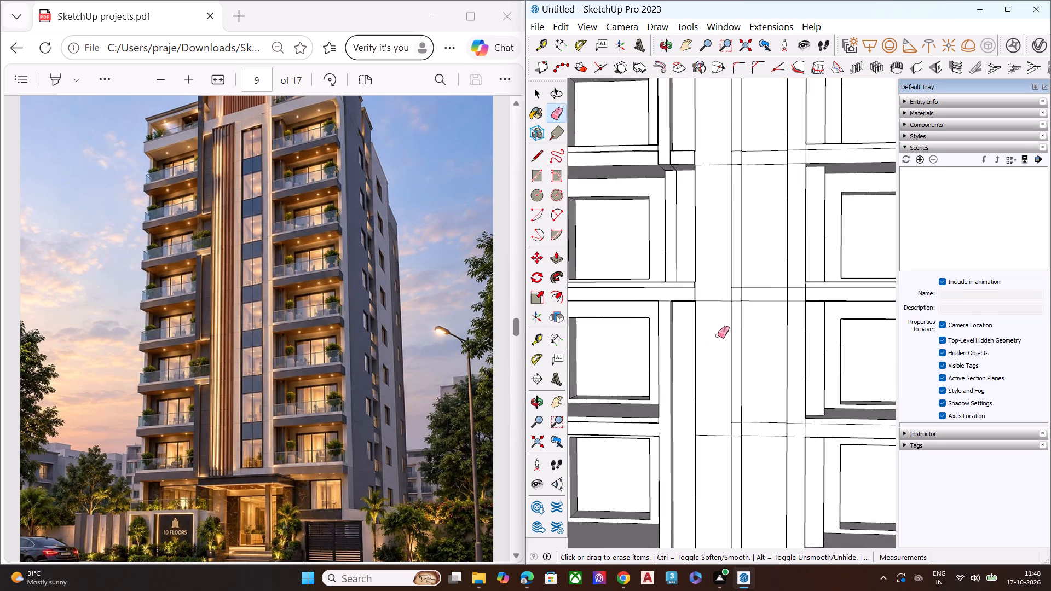
scroll(726, 379, "down", 8)
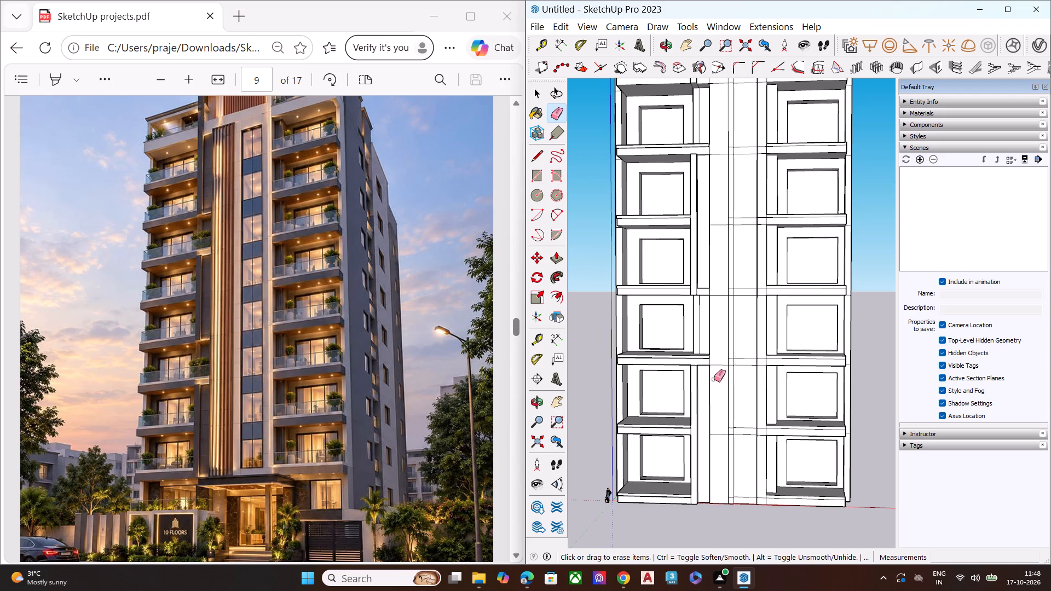
scroll(709, 302, "up", 10)
left_click(734, 283)
scroll(721, 326, "down", 8)
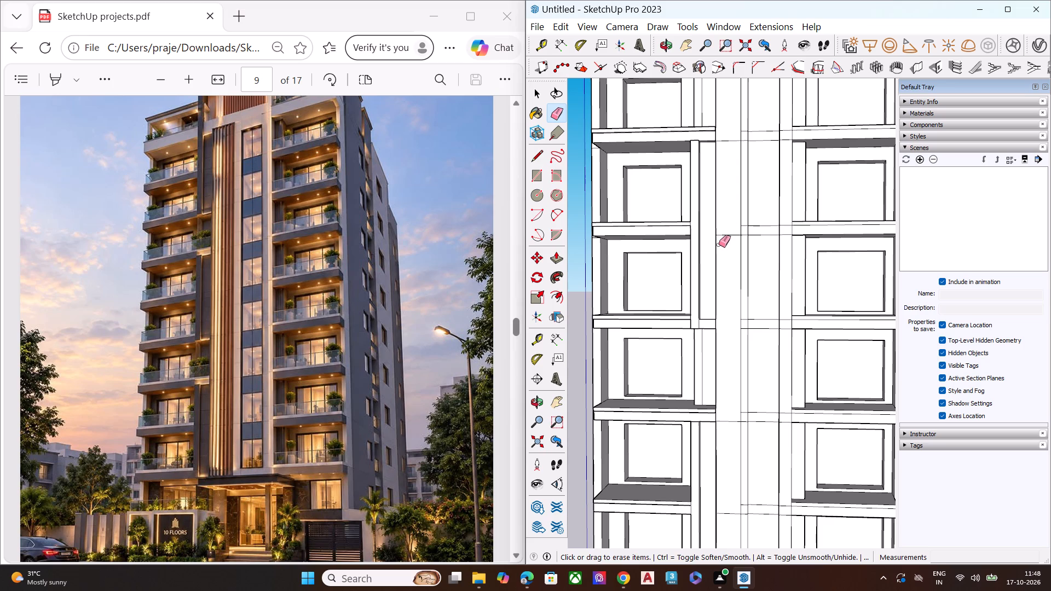
Erase the floor line segments crossing the upper part of the narrow strip beside the left stack's top fin.
middle_click_drag(719, 245, 745, 246)
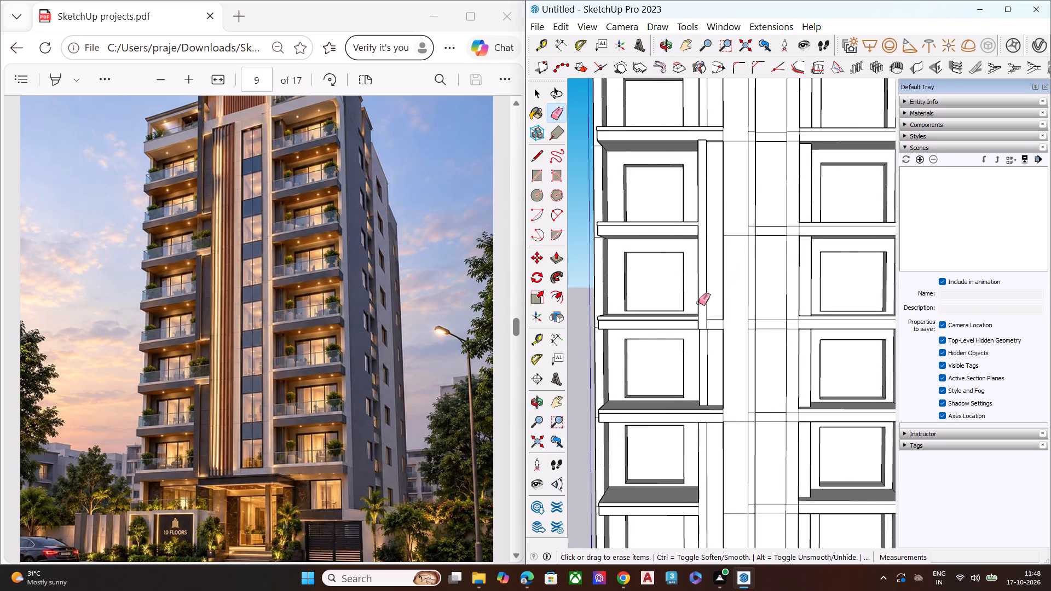
scroll(690, 313, "down", 3)
scroll(689, 315, "up", 1)
scroll(689, 315, "down", 4)
scroll(689, 315, "up", 1)
scroll(691, 318, "down", 1)
middle_click_drag(725, 309, 696, 381)
key("space")
middle_click_drag(694, 228, 733, 426)
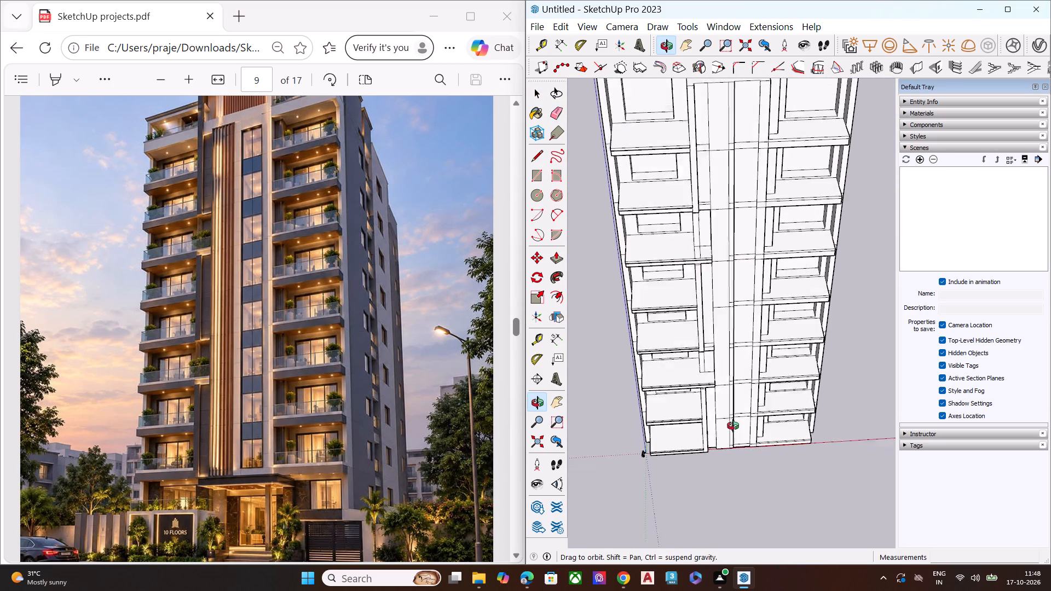
middle_click_drag(733, 426, 735, 436)
scroll(714, 137, "up", 9)
scroll(678, 241, "down", 7)
key("e")
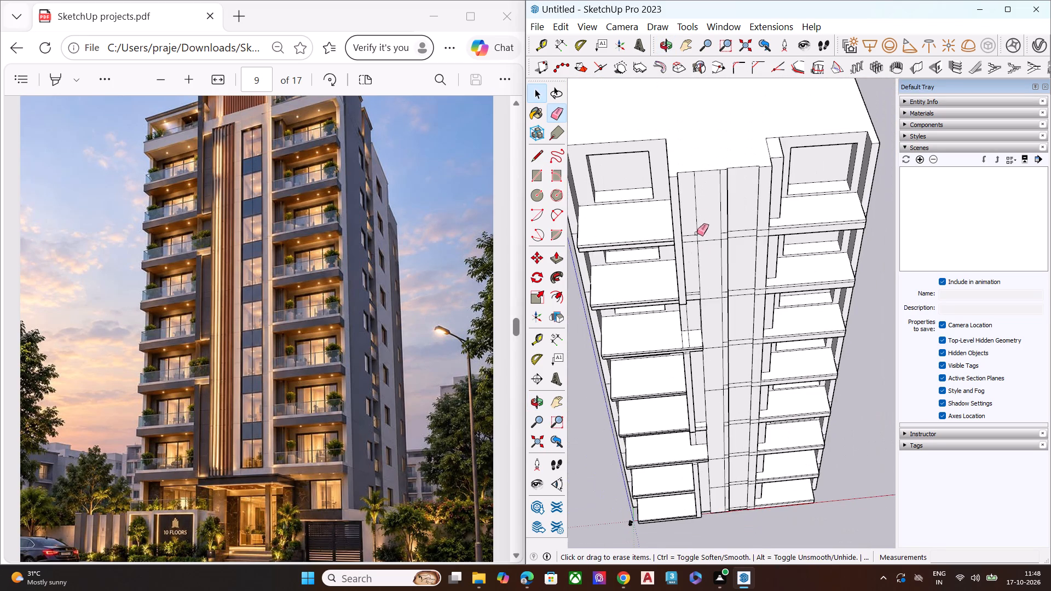
scroll(690, 226, "up", 9)
left_click(693, 248)
left_click(699, 244)
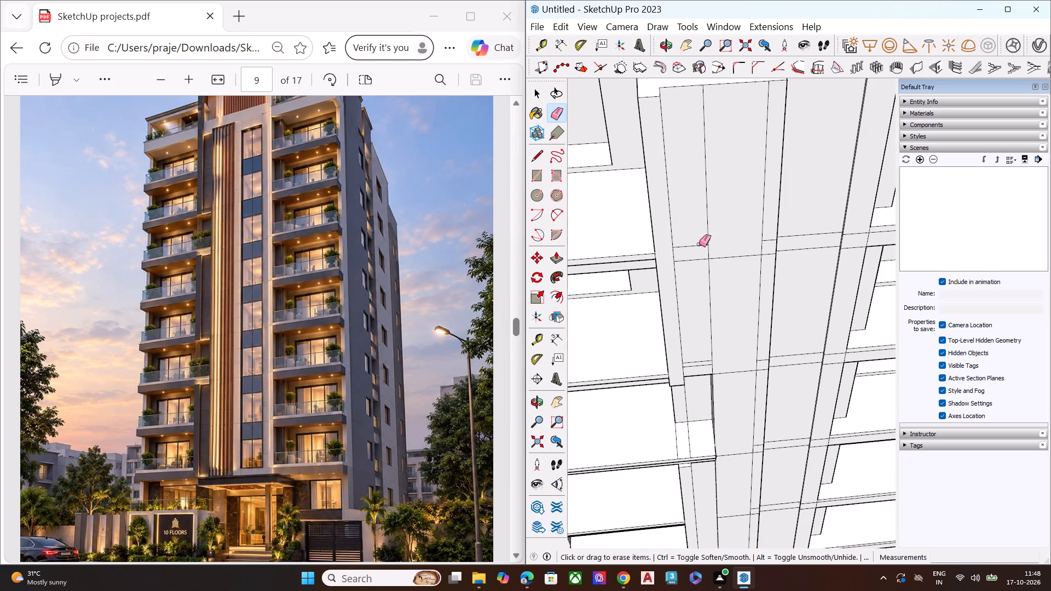
left_click(697, 260)
middle_click_drag(719, 246, 730, 314)
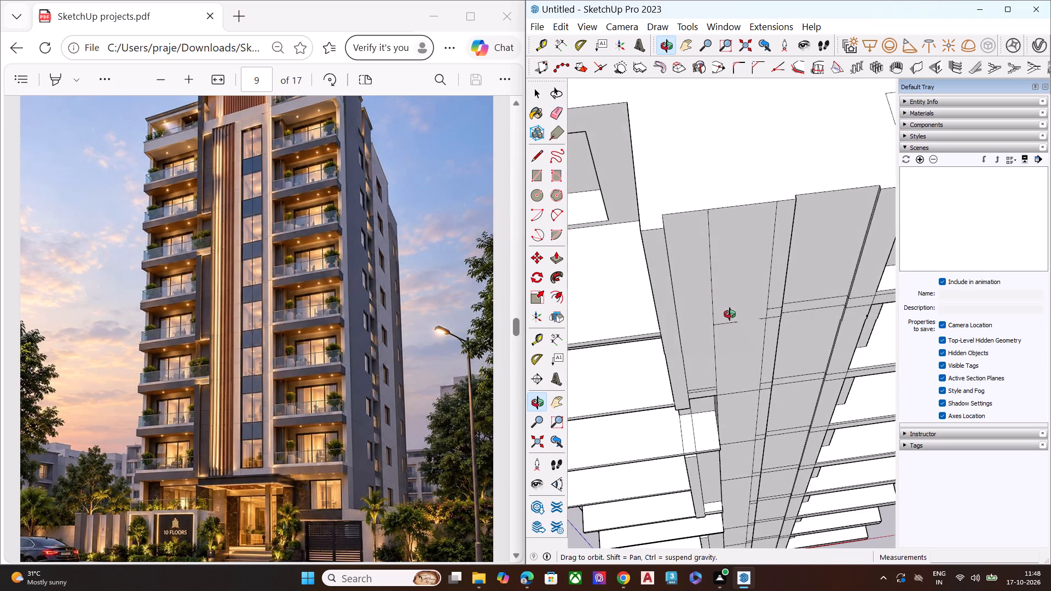
middle_click_drag(730, 314, 696, 333)
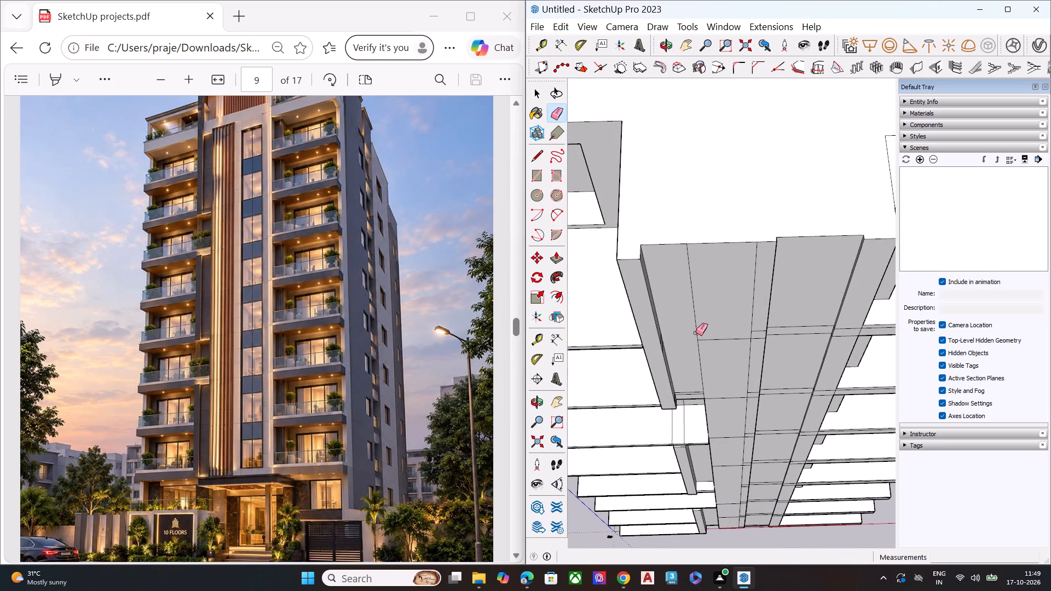
Pull the upper narrow strip beside the left stack's top fin outward by 1' 1/4".
key("space")
left_click(678, 321)
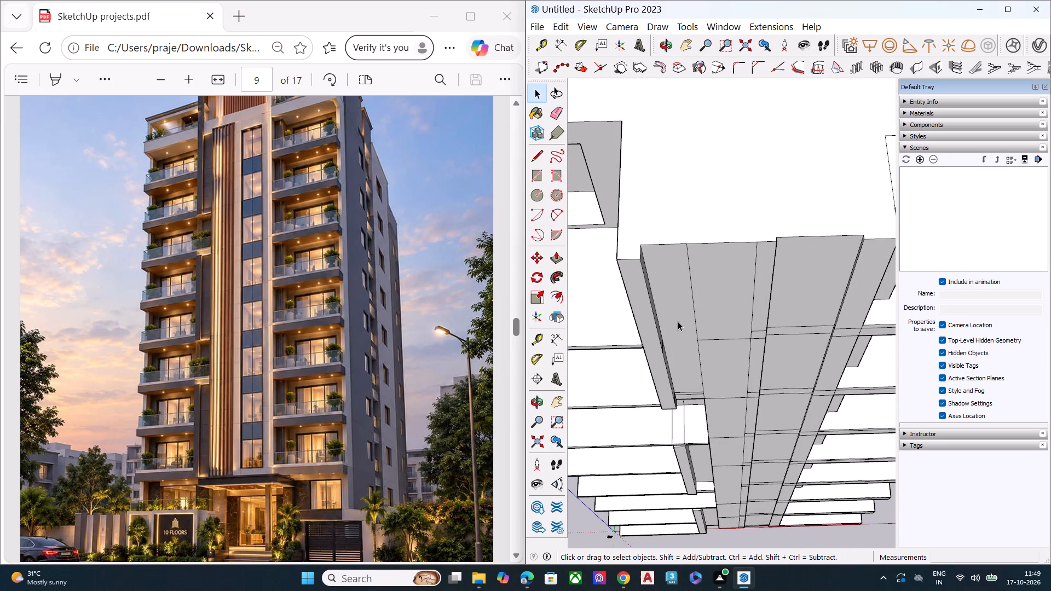
left_click(678, 321)
key("p")
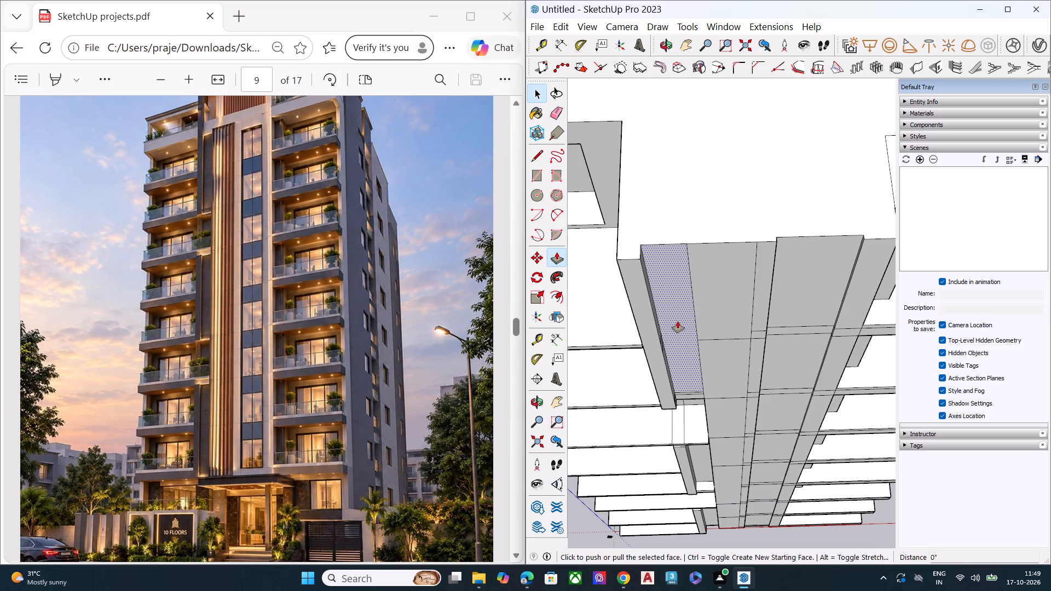
left_click(678, 321)
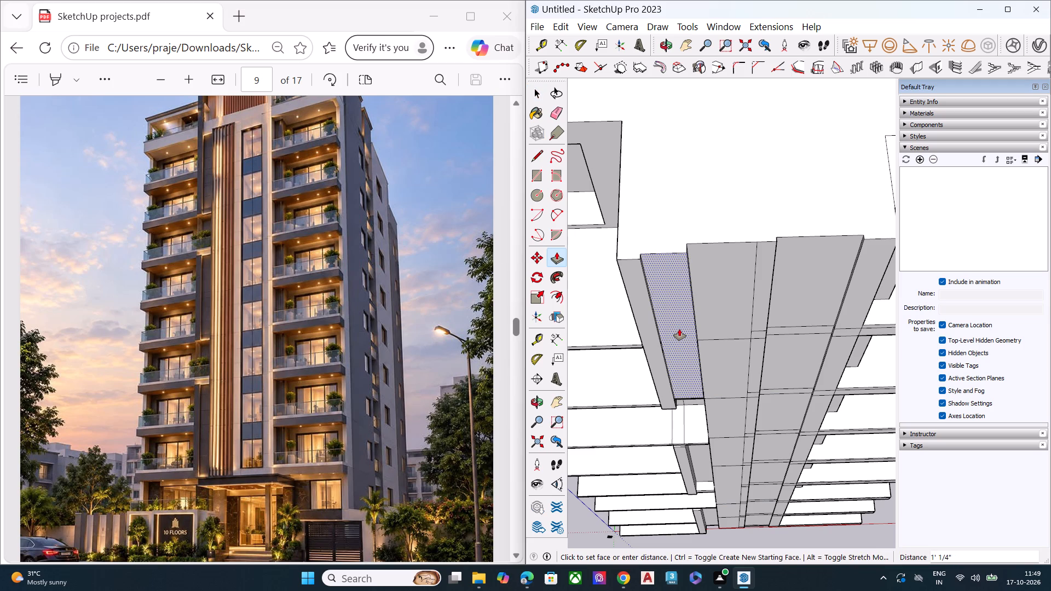
left_click(679, 329)
key("space")
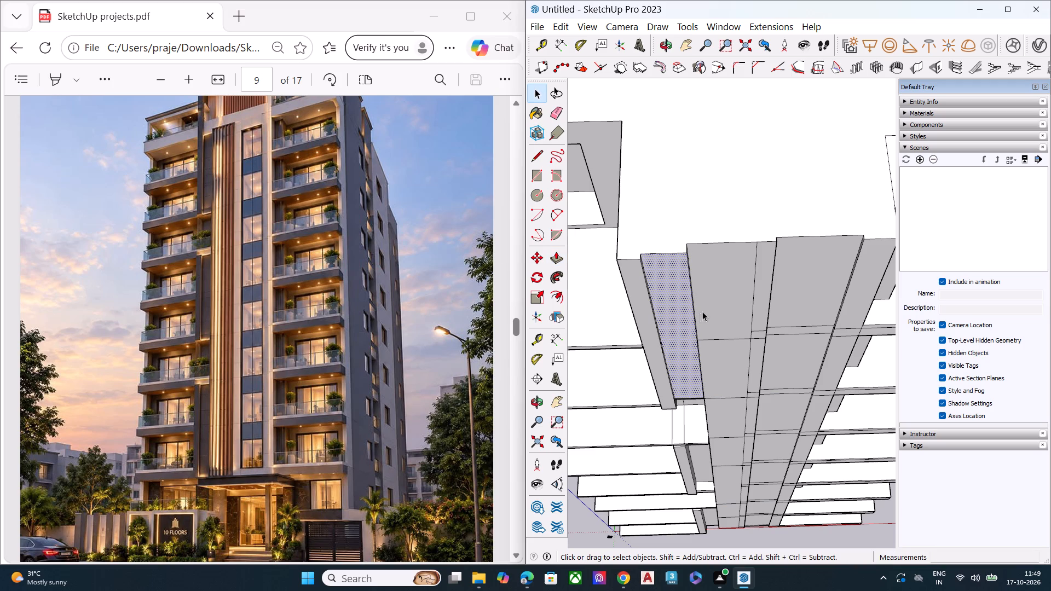
Examine the pulled-out strip from above and down the left balcony stack, comparing its lower end and the fin junctions between floors.
scroll(702, 311, "down", 5)
scroll(691, 256, "down", 5)
scroll(691, 243, "up", 1)
scroll(690, 250, "down", 4)
key("space")
scroll(693, 277, "down", 3)
scroll(698, 294, "up", 1)
scroll(698, 294, "down", 5)
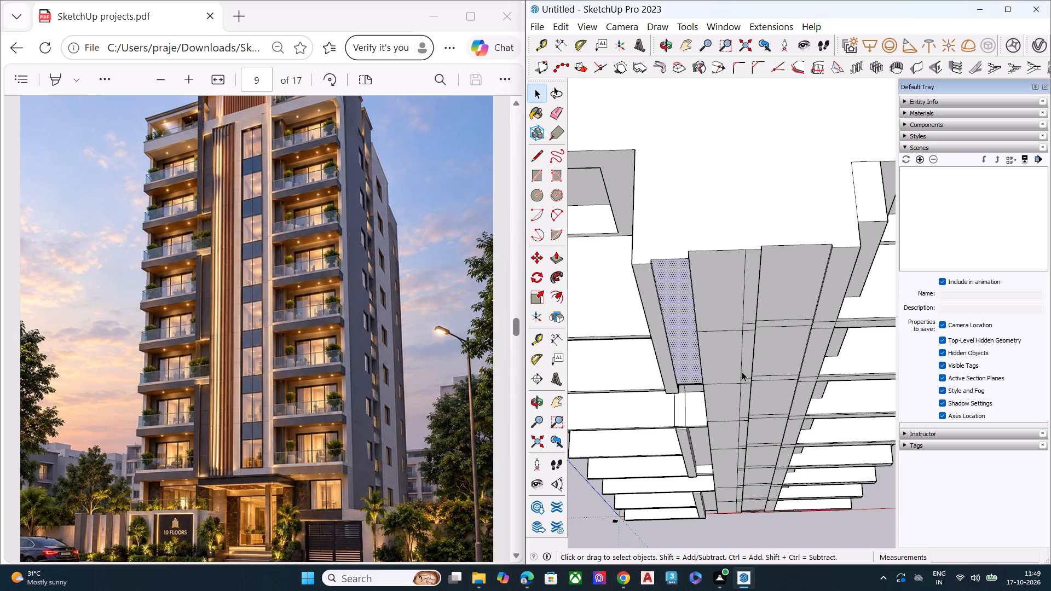
scroll(750, 390, "down", 6)
middle_click_drag(744, 426, 631, 390)
scroll(785, 259, "down", 5)
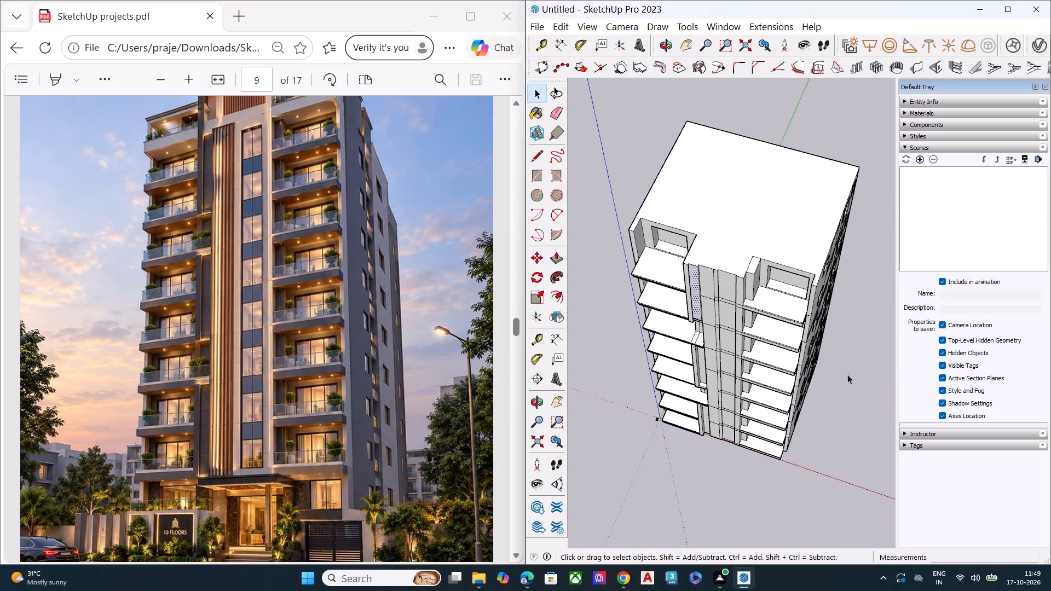
left_click(847, 374)
middle_click_drag(682, 387, 632, 274)
scroll(669, 258, "up", 3)
scroll(678, 257, "down", 1)
scroll(678, 257, "up", 4)
middle_click_drag(703, 299, 692, 304)
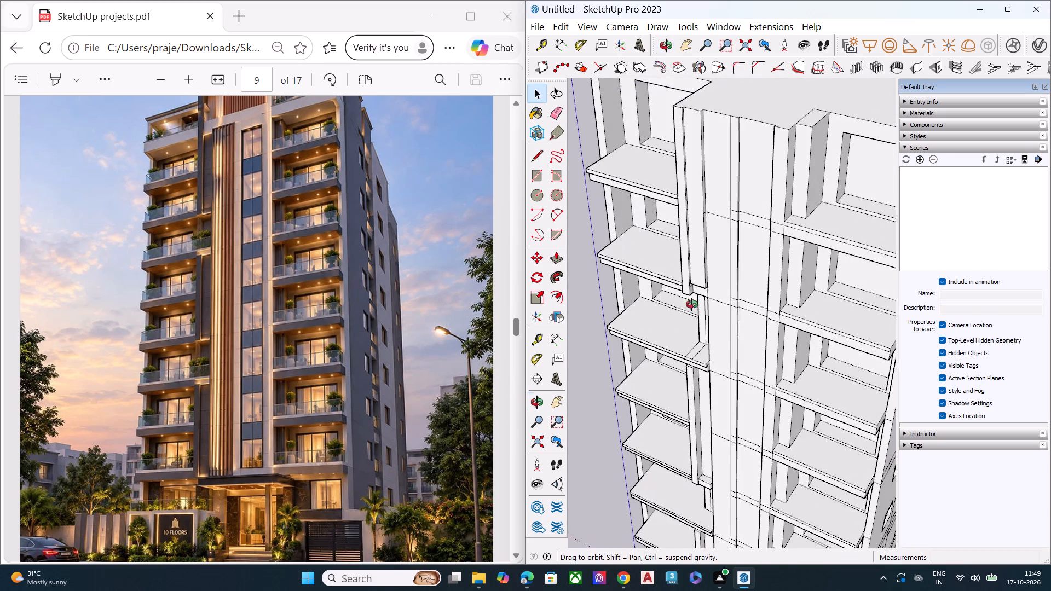
middle_click_drag(692, 304, 652, 321)
scroll(632, 285, "up", 3)
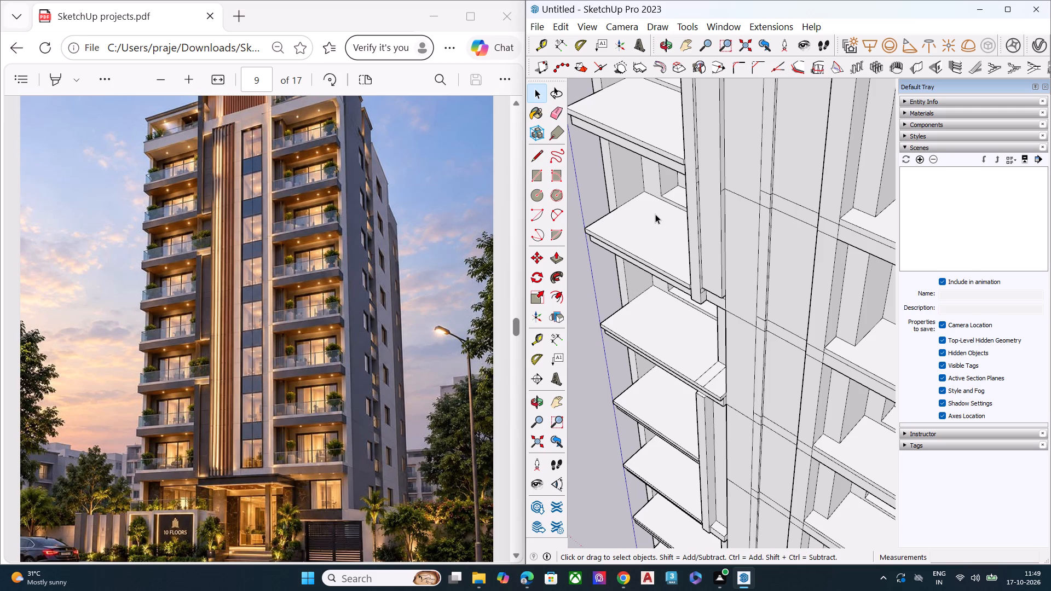
scroll(655, 214, "down", 6)
middle_click_drag(718, 263, 683, 263)
scroll(683, 234, "up", 4)
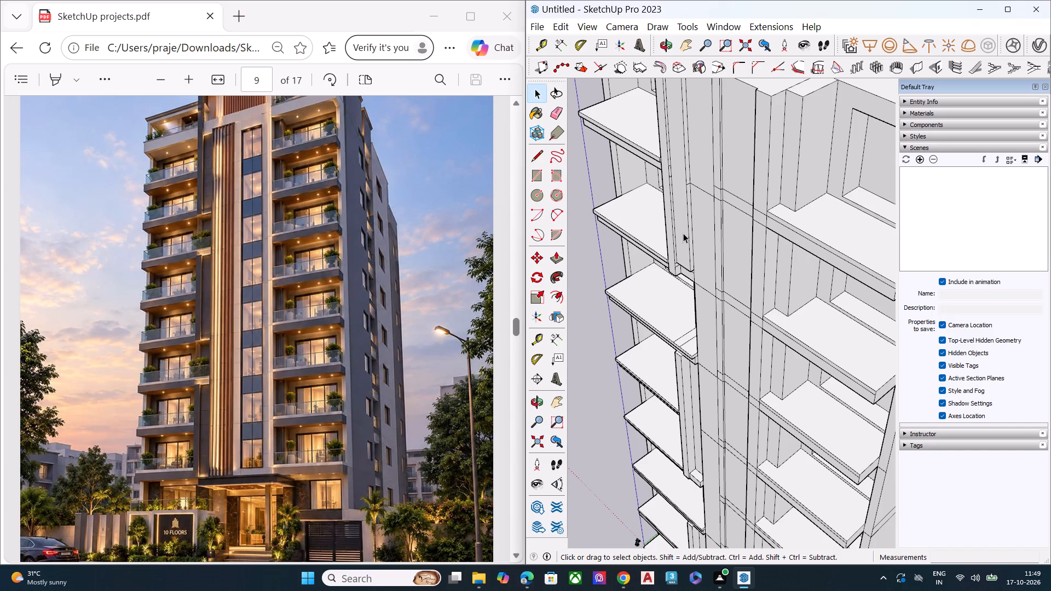
scroll(689, 173, "down", 3)
middle_click_drag(686, 266, 686, 213)
scroll(682, 251, "up", 8)
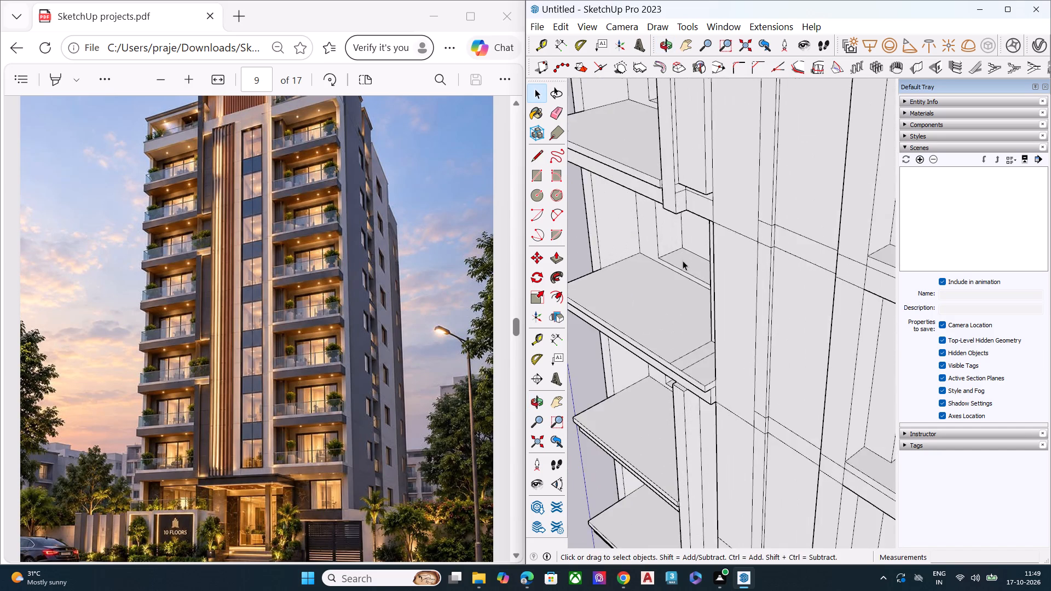
middle_click_drag(686, 262, 715, 216)
scroll(715, 216, "down", 7)
middle_click_drag(713, 344, 708, 341)
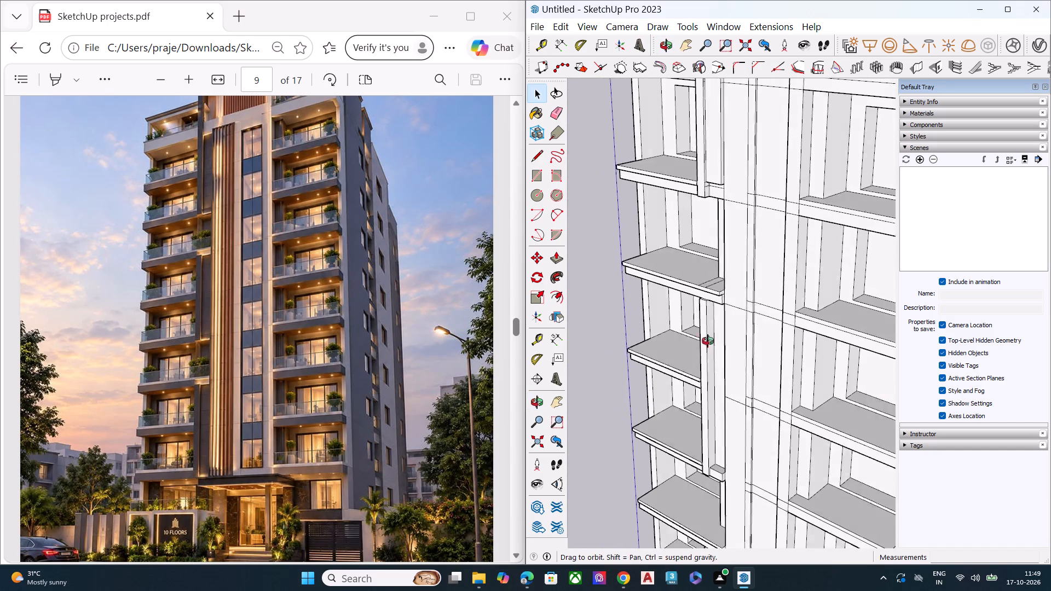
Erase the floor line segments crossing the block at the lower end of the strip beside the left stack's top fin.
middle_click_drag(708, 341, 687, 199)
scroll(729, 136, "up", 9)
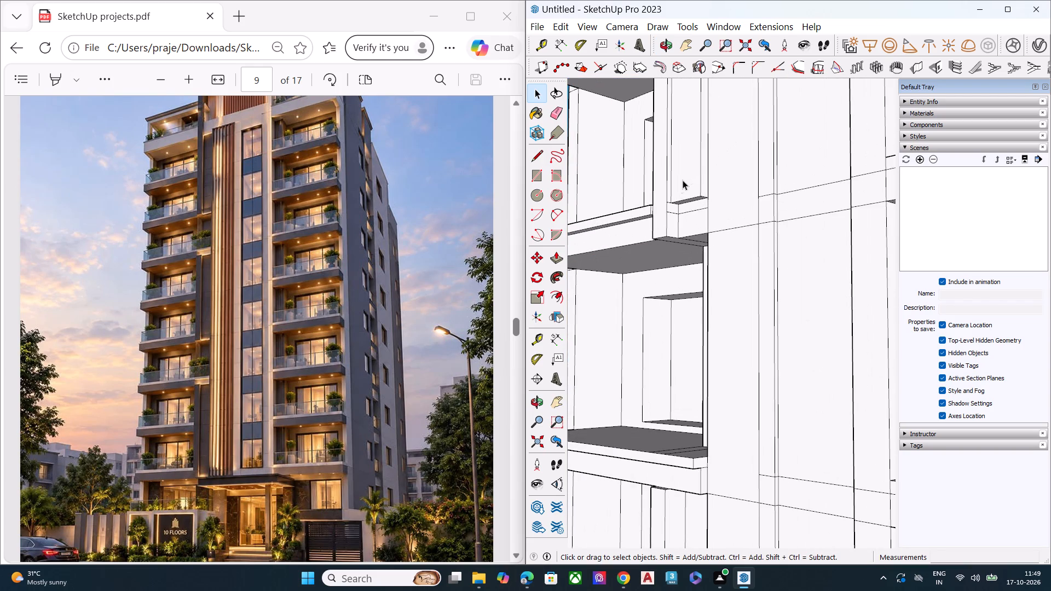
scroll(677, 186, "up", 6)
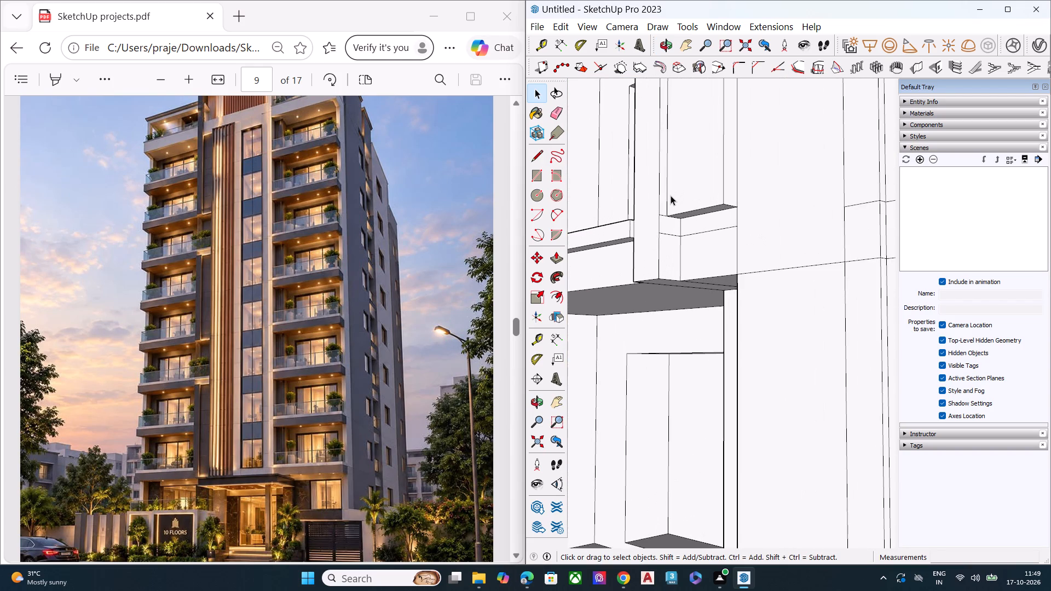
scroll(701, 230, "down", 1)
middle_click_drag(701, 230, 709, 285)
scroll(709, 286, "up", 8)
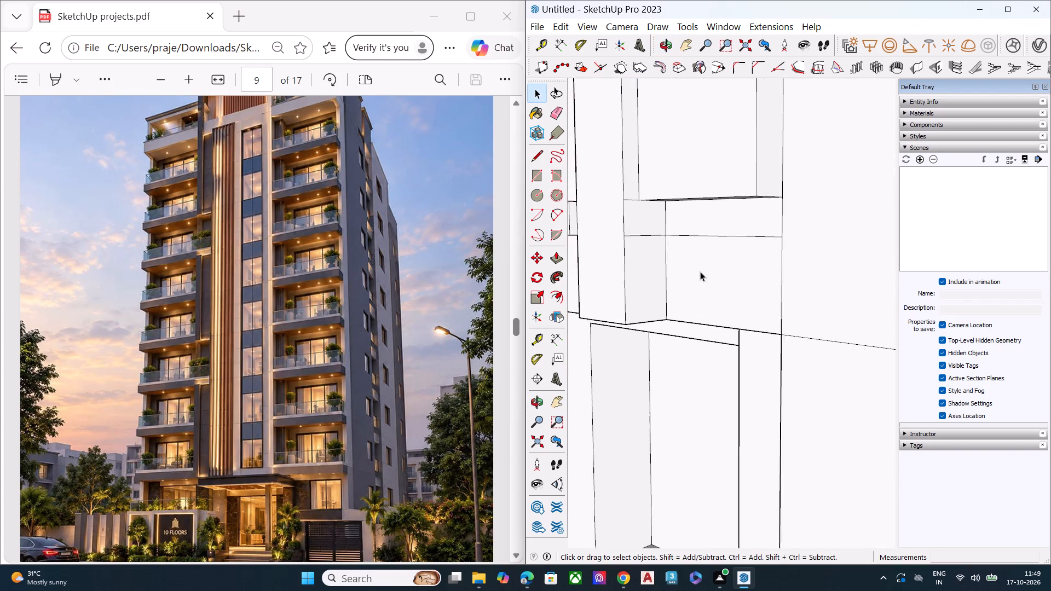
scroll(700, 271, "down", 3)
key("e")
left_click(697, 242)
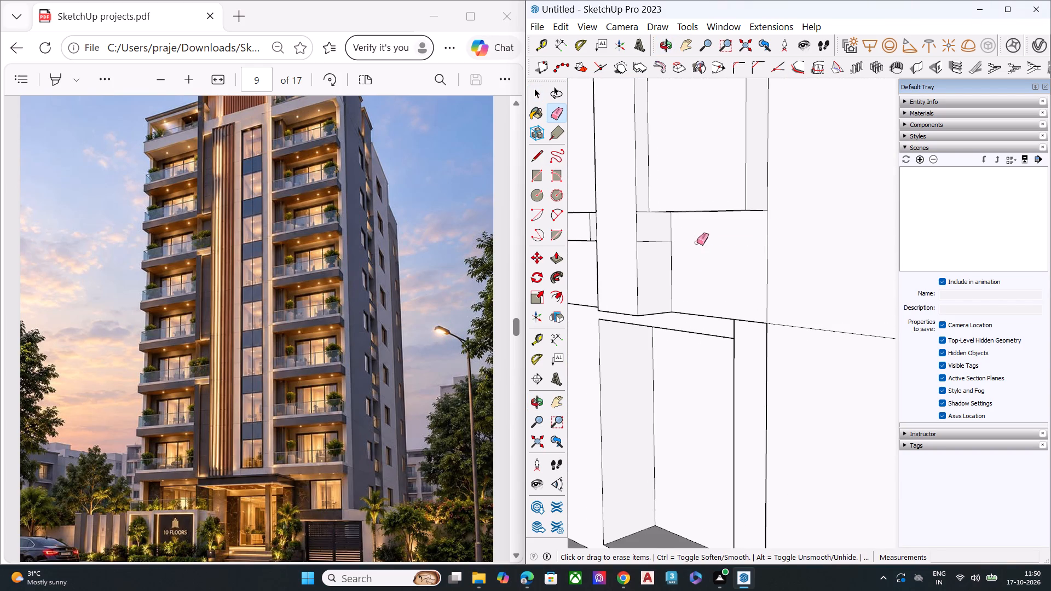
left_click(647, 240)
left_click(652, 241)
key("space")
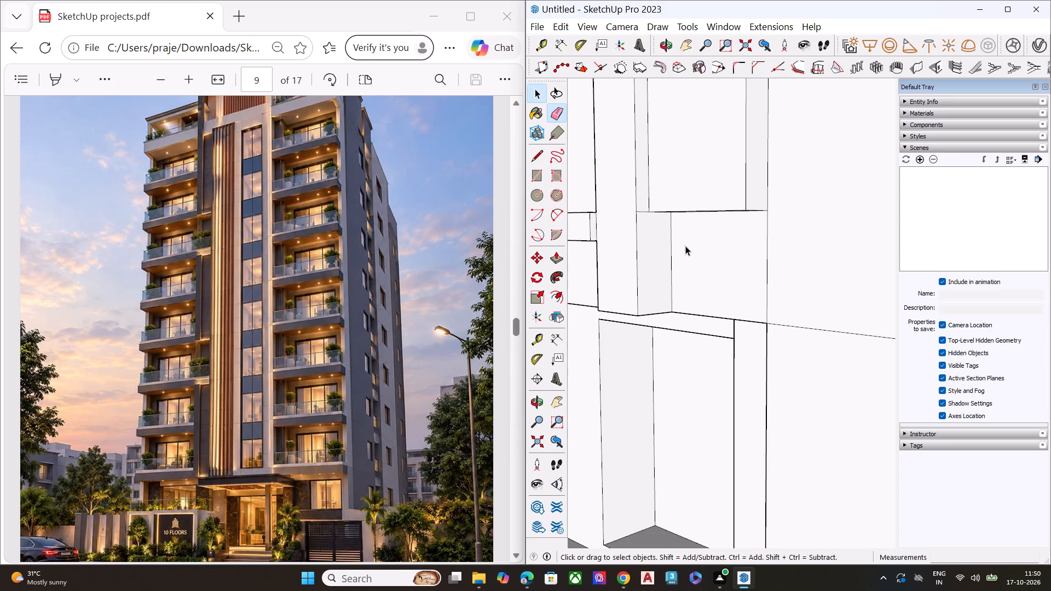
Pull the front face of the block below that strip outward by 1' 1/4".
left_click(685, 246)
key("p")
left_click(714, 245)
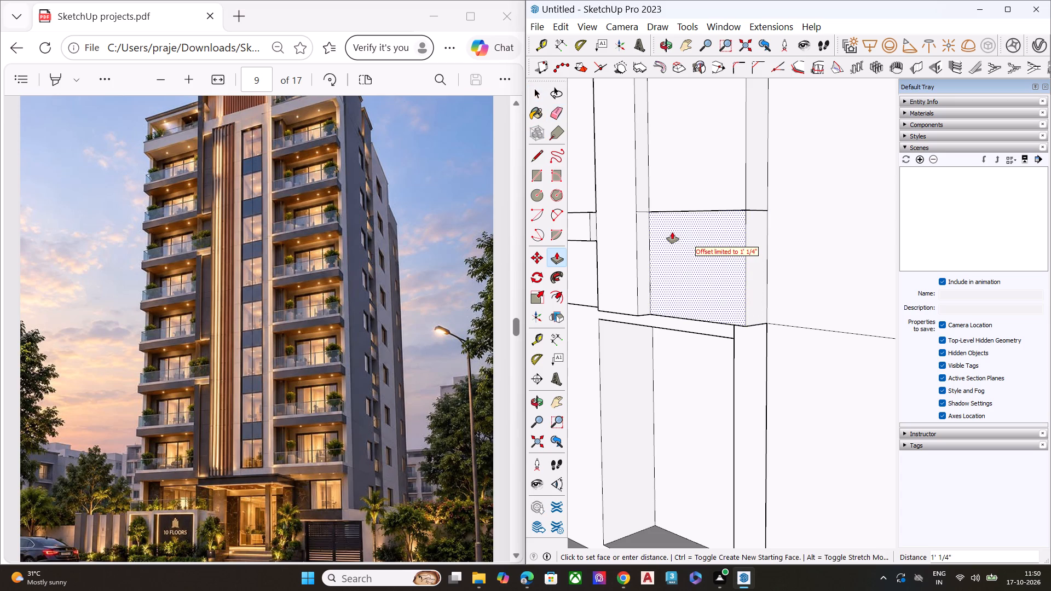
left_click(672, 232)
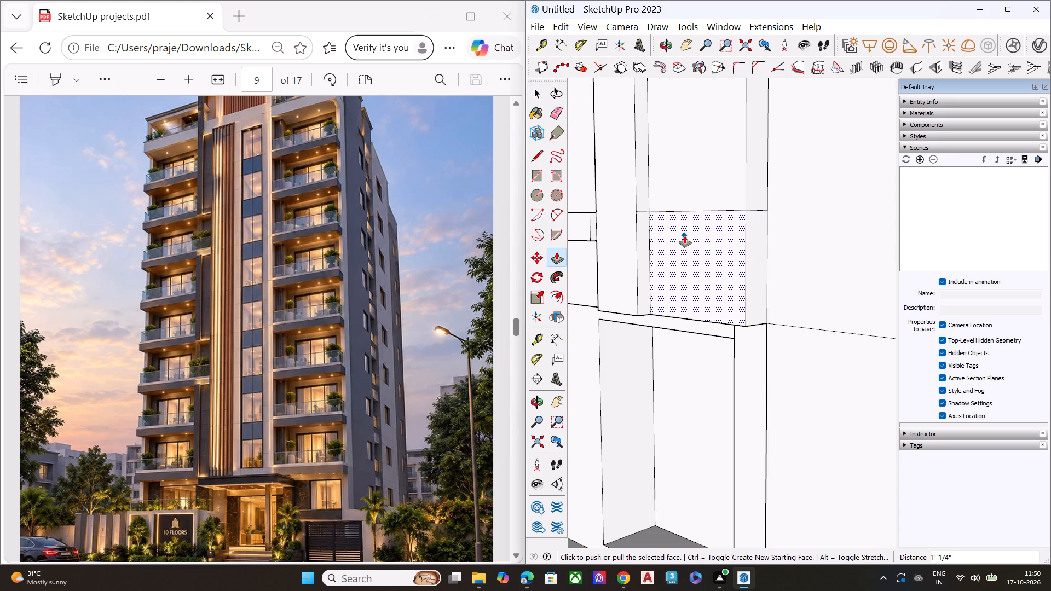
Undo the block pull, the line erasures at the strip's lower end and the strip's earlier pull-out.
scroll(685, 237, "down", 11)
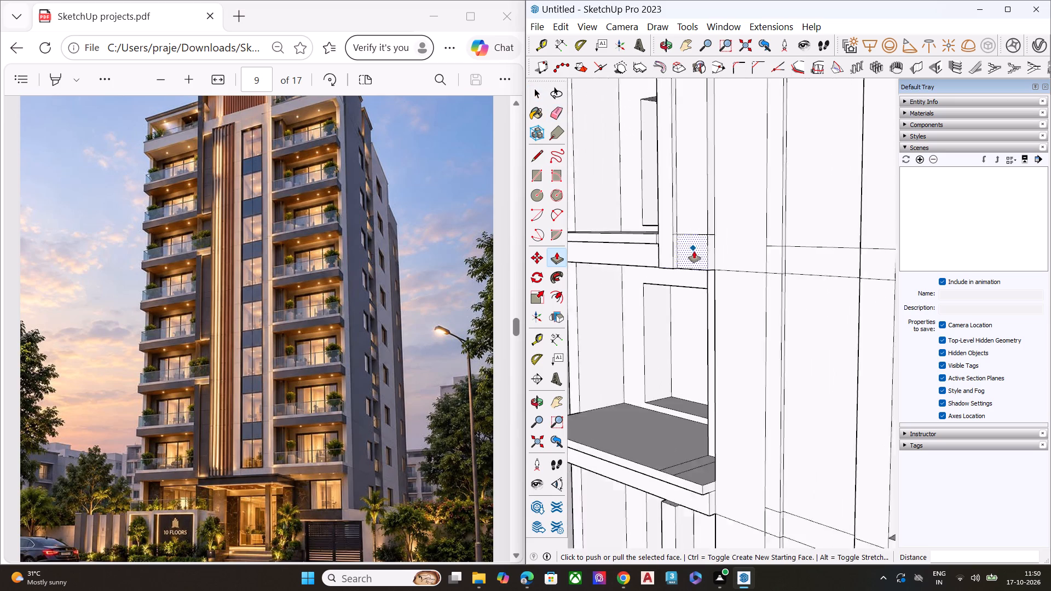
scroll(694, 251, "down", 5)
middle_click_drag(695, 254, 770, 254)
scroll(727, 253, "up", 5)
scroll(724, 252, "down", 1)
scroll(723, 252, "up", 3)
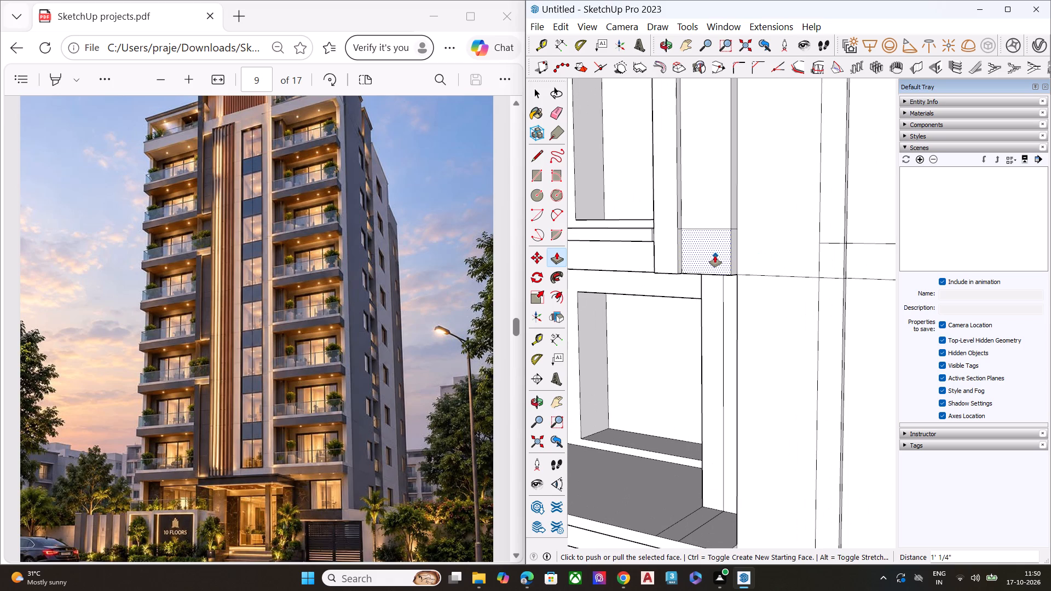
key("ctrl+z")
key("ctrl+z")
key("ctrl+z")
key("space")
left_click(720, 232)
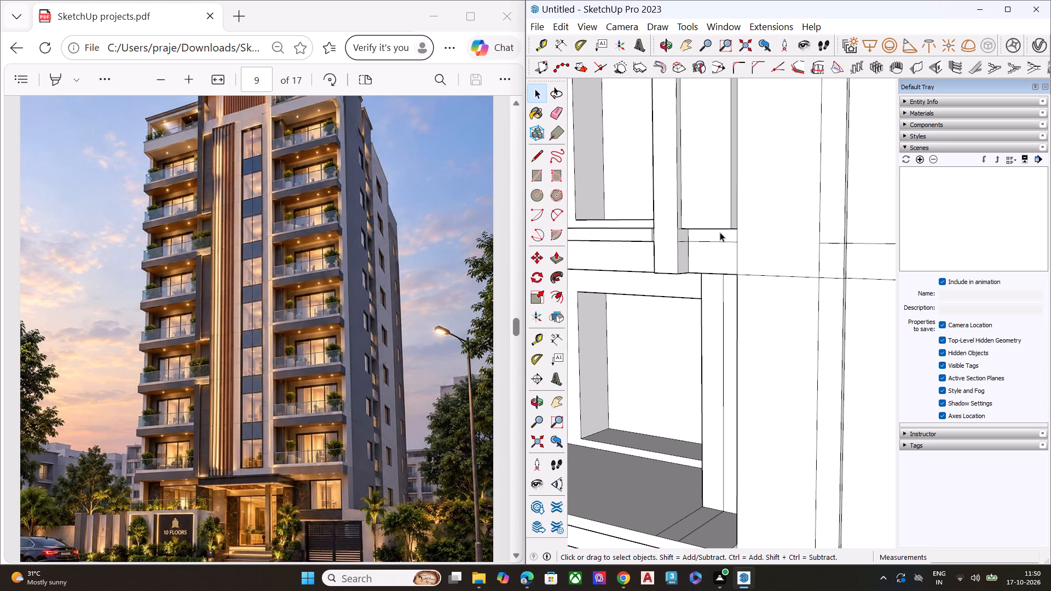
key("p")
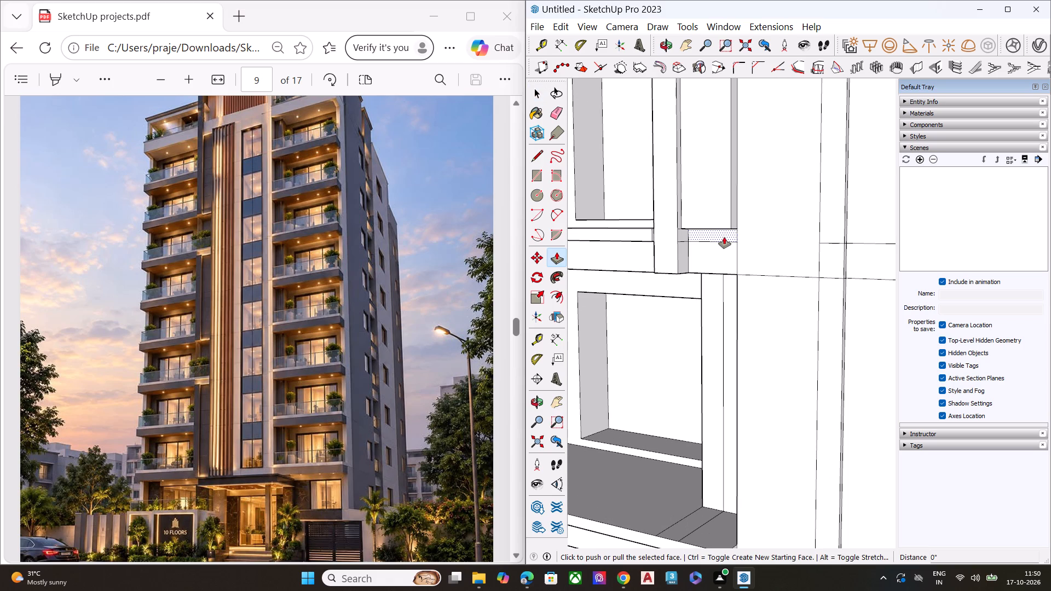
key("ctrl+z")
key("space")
Erase the upper leftover floor line segments across the top fin's side face and the adjoining narrow strip, near its lower end.
scroll(723, 226, "up", 6)
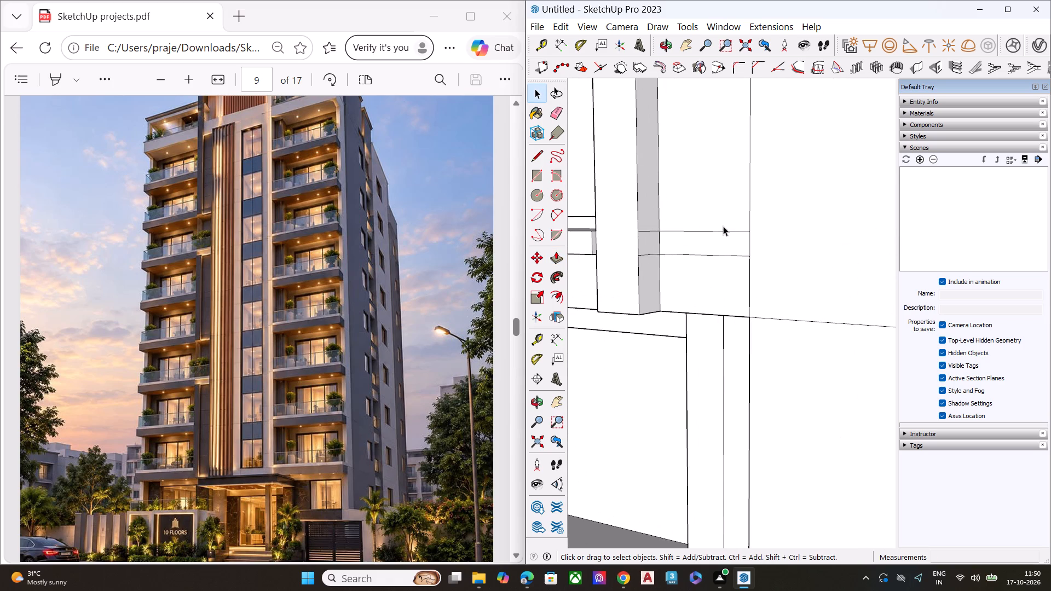
key("e")
left_click(653, 231)
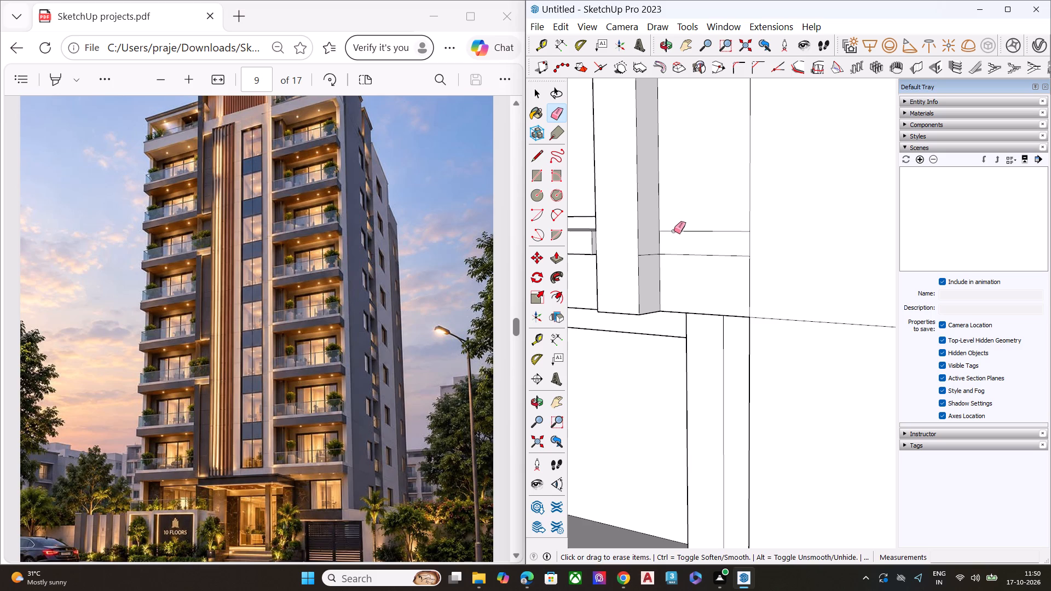
left_click(674, 231)
Pull the merged narrow strip beside the left stack's top fin outward by about 1' 3/16".
key("space")
left_click(694, 228)
key("p")
left_click(694, 228)
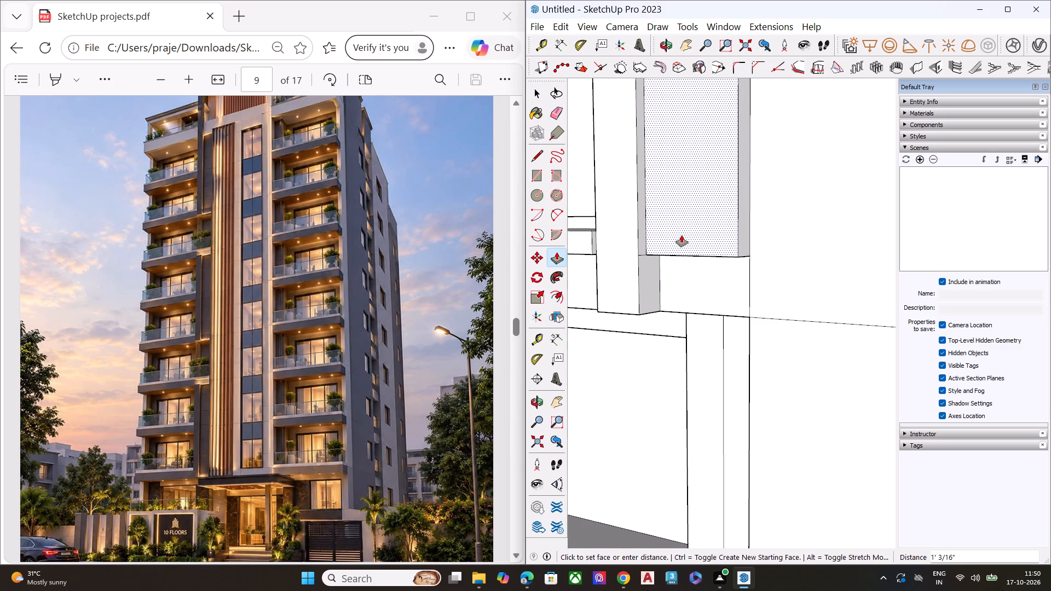
left_click(682, 235)
Pull the block face below the top strip outward by 11 1/2", and again by about 3 11/16".
key("space")
left_click(692, 288)
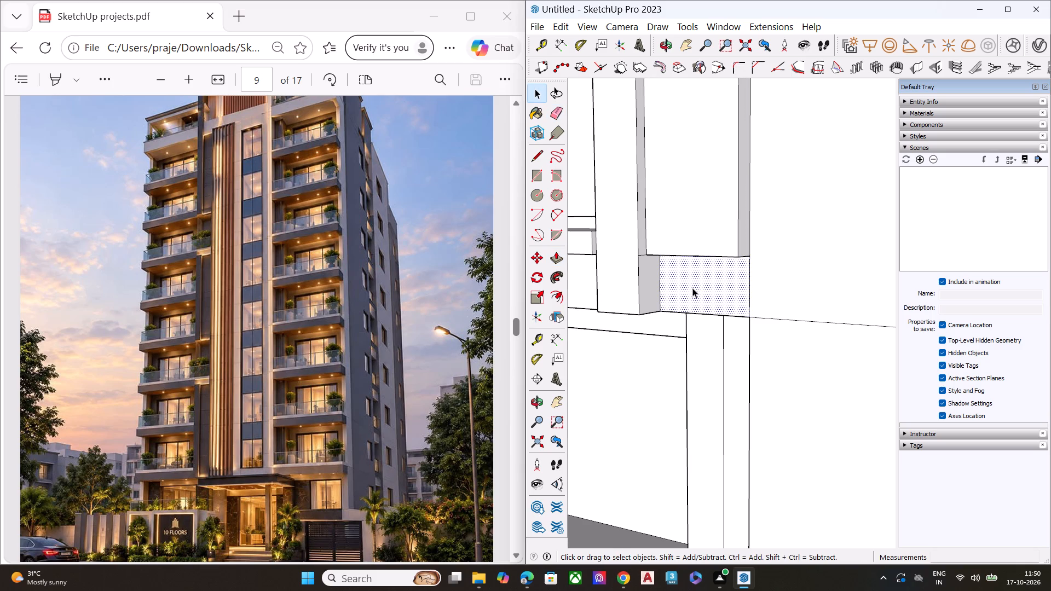
key("p")
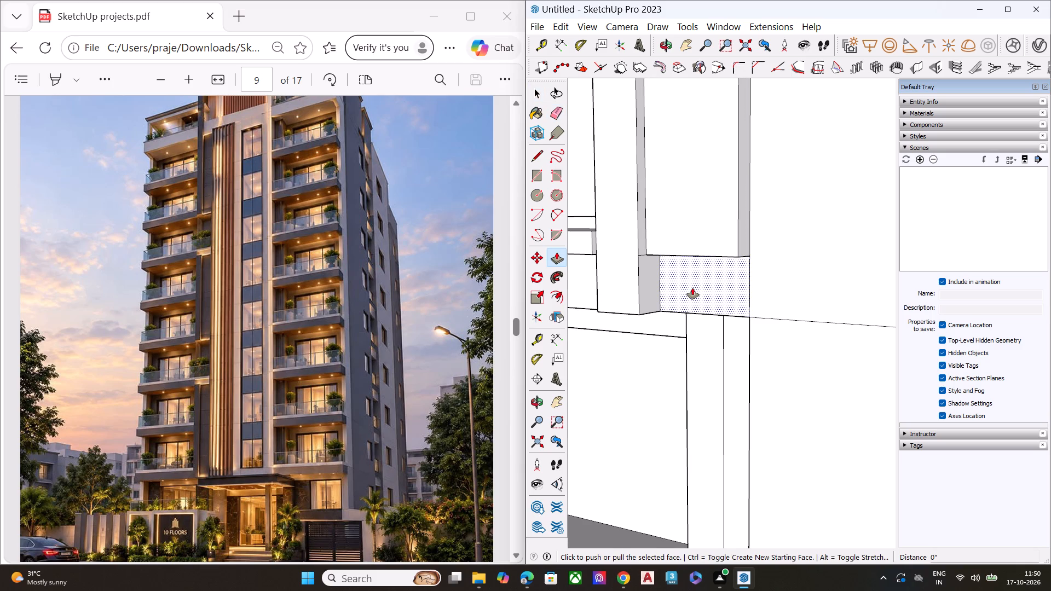
left_click(692, 288)
left_click(679, 280)
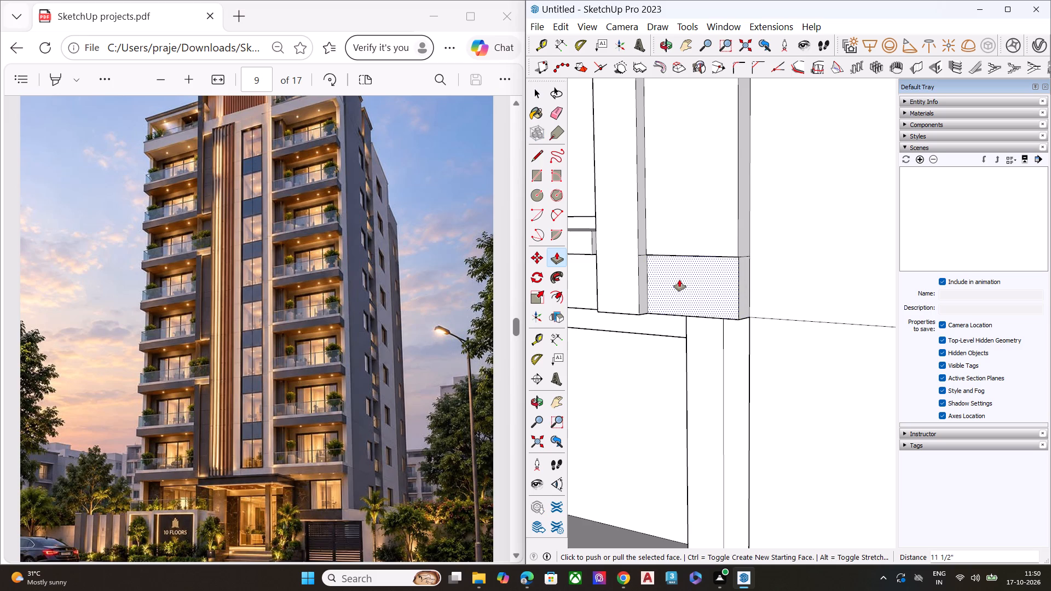
scroll(702, 279, "up", 1)
middle_click_drag(702, 279, 640, 318)
left_click(682, 303)
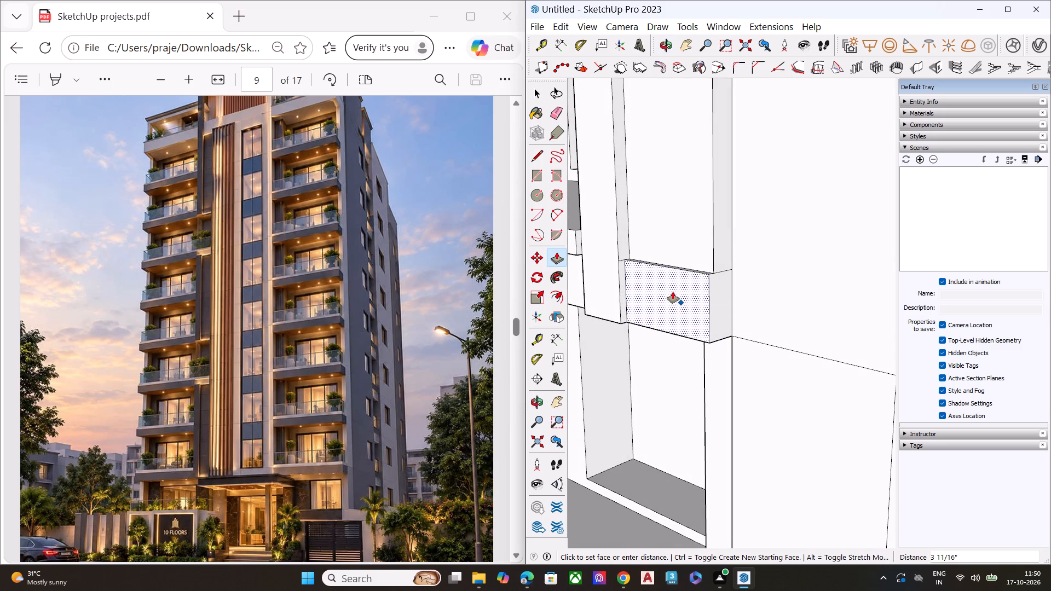
left_click(673, 292)
Erase the leftover line on the top fin's side face, level with the top of the lower block.
key("space")
scroll(611, 251, "up", 4)
scroll(611, 251, "down", 1)
scroll(611, 251, "up", 6)
scroll(611, 251, "down", 1)
scroll(619, 265, "up", 1)
scroll(621, 267, "down", 2)
scroll(622, 267, "up", 2)
key("e")
left_click(636, 269)
key("space")
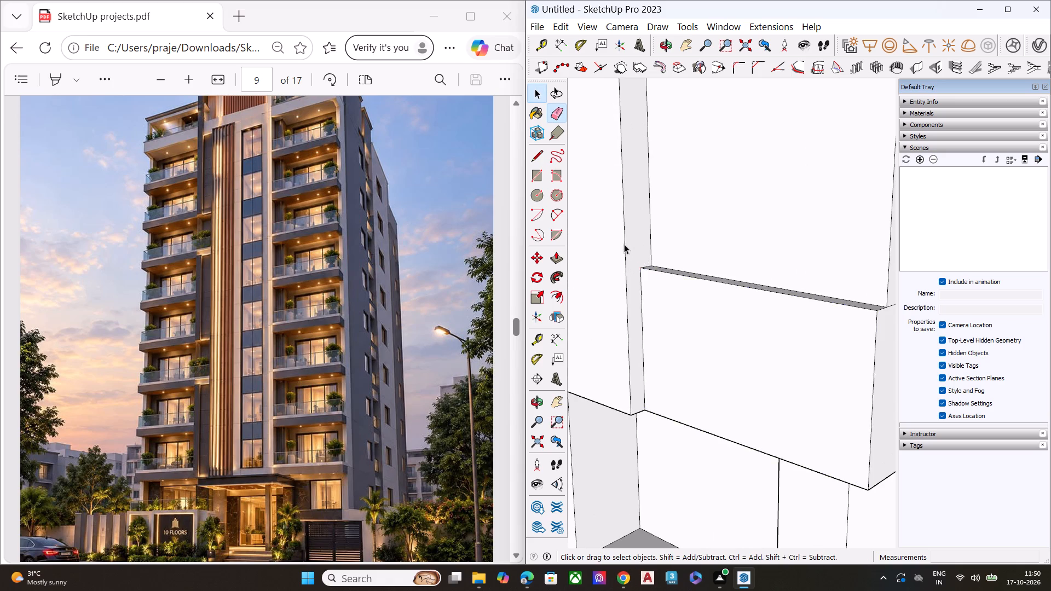
Examine the corner where the strip meets its lower block and compare it with the tower facade in the page 9 PDF render.
scroll(624, 244, "down", 10)
scroll(730, 260, "up", 1)
scroll(730, 260, "down", 8)
scroll(730, 260, "up", 5)
middle_click_drag(745, 257, 720, 327)
scroll(745, 257, "up", 1)
scroll(722, 325, "up", 4)
scroll(725, 322, "down", 1)
scroll(725, 322, "up", 2)
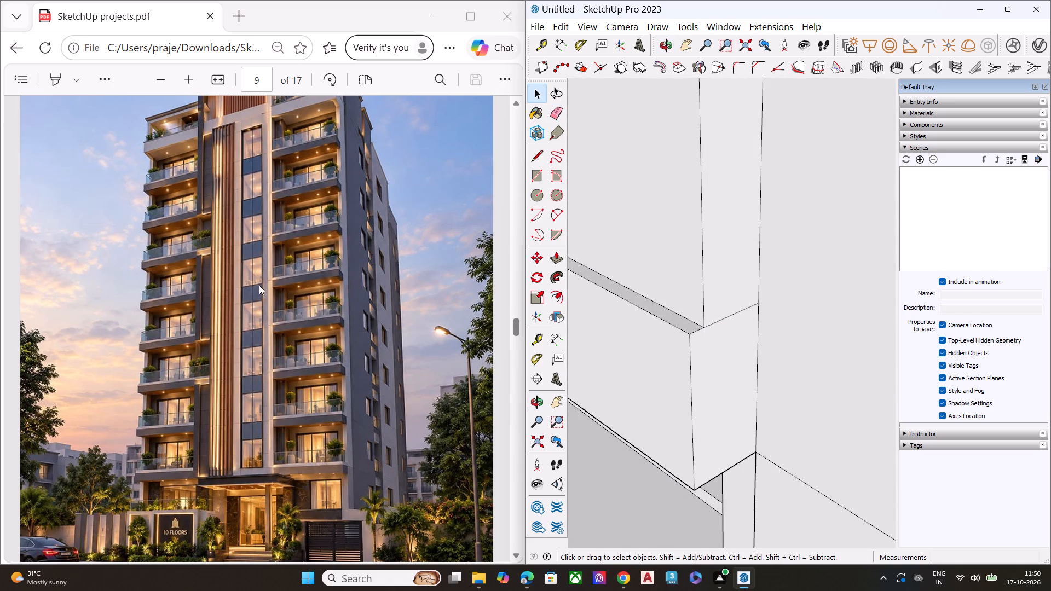
scroll(467, 299, "down", 4)
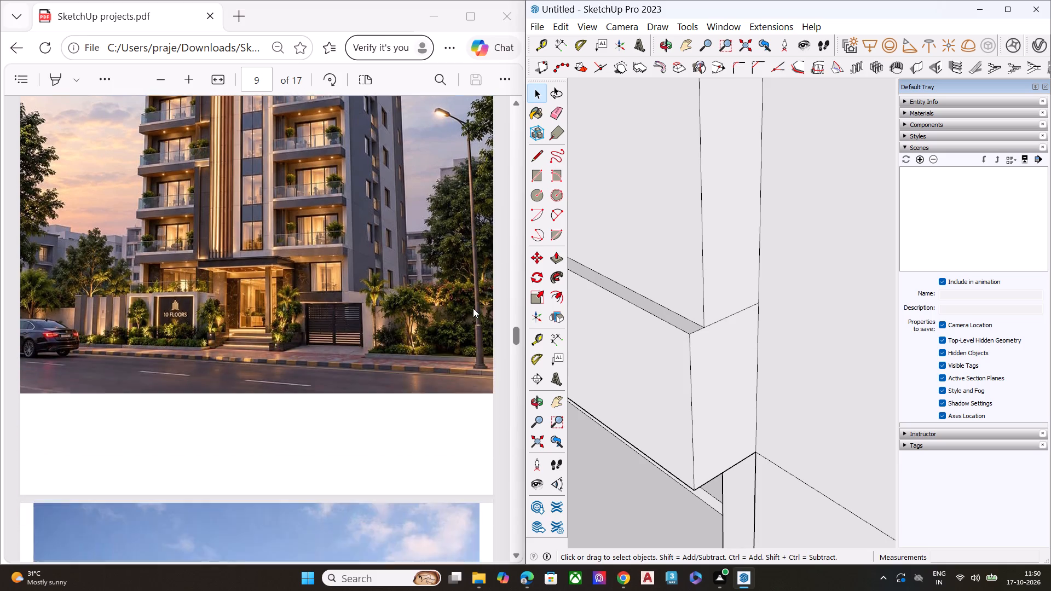
scroll(473, 308, "down", 2)
scroll(376, 363, "up", 1)
scroll(375, 363, "down", 1)
scroll(374, 364, "up", 9)
scroll(366, 370, "down", 4)
scroll(363, 374, "up", 1)
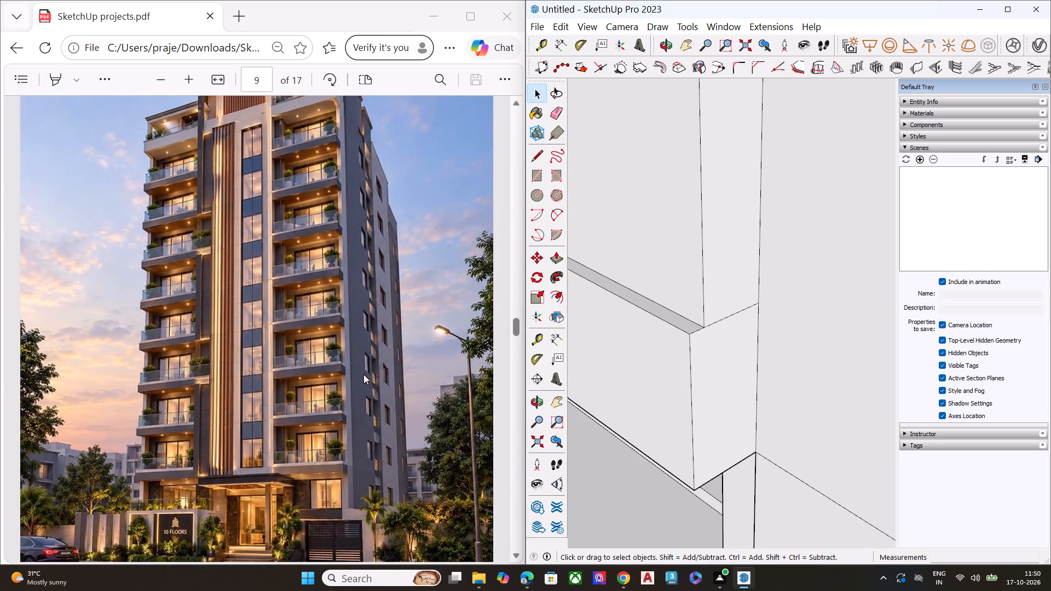
scroll(363, 374, "up", 1)
scroll(363, 374, "down", 1)
scroll(664, 292, "down", 5)
scroll(666, 292, "up", 2)
scroll(667, 292, "down", 4)
scroll(682, 284, "up", 1)
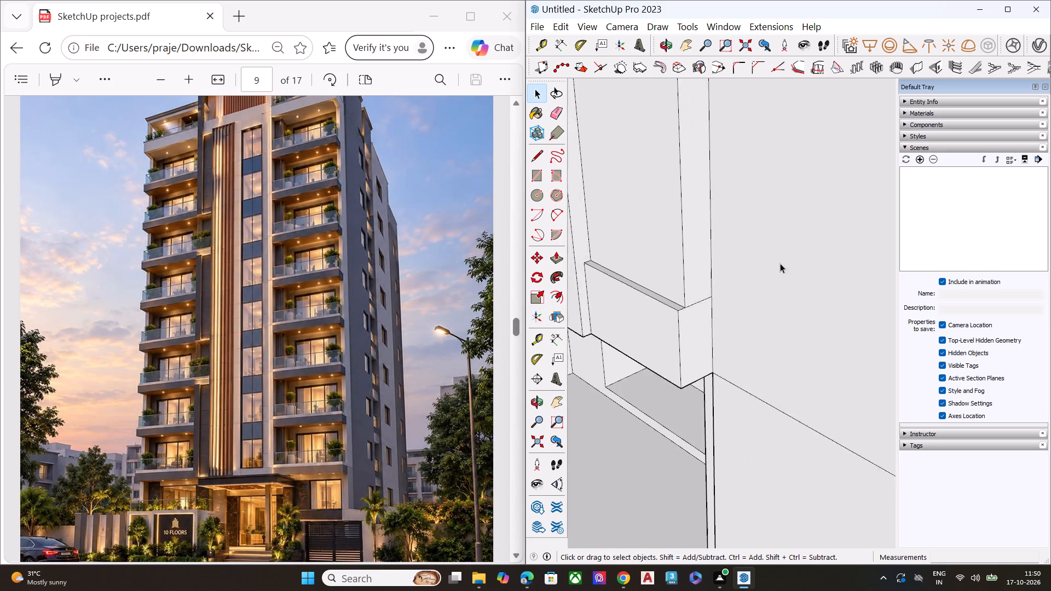
Pull the narrow strip beside the left stack's middle fin outward by about 1' 10 5/16", above its lower block.
scroll(783, 262, "down", 9)
scroll(720, 243, "down", 13)
scroll(712, 241, "up", 1)
scroll(712, 241, "down", 2)
scroll(711, 391, "up", 10)
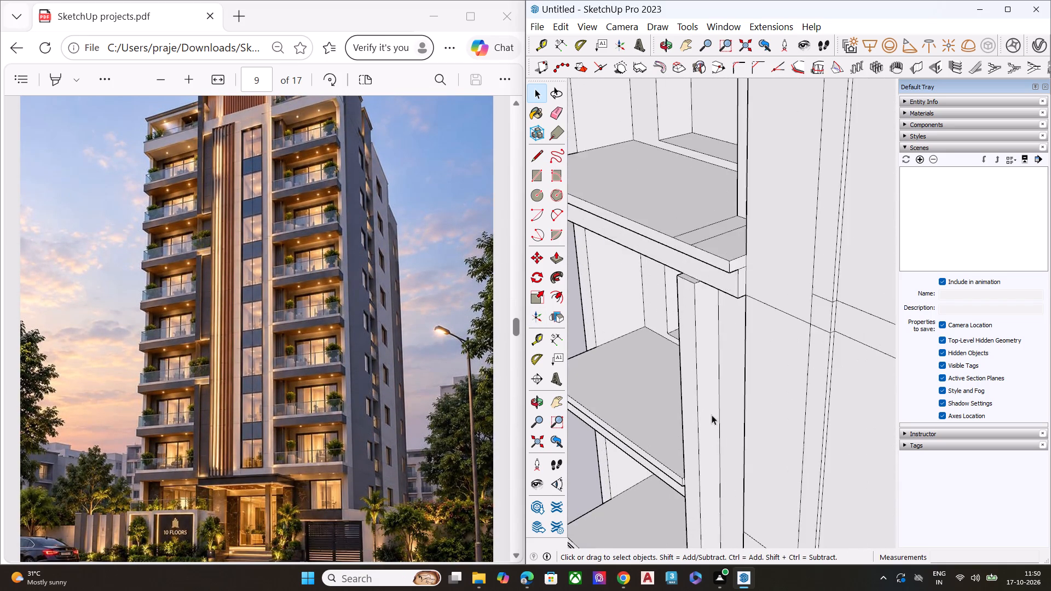
scroll(680, 311, "down", 14)
scroll(686, 441, "up", 7)
middle_click(686, 441)
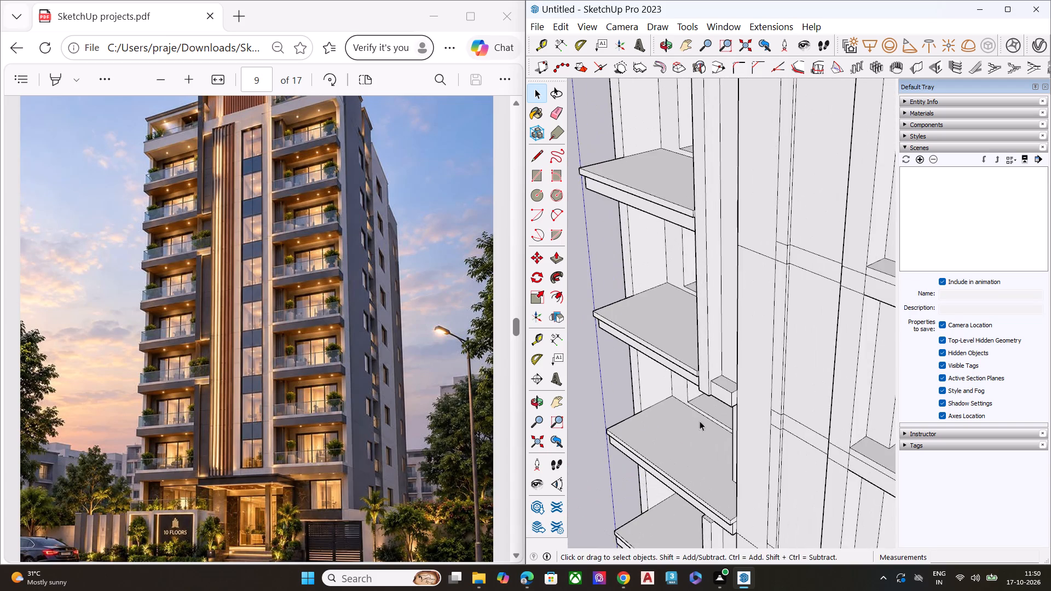
middle_click_drag(709, 394, 714, 355)
scroll(709, 386, "up", 7)
scroll(716, 350, "down", 1)
scroll(716, 350, "up", 1)
left_click(750, 328)
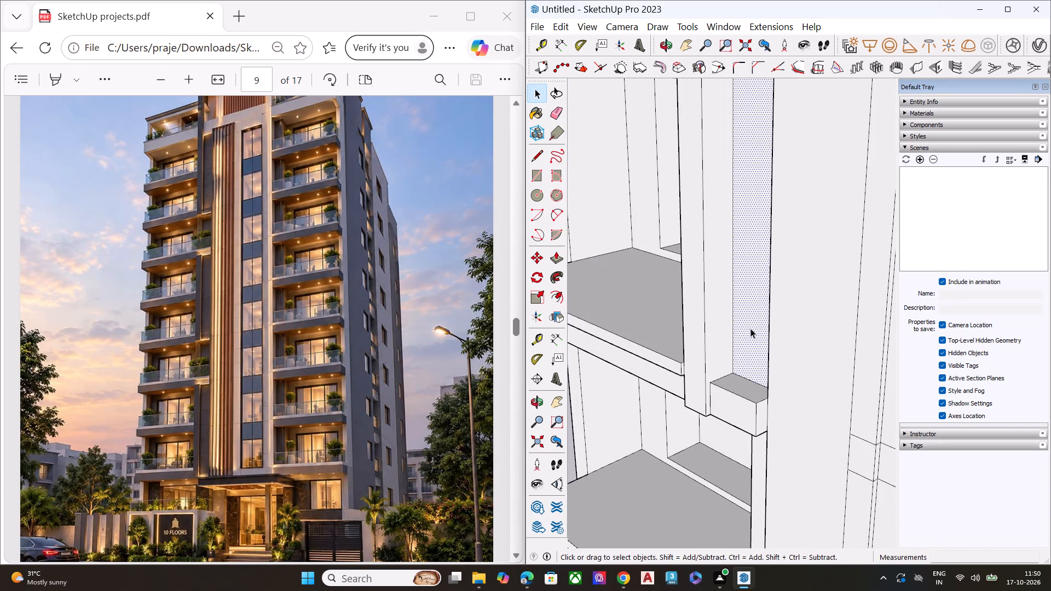
key("p")
left_click(750, 328)
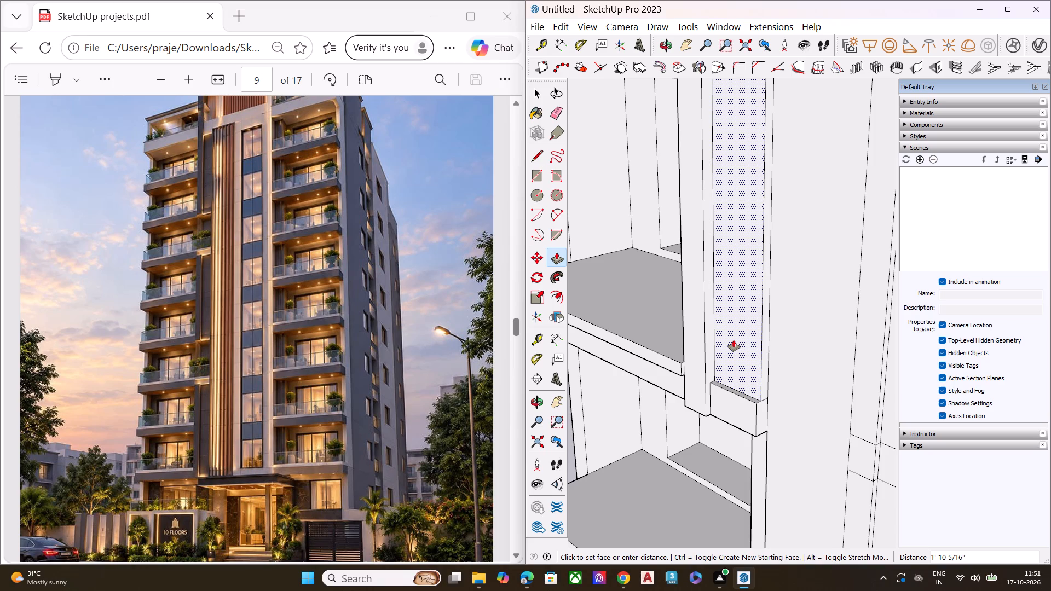
left_click(734, 340)
key("space")
Examine the left balcony stack from above, comparing the pulled-out strips along its fins.
scroll(728, 335, "down", 3)
scroll(728, 335, "up", 1)
scroll(728, 335, "down", 7)
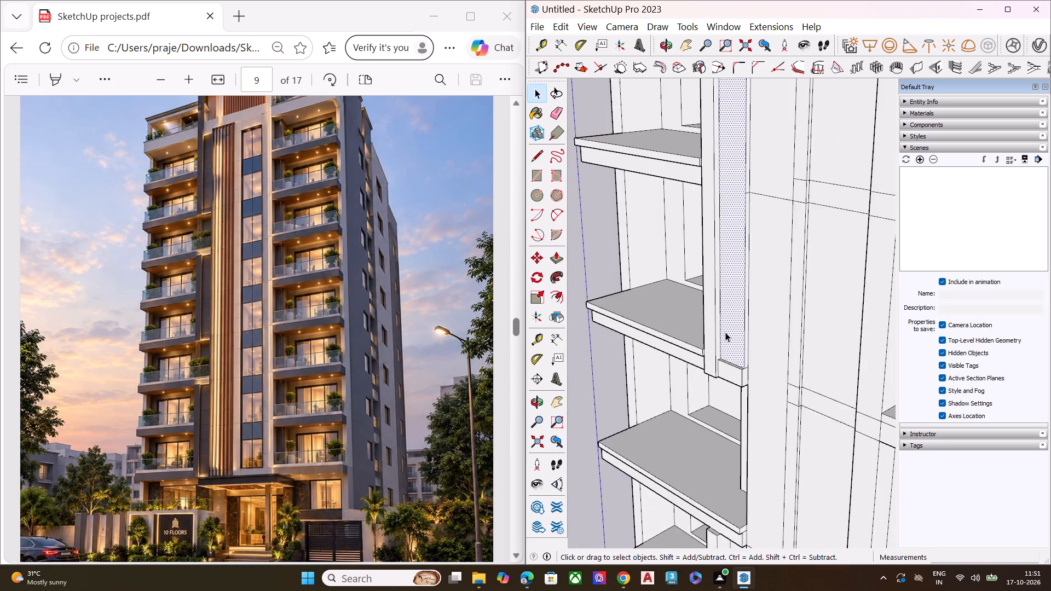
scroll(725, 332, "down", 5)
middle_click_drag(734, 338, 719, 467)
scroll(713, 297, "up", 4)
scroll(720, 283, "down", 2)
scroll(720, 282, "up", 3)
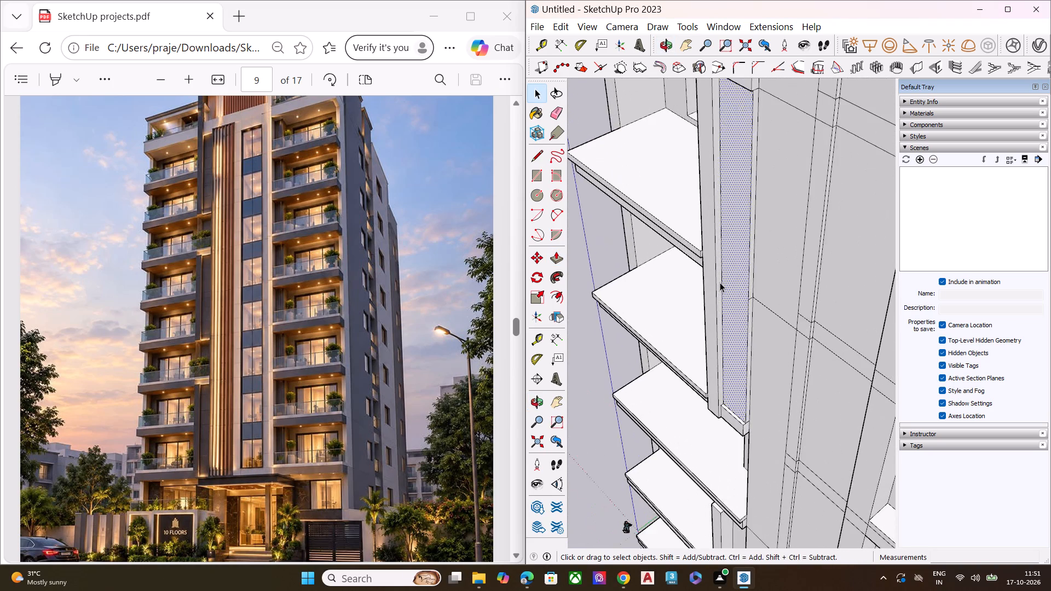
scroll(719, 284, "down", 5)
scroll(717, 289, "up", 1)
scroll(717, 289, "down", 3)
scroll(718, 285, "up", 1)
scroll(718, 285, "down", 7)
scroll(724, 276, "up", 3)
scroll(724, 276, "down", 3)
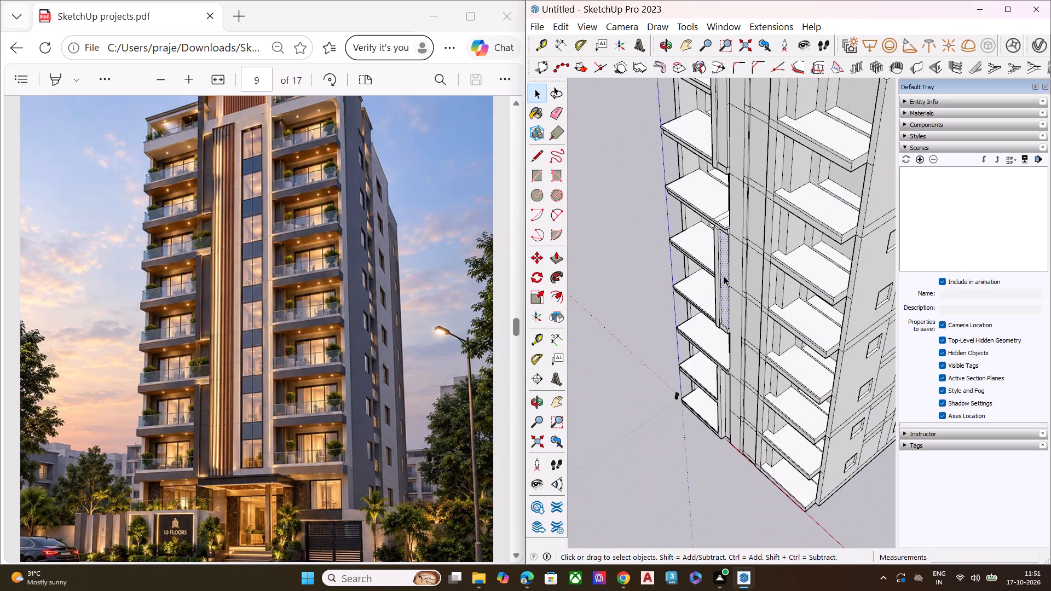
Pull the narrow strip beside the left stack's lowest fin outward by 2 1/8", and again by 1' 9 1/4".
middle_click_drag(731, 393, 741, 299)
scroll(715, 360, "down", 4)
scroll(720, 417, "up", 3)
scroll(720, 417, "down", 1)
scroll(720, 417, "up", 1)
scroll(720, 417, "down", 1)
scroll(720, 417, "up", 9)
middle_click_drag(722, 401, 713, 335)
scroll(715, 332, "up", 1)
scroll(715, 332, "down", 1)
scroll(716, 332, "up", 4)
scroll(720, 330, "down", 1)
scroll(721, 330, "up", 6)
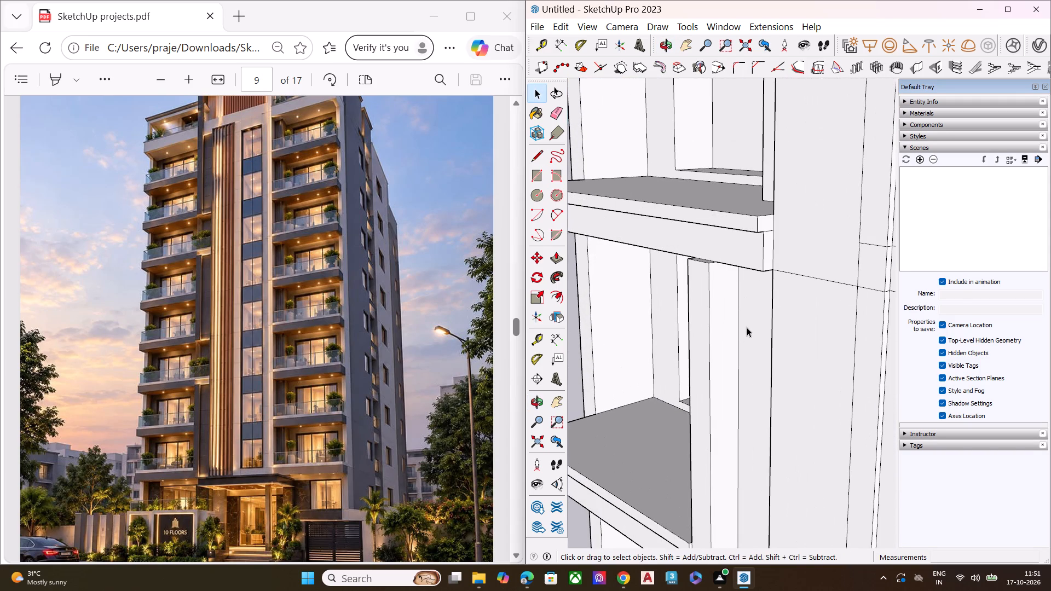
left_click(747, 327)
key("p")
left_click(747, 327)
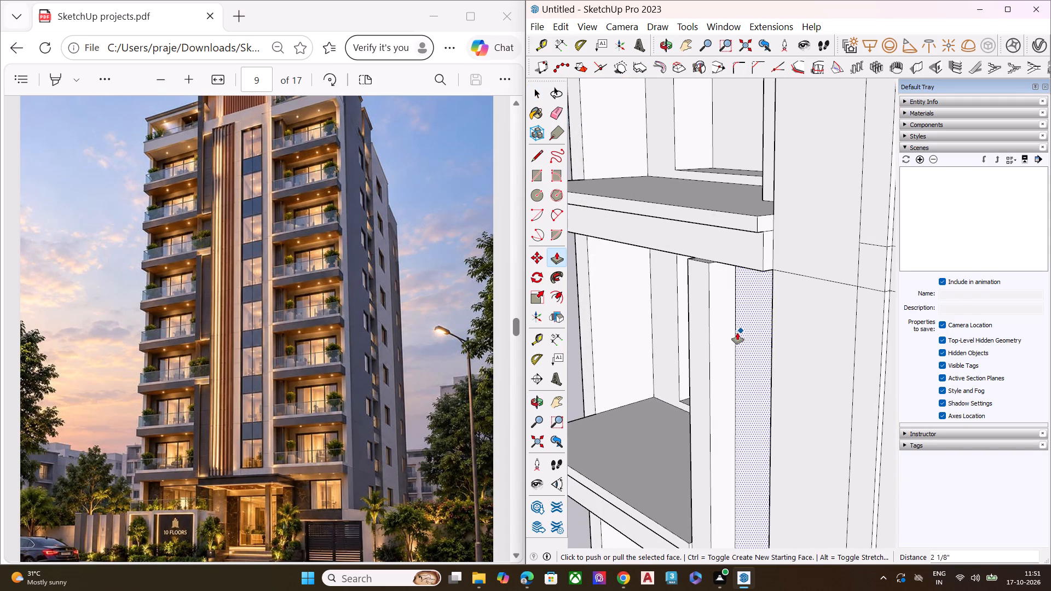
left_click_drag(752, 326, 722, 343)
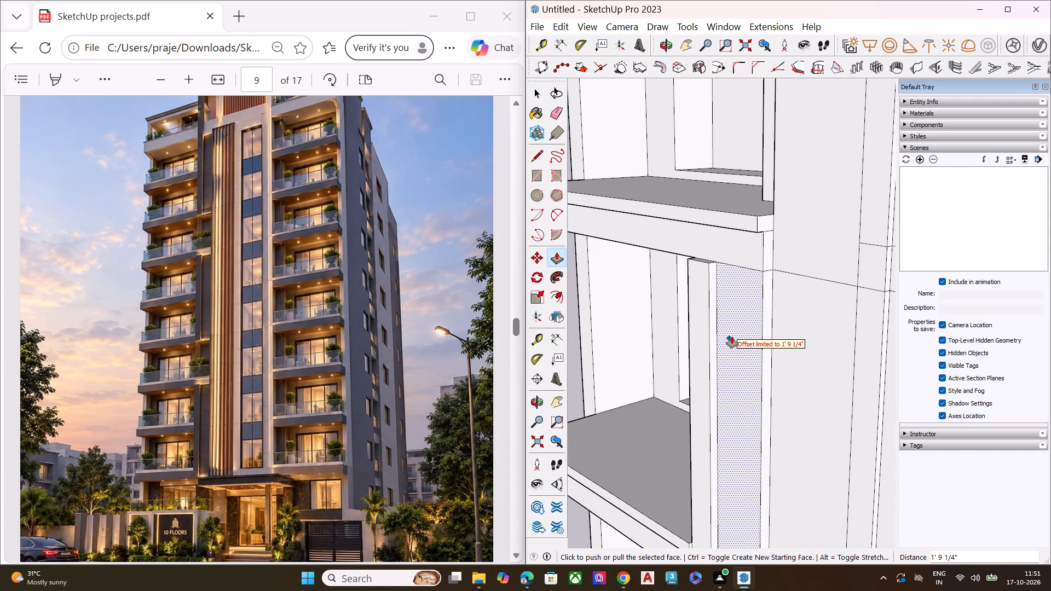
left_click(734, 335)
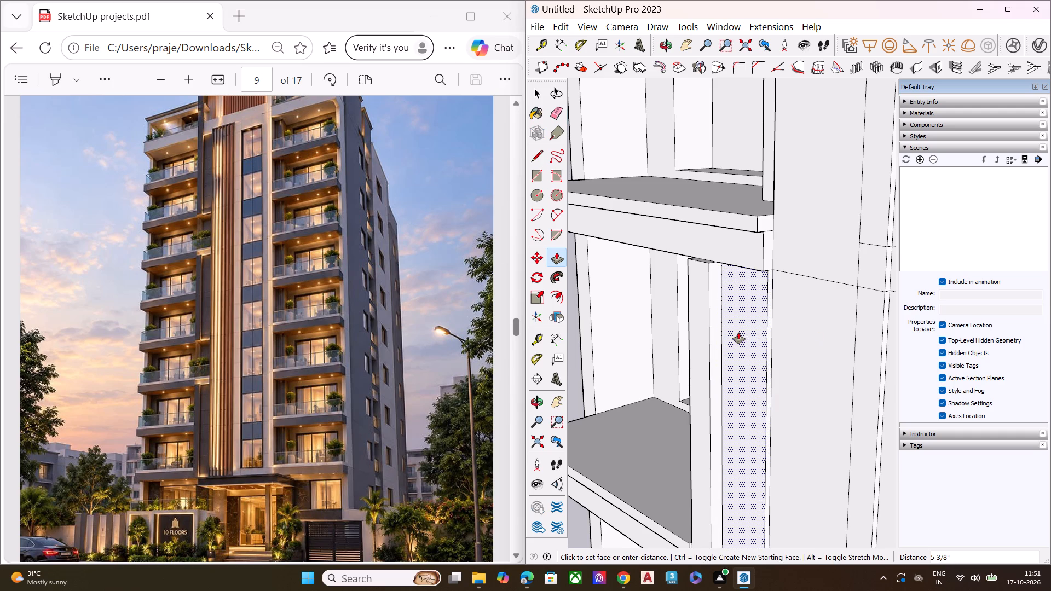
key("space")
scroll(738, 332, "down", 11)
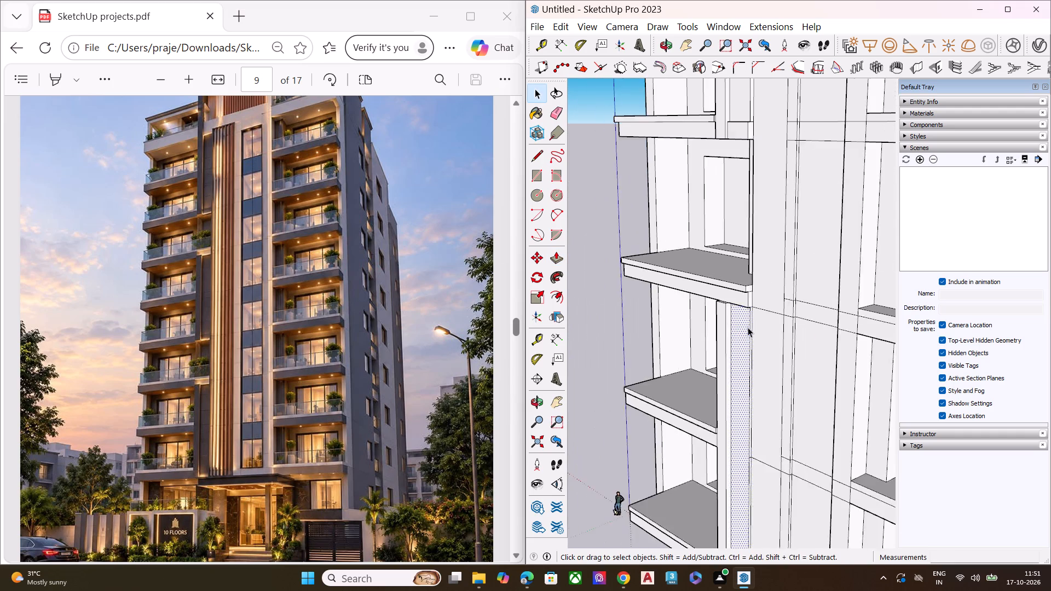
Pull the narrow strip beside the left stack's middle fin again, using the facade below as the depth reference.
scroll(748, 327, "down", 4)
scroll(753, 334, "up", 2)
scroll(754, 337, "down", 2)
scroll(756, 339, "up", 1)
scroll(757, 341, "down", 4)
scroll(734, 147, "up", 1)
scroll(747, 228, "down", 4)
scroll(760, 186, "up", 9)
scroll(758, 124, "down", 1)
scroll(758, 124, "up", 3)
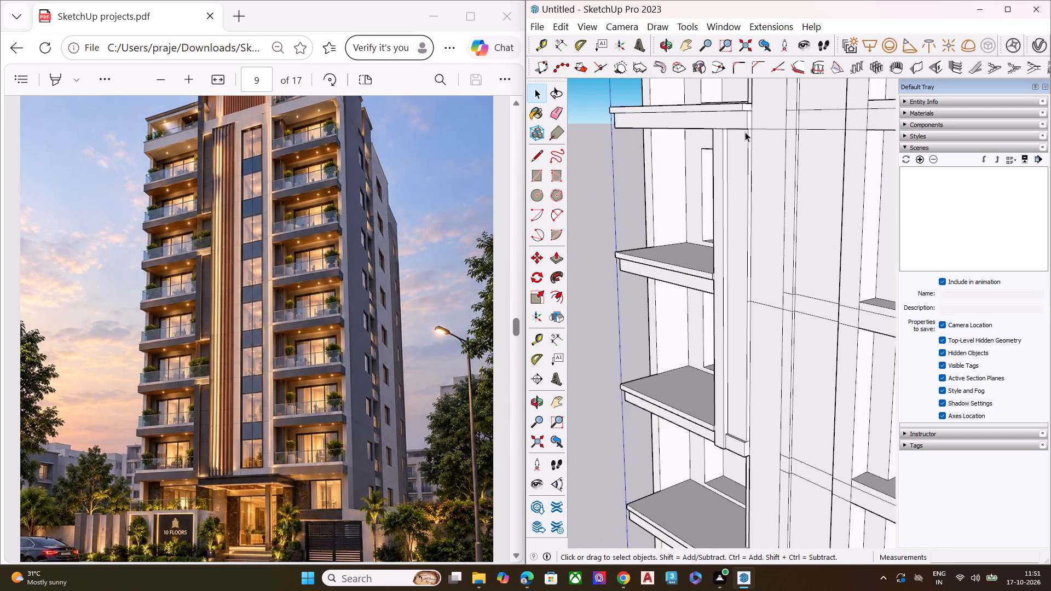
scroll(743, 132, "up", 13)
middle_click_drag(743, 135, 680, 97)
scroll(698, 119, "up", 1)
scroll(698, 119, "down", 1)
scroll(698, 120, "up", 2)
left_click(700, 124)
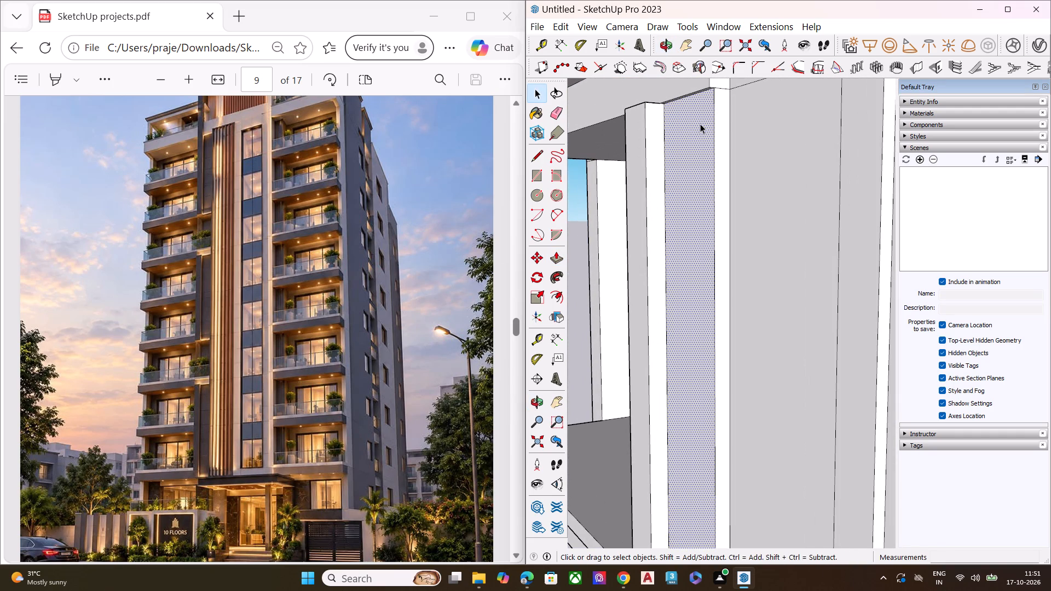
key("p")
left_click(700, 124)
scroll(689, 166, "down", 9)
scroll(691, 172, "up", 2)
scroll(691, 172, "down", 2)
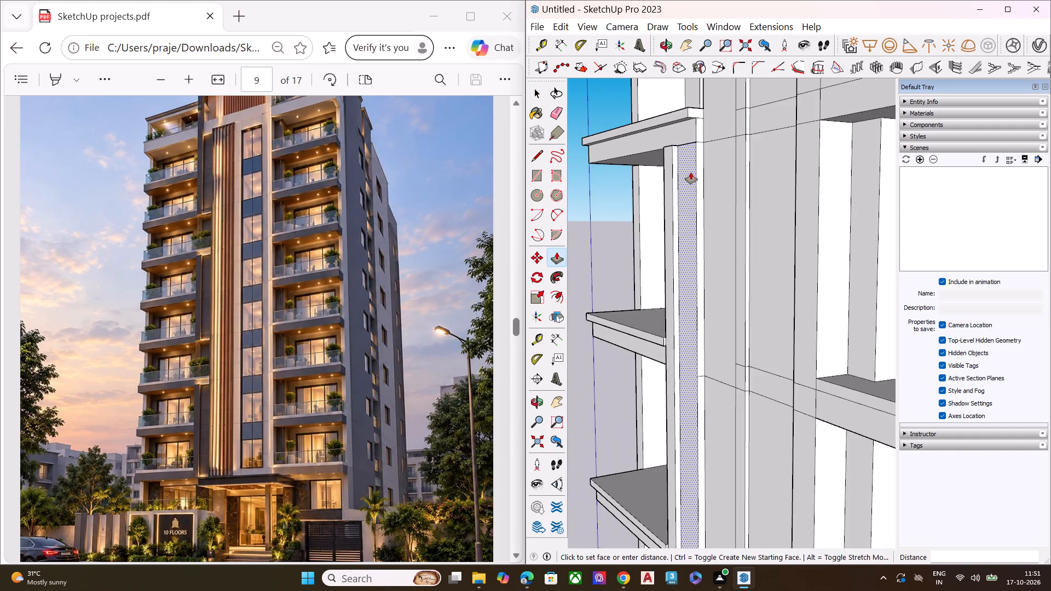
scroll(691, 172, "down", 3)
scroll(695, 170, "up", 1)
scroll(695, 170, "down", 3)
scroll(695, 170, "up", 1)
scroll(695, 170, "down", 12)
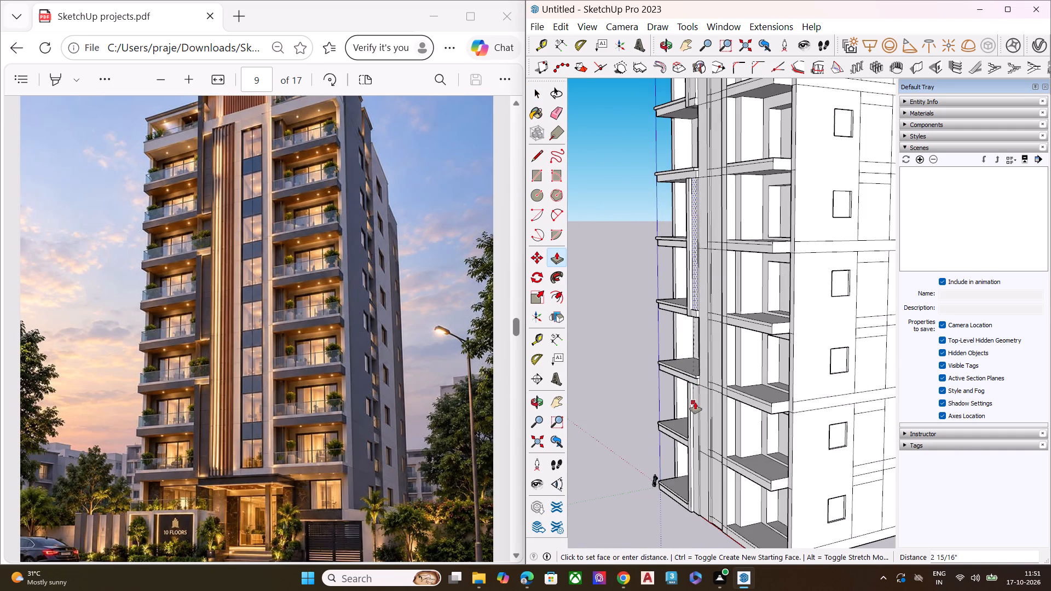
scroll(695, 402, "up", 3)
scroll(695, 402, "down", 1)
scroll(695, 402, "up", 9)
left_click(707, 385)
key("space")
Examine the strips along the left balcony stack's fins close up and from above.
scroll(684, 397, "down", 5)
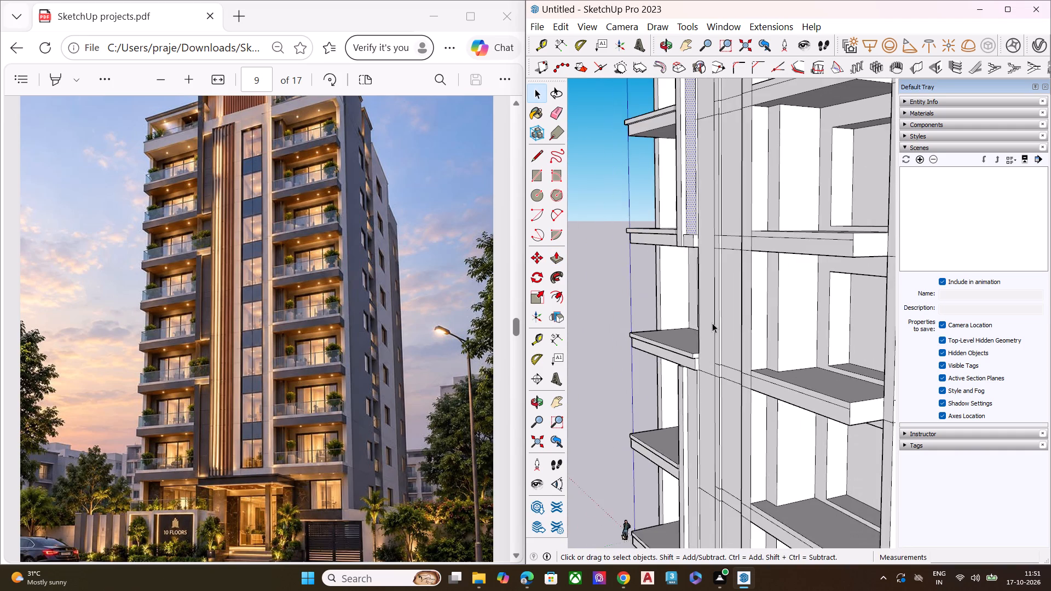
scroll(712, 338, "down", 3)
scroll(712, 346, "up", 1)
scroll(712, 347, "down", 2)
scroll(712, 351, "up", 2)
scroll(712, 352, "down", 3)
scroll(725, 128, "up", 19)
key("space")
scroll(707, 163, "down", 3)
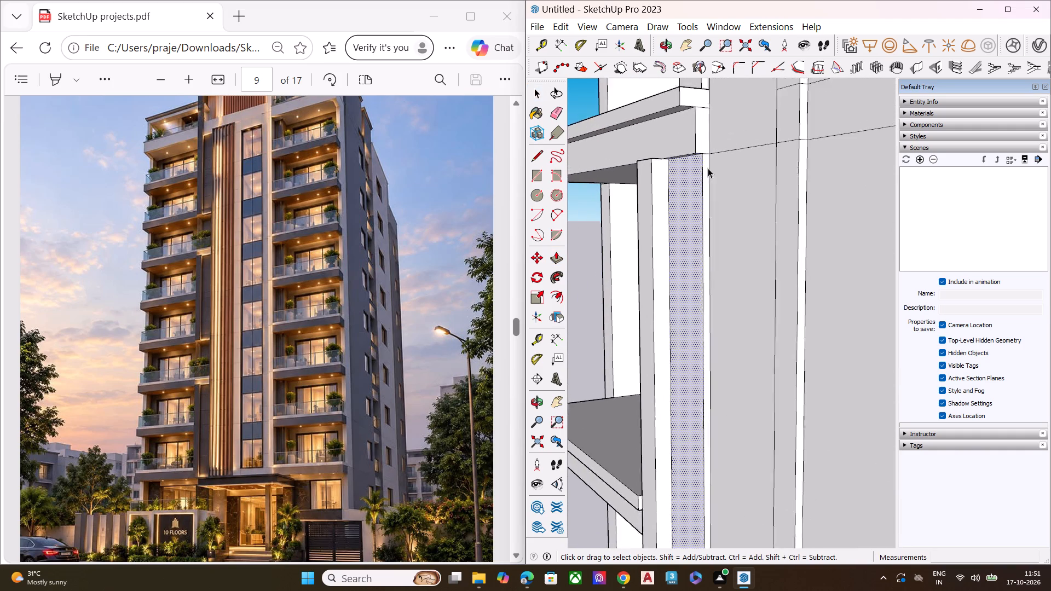
scroll(708, 168, "down", 6)
left_click(590, 230)
scroll(643, 207, "down", 7)
middle_click_drag(693, 193, 708, 220)
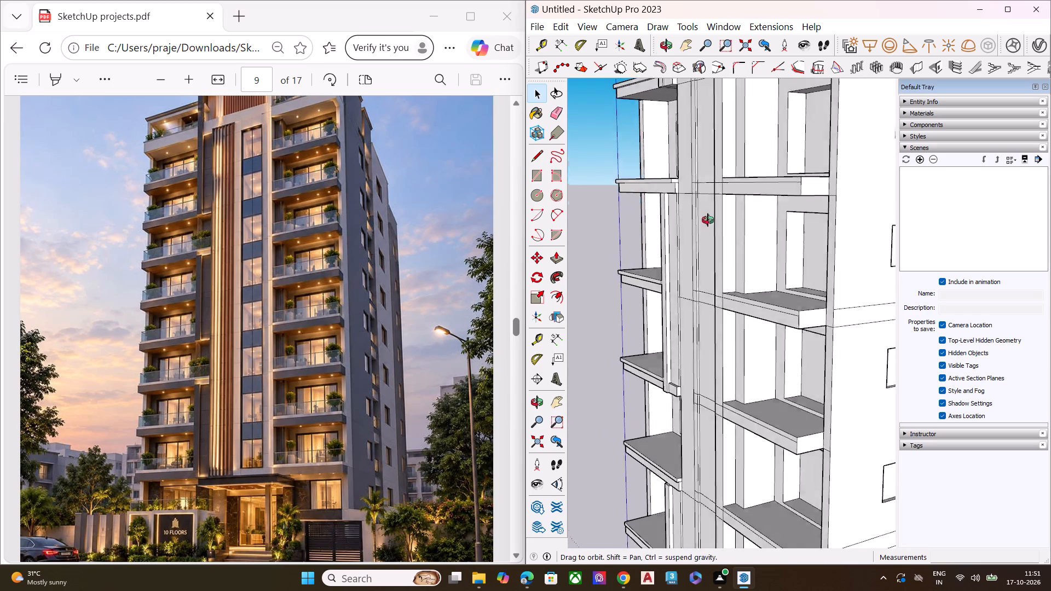
middle_click_drag(708, 220, 792, 284)
scroll(765, 307, "down", 8)
scroll(732, 177, "up", 3)
scroll(731, 175, "down", 1)
scroll(731, 175, "up", 4)
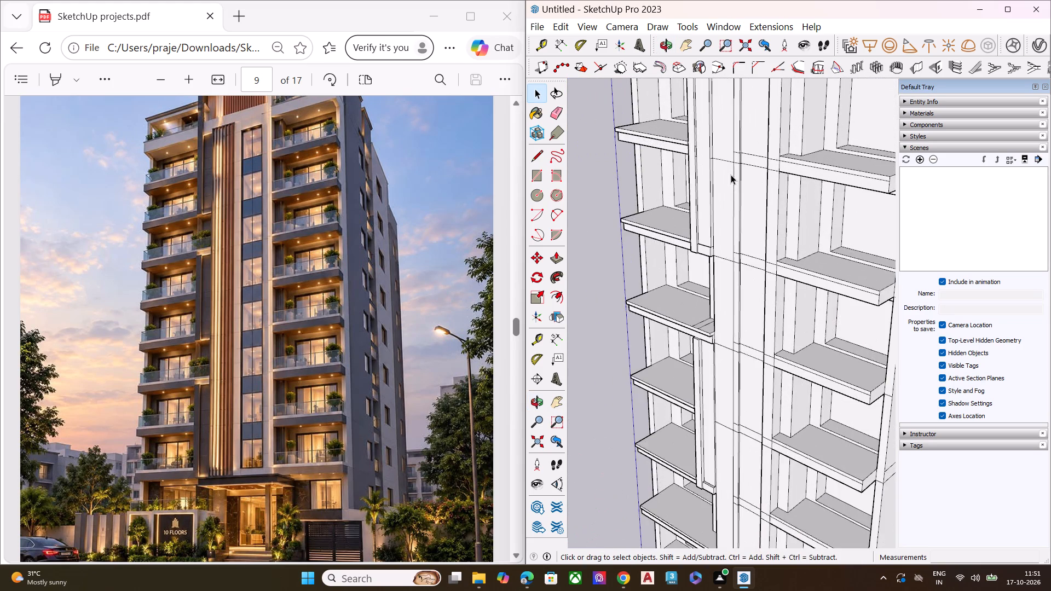
scroll(731, 175, "down", 3)
middle_click_drag(738, 224, 709, 230)
Erase the three short leftover lines on the thin side edges of the strip beside the left stack's upper fin.
scroll(710, 230, "up", 6)
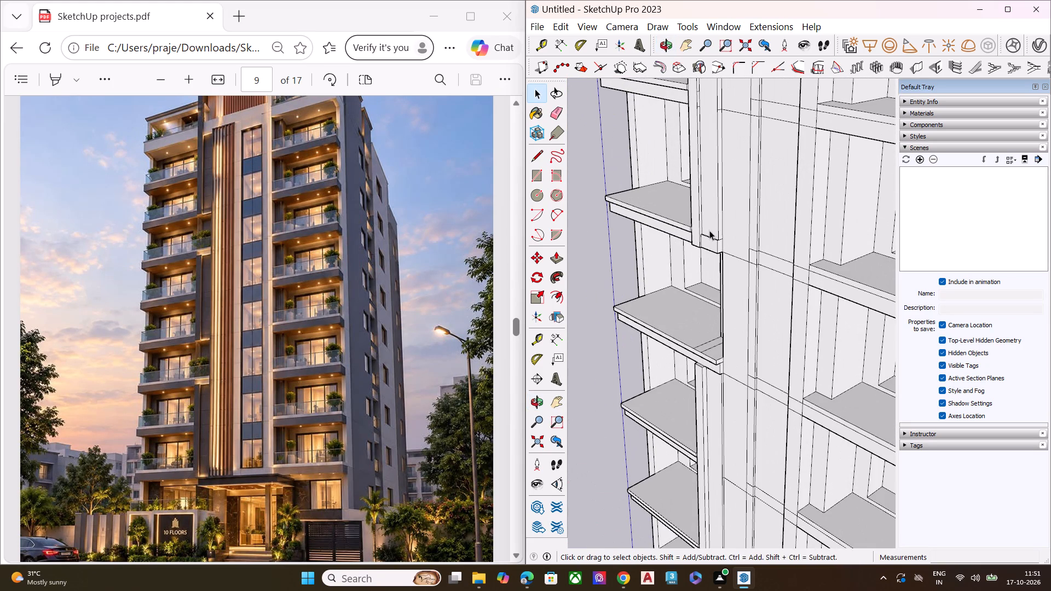
scroll(714, 200, "up", 2)
scroll(714, 197, "down", 1)
scroll(714, 197, "up", 3)
scroll(715, 246, "down", 1)
scroll(715, 246, "up", 3)
scroll(716, 256, "down", 1)
scroll(716, 257, "up", 1)
scroll(716, 262, "down", 3)
scroll(717, 266, "up", 3)
scroll(717, 267, "down", 2)
scroll(717, 267, "up", 1)
scroll(717, 267, "down", 10)
scroll(720, 257, "up", 1)
scroll(720, 257, "down", 1)
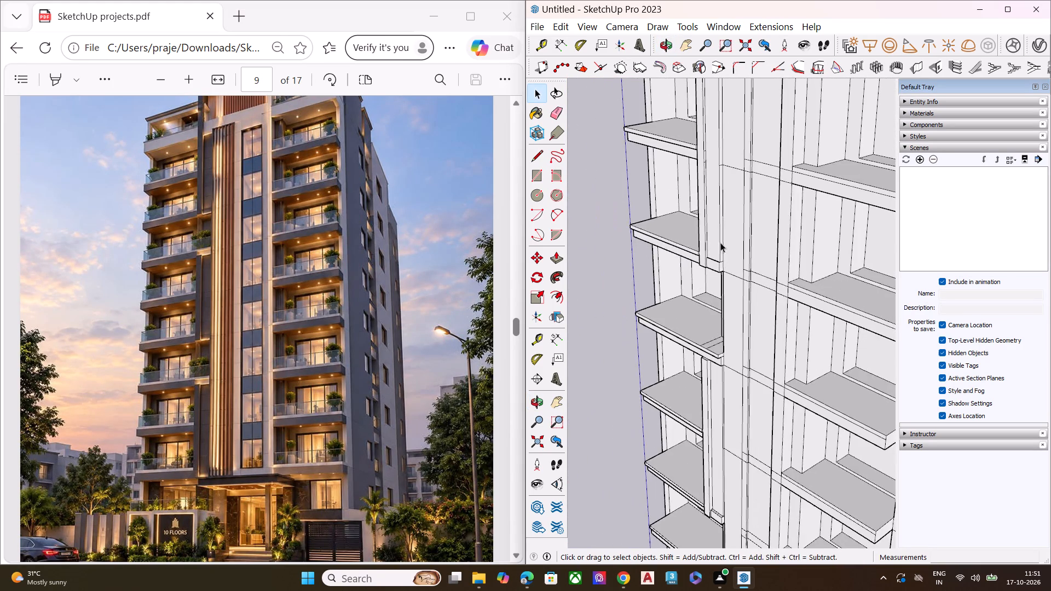
scroll(722, 97, "up", 9)
scroll(690, 193, "down", 4)
scroll(689, 195, "up", 3)
scroll(683, 206, "down", 1)
scroll(683, 206, "up", 13)
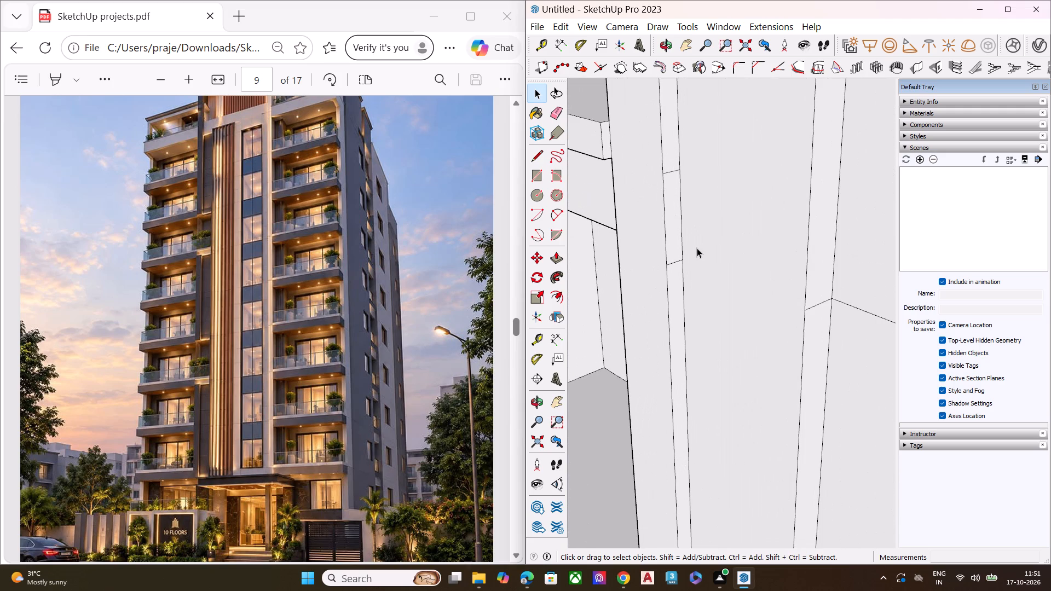
key("e")
left_click(674, 172)
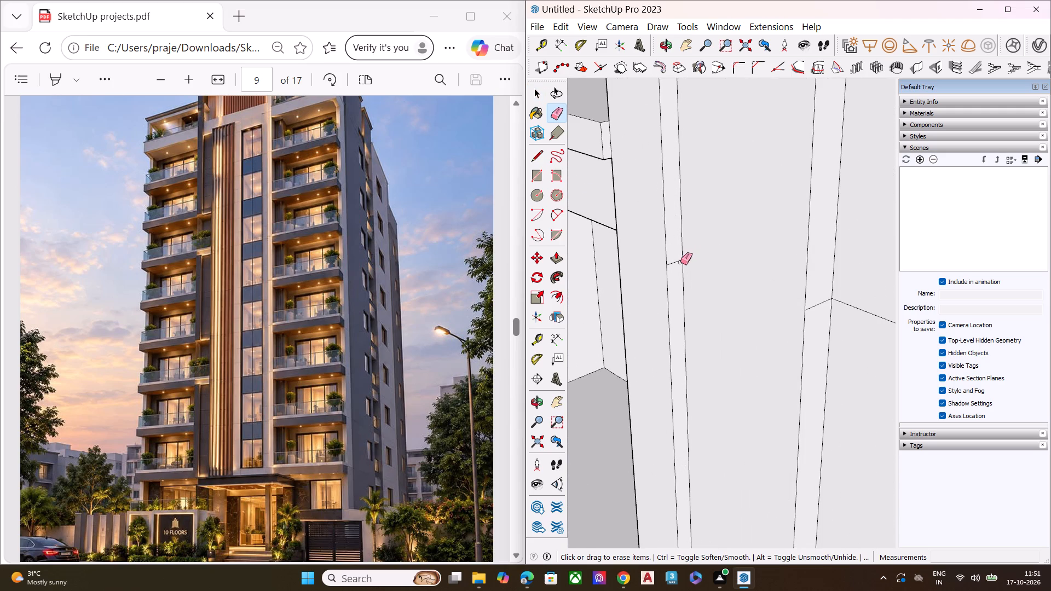
left_click(678, 261)
scroll(650, 240, "down", 4)
scroll(749, 263, "up", 7)
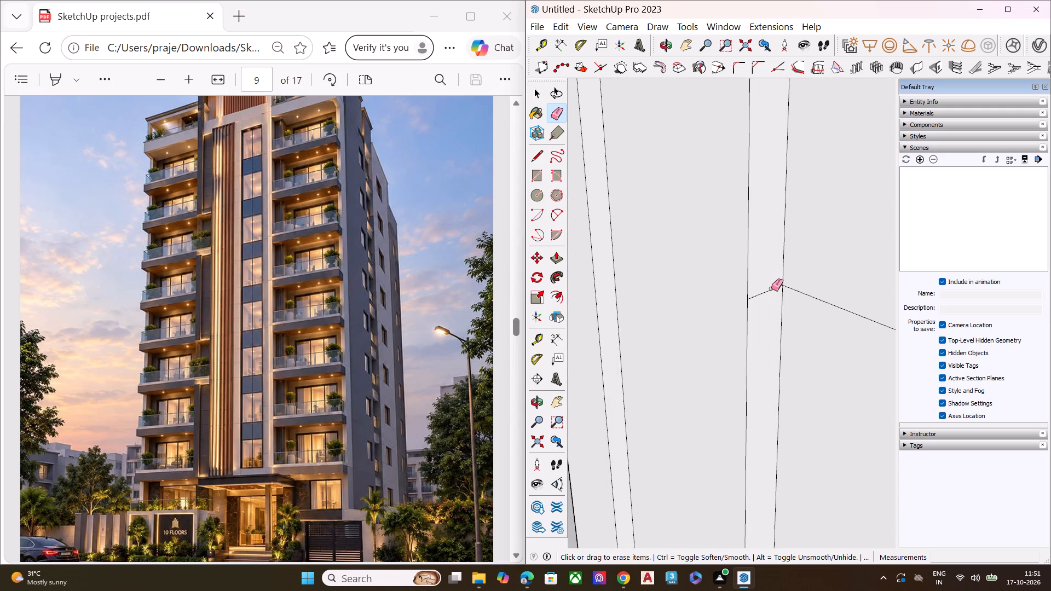
left_click(771, 288)
Push/pull the narrow strip beside the left stack's upper fin by 6 3/4".
key("space")
left_click(706, 268)
key("p")
left_click(720, 257)
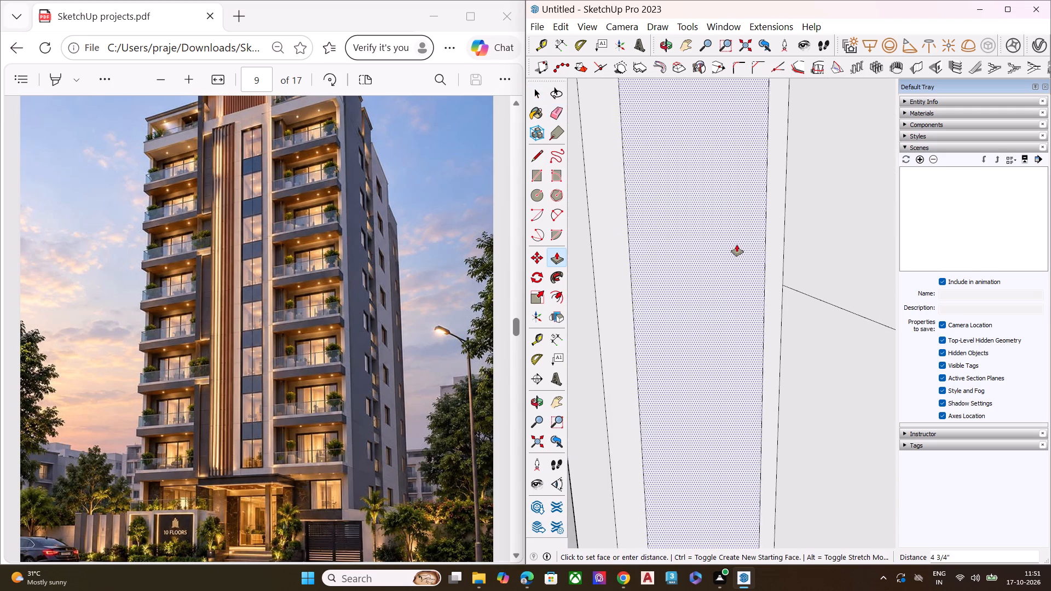
scroll(728, 231, "down", 5)
scroll(728, 230, "up", 1)
scroll(728, 229, "down", 6)
scroll(730, 221, "up", 1)
scroll(730, 221, "down", 9)
scroll(734, 210, "up", 1)
scroll(734, 210, "down", 4)
scroll(734, 210, "up", 1)
scroll(734, 210, "down", 3)
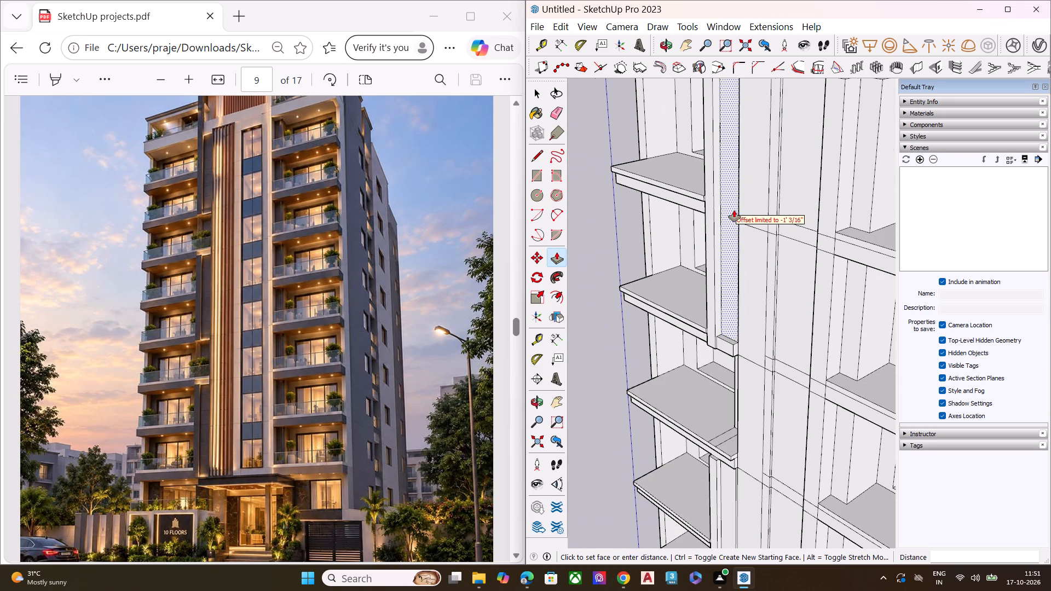
left_click(737, 489)
key("space")
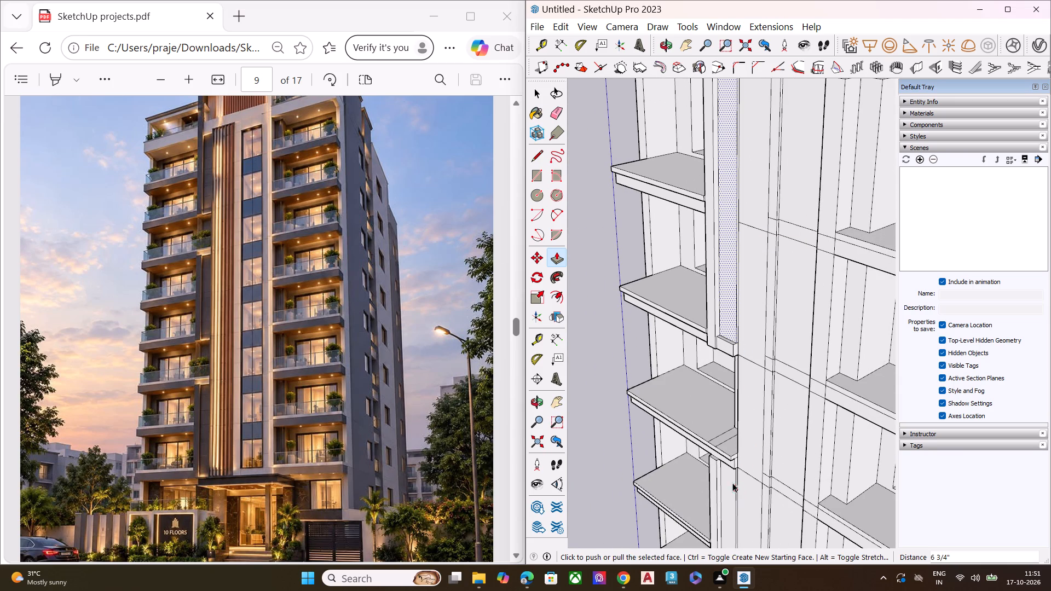
Erase the leftover floor lines crossing the plain wall panel beside the left stack's upper fin.
scroll(719, 219, "down", 8)
key("e")
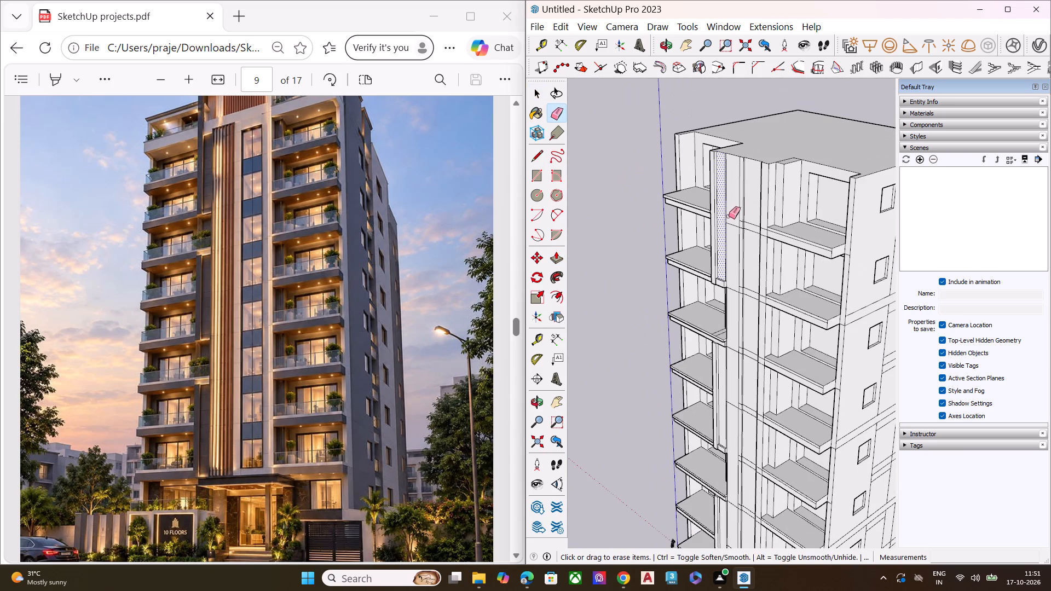
middle_click_drag(734, 210, 766, 161)
key("space")
left_click(772, 115)
scroll(757, 181, "up", 9)
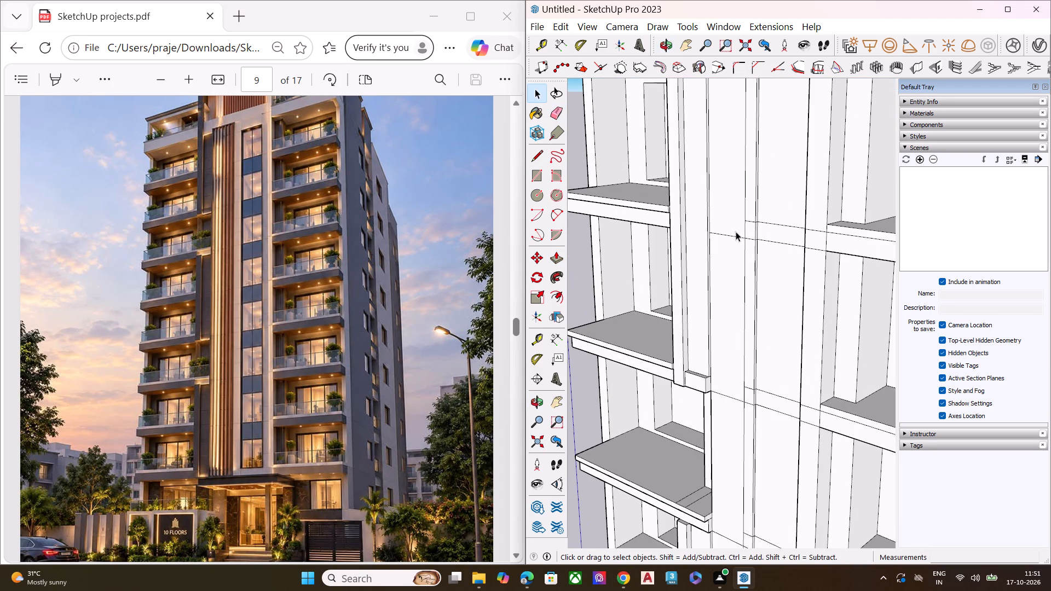
key("e")
left_click(735, 237)
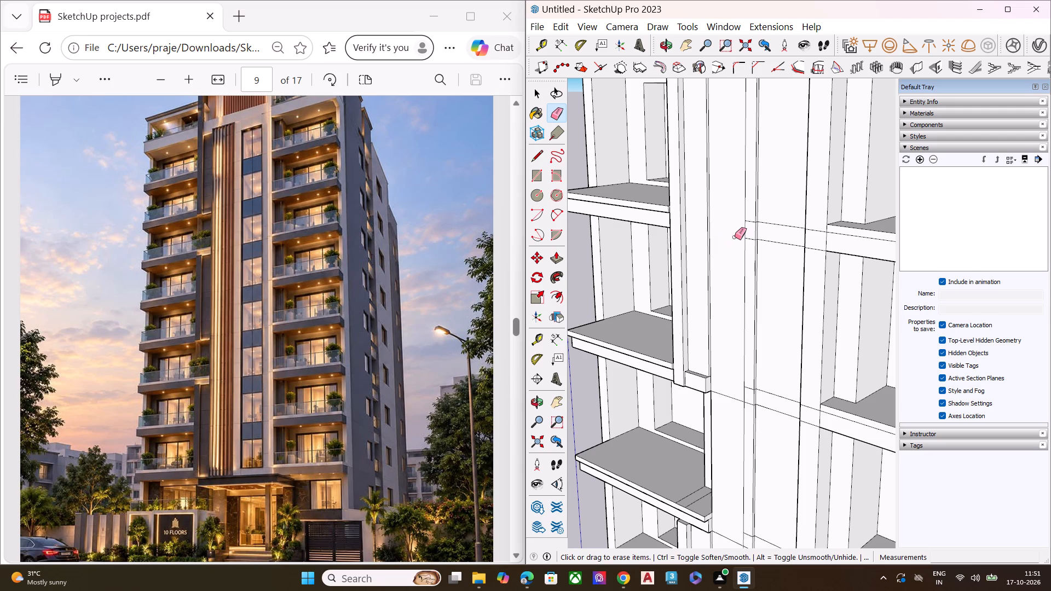
left_click(725, 395)
scroll(724, 277, "down", 8)
scroll(726, 370, "up", 2)
scroll(727, 372, "down", 3)
scroll(727, 373, "up", 4)
left_click(724, 420)
Erase the leftover floor line farther down the same wall panel and the short line segment on its thin edge.
scroll(719, 243, "down", 4)
scroll(719, 243, "up", 1)
scroll(719, 243, "down", 4)
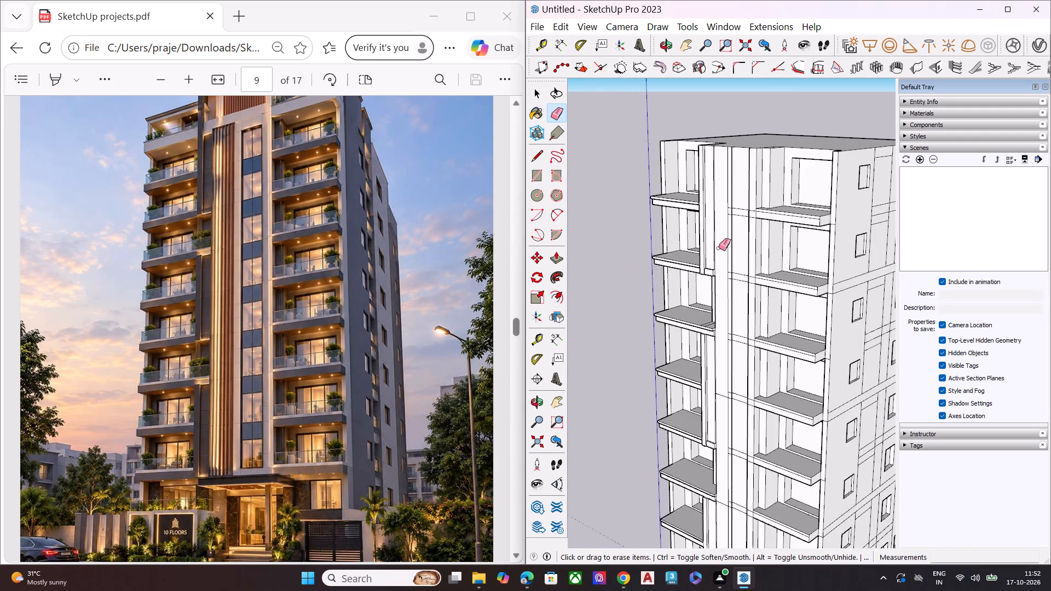
scroll(734, 370, "up", 4)
scroll(740, 412, "down", 2)
scroll(740, 413, "up", 1)
scroll(740, 413, "down", 1)
scroll(740, 413, "up", 3)
left_click(701, 389)
scroll(727, 258, "down", 6)
scroll(726, 257, "up", 1)
scroll(726, 257, "down", 3)
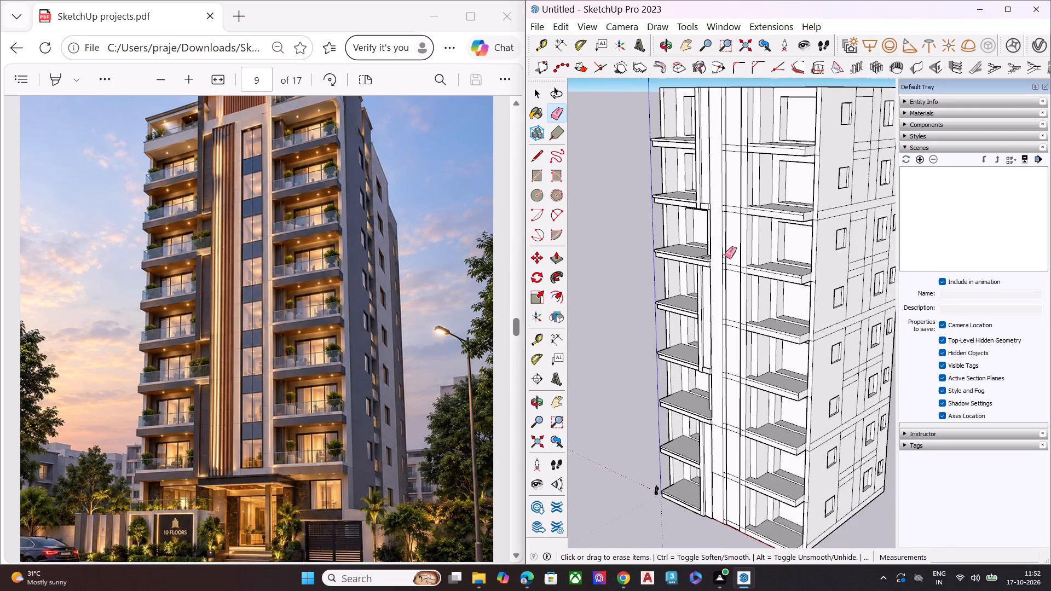
scroll(723, 298, "up", 2)
scroll(722, 302, "down", 1)
scroll(722, 302, "up", 1)
scroll(722, 303, "down", 1)
scroll(719, 305, "up", 16)
scroll(684, 340, "up", 1)
scroll(684, 340, "down", 3)
scroll(684, 340, "up", 4)
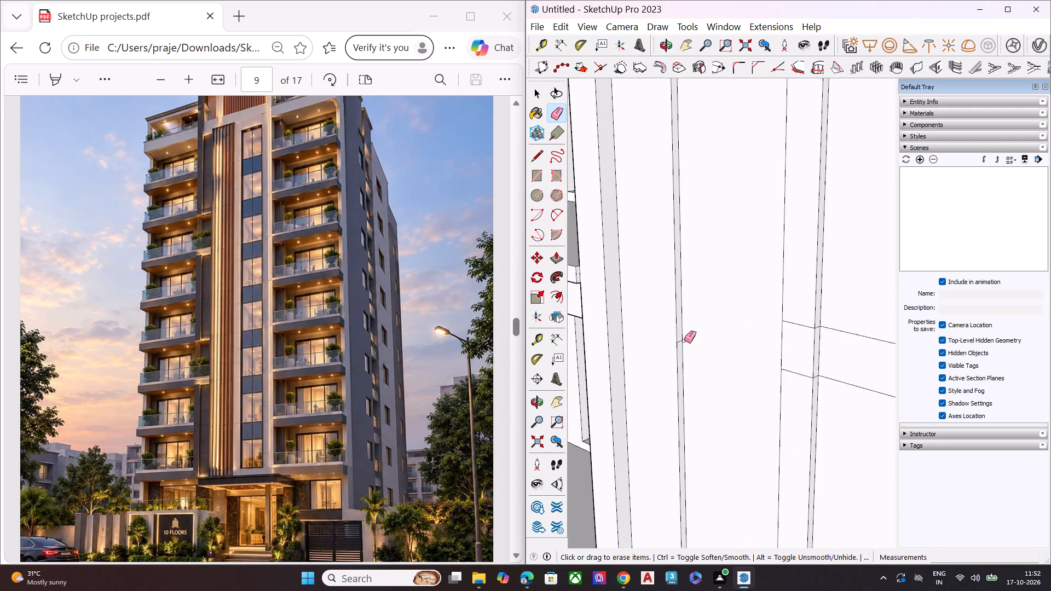
scroll(684, 340, "up", 5)
left_click(678, 342)
Examine the lower floors of the facade for floor lines still crossing the central wall panels.
scroll(718, 289, "down", 7)
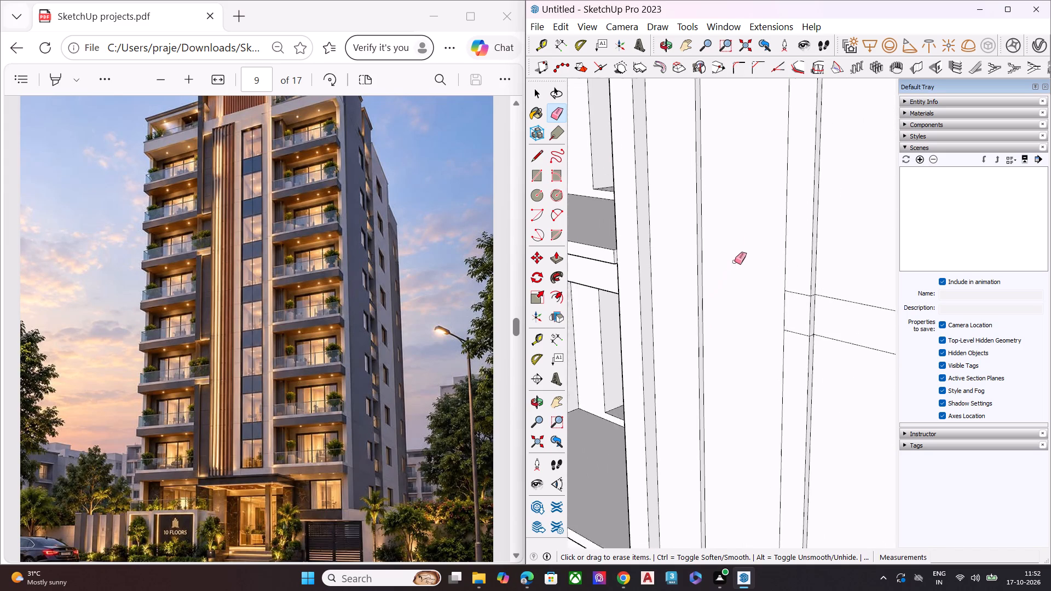
scroll(735, 262, "down", 1)
scroll(739, 256, "up", 1)
scroll(756, 224, "down", 2)
scroll(756, 224, "up", 1)
scroll(756, 224, "down", 17)
scroll(754, 242, "down", 6)
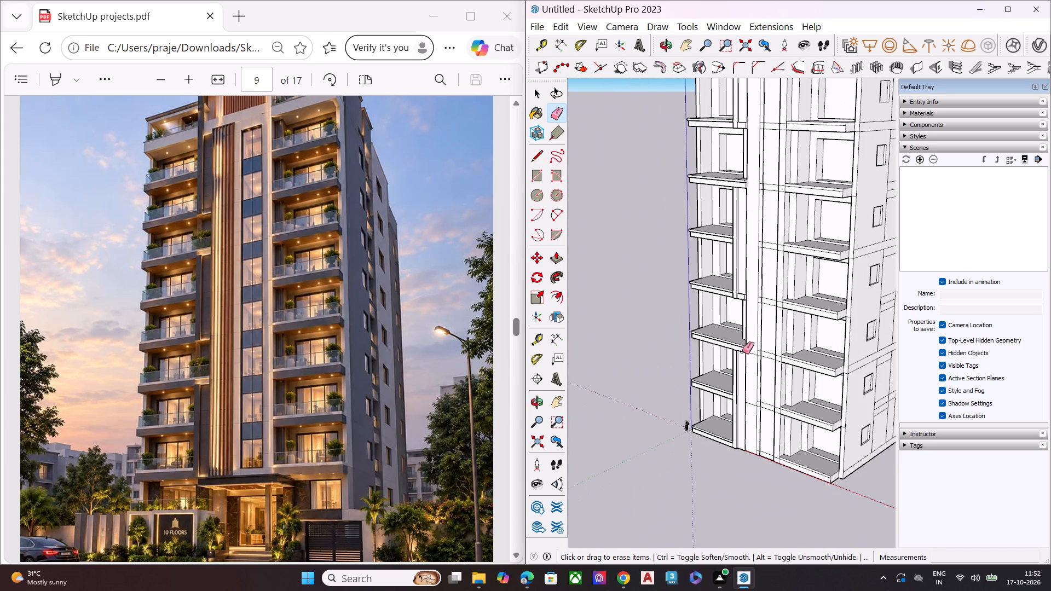
scroll(743, 369, "up", 1)
scroll(743, 372, "down", 1)
scroll(744, 373, "up", 1)
scroll(746, 380, "down", 2)
scroll(747, 383, "up", 16)
scroll(749, 302, "up", 2)
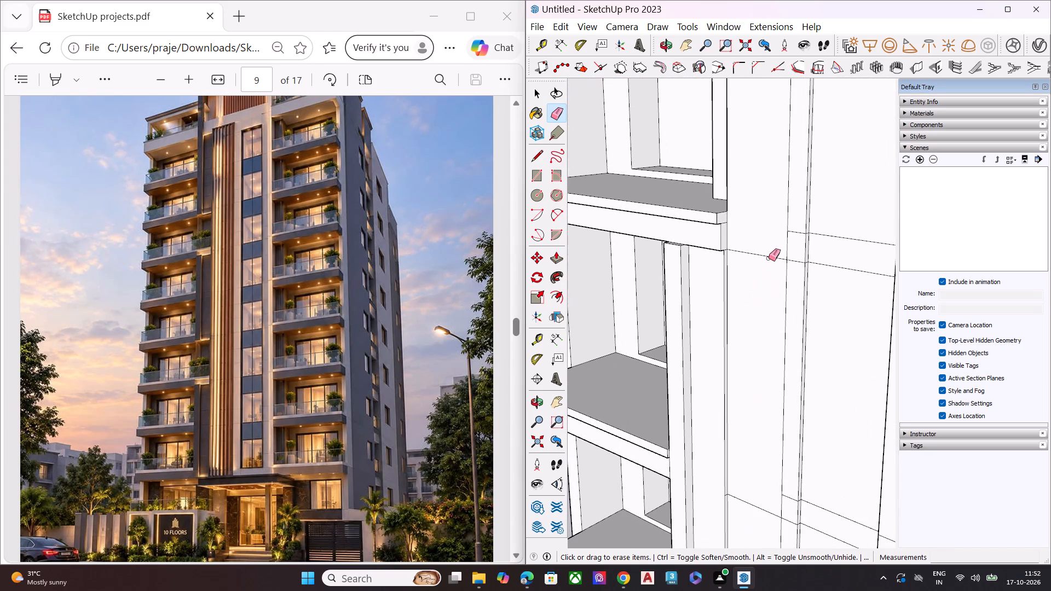
scroll(764, 264, "down", 5)
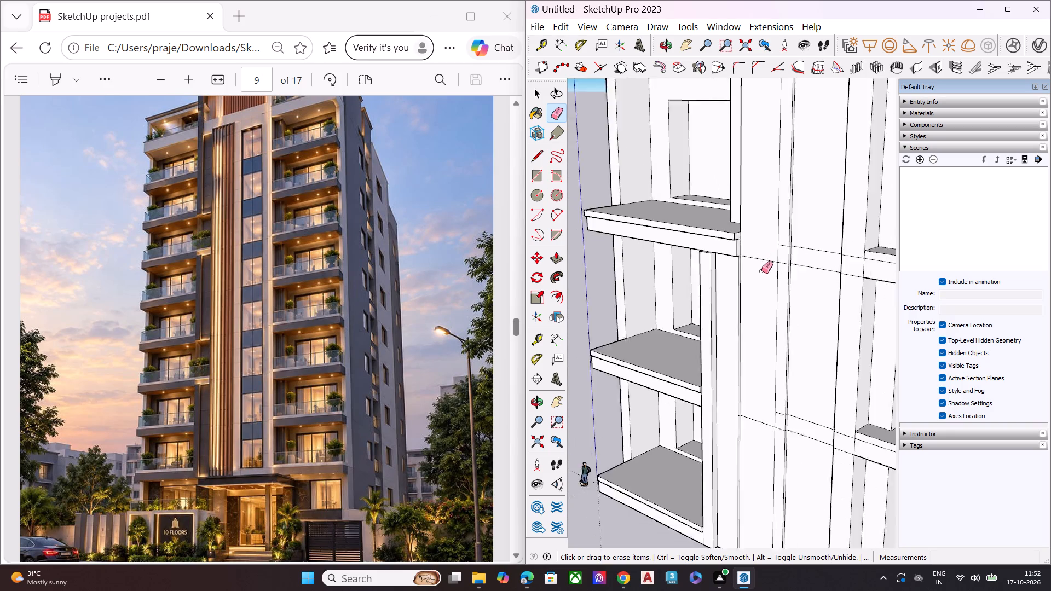
scroll(761, 271, "down", 11)
middle_click_drag(764, 268, 929, 267)
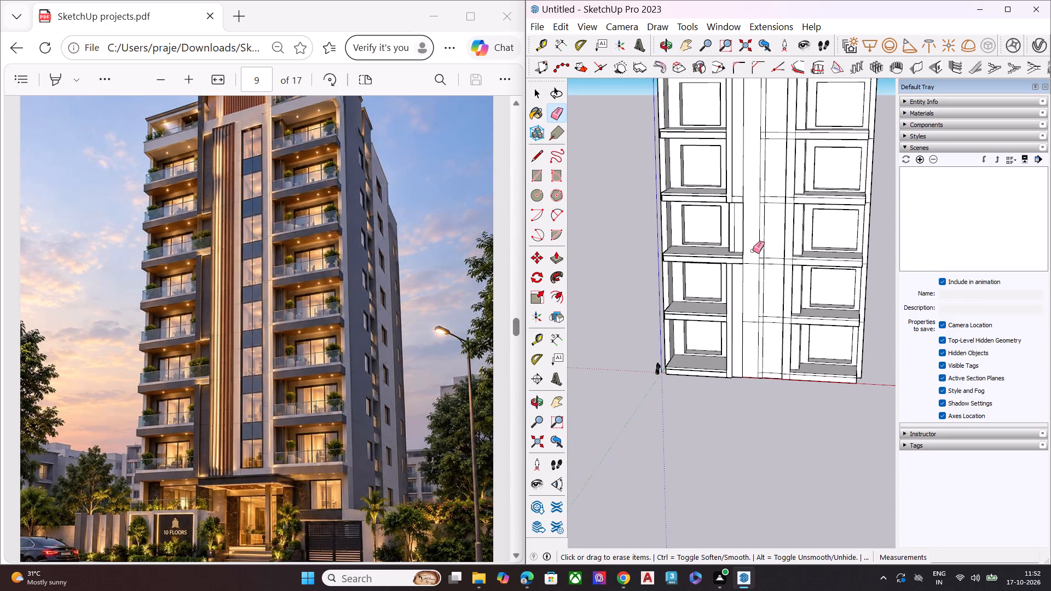
middle_click_drag(761, 217, 619, 217)
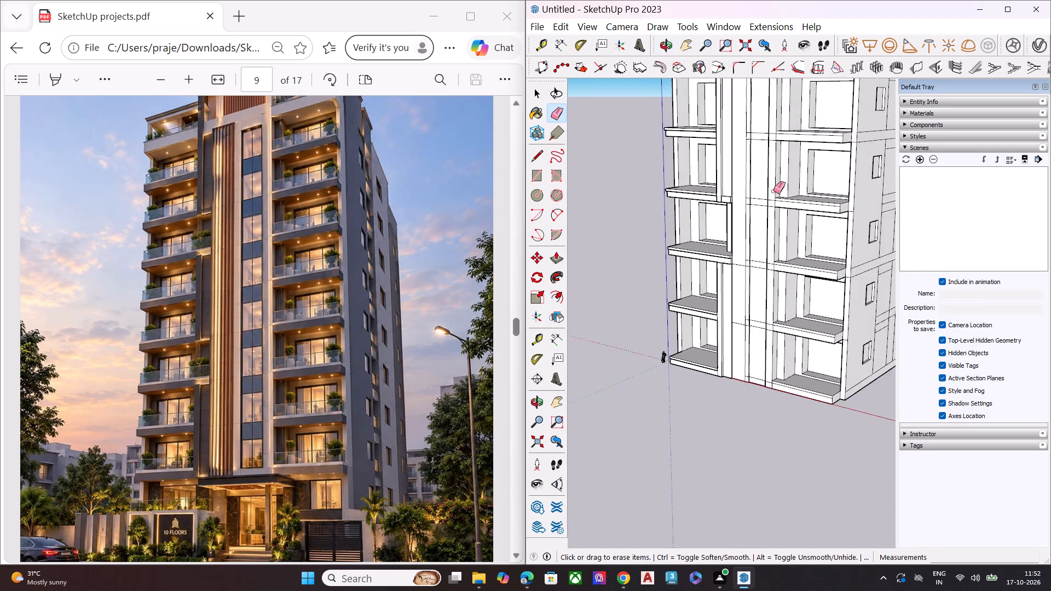
Erase the floor lines crossing the central narrow strip at the topmost floor level, including the short segments on its thin edge.
scroll(775, 191, "up", 8)
scroll(735, 225, "down", 11)
scroll(731, 239, "up", 1)
scroll(735, 241, "down", 10)
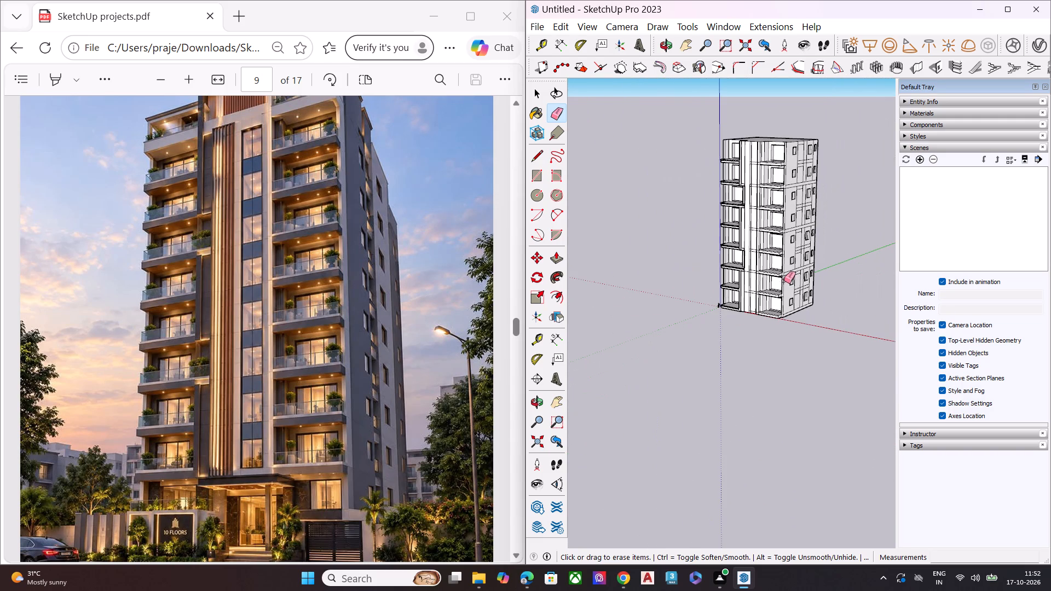
middle_click_drag(746, 131, 777, 122)
scroll(754, 138, "up", 9)
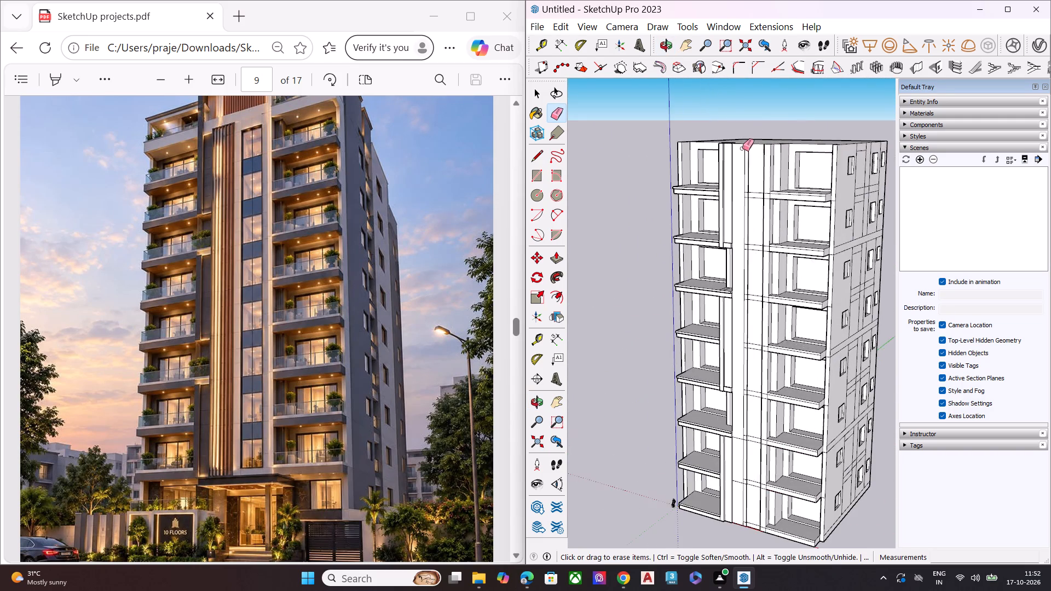
scroll(750, 166, "up", 4)
scroll(750, 167, "down", 1)
scroll(750, 167, "up", 5)
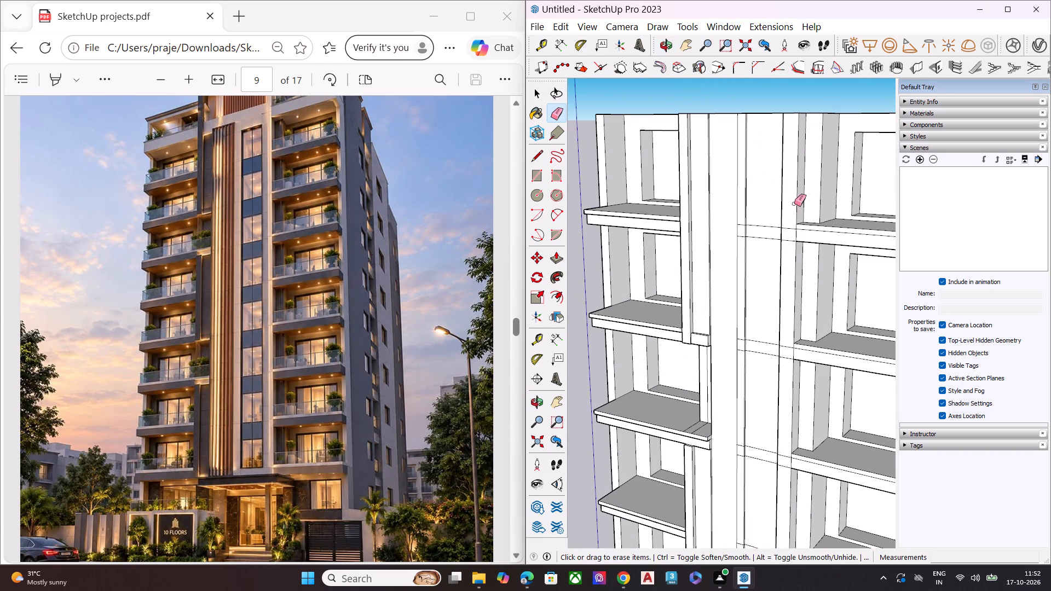
scroll(793, 205, "up", 4)
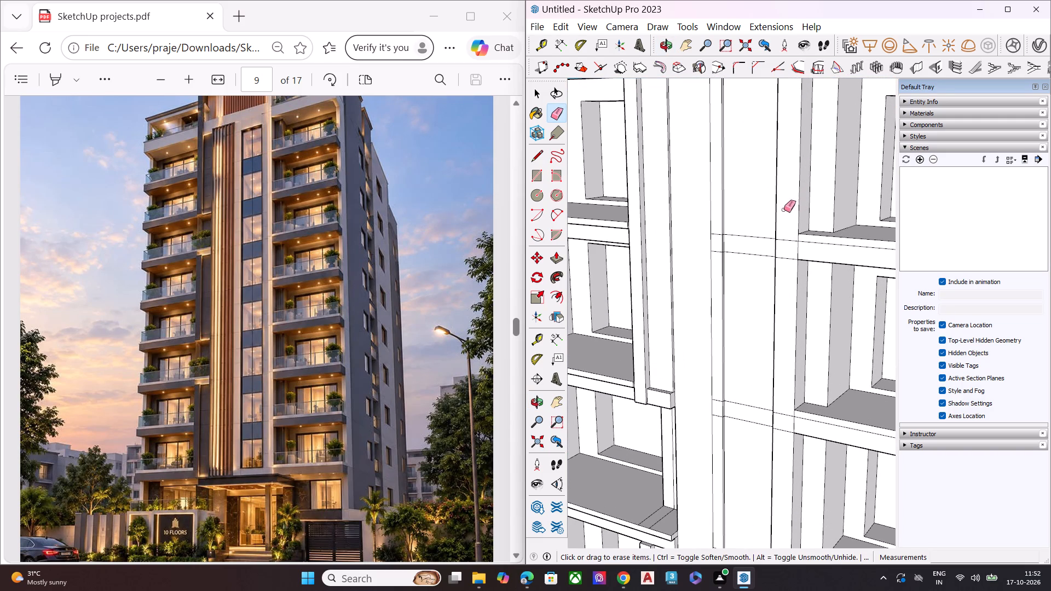
scroll(725, 239, "up", 12)
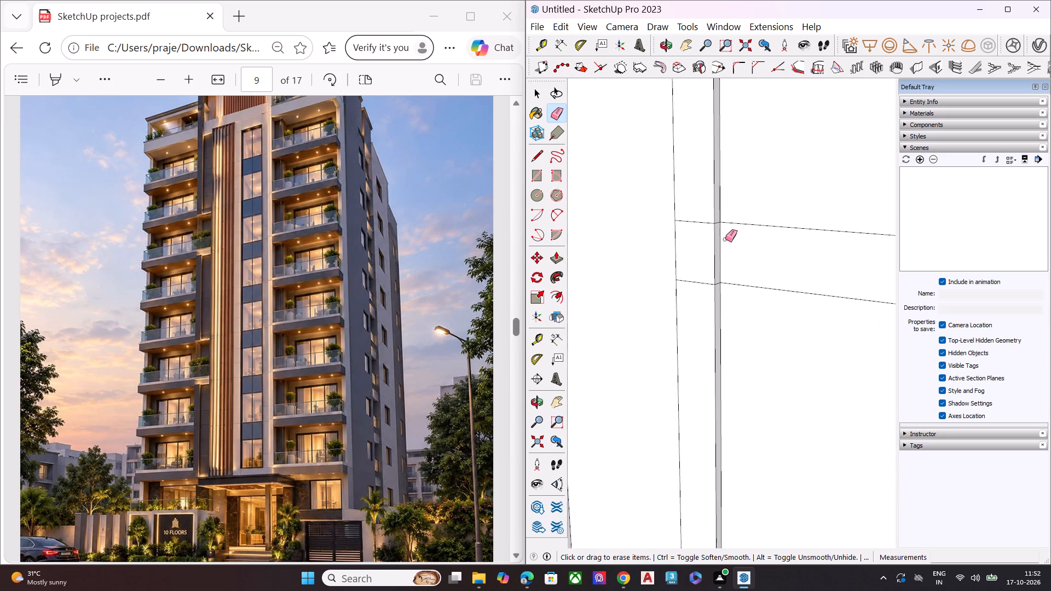
middle_click_drag(734, 228, 694, 377)
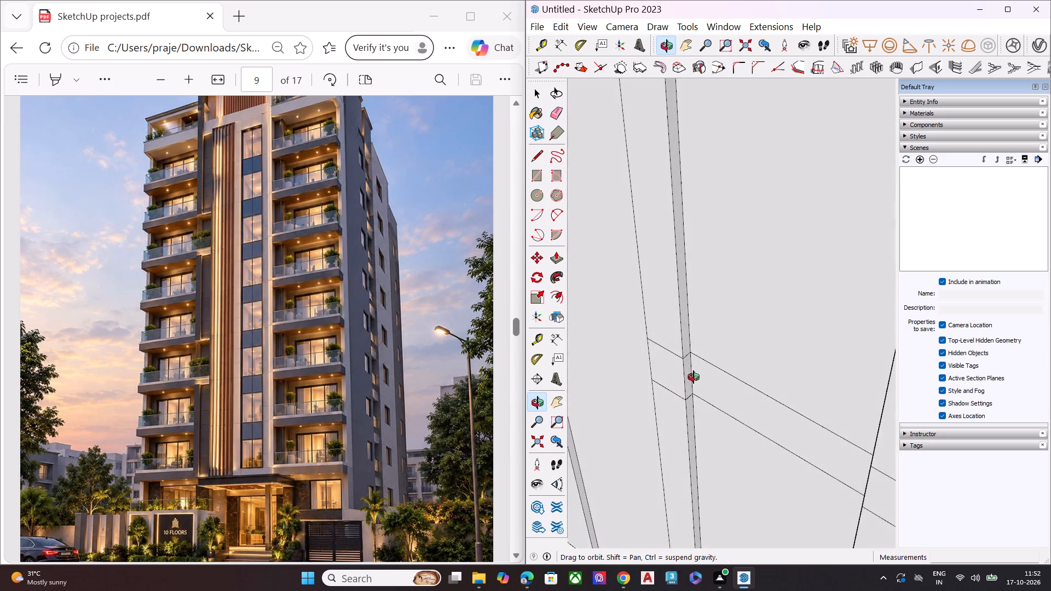
middle_click_drag(694, 377, 692, 378)
scroll(726, 329, "down", 6)
scroll(726, 329, "up", 1)
scroll(726, 329, "down", 2)
scroll(695, 344, "up", 6)
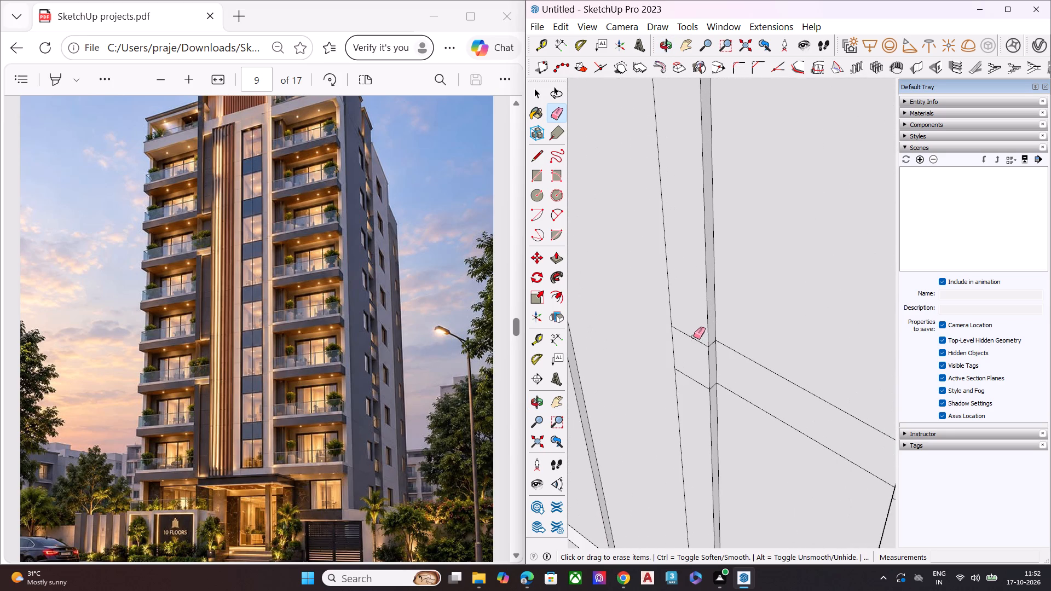
left_click(694, 337)
left_click(688, 376)
left_click(714, 344)
left_click(714, 387)
Erase the two floor lines crossing the same narrow strip one floor down, along with the short segments on its thin edge.
scroll(737, 275, "down", 2)
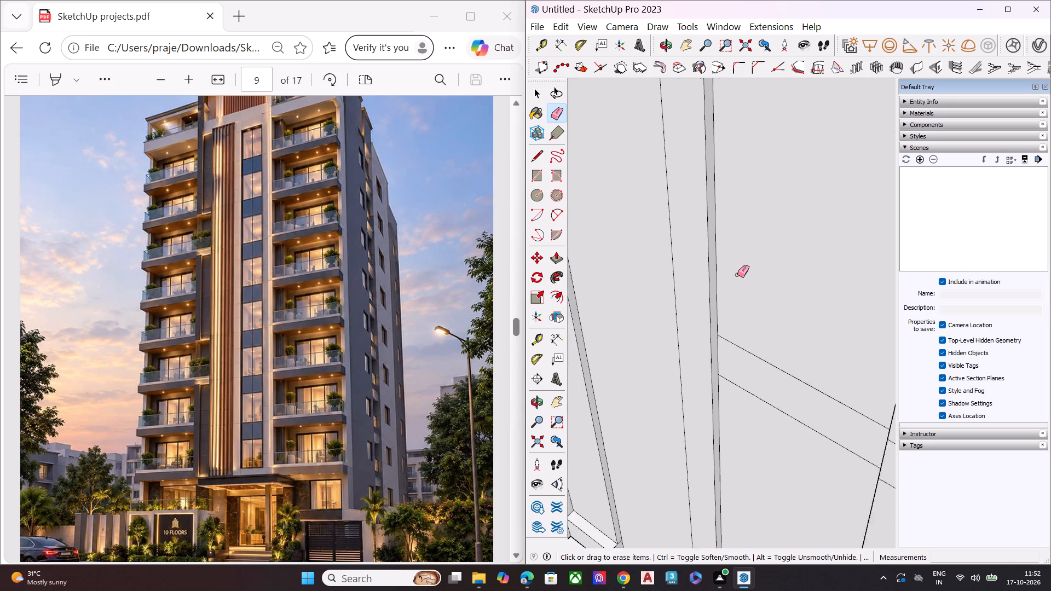
scroll(737, 275, "down", 12)
scroll(746, 266, "up", 1)
scroll(750, 267, "down", 3)
scroll(754, 425, "up", 2)
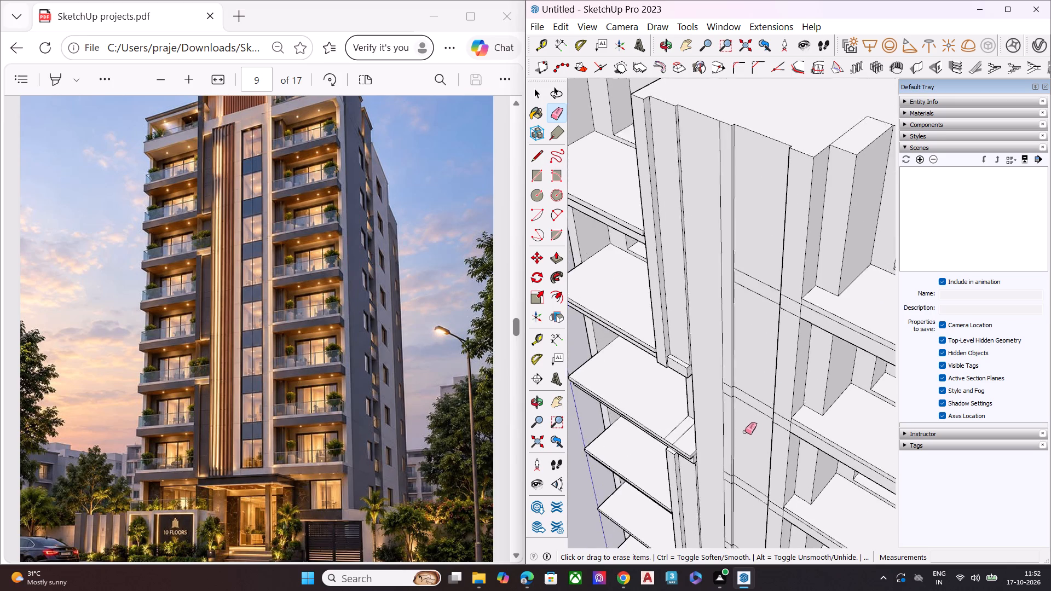
scroll(745, 432, "up", 6)
scroll(718, 368, "up", 1)
scroll(715, 357, "down", 1)
scroll(713, 352, "up", 3)
scroll(712, 349, "down", 1)
scroll(711, 348, "up", 12)
scroll(708, 318, "down", 2)
scroll(708, 318, "up", 1)
left_click(717, 313)
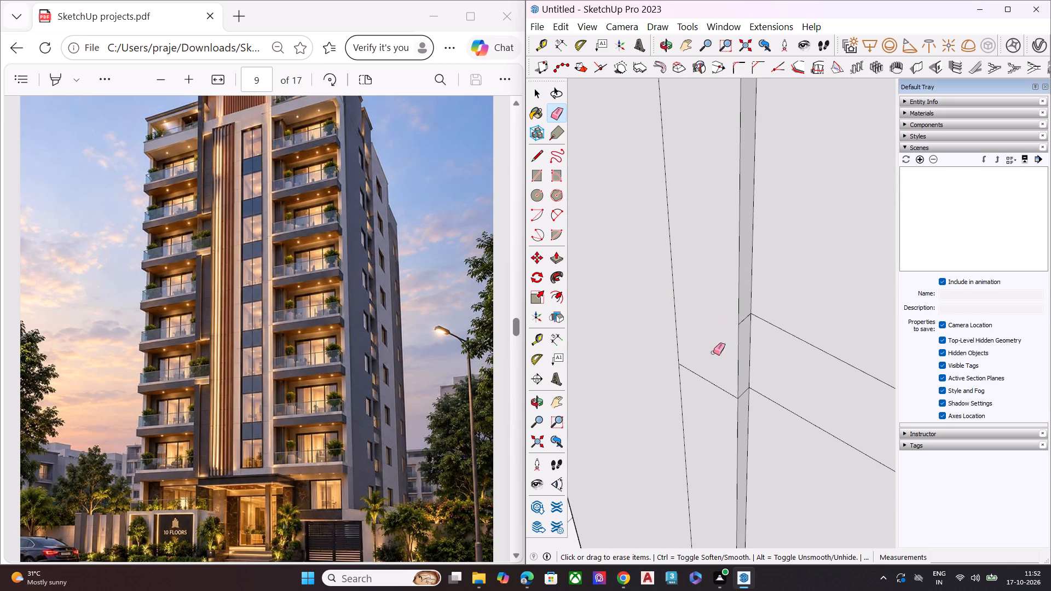
left_click(714, 385)
left_click(744, 392)
left_click(746, 318)
Erase the leftover floor lines crossing the plain panel and the adjoining narrow strip at the second-lowest floor level.
scroll(714, 320, "down", 3)
scroll(696, 299, "up", 1)
scroll(696, 299, "down", 1)
scroll(695, 298, "up", 1)
scroll(695, 298, "down", 17)
scroll(717, 282, "up", 2)
scroll(717, 282, "down", 4)
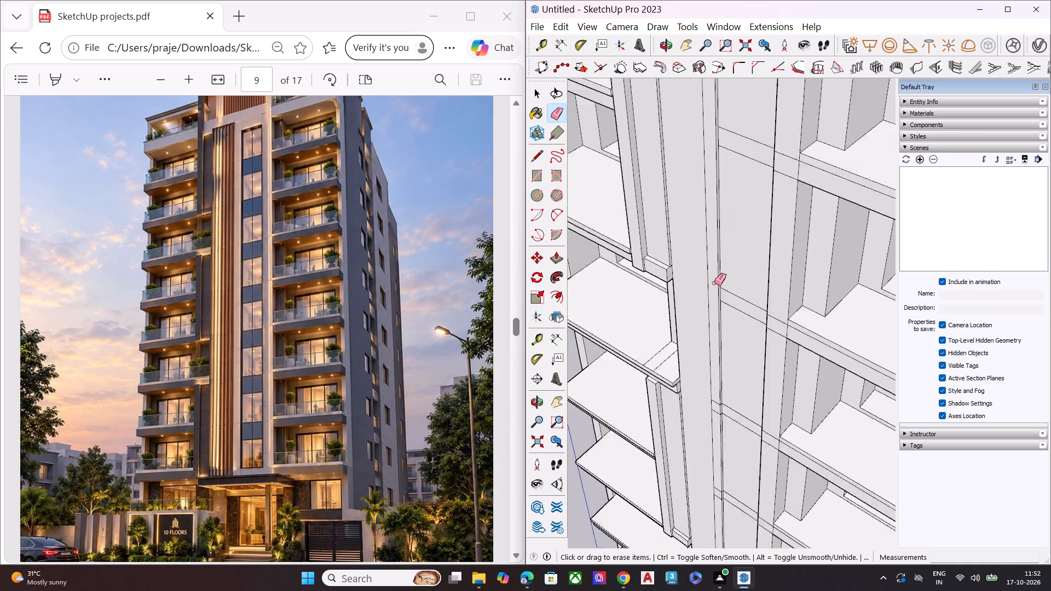
scroll(714, 283, "down", 6)
scroll(714, 283, "up", 2)
scroll(714, 283, "down", 5)
scroll(701, 513, "up", 2)
scroll(702, 514, "down", 2)
scroll(702, 514, "up", 8)
scroll(727, 462, "up", 5)
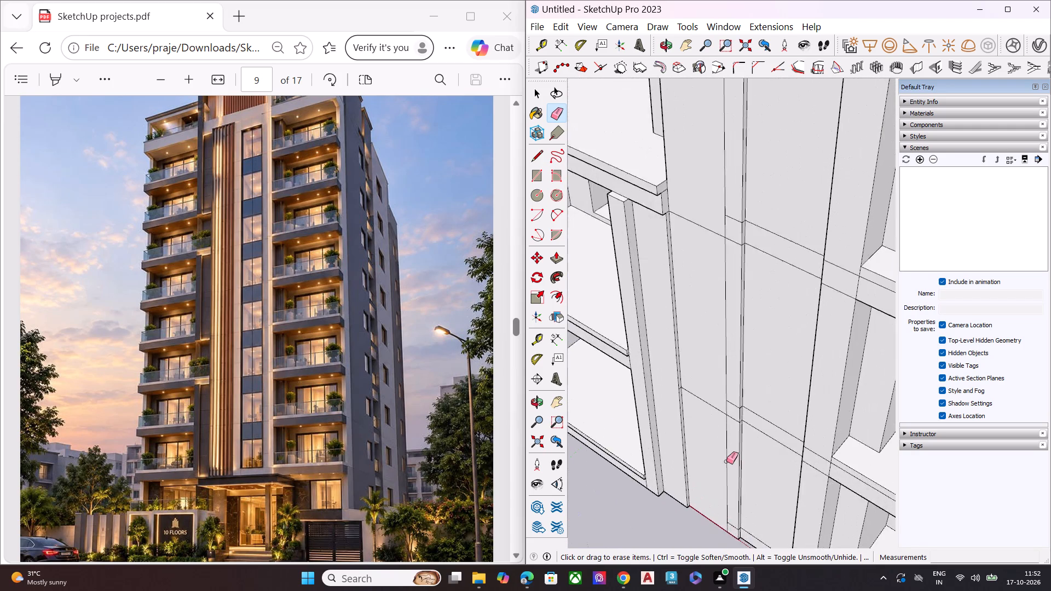
scroll(726, 461, "up", 4)
scroll(727, 427, "down", 1)
scroll(727, 431, "up", 1)
scroll(730, 445, "down", 5)
scroll(733, 455, "up", 1)
scroll(733, 455, "down", 6)
scroll(733, 455, "up", 1)
scroll(733, 455, "down", 1)
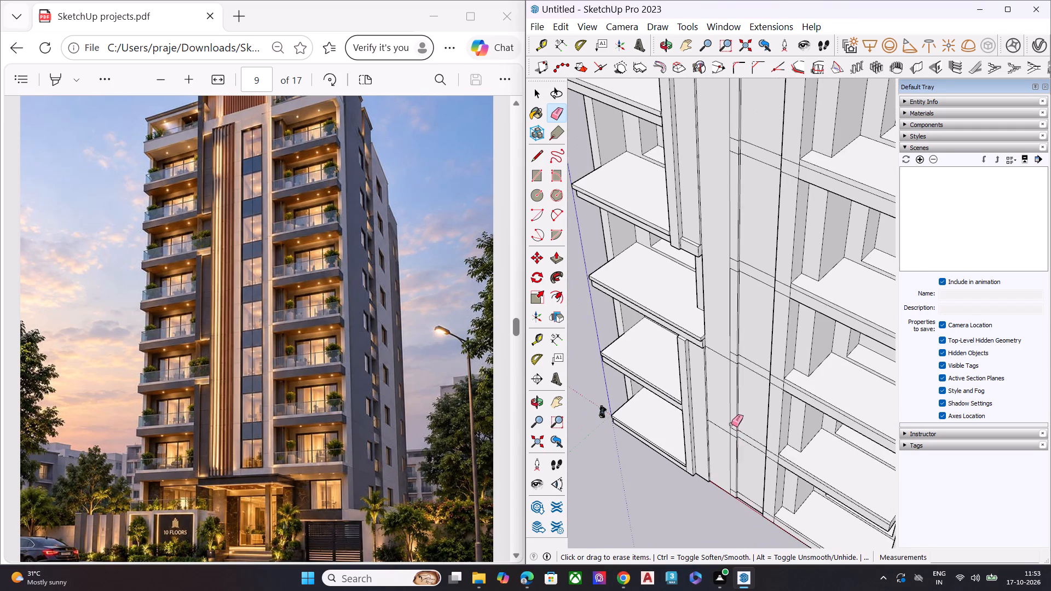
scroll(731, 424, "down", 2)
scroll(731, 424, "up", 1)
scroll(731, 424, "down", 5)
scroll(720, 370, "up", 7)
scroll(722, 373, "down", 1)
scroll(722, 373, "up", 7)
scroll(736, 399, "down", 2)
scroll(734, 399, "up", 4)
left_click(732, 408)
left_click(759, 409)
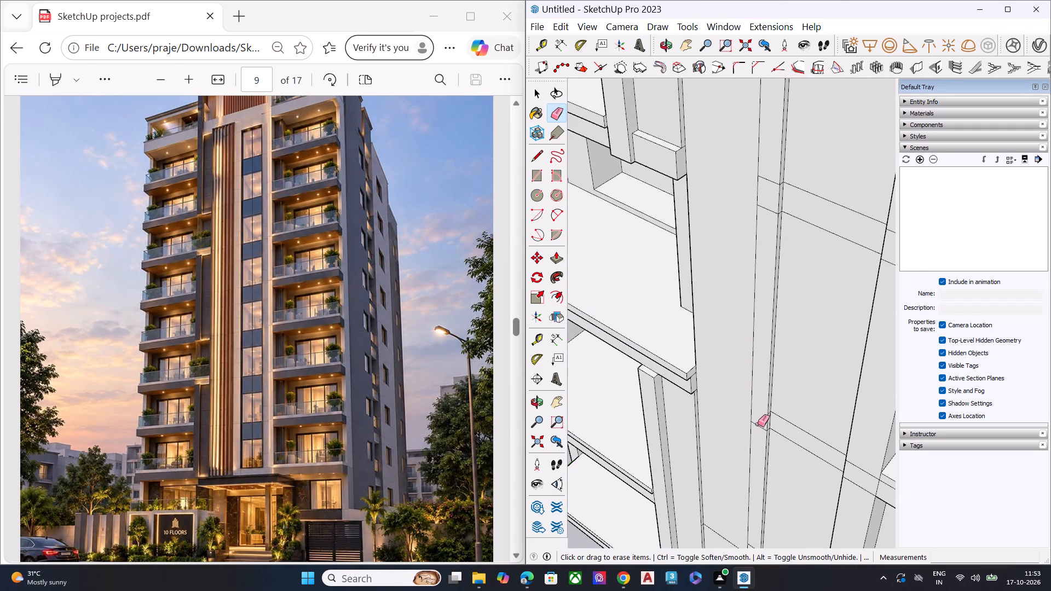
left_click(758, 427)
Erase the lowest floor level's lines across the plain panel and narrow strip, plus the short segment on the panel's thin edge.
scroll(752, 398, "down", 8)
scroll(750, 511, "up", 2)
scroll(750, 512, "down", 1)
scroll(750, 512, "up", 16)
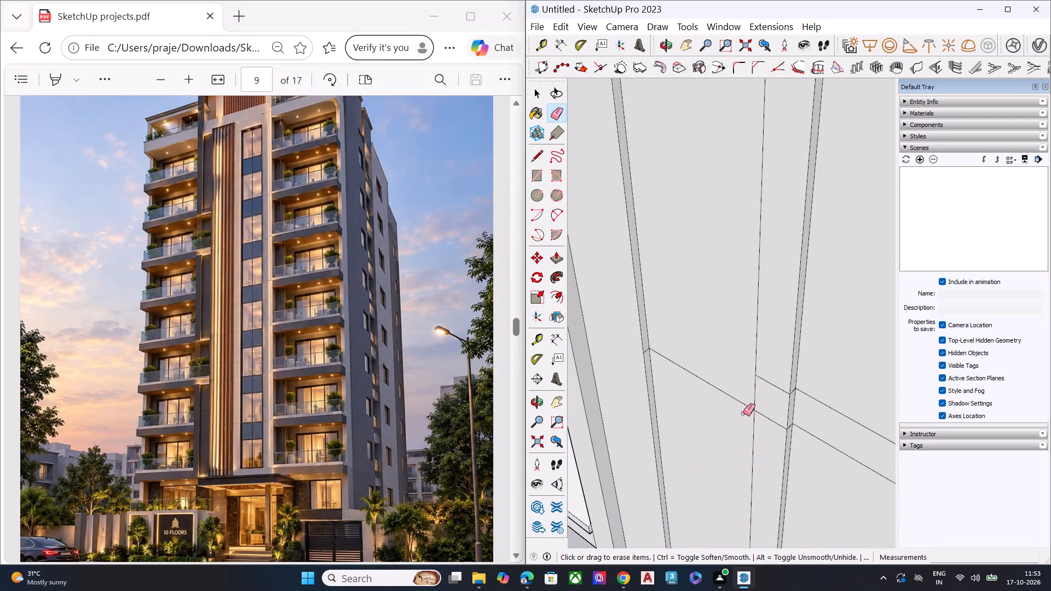
left_click(742, 401)
left_click(769, 381)
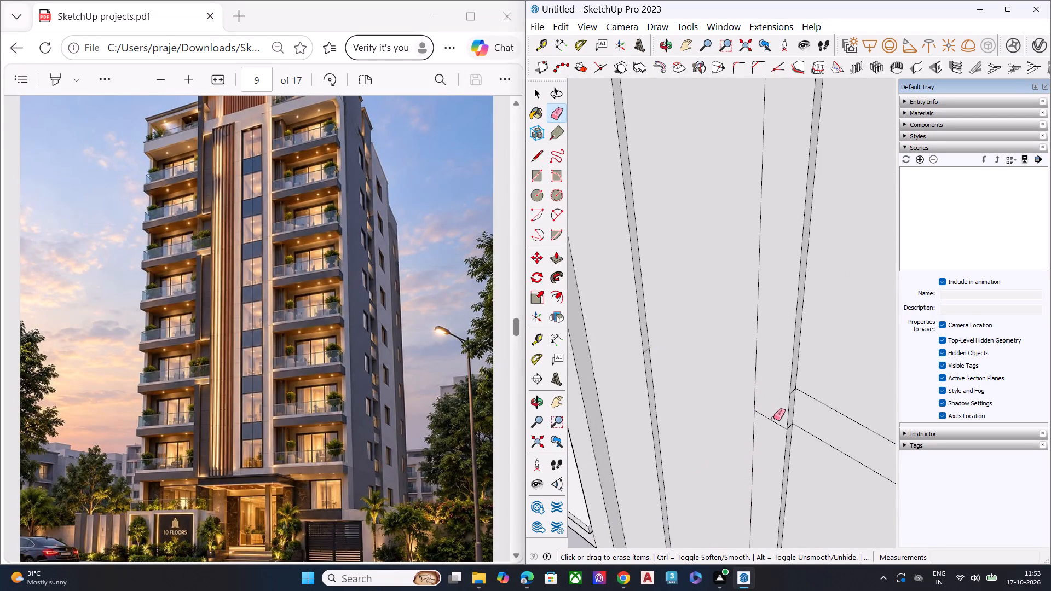
left_click(773, 422)
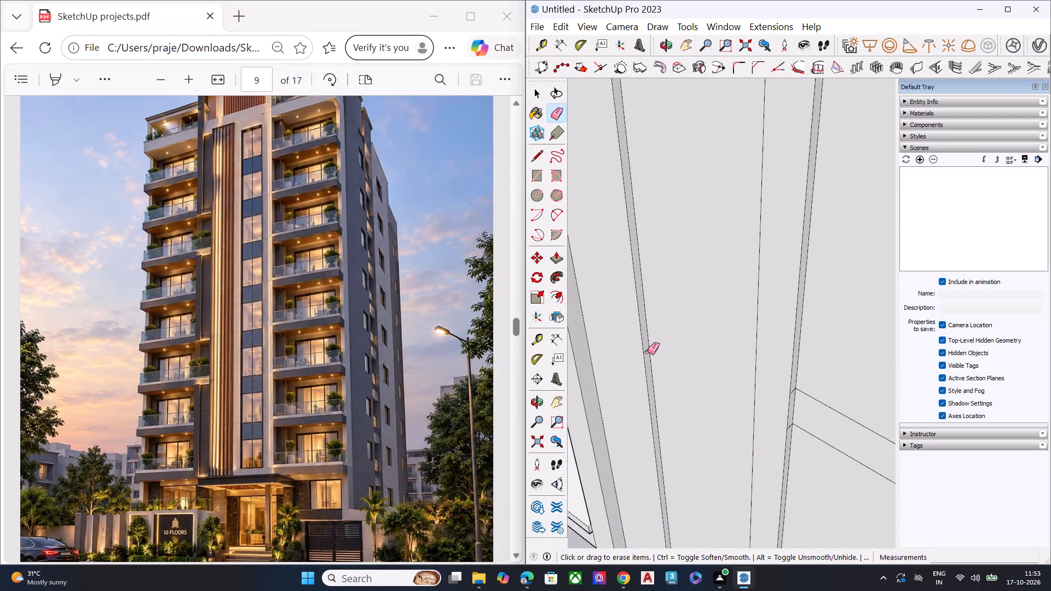
left_click(647, 350)
Erase the two floor lines crossing the narrow strip at the next uncleared level above the cleared lower floors.
scroll(662, 349, "down", 7)
scroll(680, 426, "down", 2)
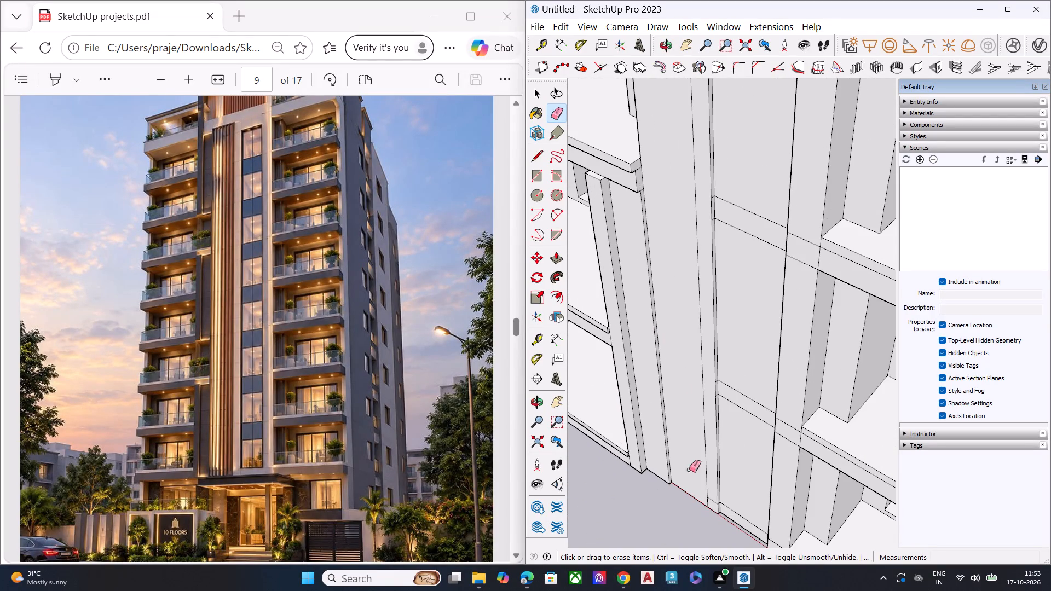
scroll(700, 486, "down", 8)
middle_click_drag(703, 493, 709, 455)
scroll(689, 299, "up", 3)
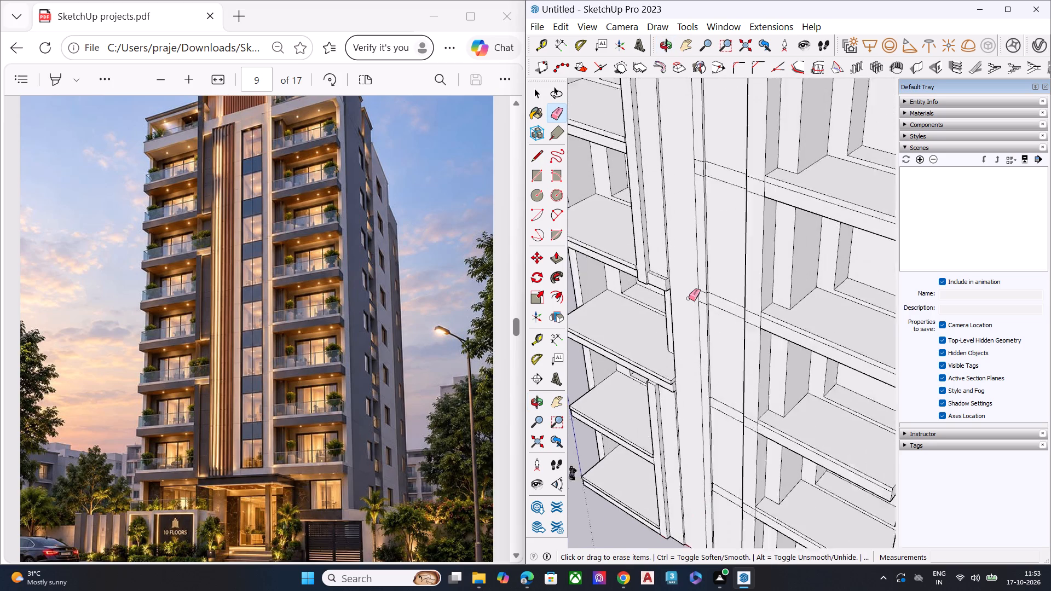
scroll(689, 298, "up", 13)
left_click(732, 285)
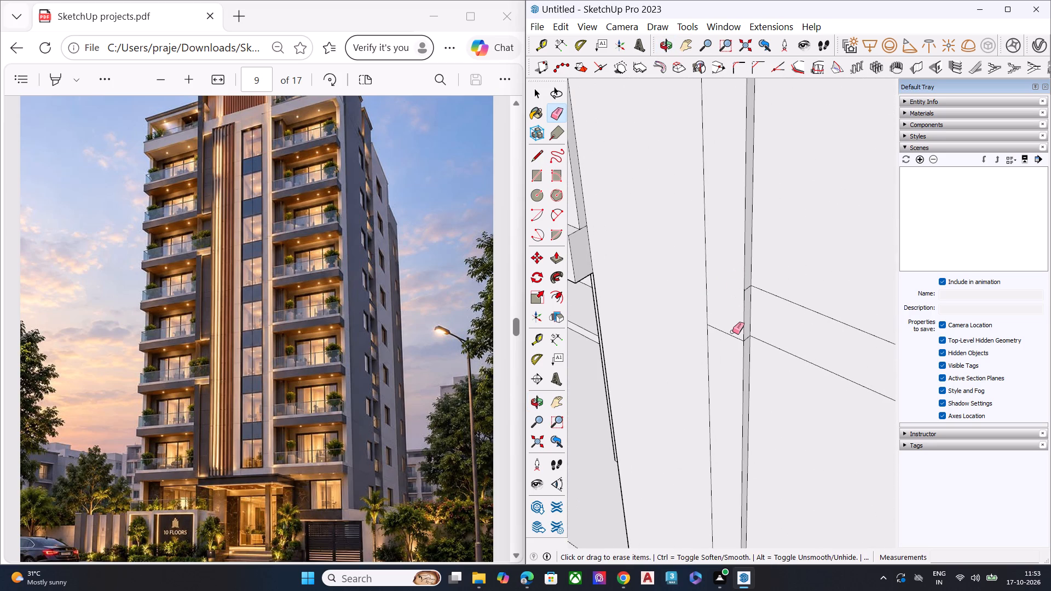
left_click(731, 336)
Erase the pair of floor lines crossing the narrow strip at another uncleared level farther up the facade.
scroll(720, 373, "down", 5)
scroll(706, 419, "down", 8)
scroll(706, 428, "up", 1)
scroll(706, 428, "down", 6)
scroll(709, 222, "up", 8)
scroll(695, 138, "up", 4)
scroll(695, 138, "down", 2)
scroll(695, 138, "up", 4)
scroll(696, 140, "down", 1)
scroll(696, 141, "up", 3)
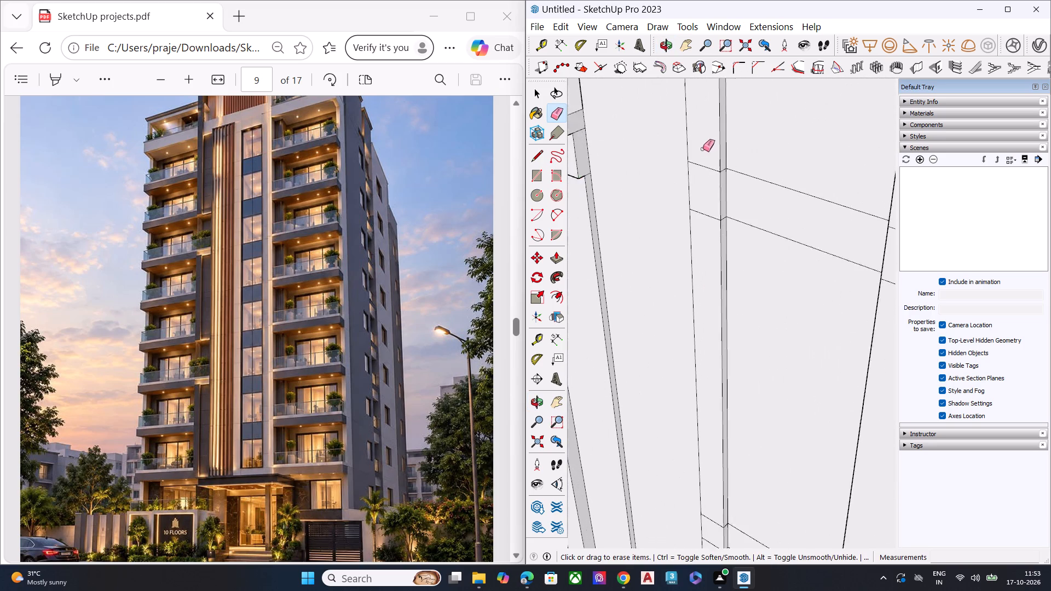
scroll(703, 149, "up", 3)
left_click(716, 179)
left_click(709, 246)
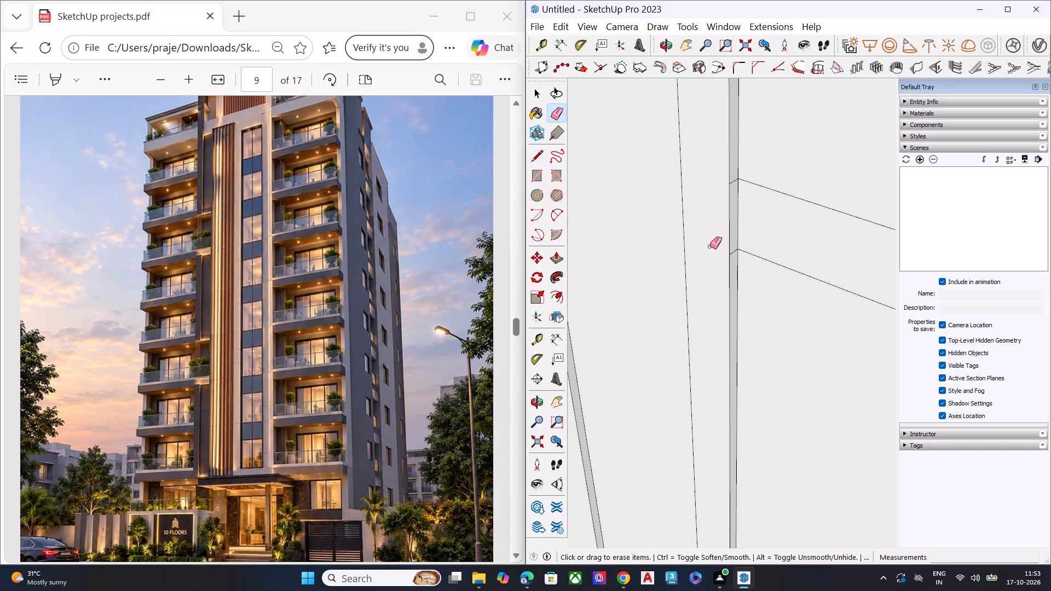
Erase the last pair of floor lines crossing the narrow strip at mid-height.
scroll(710, 246, "down", 7)
scroll(712, 506, "up", 1)
scroll(712, 506, "down", 1)
scroll(712, 506, "up", 13)
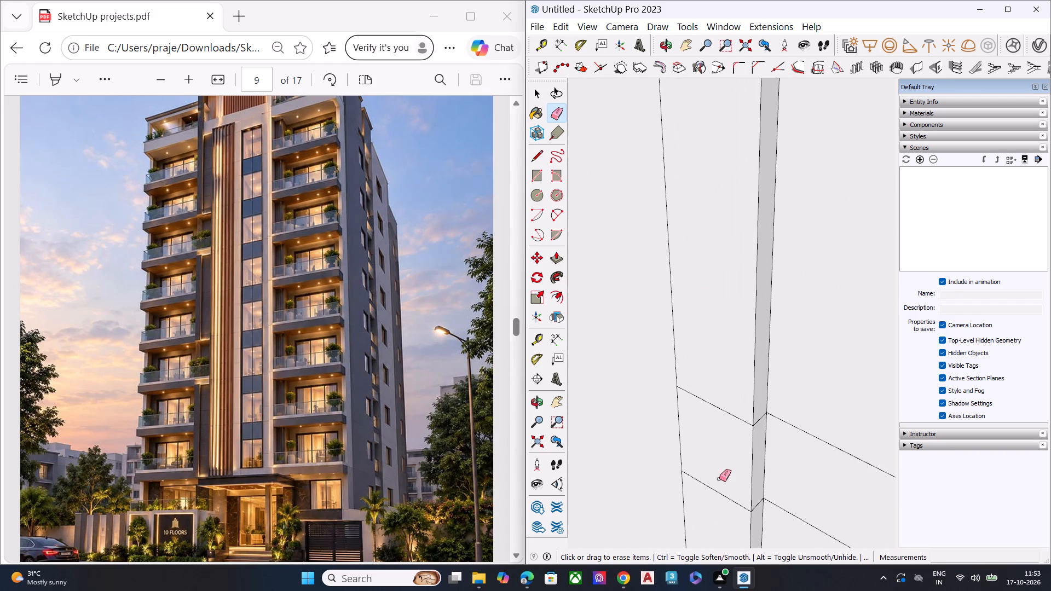
left_click(724, 412)
left_click(723, 494)
Push/pull the plain wall panel between the upper fin and the narrow strip outward by 8 13/16".
scroll(722, 442, "down", 3)
scroll(722, 442, "up", 1)
scroll(722, 442, "down", 20)
scroll(722, 442, "down", 14)
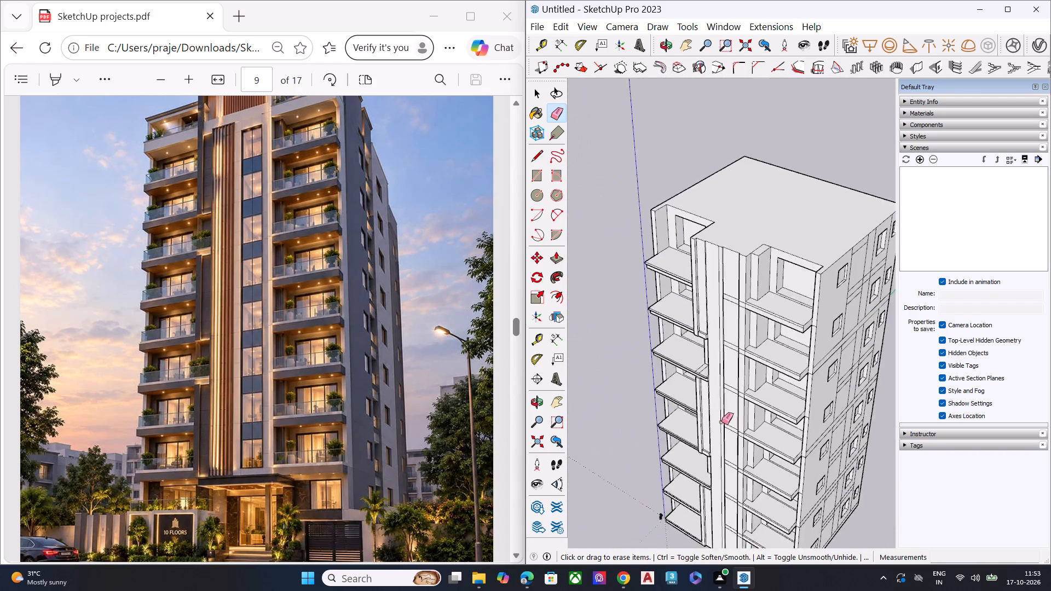
scroll(721, 422, "down", 3)
middle_click_drag(721, 422, 758, 378)
key("space")
scroll(741, 247, "up", 8)
scroll(713, 301, "up", 8)
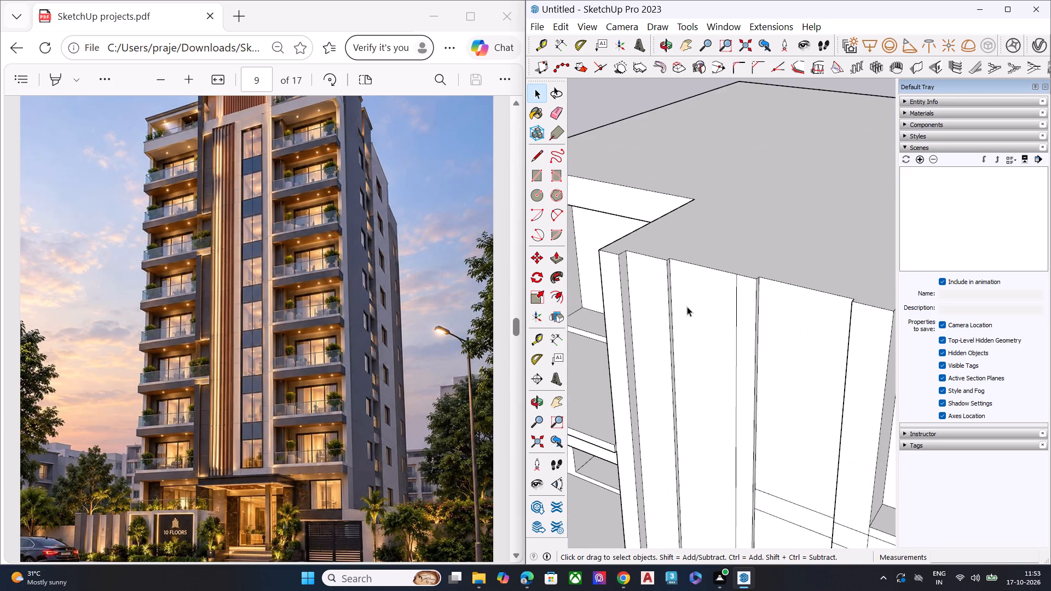
middle_click_drag(704, 296, 699, 396)
scroll(698, 397, "up", 5)
scroll(705, 365, "down", 1)
scroll(706, 363, "up", 3)
left_click(719, 344)
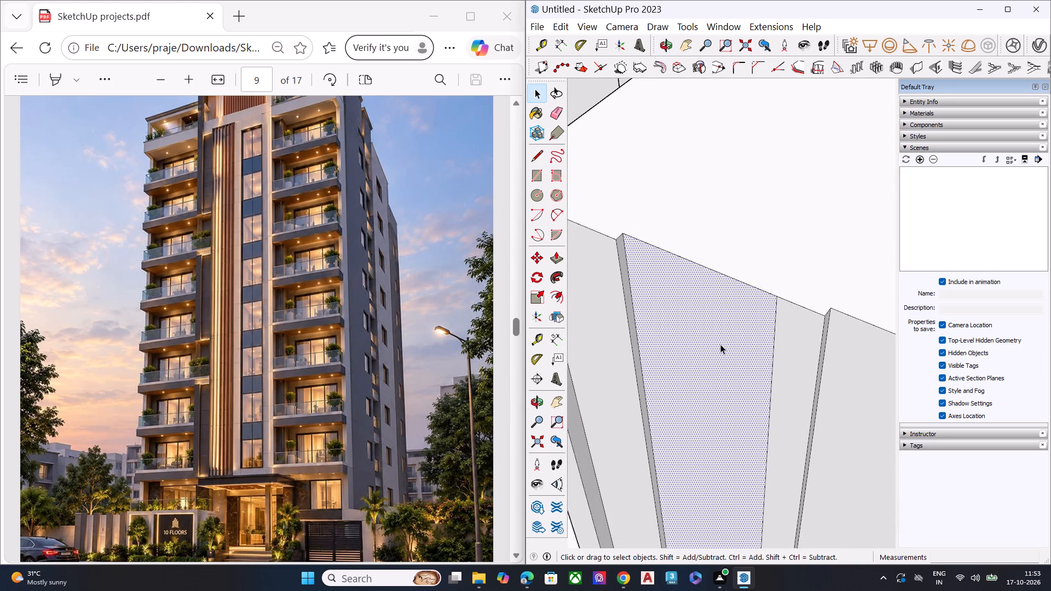
key("p")
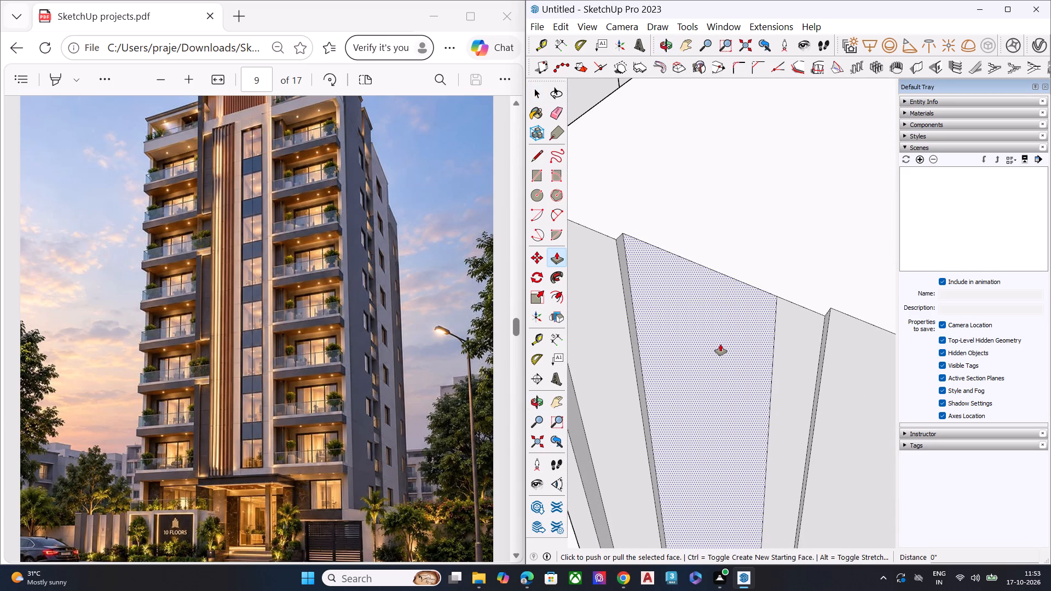
left_click(720, 344)
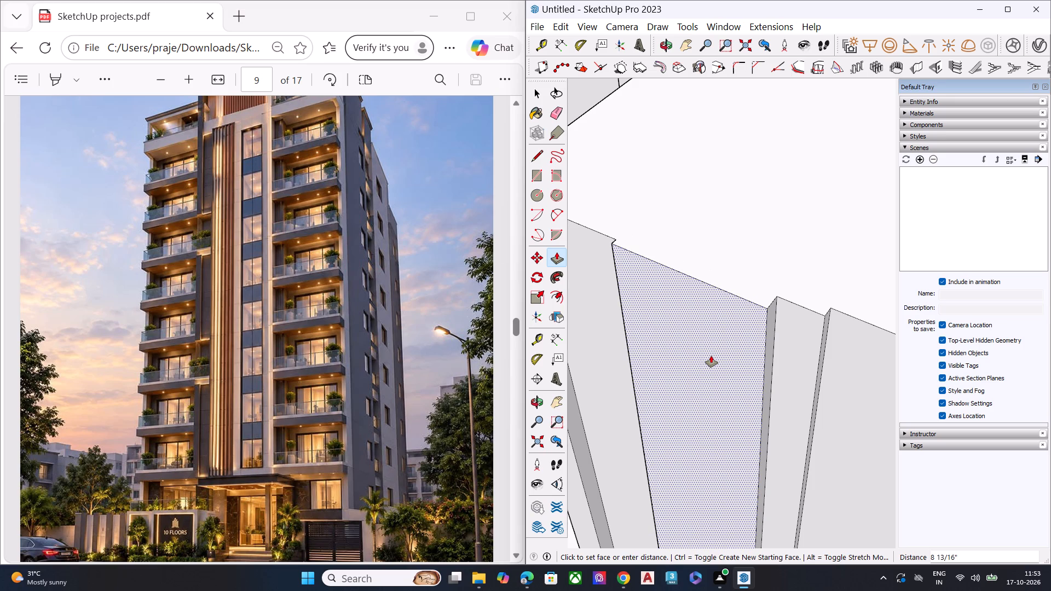
left_click(711, 356)
key("space")
Examine the top of the projecting central panel and its neighbouring strips from several angles.
scroll(770, 346, "down", 4)
scroll(772, 346, "up", 1)
scroll(772, 346, "down", 3)
scroll(773, 346, "up", 1)
scroll(774, 346, "down", 1)
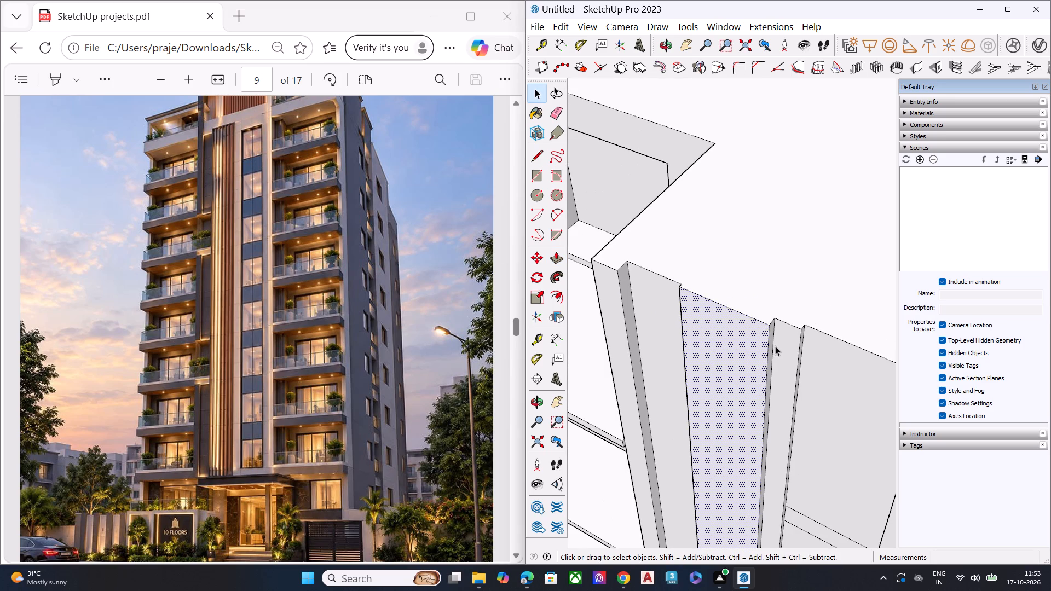
middle_click_drag(793, 352, 699, 386)
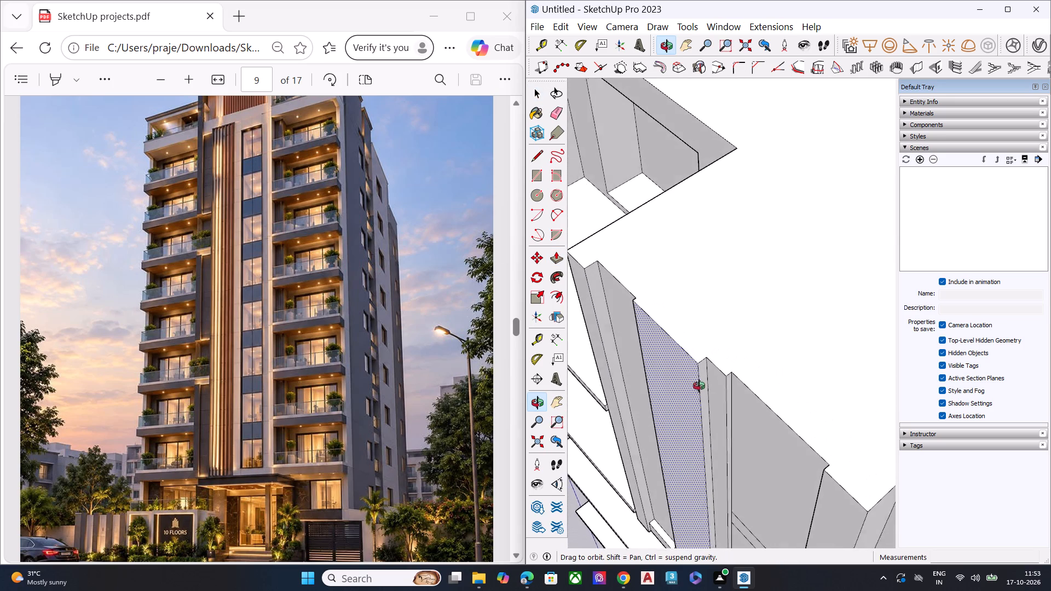
middle_click_drag(699, 386, 700, 285)
scroll(718, 267, "down", 8)
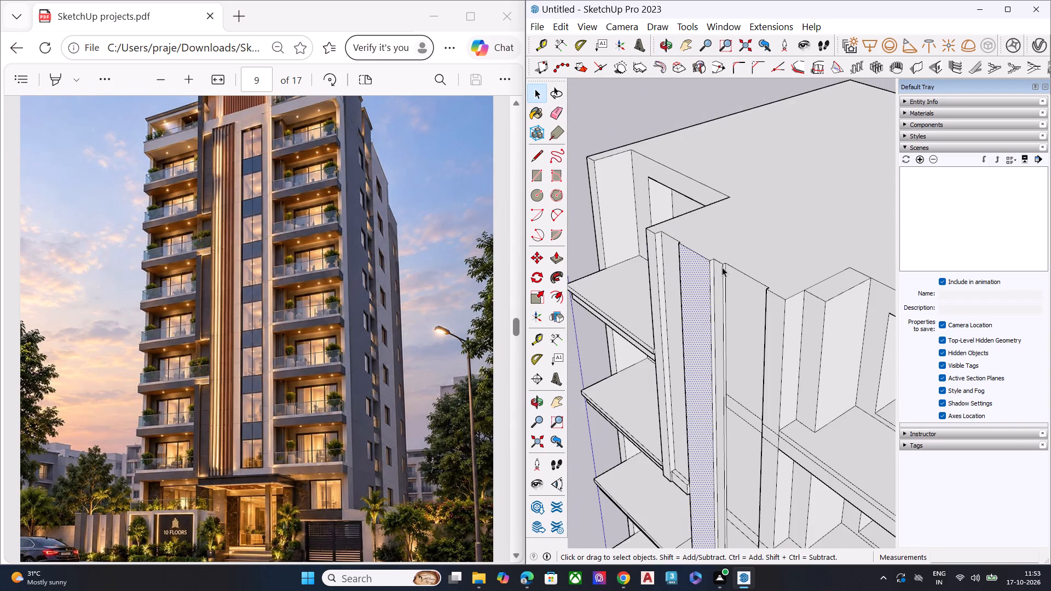
Examine the tower's central vertical strips and balcony levels from the front against the page 9 render.
scroll(725, 270, "down", 2)
scroll(726, 270, "up", 2)
scroll(726, 270, "down", 6)
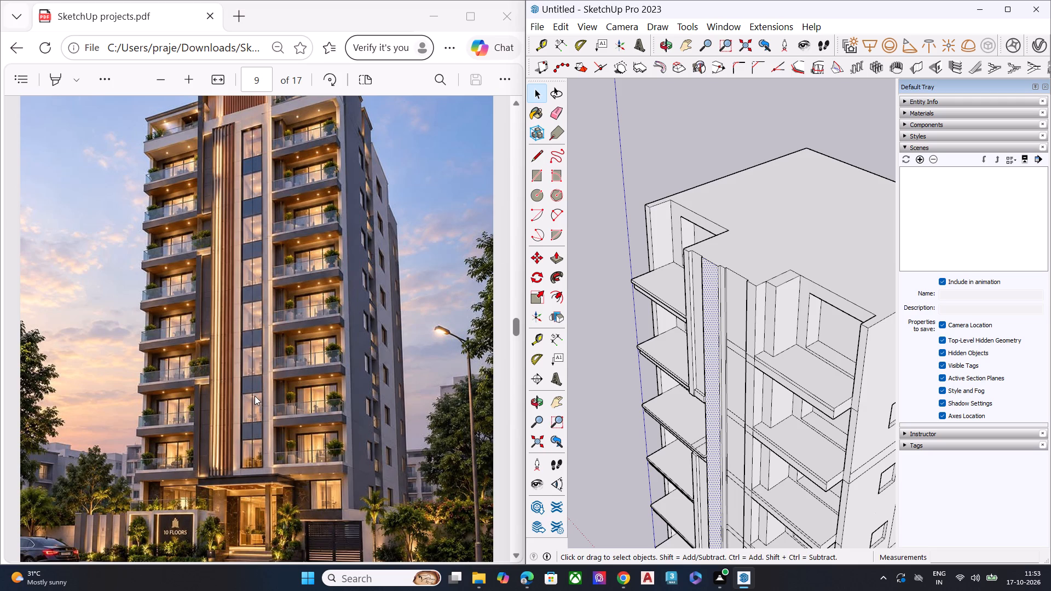
scroll(756, 233, "down", 8)
middle_click_drag(781, 291, 790, 246)
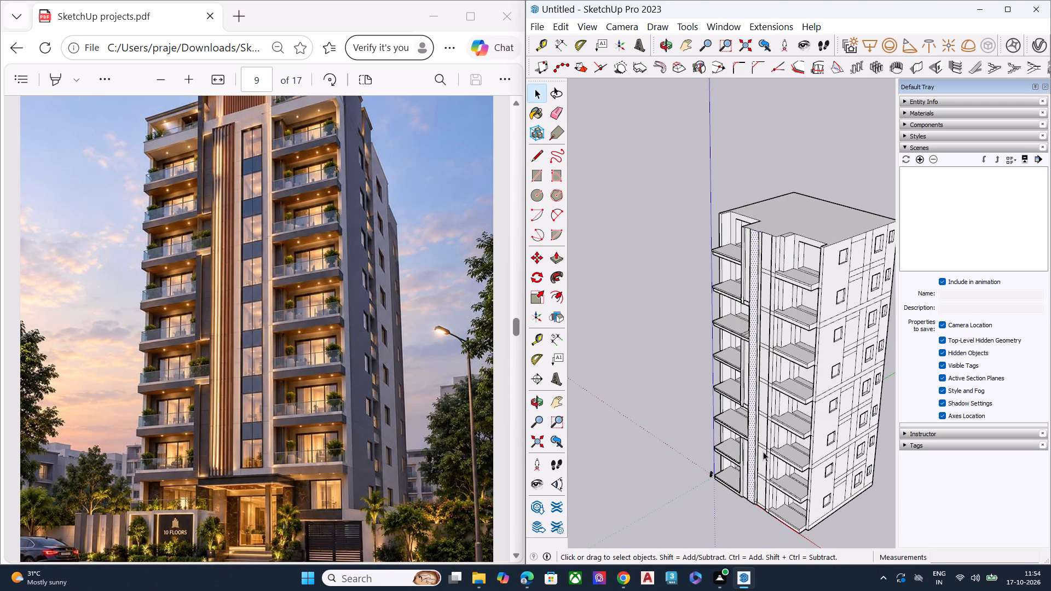
scroll(838, 256, "up", 2)
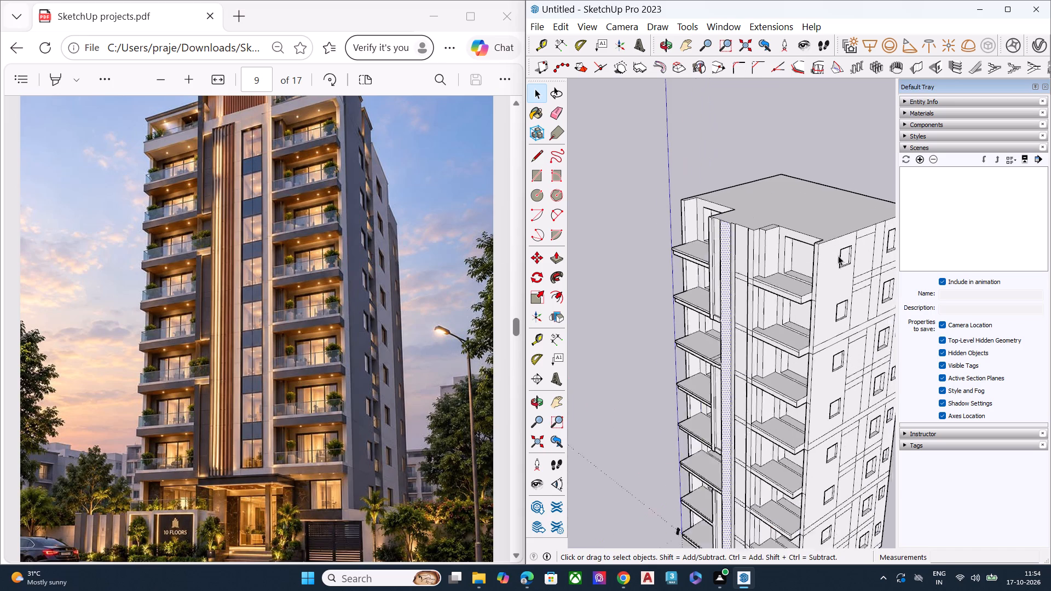
scroll(838, 256, "up", 2)
left_click(747, 129)
scroll(748, 136, "down", 1)
middle_click_drag(777, 179, 874, 115)
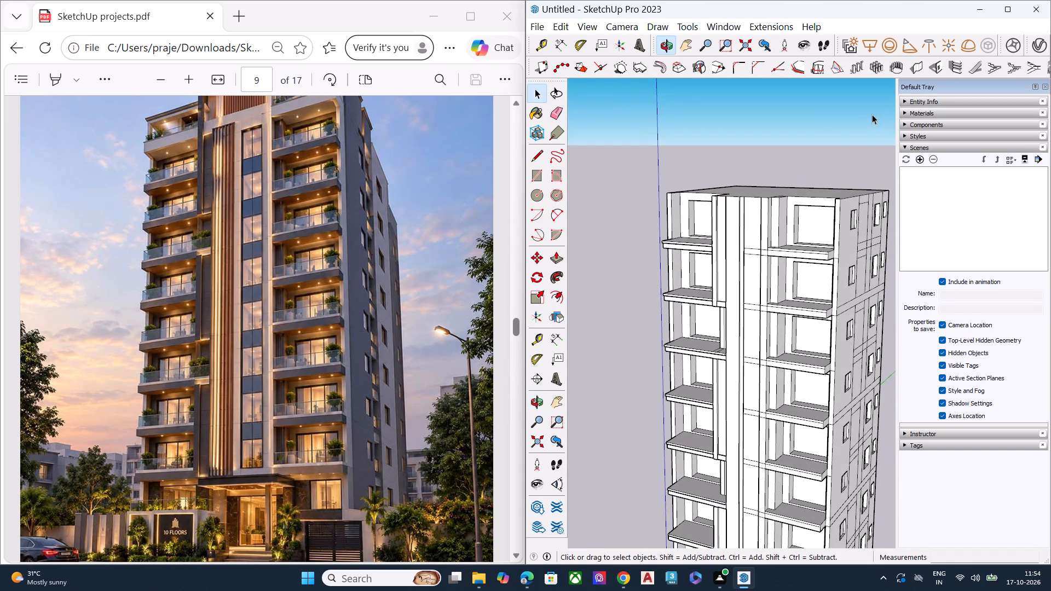
scroll(698, 119, "down", 7)
middle_click_drag(723, 216, 766, 156)
scroll(769, 190, "up", 8)
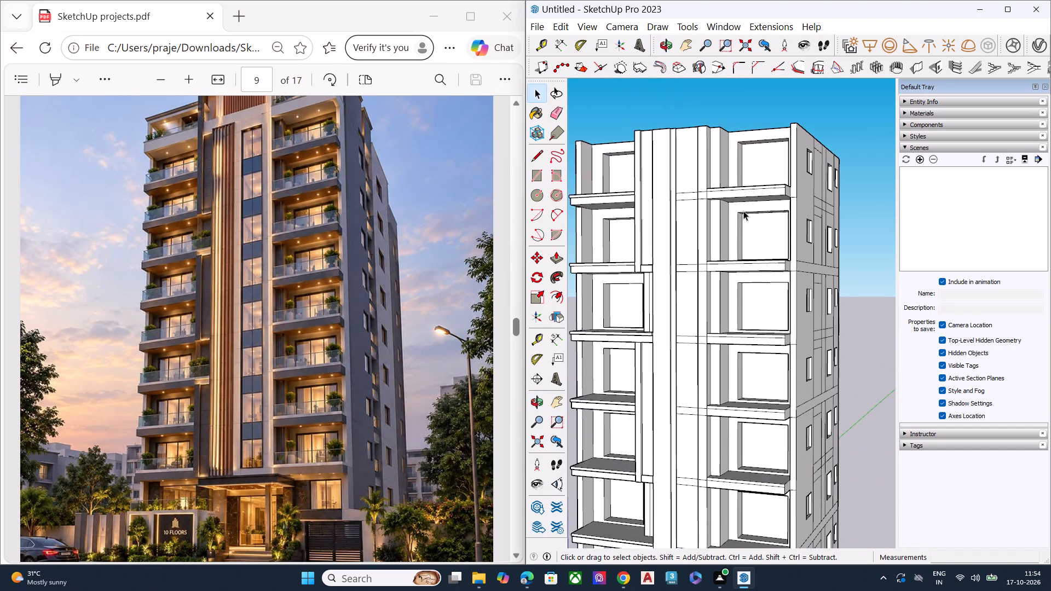
scroll(748, 209, "down", 6)
scroll(748, 209, "up", 5)
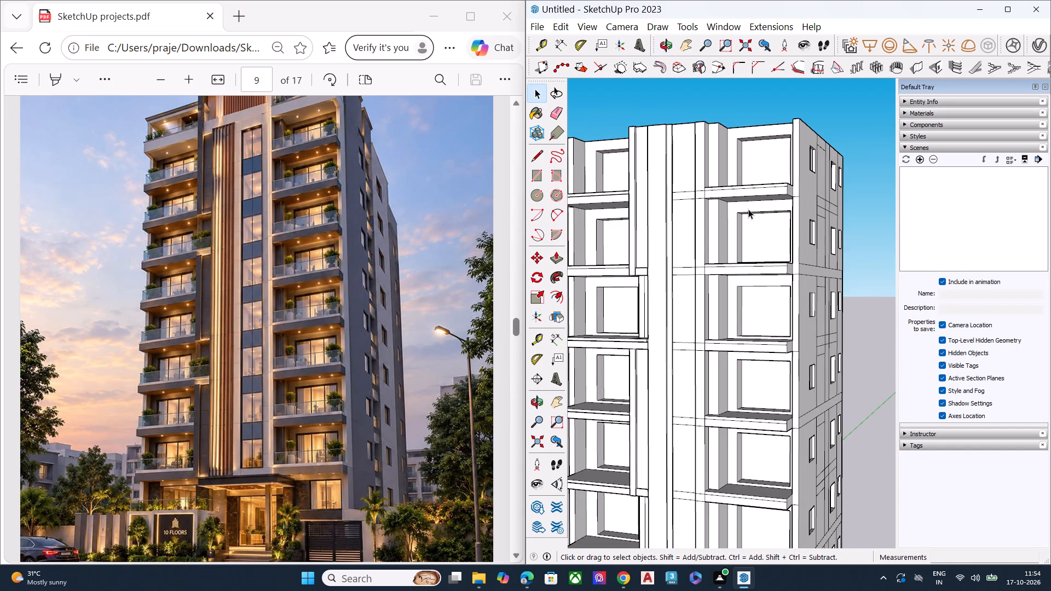
scroll(625, 296, "up", 11)
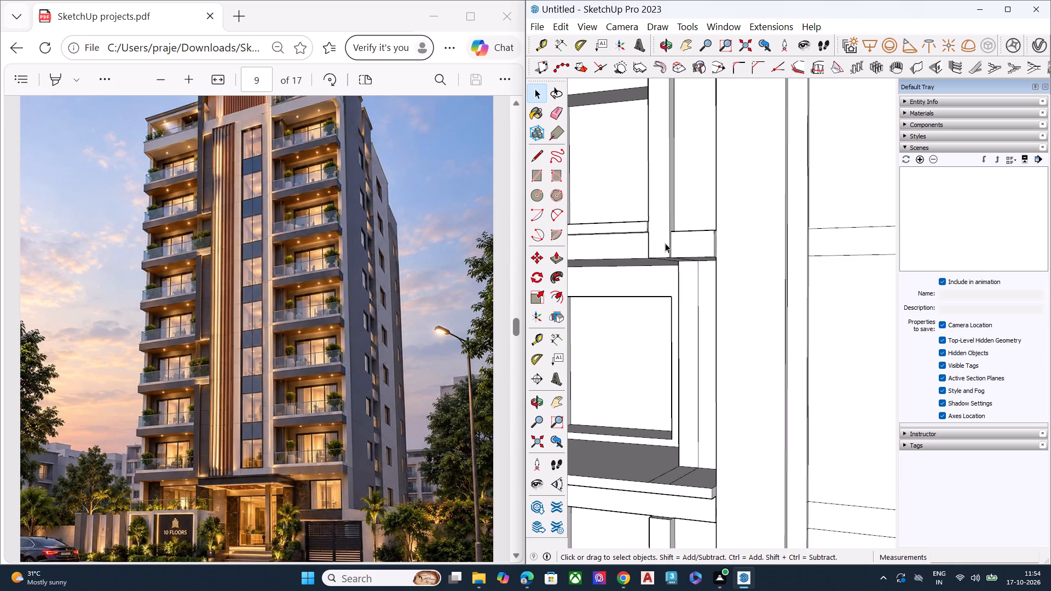
scroll(665, 243, "down", 8)
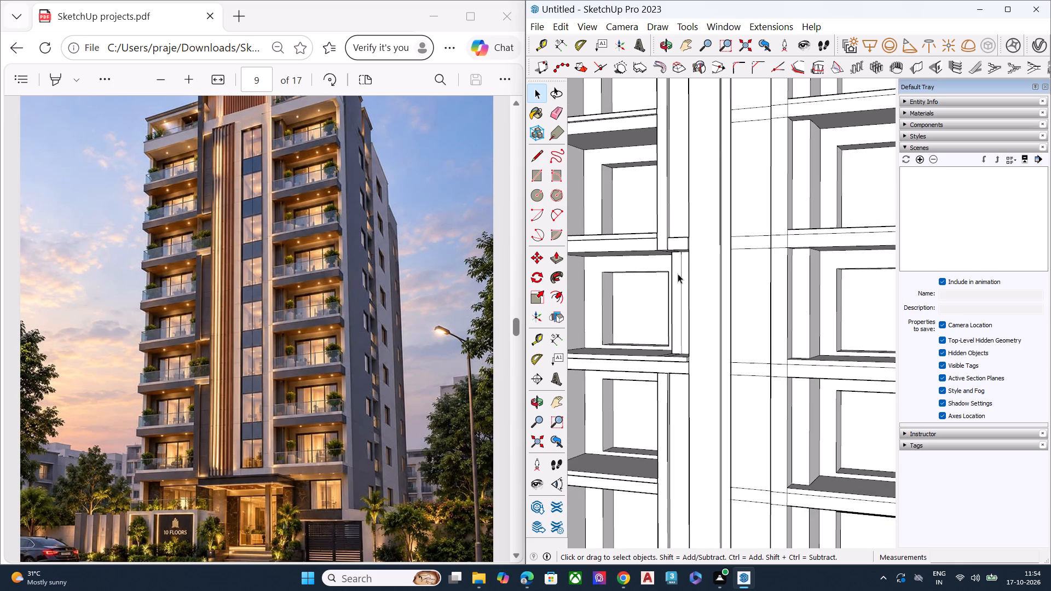
scroll(673, 276, "down", 7)
scroll(683, 335, "down", 9)
scroll(682, 414, "up", 1)
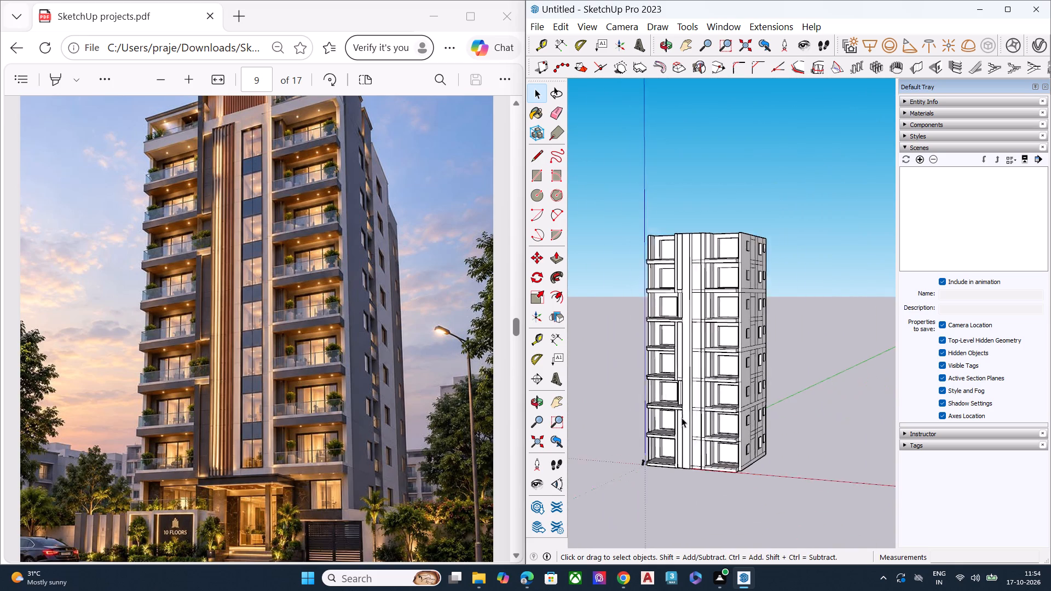
scroll(682, 418, "up", 1)
scroll(681, 418, "down", 1)
scroll(679, 425, "up", 7)
scroll(678, 428, "down", 1)
scroll(678, 428, "up", 1)
middle_click_drag(724, 370, 660, 395)
scroll(727, 273, "up", 1)
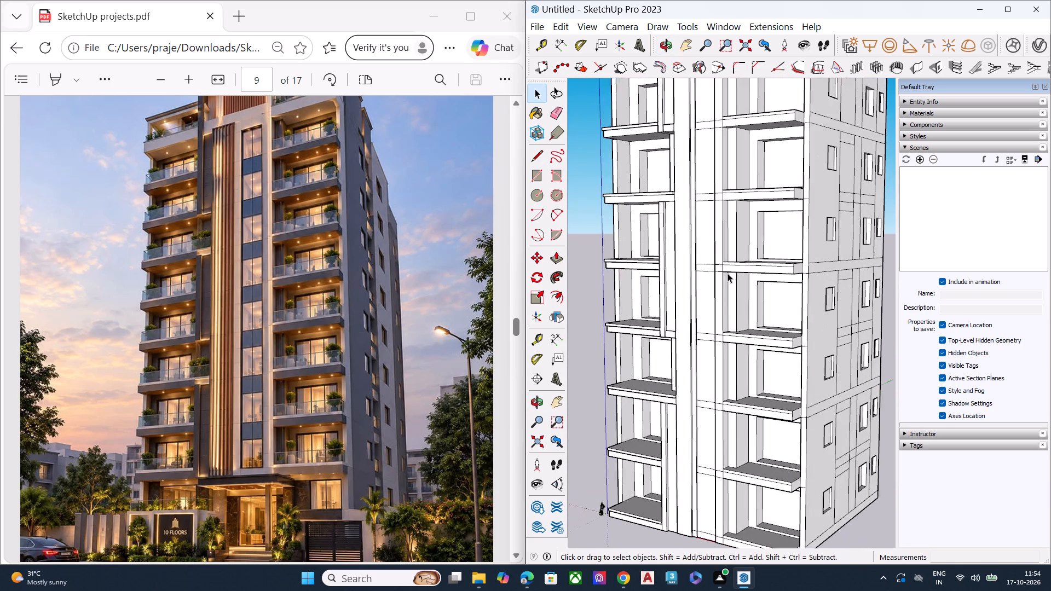
scroll(727, 273, "up", 1)
scroll(727, 275, "down", 3)
scroll(727, 275, "up", 6)
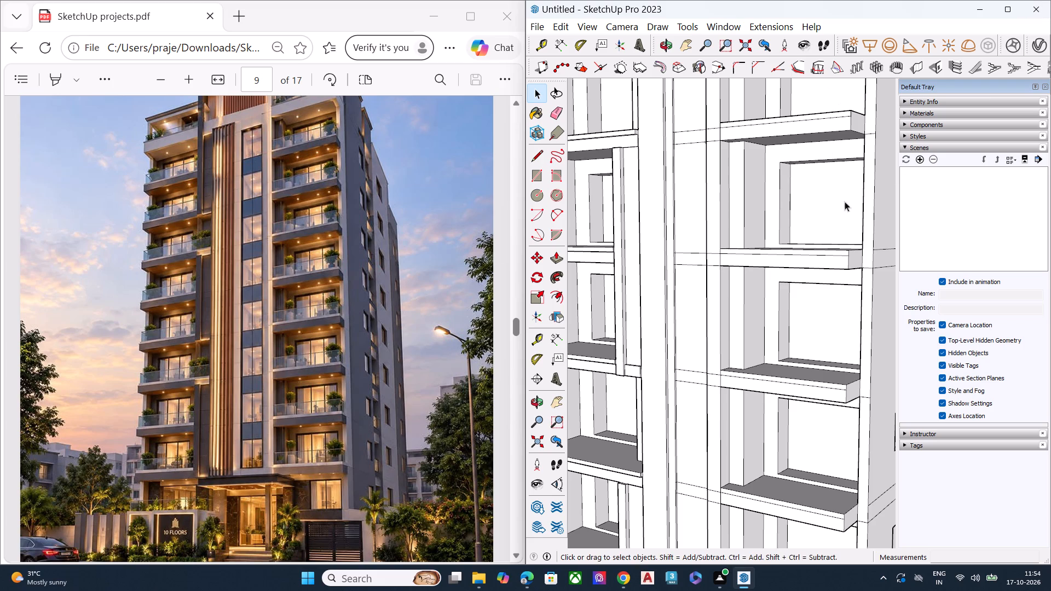
scroll(734, 169, "up", 1)
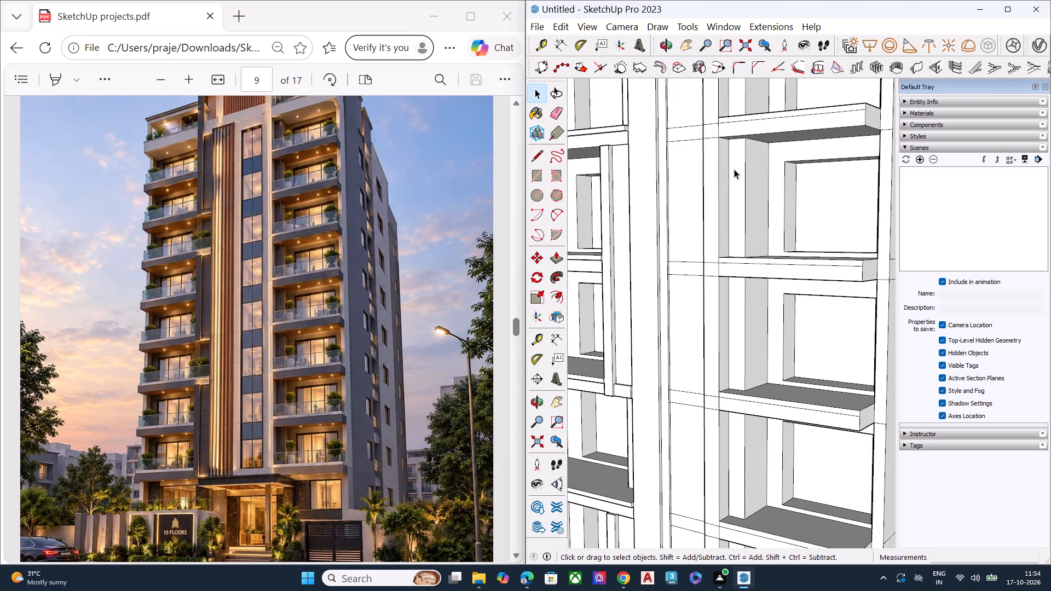
Examine the recessed panels between the central vertical strips from steep angles, including the top panel and the roof edge.
middle_click_drag(753, 158, 974, 421)
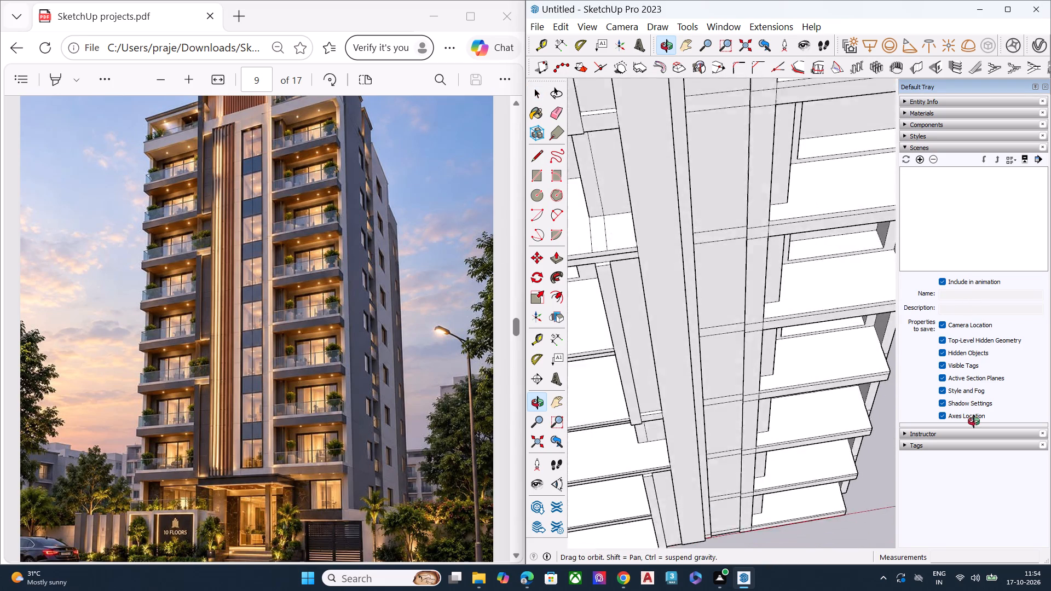
middle_click_drag(974, 421, 1021, 530)
middle_click_drag(832, 232, 845, 316)
middle_click_drag(835, 265, 825, 178)
scroll(825, 178, "up", 1)
left_click(690, 454)
scroll(810, 266, "down", 2)
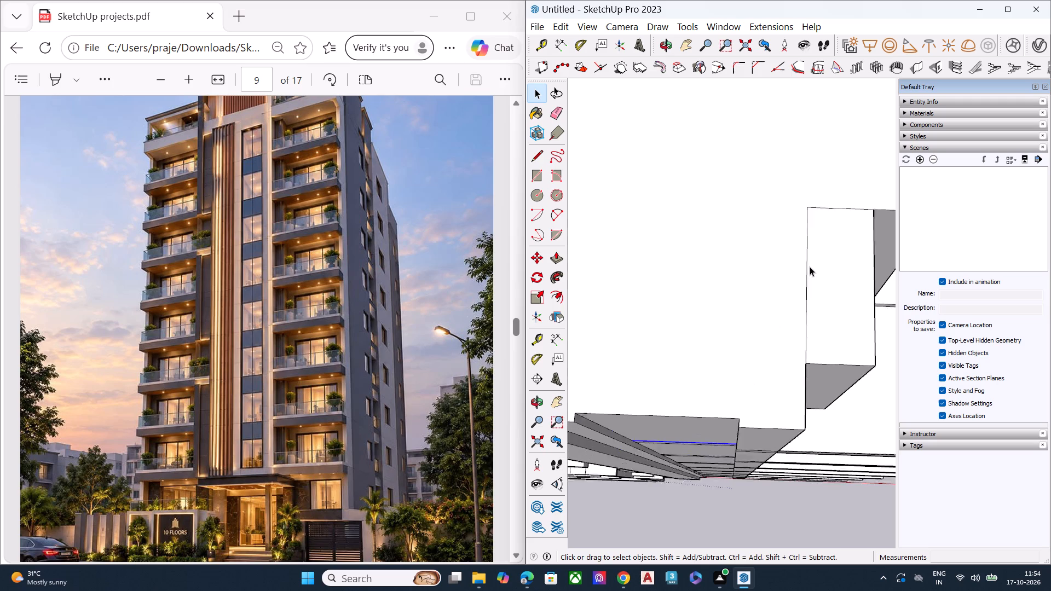
scroll(810, 266, "up", 1)
scroll(810, 266, "down", 5)
middle_click_drag(740, 364, 754, 321)
scroll(748, 340, "up", 3)
left_click(743, 342)
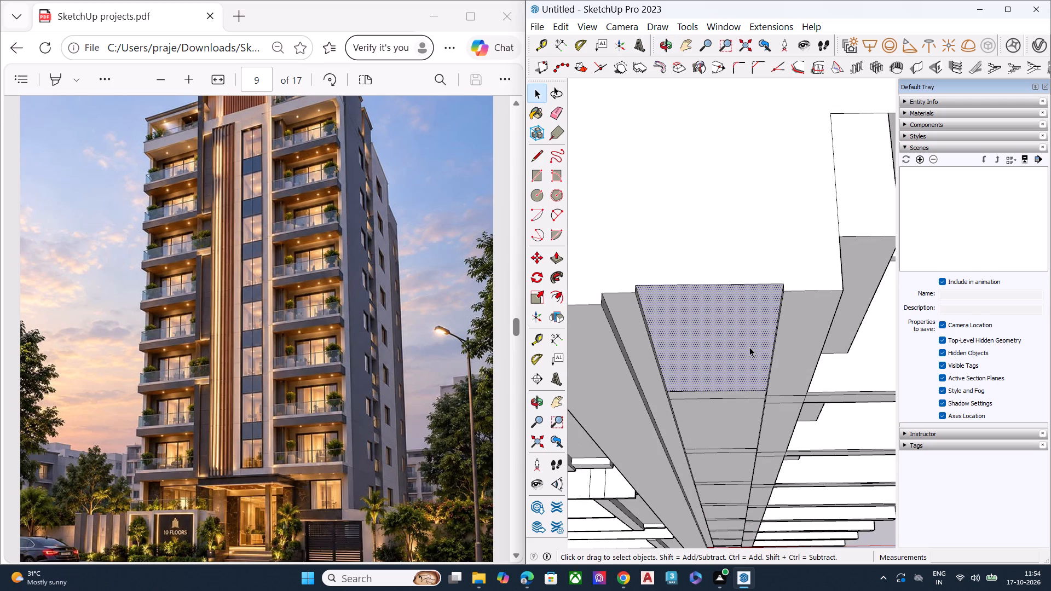
scroll(764, 337, "down", 6)
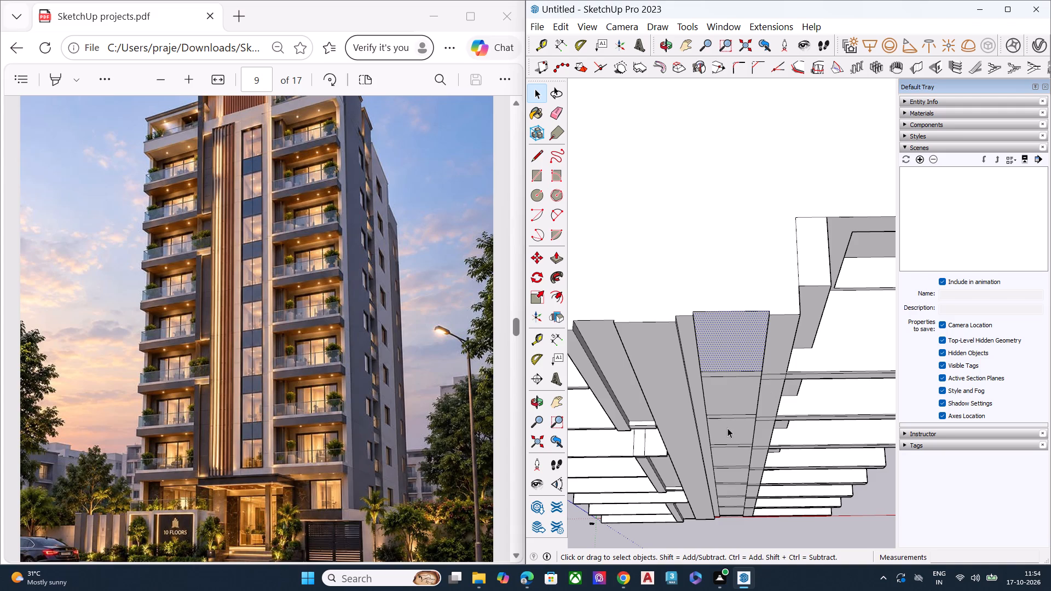
scroll(744, 328, "down", 6)
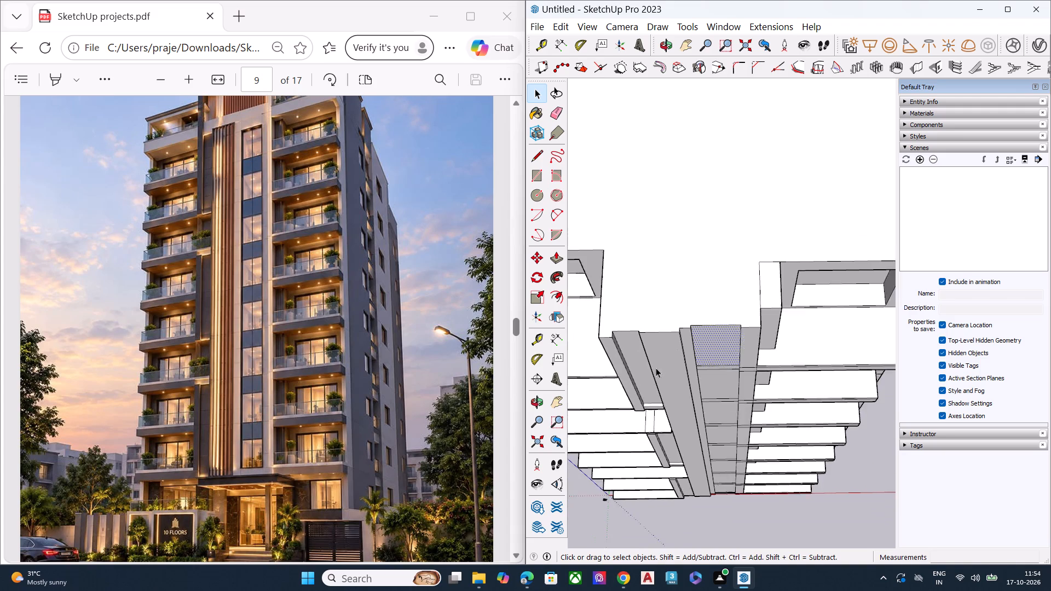
scroll(656, 368, "down", 3)
middle_click_drag(743, 354, 677, 357)
scroll(692, 322, "up", 9)
key("space")
scroll(720, 329, "down", 3)
scroll(737, 334, "up", 1)
scroll(738, 335, "down", 5)
middle_click_drag(767, 399, 752, 320)
scroll(753, 317, "up", 1)
scroll(753, 317, "down", 3)
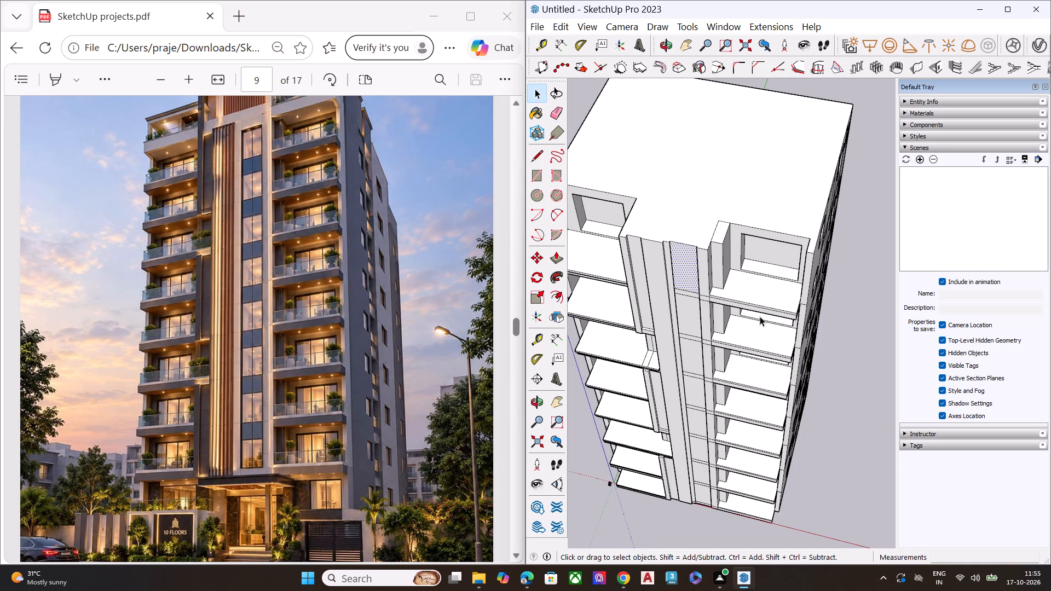
scroll(749, 312, "down", 7)
middle_click_drag(749, 373, 723, 337)
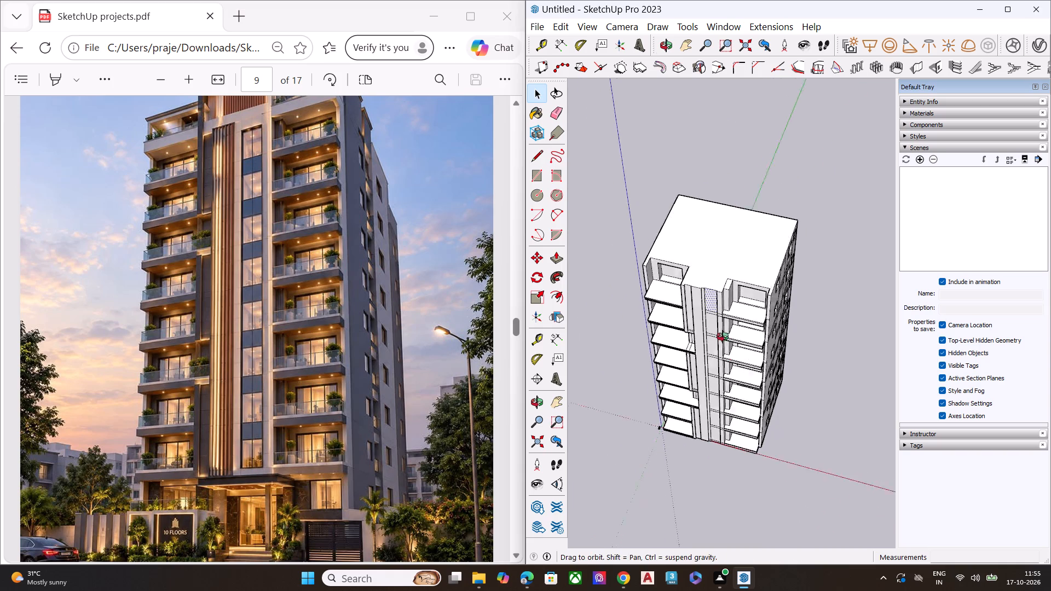
middle_click_drag(723, 337, 713, 223)
middle_click(713, 223)
scroll(713, 223, "up", 8)
key("space")
left_click(829, 163)
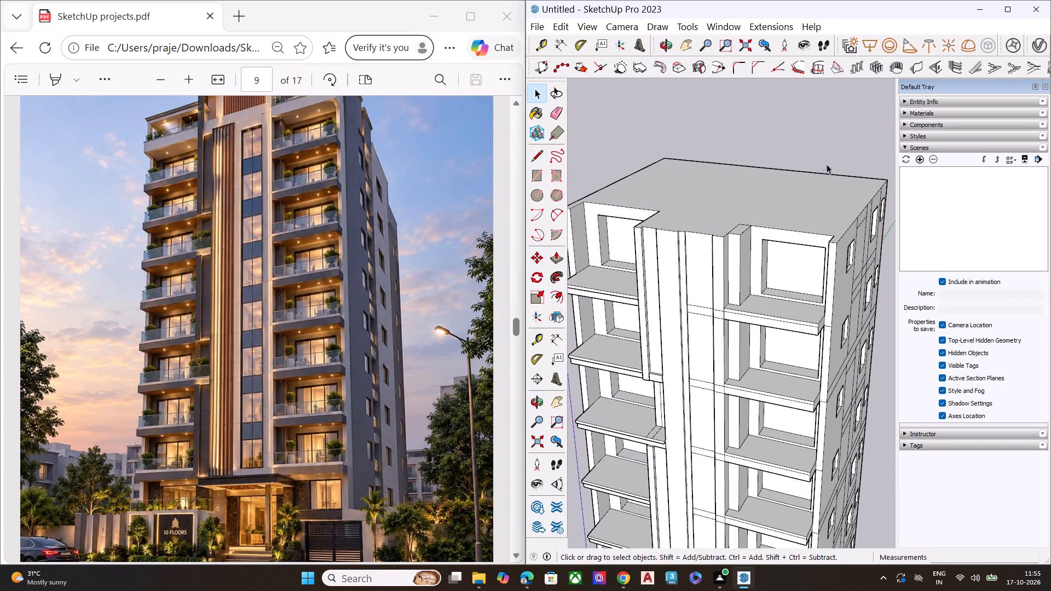
scroll(801, 259, "down", 6)
middle_click_drag(804, 319, 727, 321)
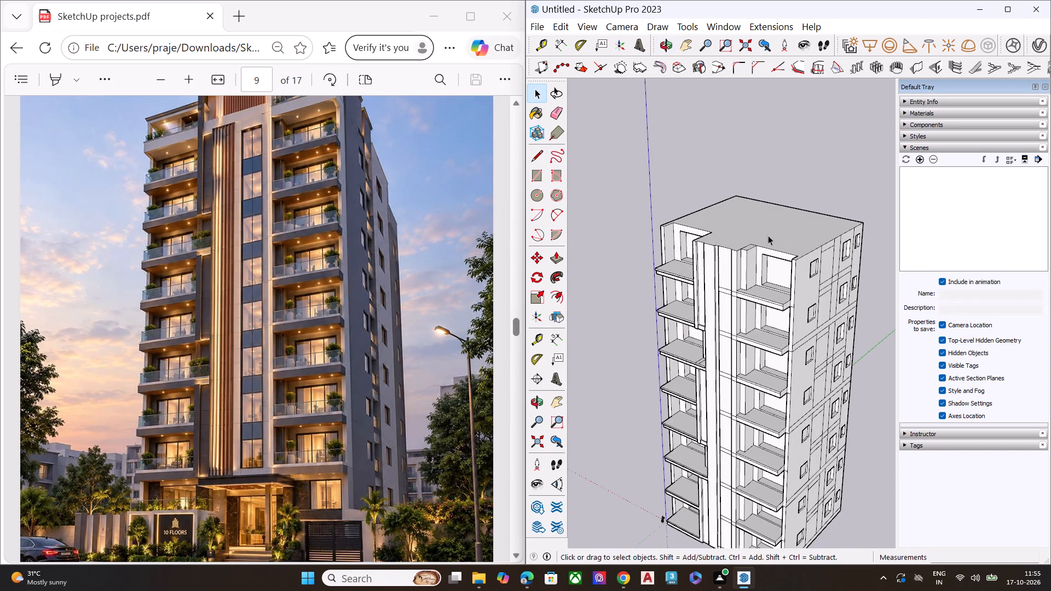
scroll(737, 284, "down", 1)
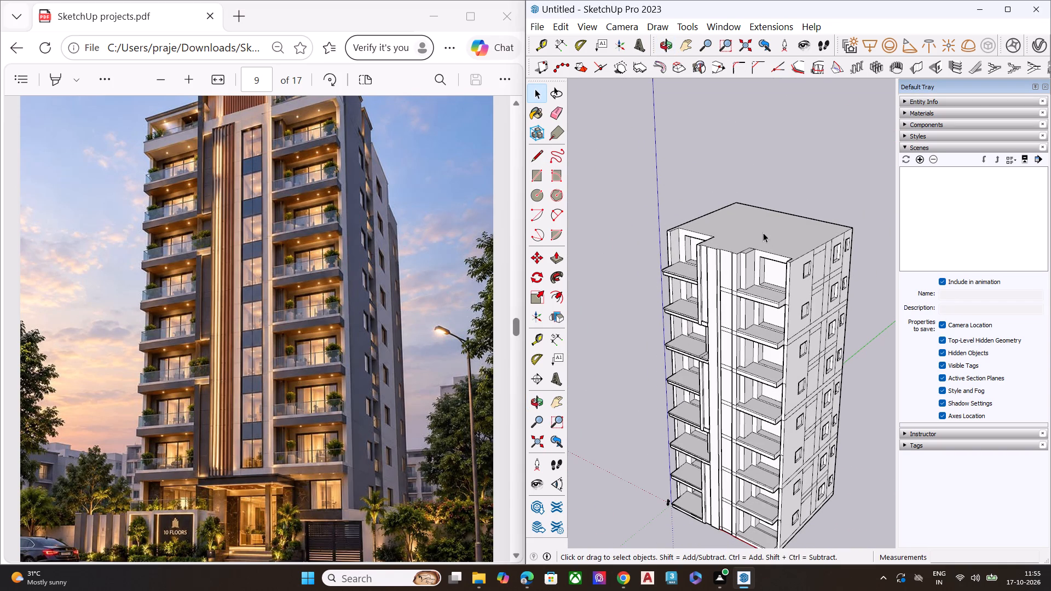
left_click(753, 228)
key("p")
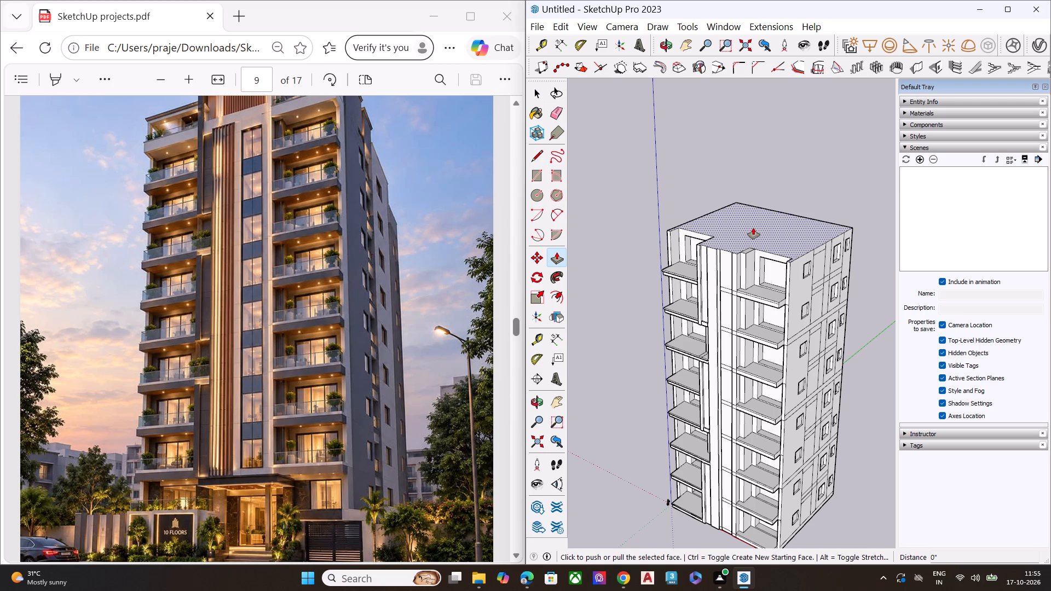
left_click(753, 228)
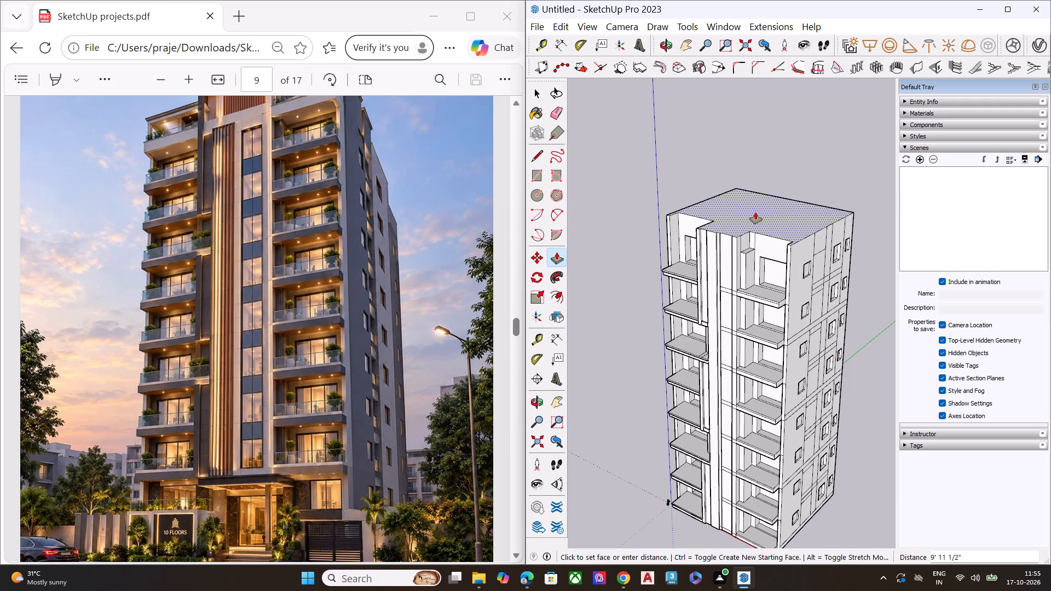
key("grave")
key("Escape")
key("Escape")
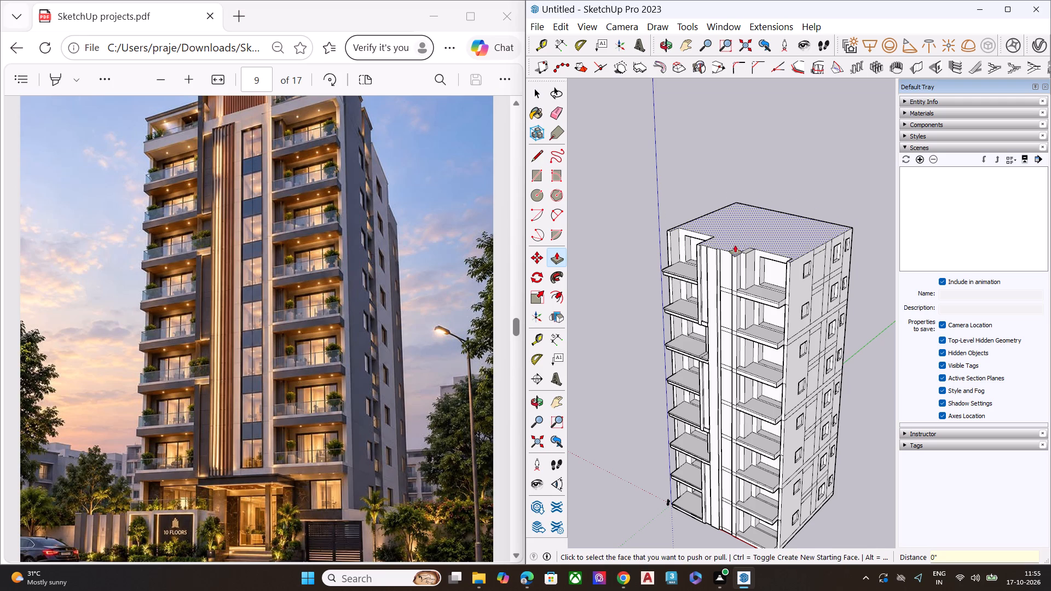
Push/pull the tower's flat roof face slightly upward above the top-floor balconies.
scroll(713, 242, "down", 1)
scroll(713, 242, "up", 2)
left_click(746, 224)
left_click(747, 216)
key("space")
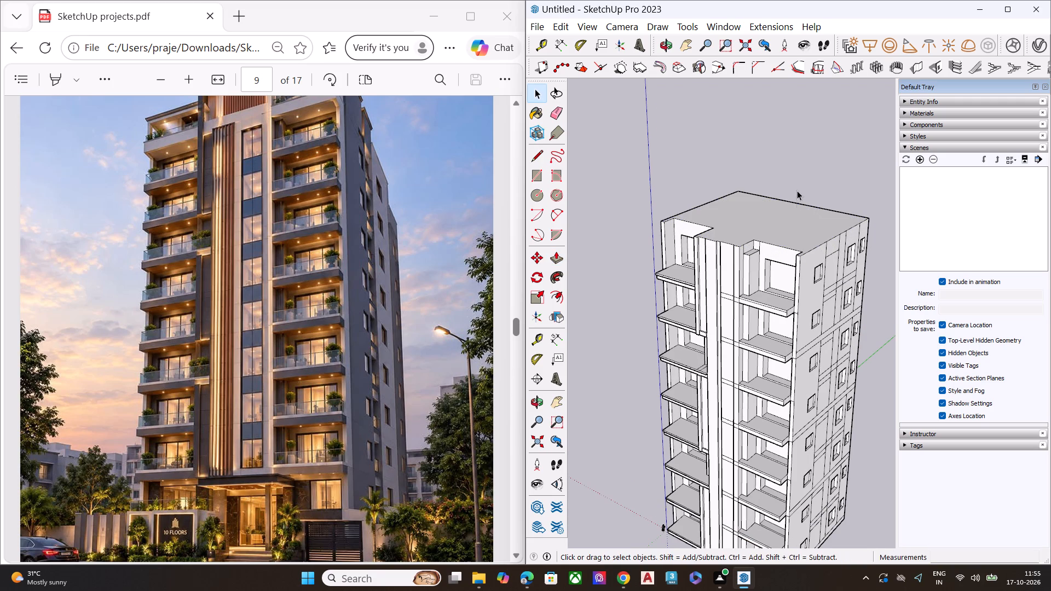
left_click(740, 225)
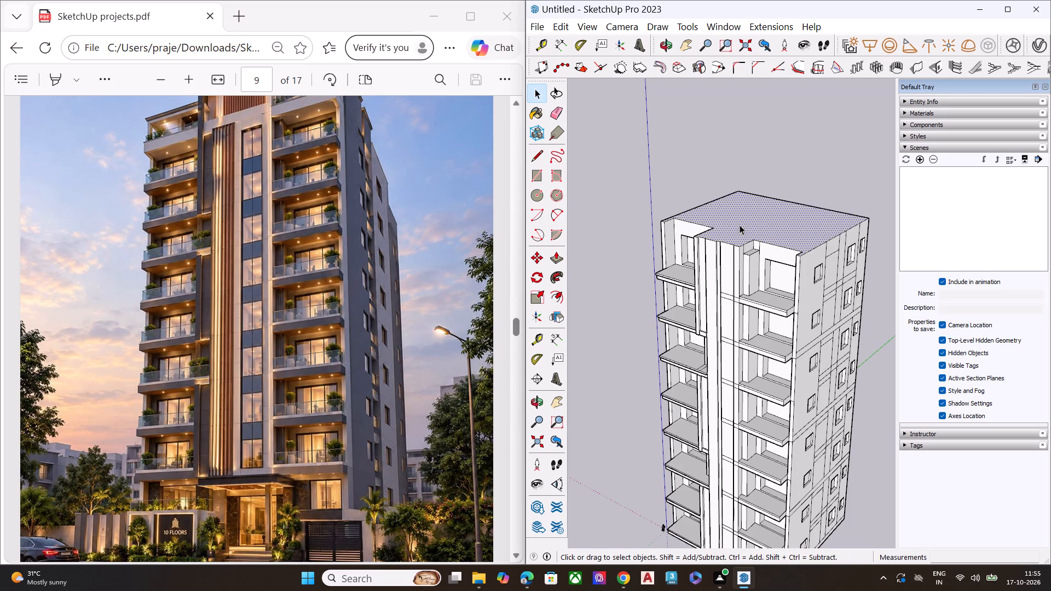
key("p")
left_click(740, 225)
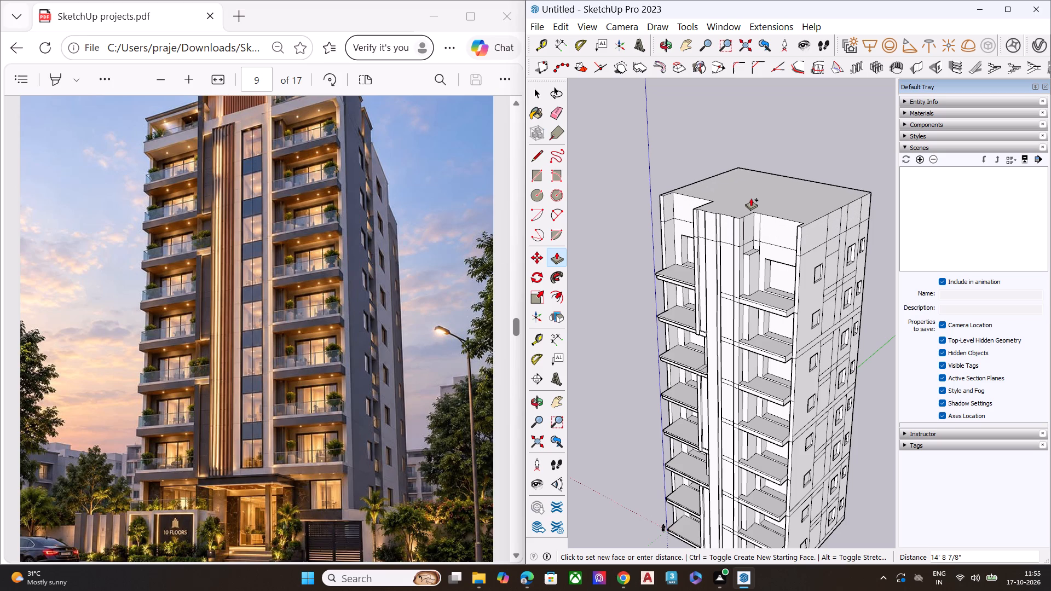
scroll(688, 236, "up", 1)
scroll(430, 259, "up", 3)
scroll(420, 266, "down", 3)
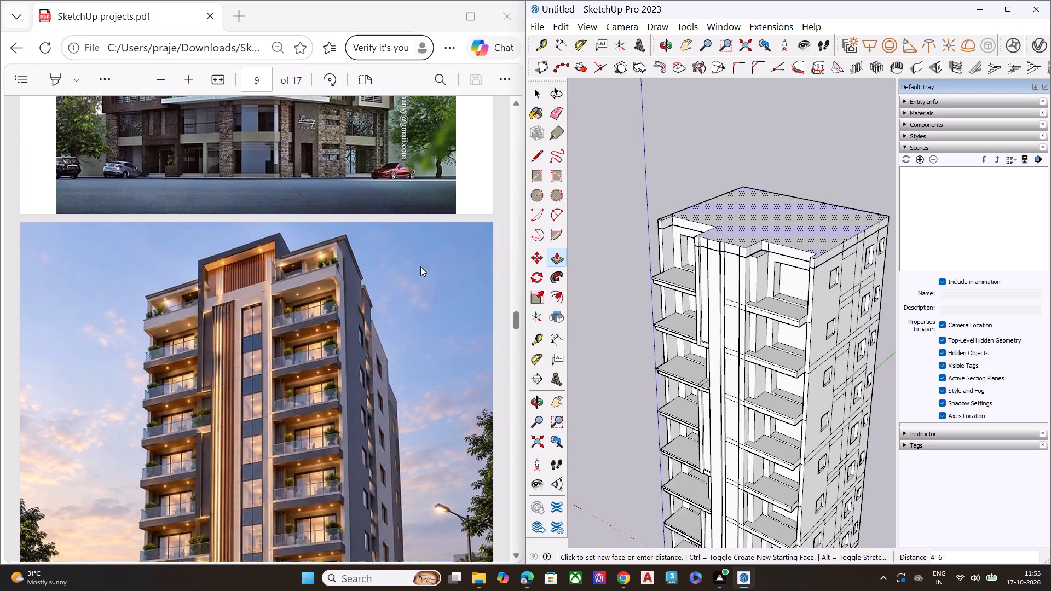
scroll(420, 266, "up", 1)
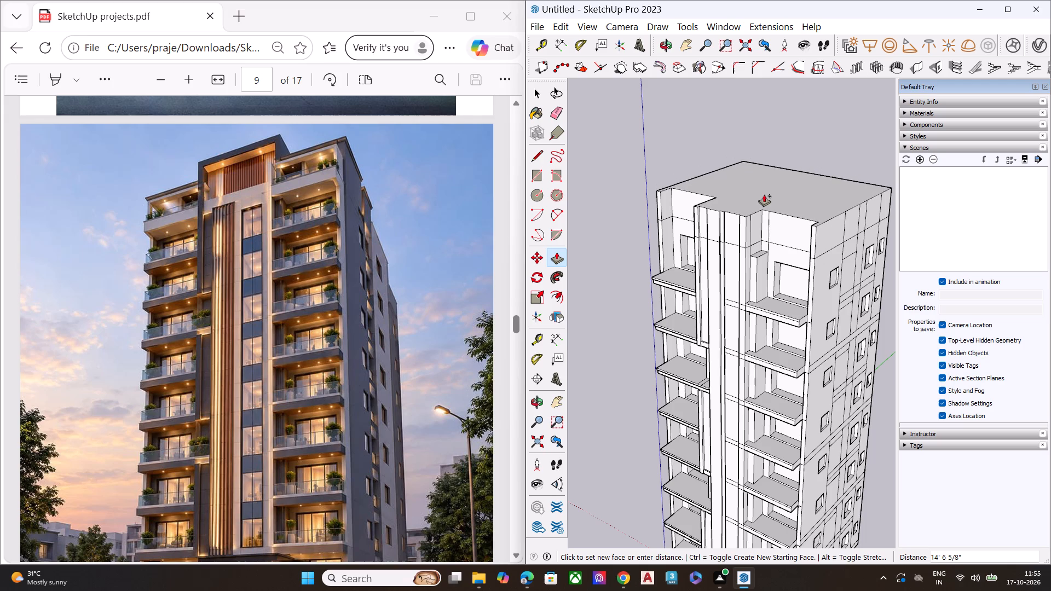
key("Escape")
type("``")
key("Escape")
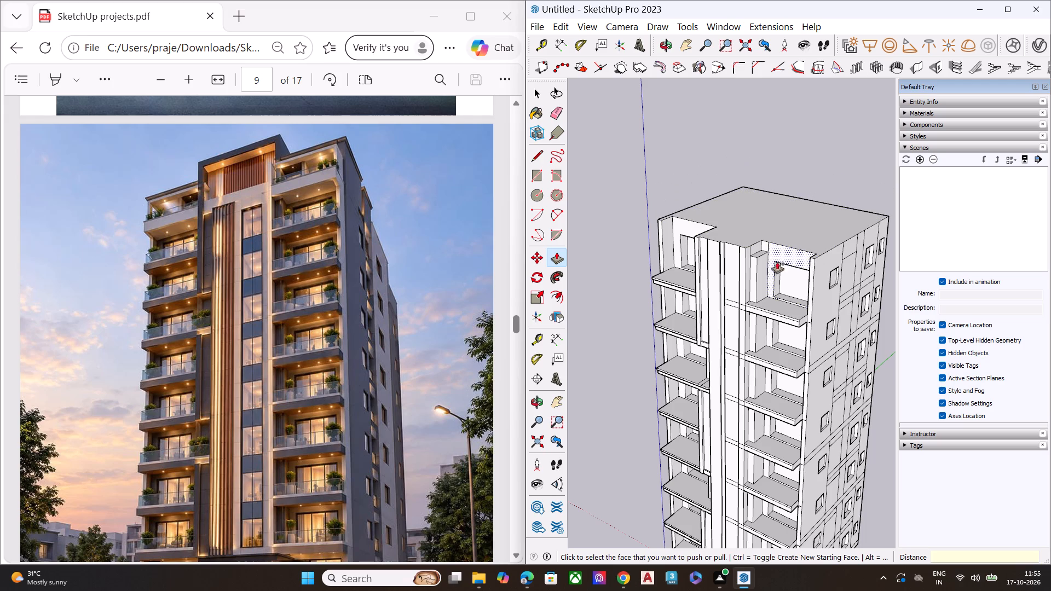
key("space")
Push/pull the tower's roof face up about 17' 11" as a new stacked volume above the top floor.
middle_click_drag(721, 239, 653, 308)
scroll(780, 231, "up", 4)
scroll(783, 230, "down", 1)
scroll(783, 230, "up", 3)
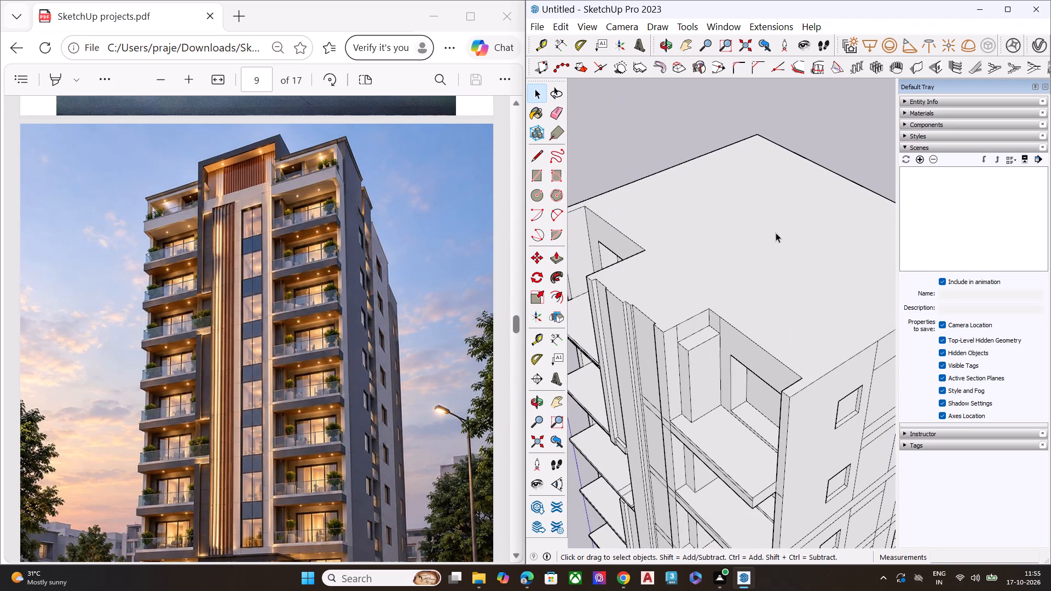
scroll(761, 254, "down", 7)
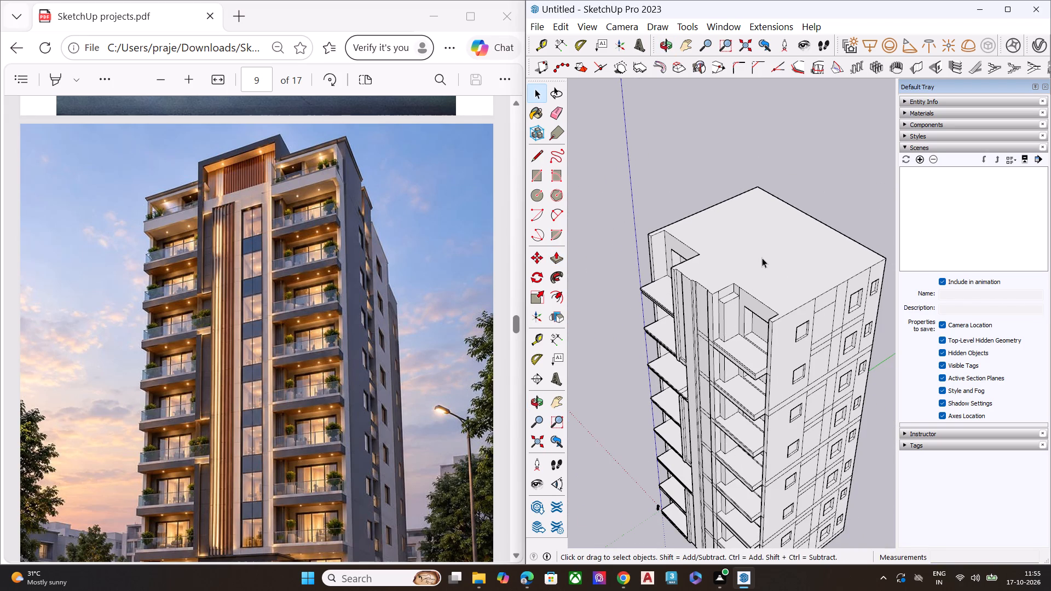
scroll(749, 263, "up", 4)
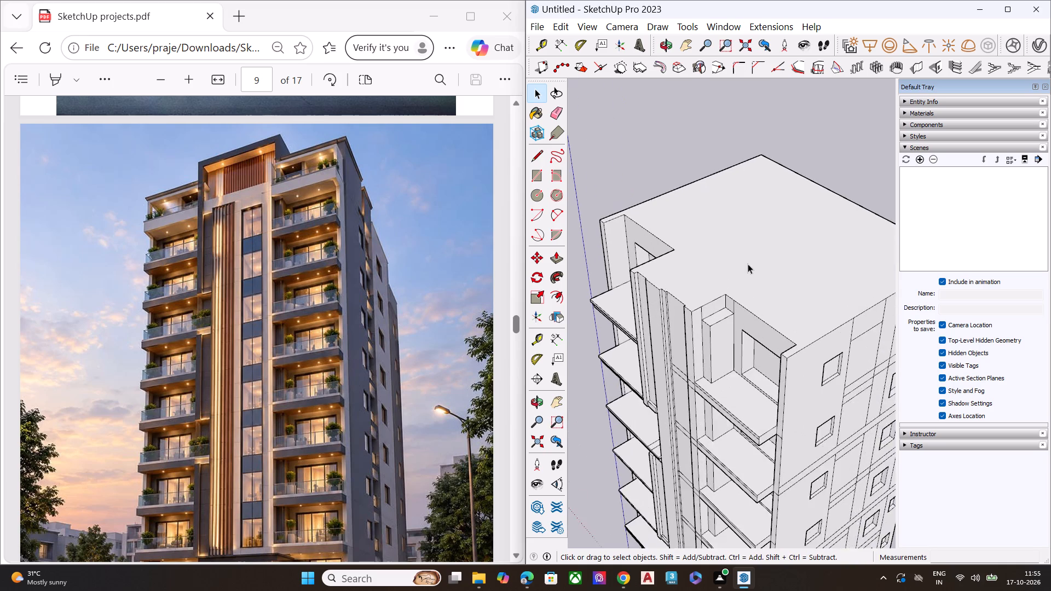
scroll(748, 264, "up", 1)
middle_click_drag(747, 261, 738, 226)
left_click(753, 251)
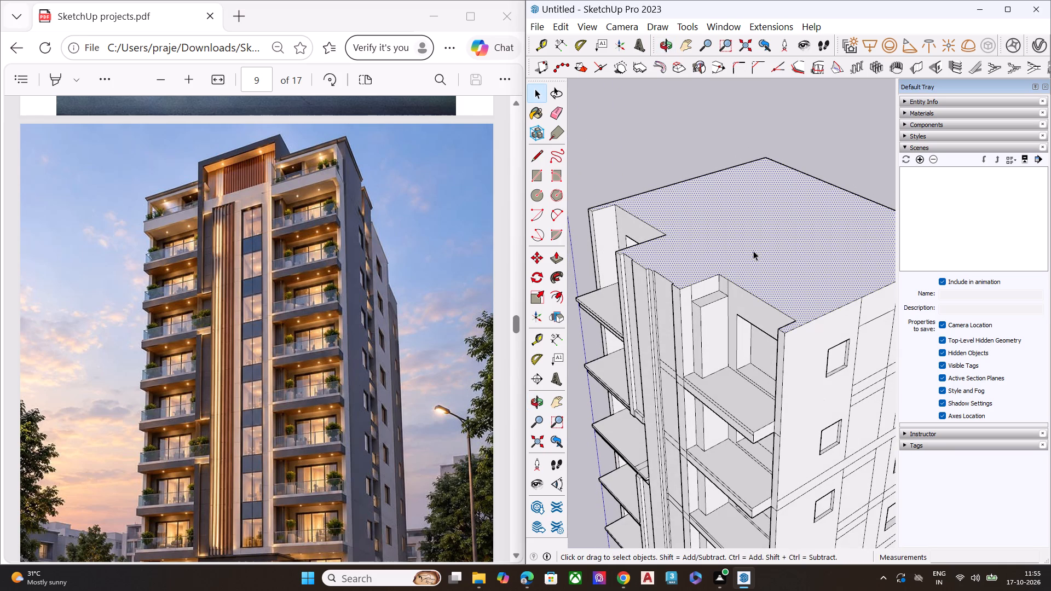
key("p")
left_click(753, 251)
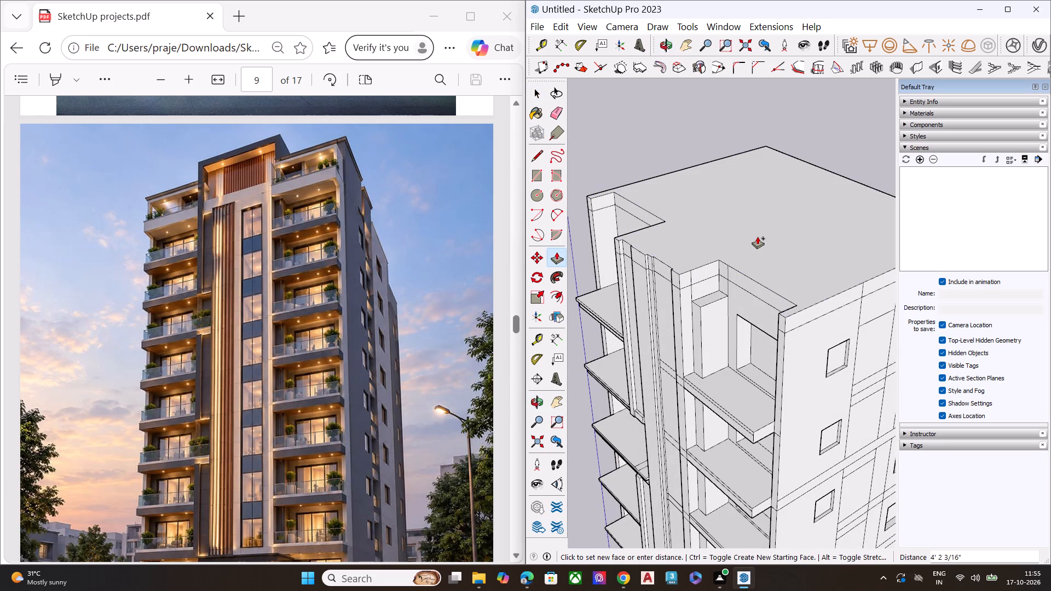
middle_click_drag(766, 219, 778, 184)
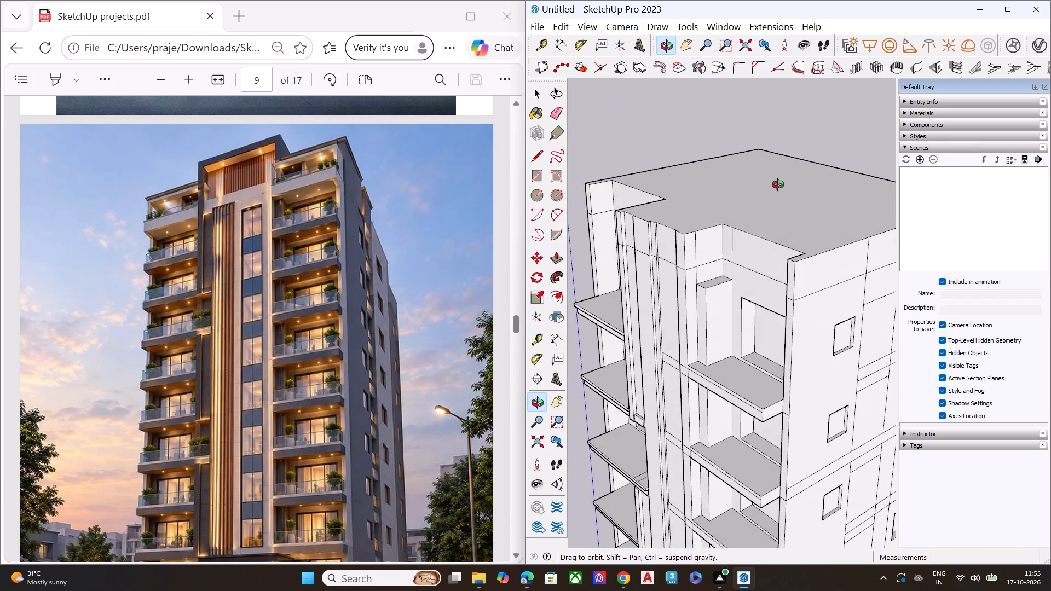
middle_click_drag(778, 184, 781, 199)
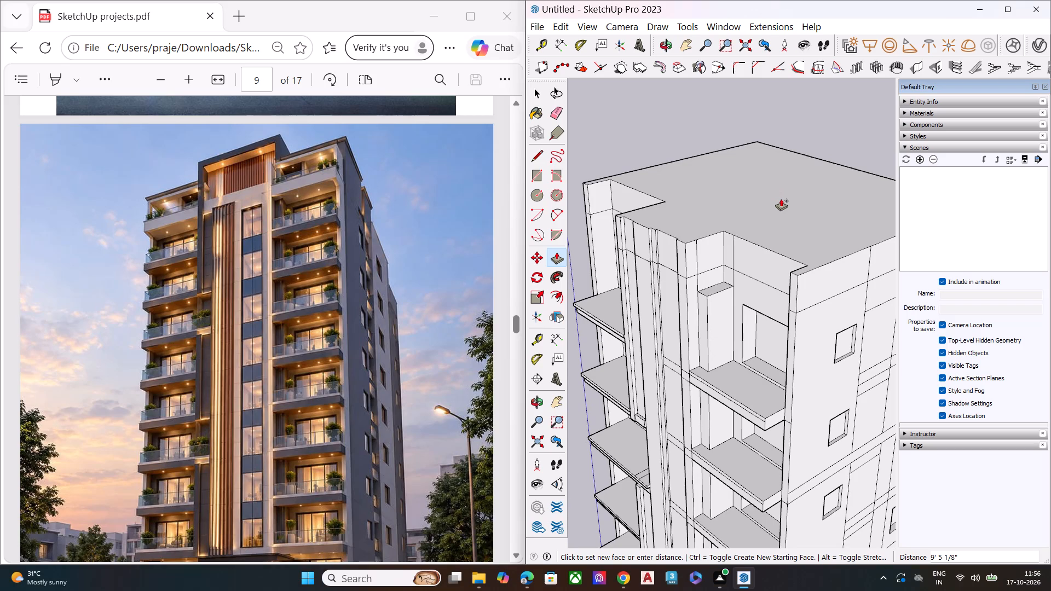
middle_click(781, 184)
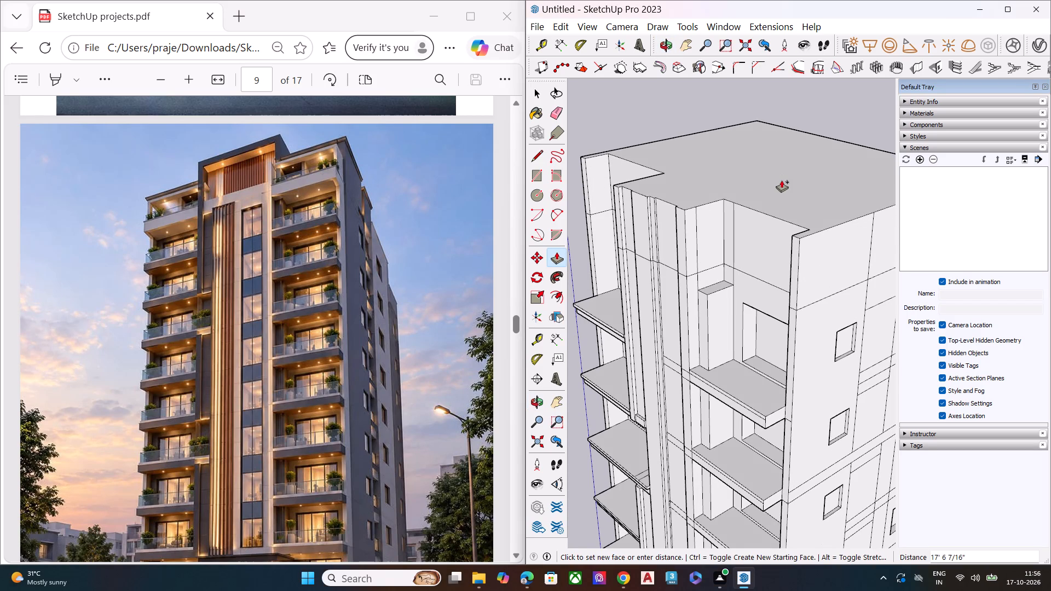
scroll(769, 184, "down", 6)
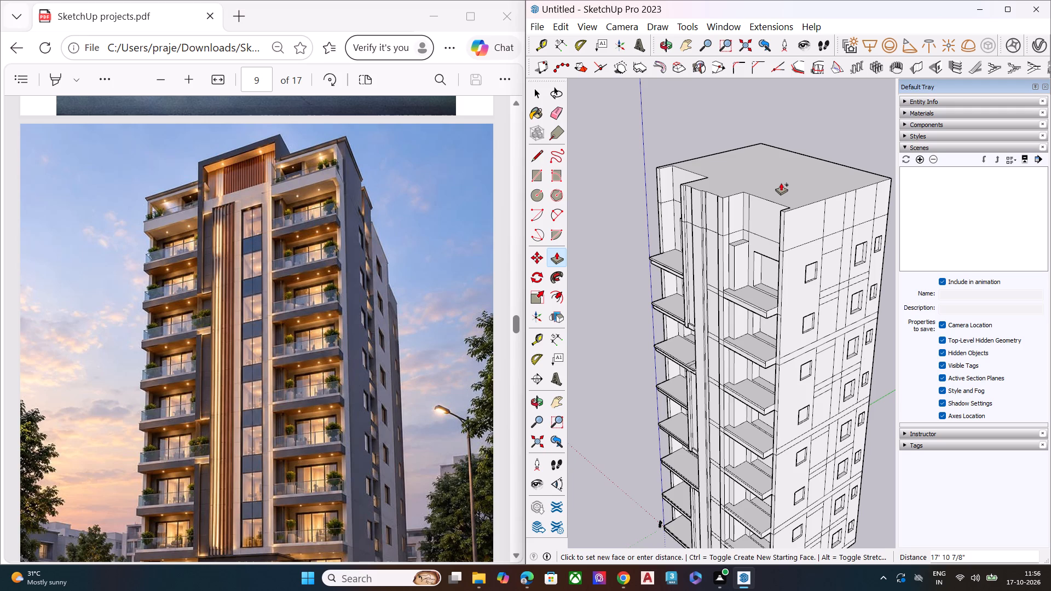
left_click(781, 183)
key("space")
Examine the extruded roof volume and the tops of the central strips from the front against the page 9 render.
scroll(714, 185, "up", 7)
scroll(713, 185, "down", 1)
scroll(713, 185, "up", 2)
middle_click_drag(694, 208, 738, 164)
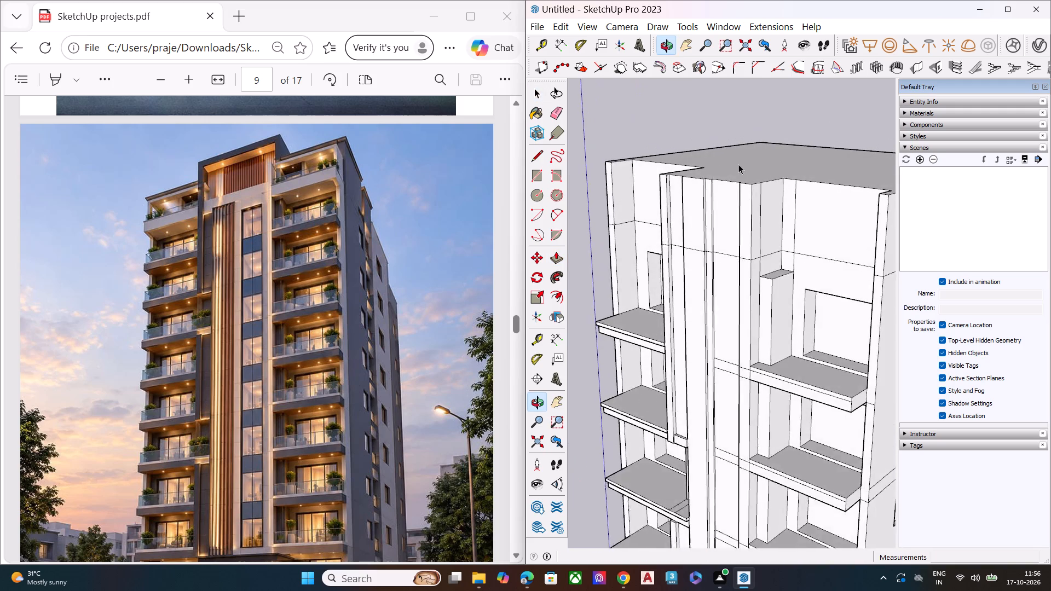
scroll(738, 164, "up", 1)
scroll(675, 203, "up", 7)
scroll(707, 215, "down", 5)
scroll(736, 226, "up", 2)
scroll(743, 229, "down", 2)
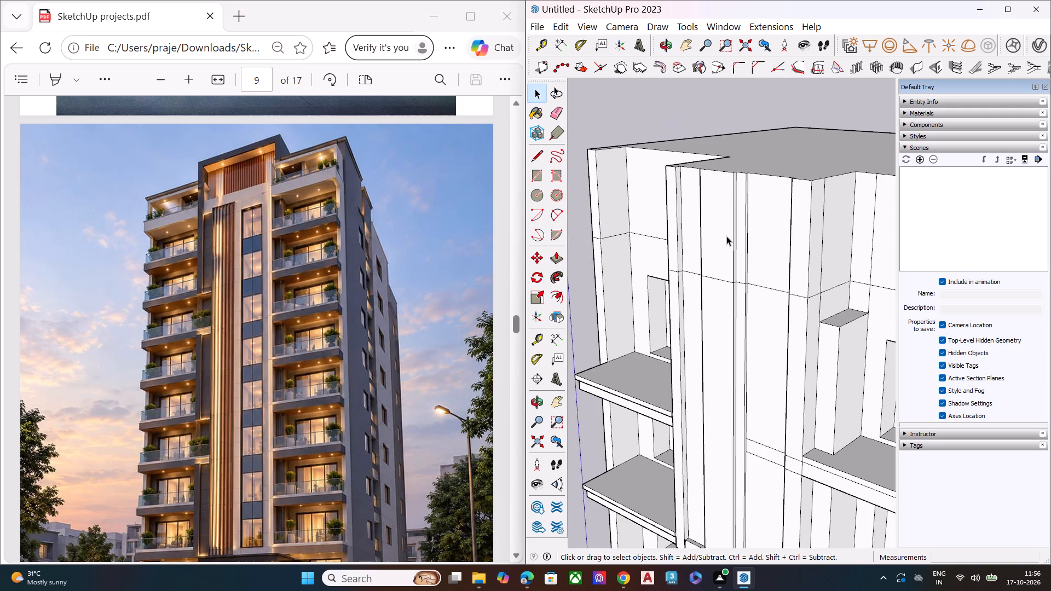
middle_click_drag(697, 237, 904, 207)
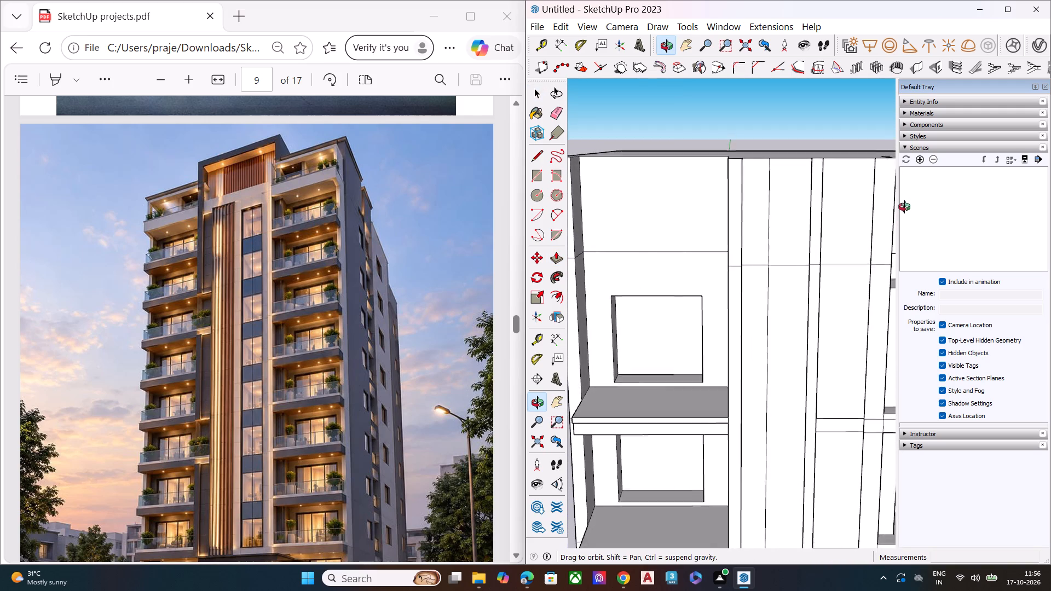
middle_click_drag(904, 207, 876, 207)
middle_click_drag(862, 211, 854, 212)
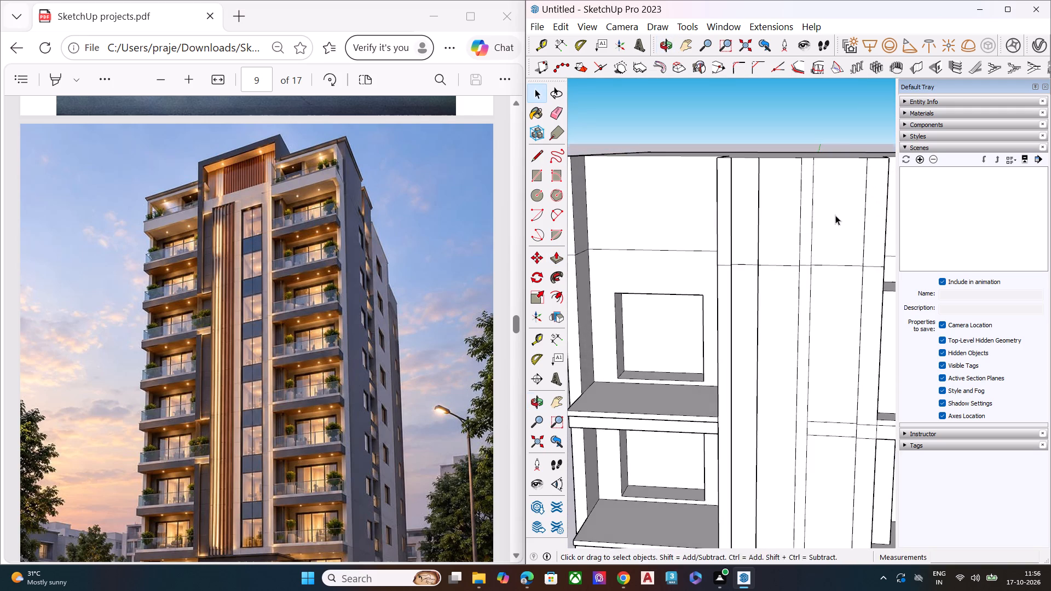
middle_click_drag(805, 217, 782, 223)
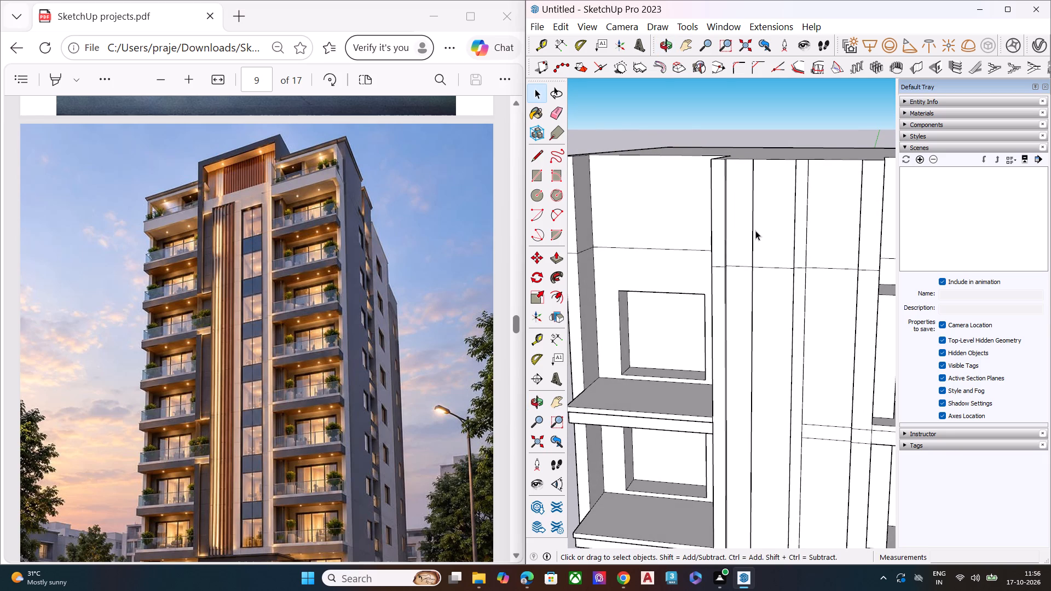
scroll(755, 230, "down", 7)
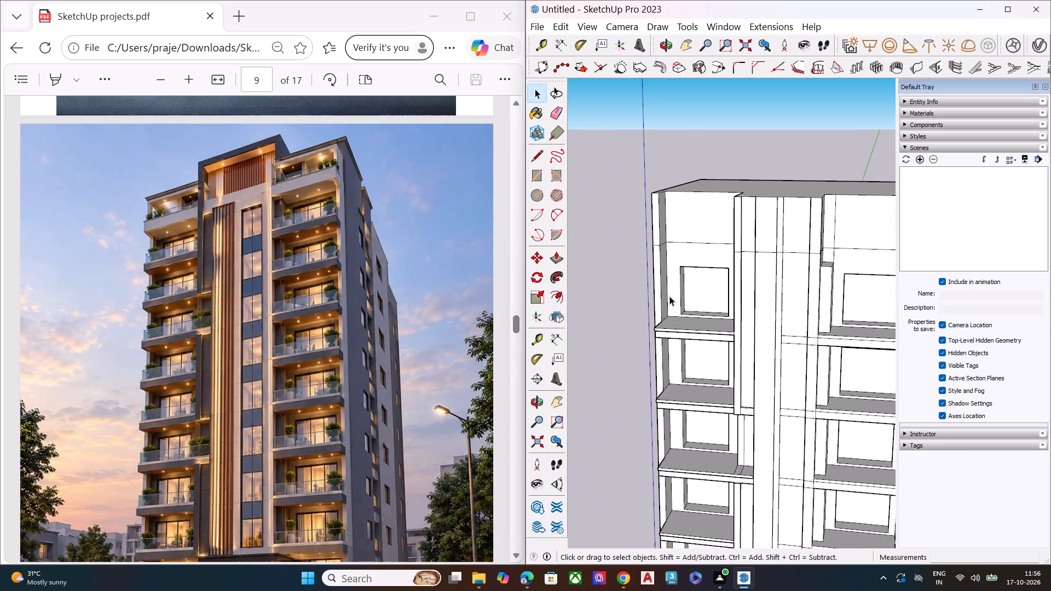
middle_click_drag(649, 290, 660, 246)
scroll(666, 259, "up", 7)
scroll(668, 261, "down", 8)
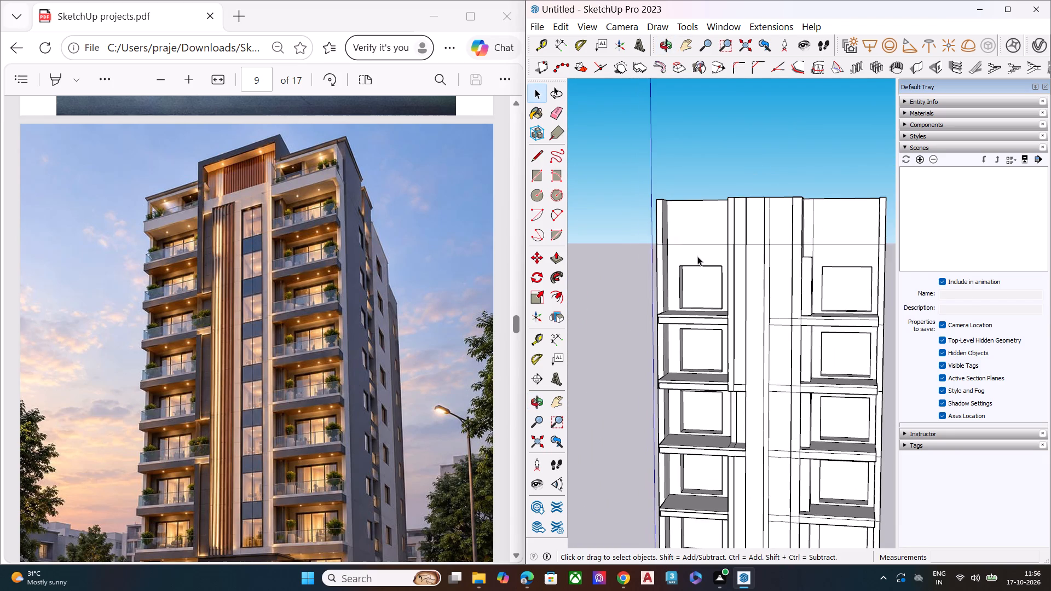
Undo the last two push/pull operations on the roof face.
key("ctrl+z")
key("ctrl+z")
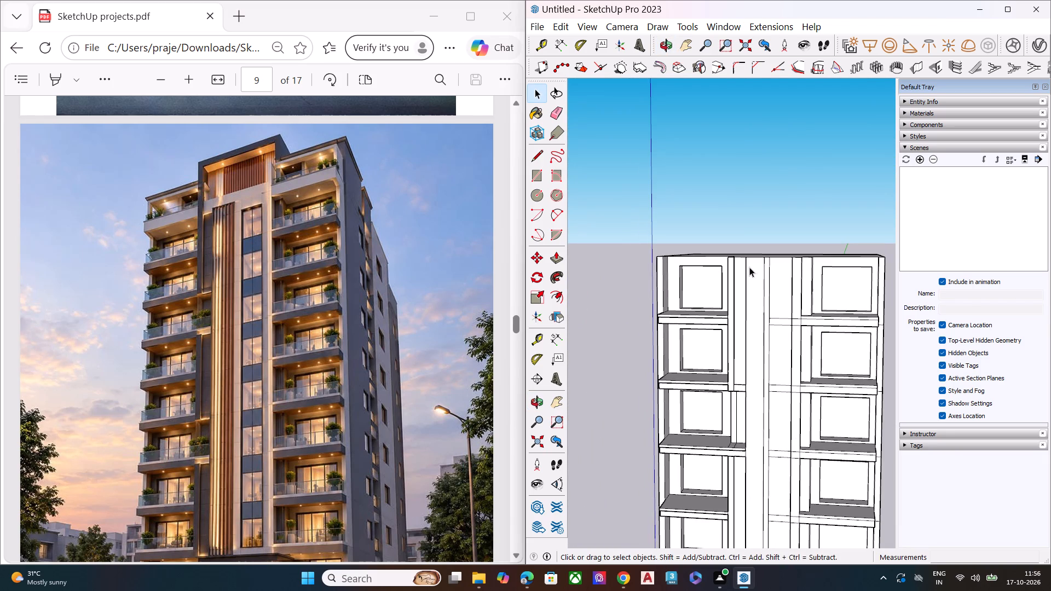
Push/pull the tower's roof face down 1' 7 3/4" towards the top-floor window openings.
middle_click_drag(749, 267, 677, 277)
middle_click_drag(771, 267, 748, 305)
left_click(778, 247)
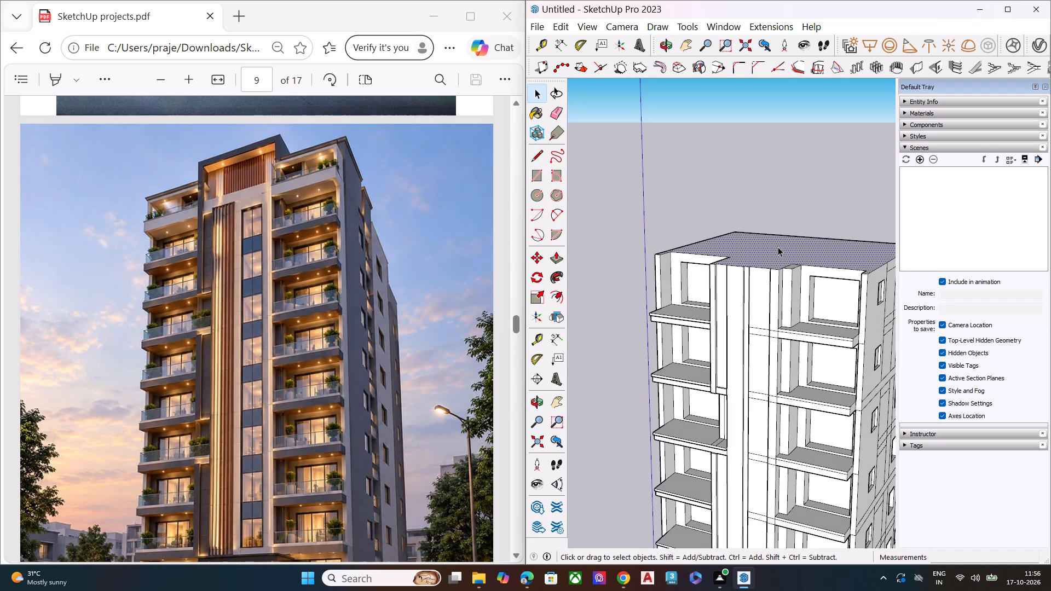
key("p")
left_click(778, 247)
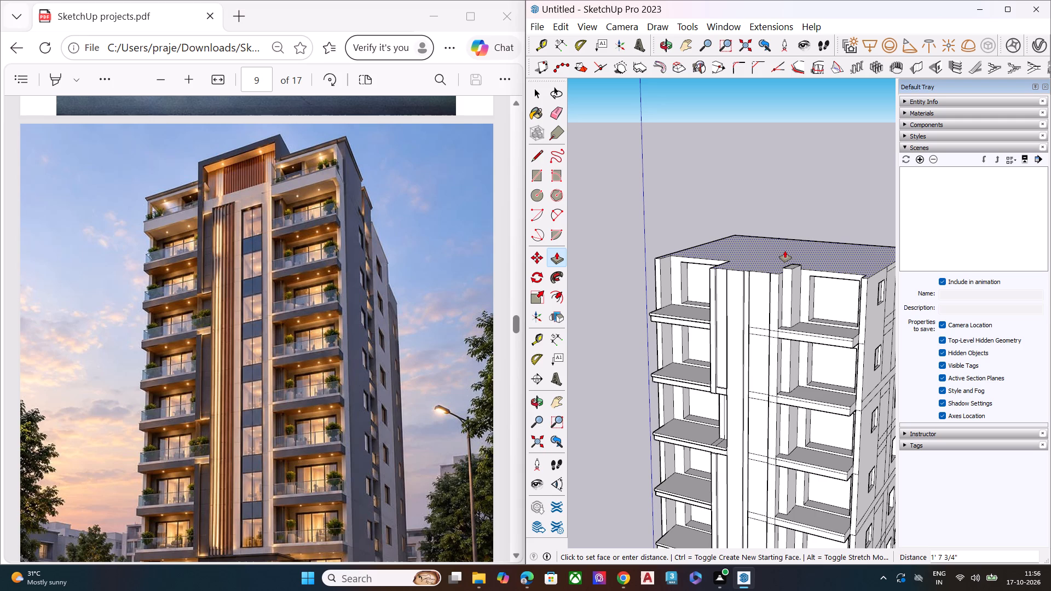
left_click(785, 251)
key("space")
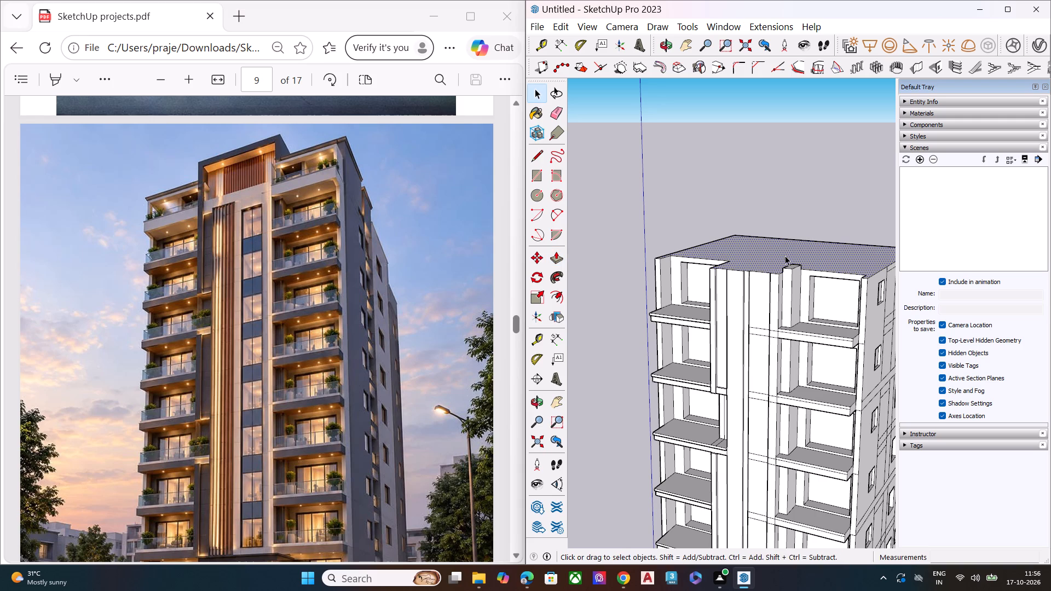
Push/pull the top of the small balcony pillar beside the central strips down 1' 7 3/4" to the roof level.
scroll(786, 256, "down", 1)
scroll(786, 256, "up", 4)
scroll(786, 256, "down", 1)
left_click(812, 206)
middle_click_drag(794, 262, 796, 292)
scroll(796, 288, "up", 3)
scroll(798, 273, "down", 2)
scroll(798, 273, "up", 3)
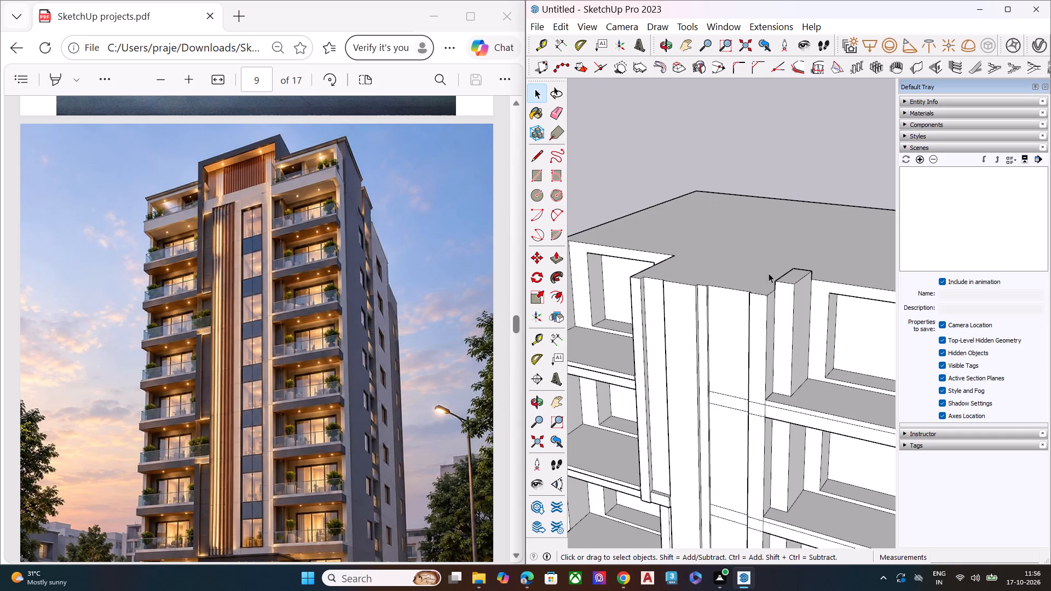
middle_click_drag(799, 282, 794, 316)
left_click(790, 294)
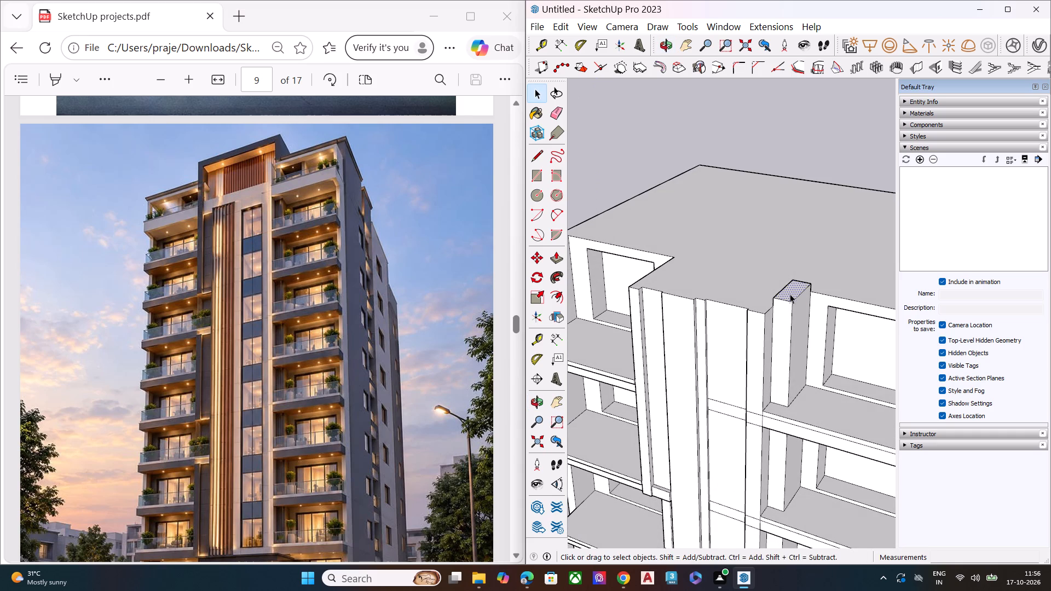
key("p")
left_click(790, 294)
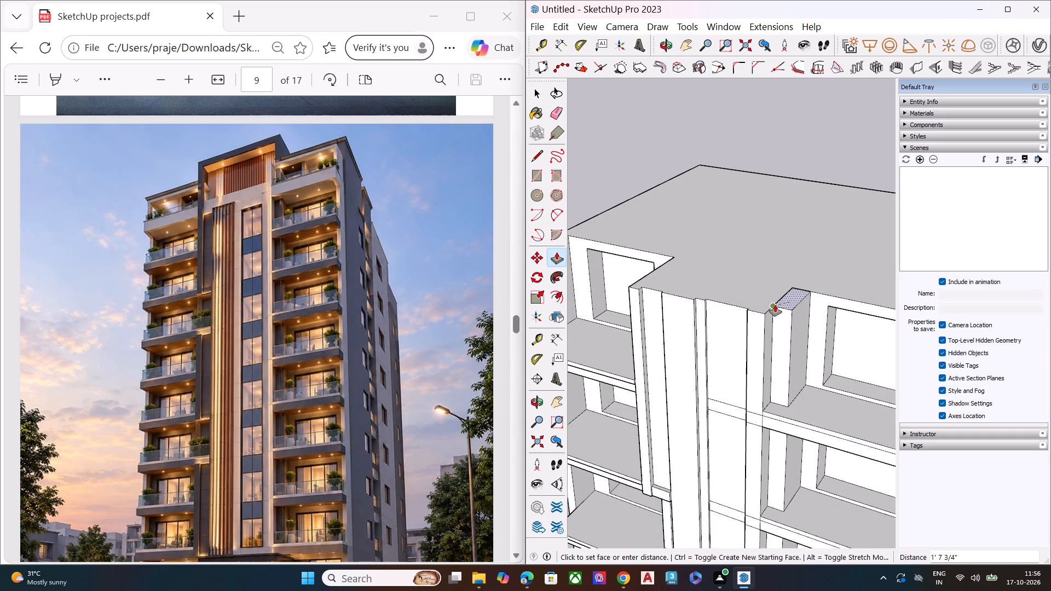
left_click(774, 299)
key("space")
Push/pull the roof face up about 4' 8" as a new stacked band above the top-floor balconies.
left_click(789, 241)
scroll(773, 246, "down", 5)
middle_click_drag(799, 272, 781, 332)
scroll(778, 333, "up", 3)
scroll(775, 325, "down", 1)
scroll(775, 324, "up", 6)
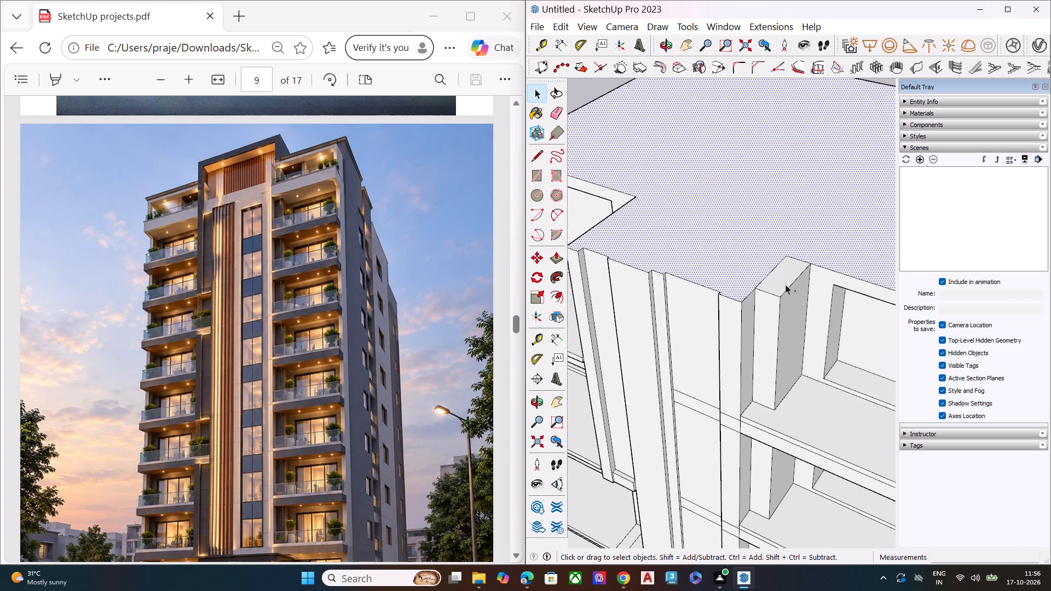
left_click(788, 280, "ctrl")
scroll(743, 259, "down", 1)
scroll(742, 259, "up", 2)
scroll(741, 259, "down", 2)
scroll(741, 259, "up", 1)
scroll(741, 259, "down", 4)
scroll(730, 266, "up", 3)
scroll(730, 266, "down", 5)
scroll(720, 273, "up", 2)
scroll(720, 273, "down", 2)
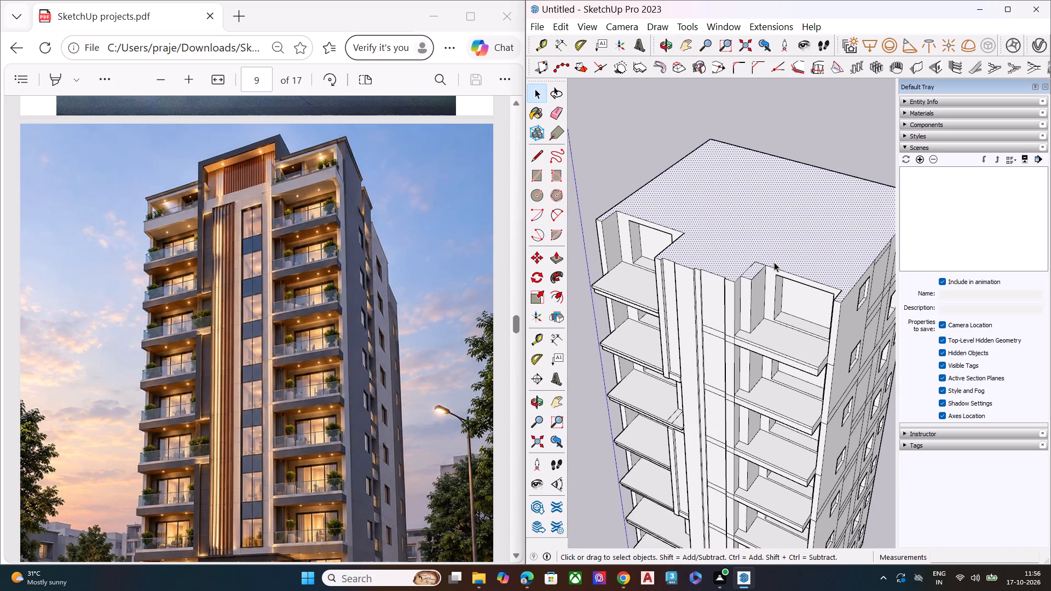
key("p")
left_click(816, 251)
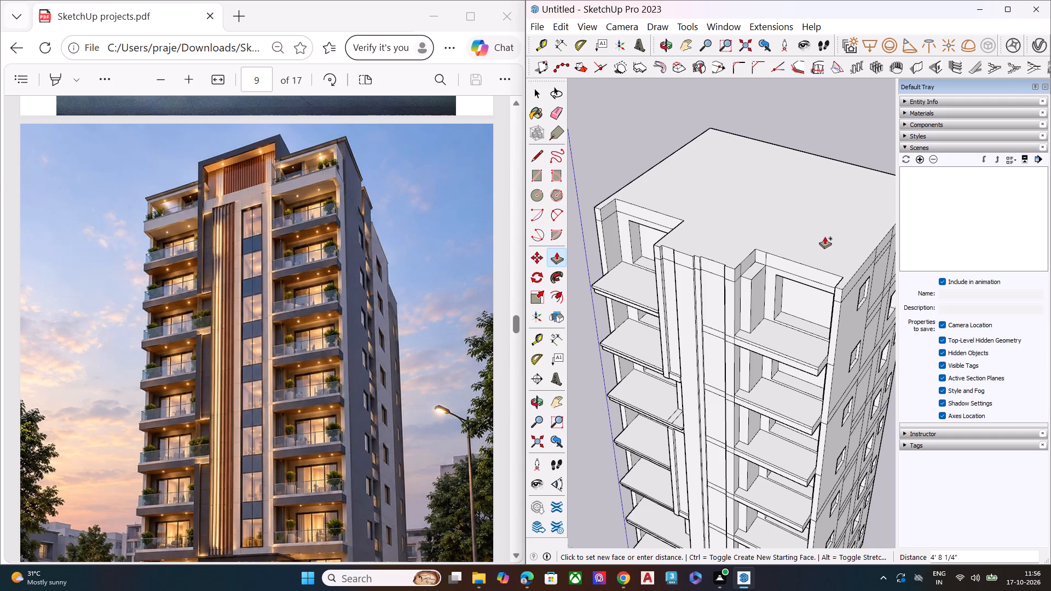
left_click(825, 235)
Adjust the height of the new roof band by push/pulling its top face about 1 1/2".
middle_click_drag(757, 239, 799, 105)
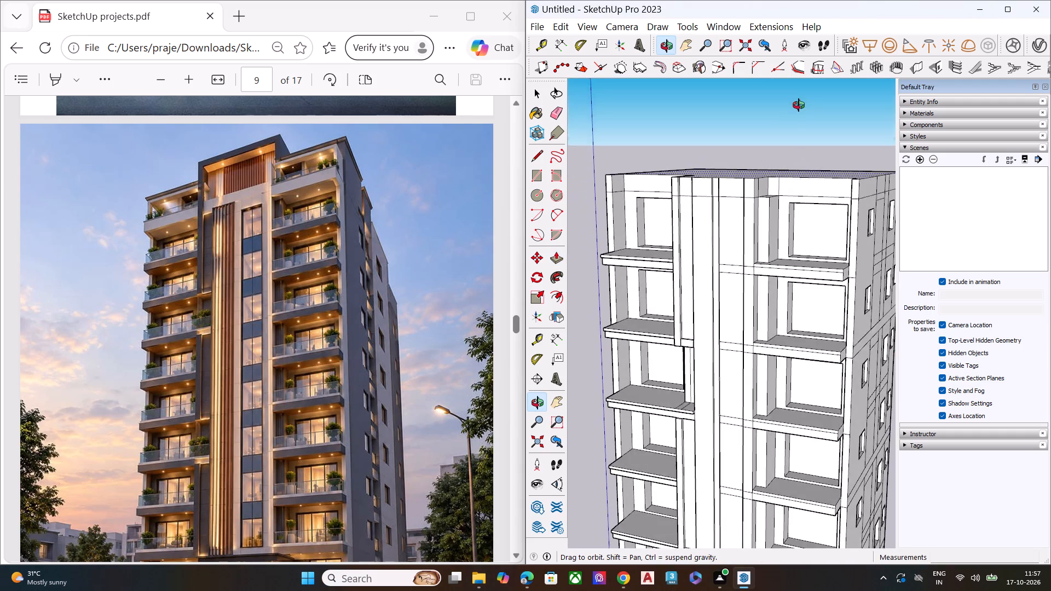
middle_click_drag(799, 105, 724, 119)
scroll(752, 129, "up", 4)
left_click(775, 193)
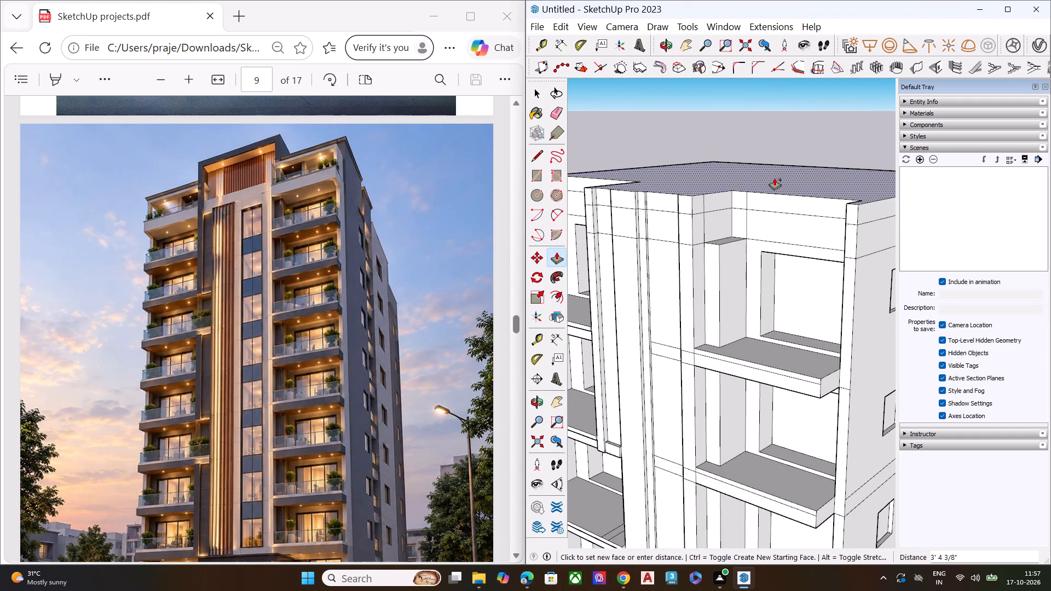
key("Escape")
left_click(778, 190)
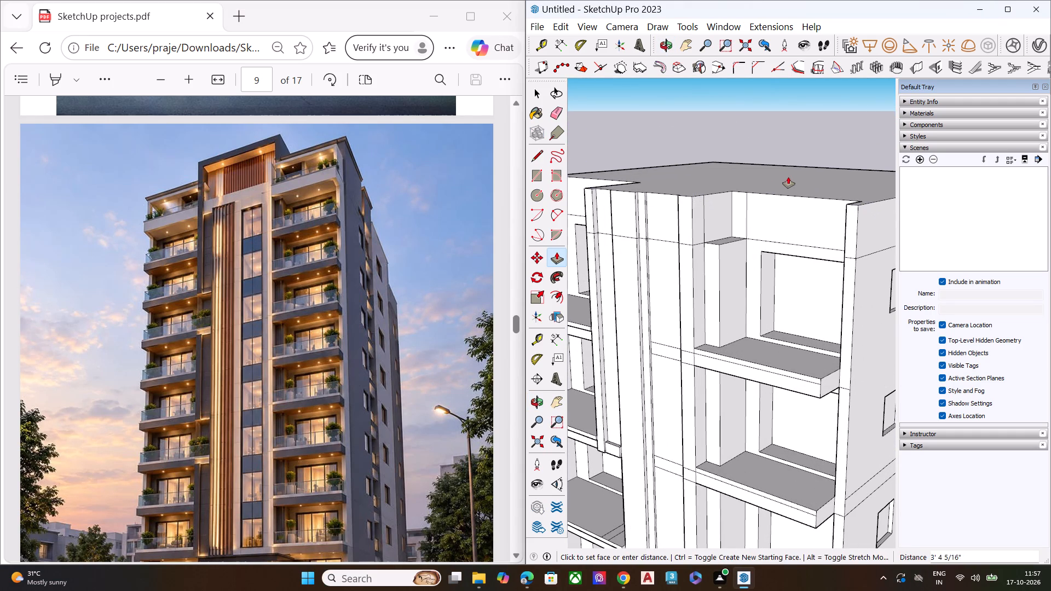
scroll(796, 184, "down", 5)
middle_click_drag(802, 185, 825, 175)
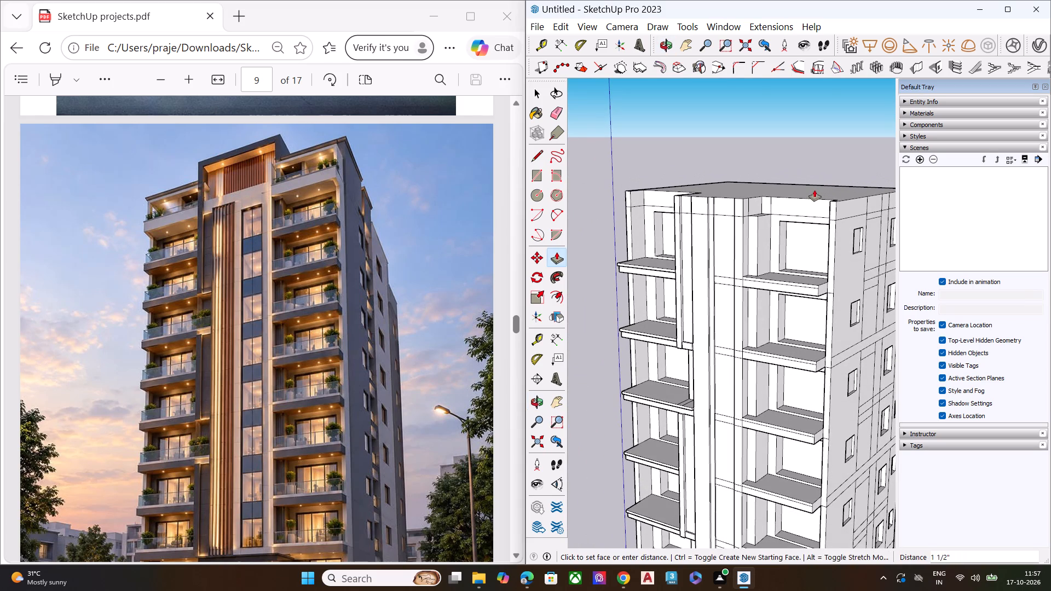
left_click(815, 187)
key("space")
Push/pull the roof face up about 15' 9" as another stacked volume above the roof band.
middle_click_drag(802, 195, 742, 259)
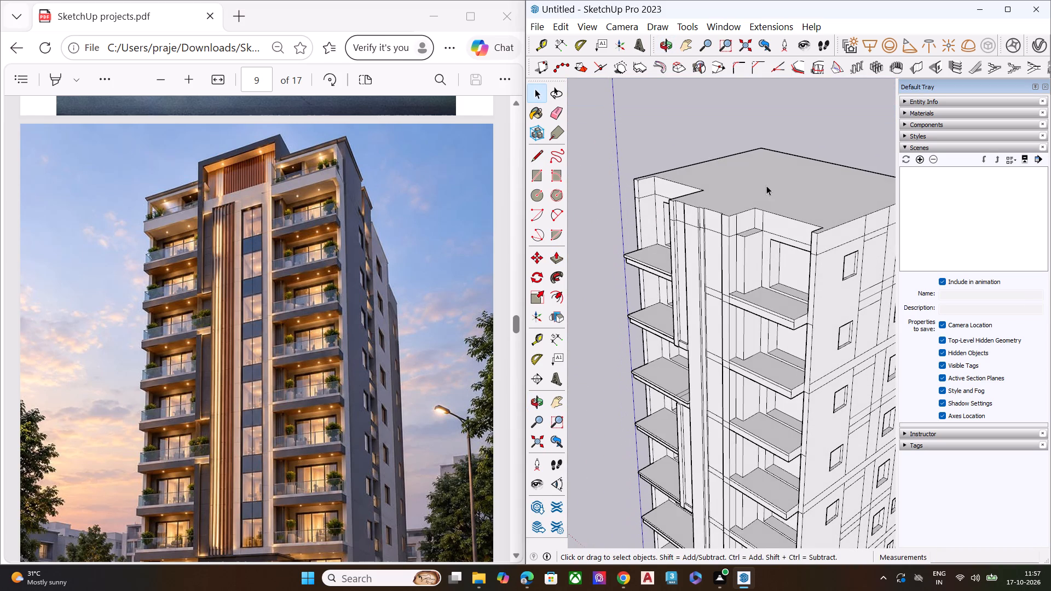
left_click(766, 186)
key("p")
left_click(766, 186)
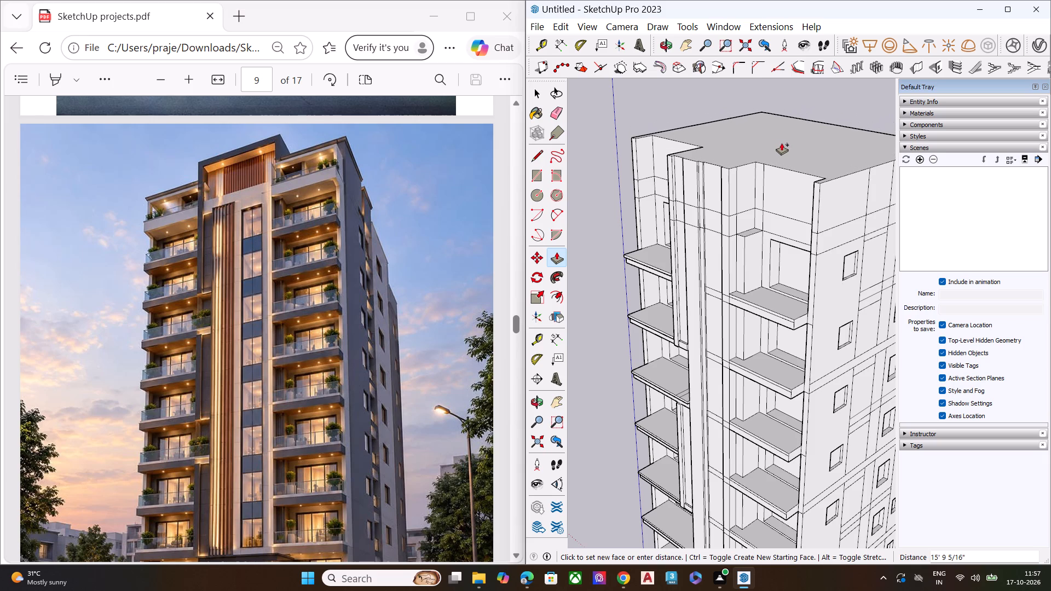
left_click(782, 143)
key("space")
Examine the new upper storey volume and roof band lines from the front against the page 9 render.
middle_click_drag(764, 228, 786, 178)
scroll(782, 182, "up", 6)
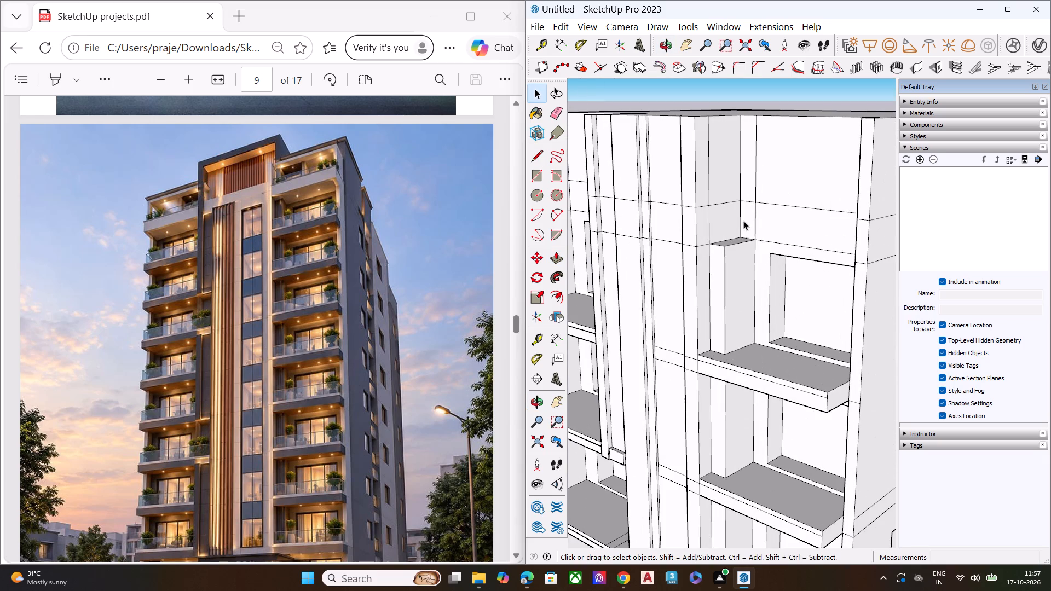
middle_click_drag(678, 223, 681, 250)
scroll(682, 251, "up", 1)
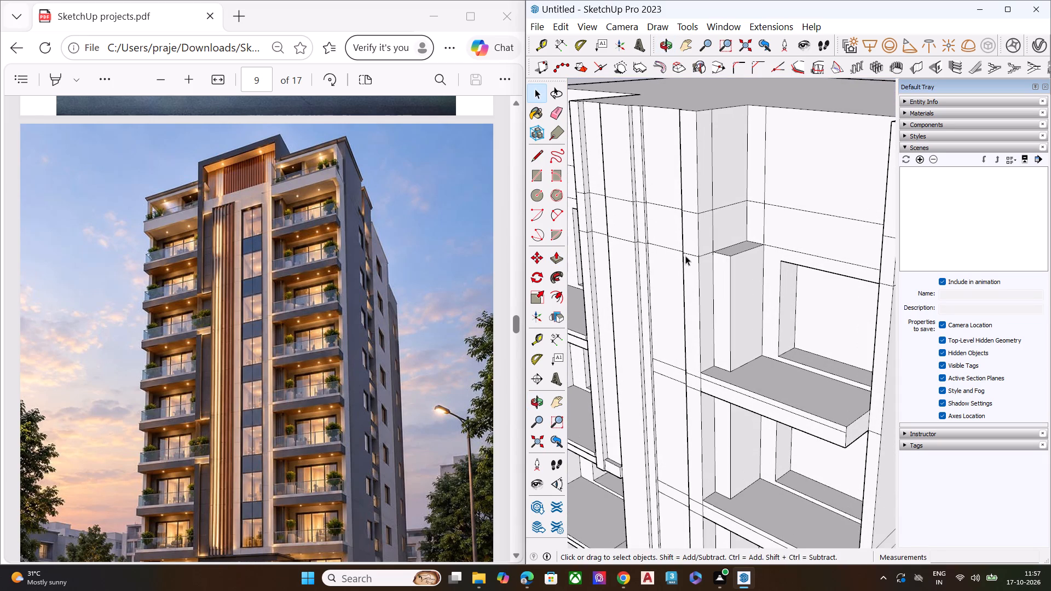
scroll(685, 256, "down", 6)
middle_click_drag(675, 272, 746, 193)
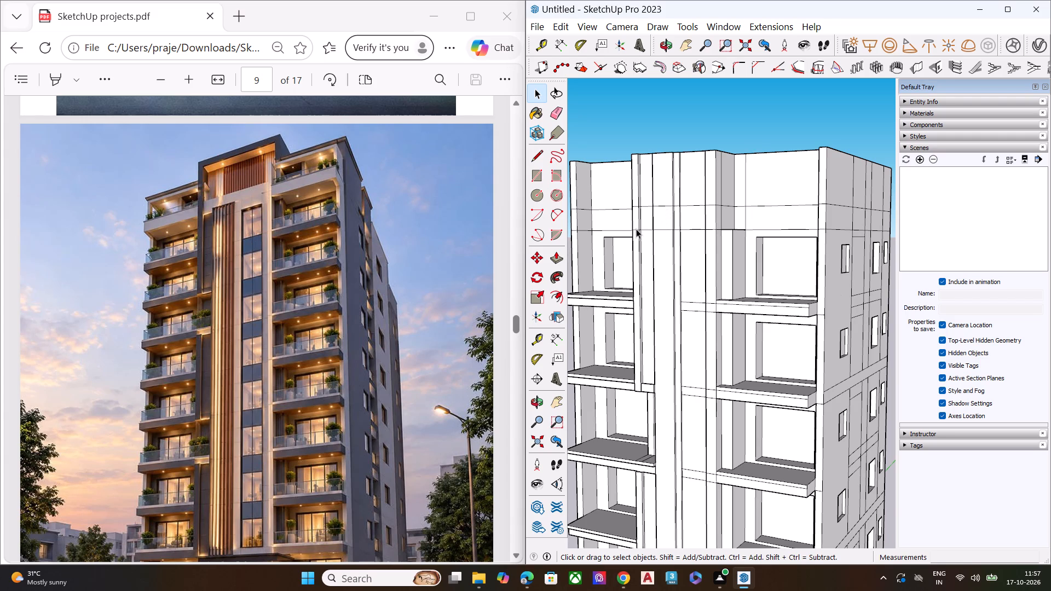
Erase the lower roof band's bottom seam segments across the front faces of the central column.
scroll(637, 237, "up", 1)
scroll(637, 237, "down", 1)
scroll(637, 237, "up", 5)
scroll(637, 234, "down", 1)
scroll(637, 233, "up", 2)
scroll(637, 230, "down", 2)
scroll(637, 229, "up", 3)
middle_click_drag(662, 210, 786, 256)
scroll(547, 299, "down", 4)
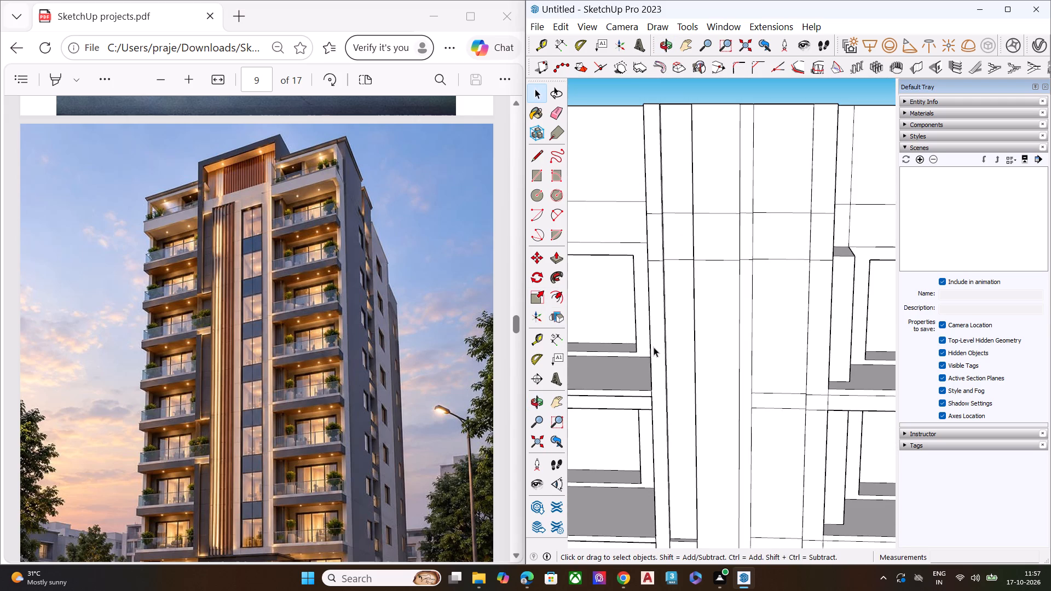
scroll(654, 347, "down", 4)
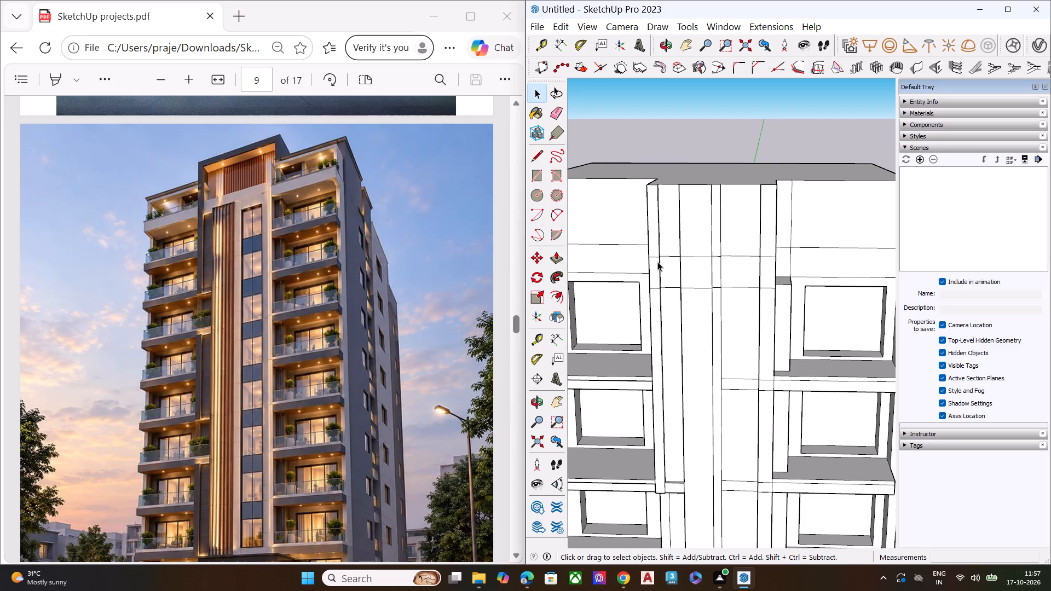
middle_click_drag(659, 253, 715, 210)
scroll(707, 232, "up", 8)
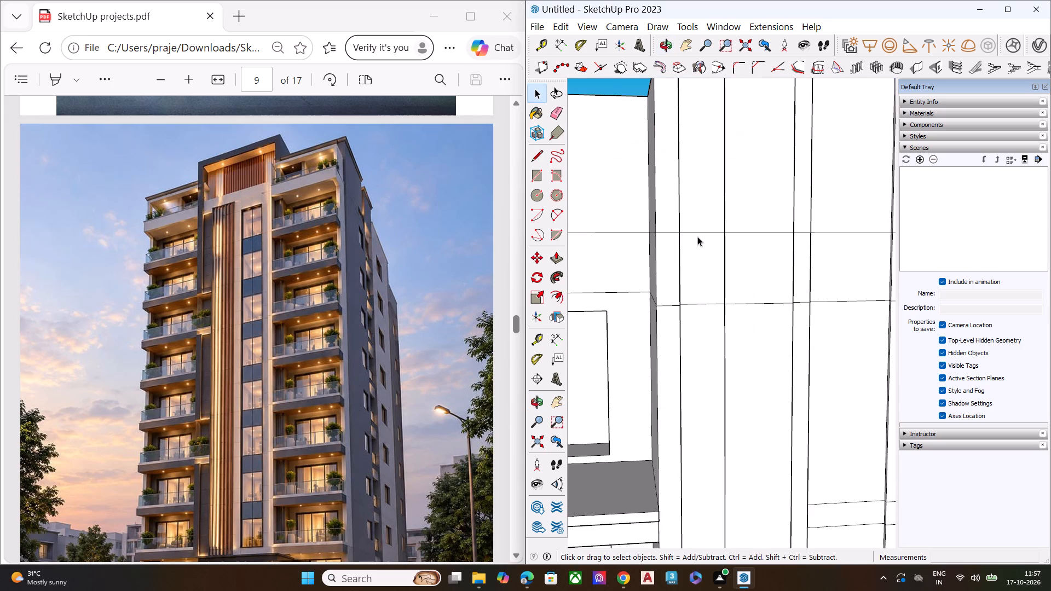
scroll(738, 285, "down", 7)
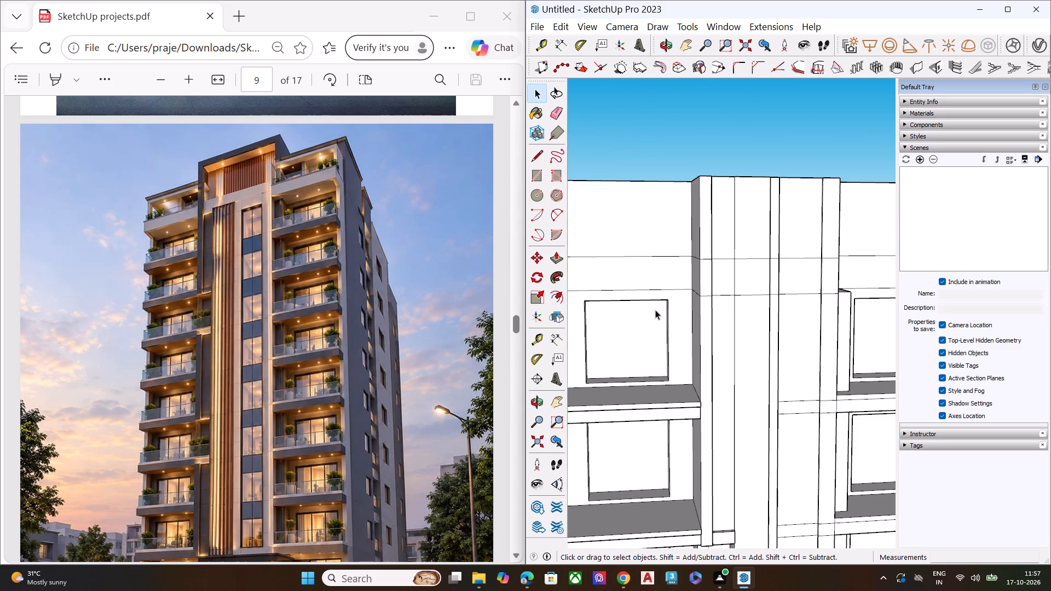
middle_click_drag(690, 294, 733, 293)
scroll(735, 294, "down", 1)
scroll(735, 294, "up", 5)
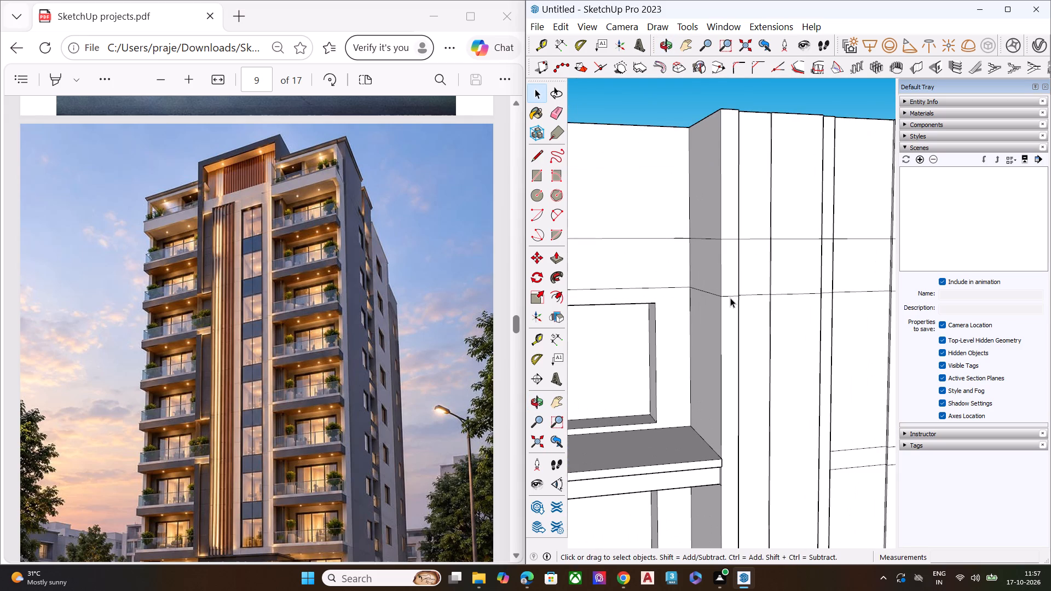
key("e")
left_click(730, 298)
left_click(752, 294)
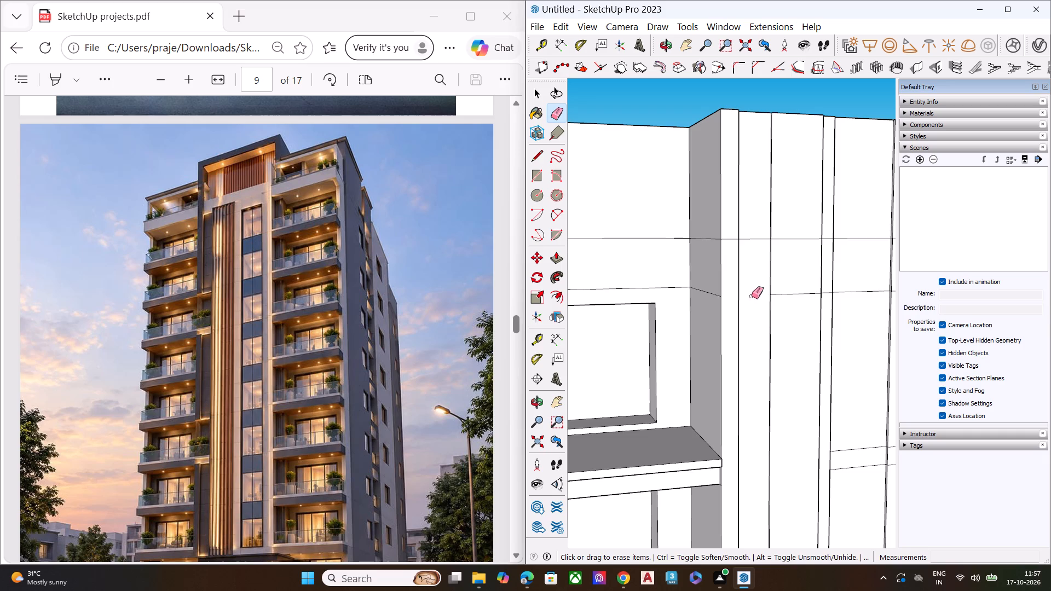
middle_click_drag(757, 297, 630, 297)
scroll(630, 297, "up", 7)
scroll(675, 283, "down", 1)
scroll(675, 283, "up", 1)
scroll(675, 283, "down", 7)
middle_click_drag(704, 296, 658, 296)
scroll(658, 296, "up", 6)
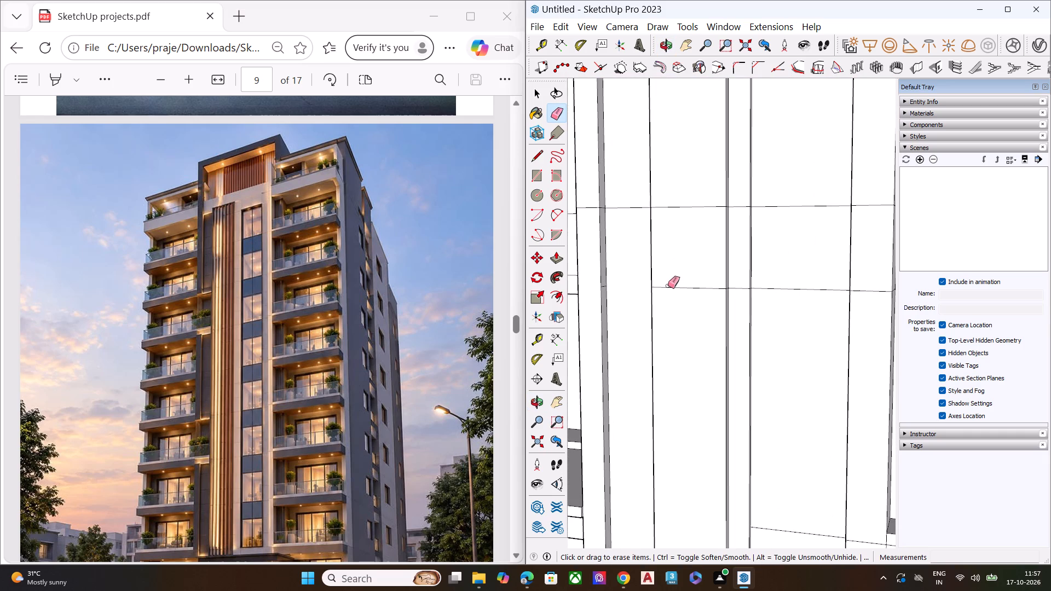
left_click(684, 290)
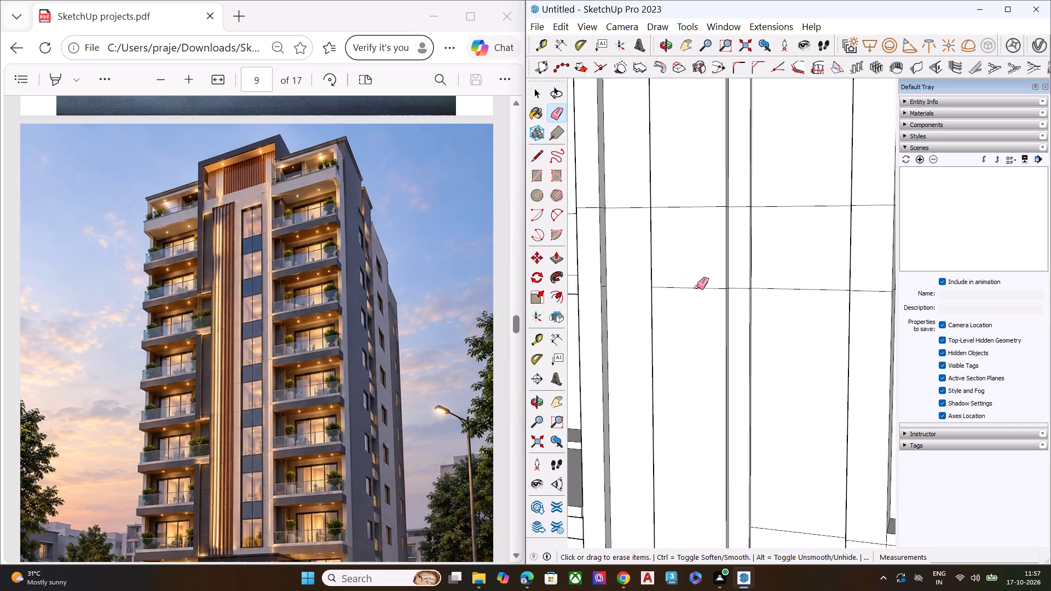
left_click(697, 287)
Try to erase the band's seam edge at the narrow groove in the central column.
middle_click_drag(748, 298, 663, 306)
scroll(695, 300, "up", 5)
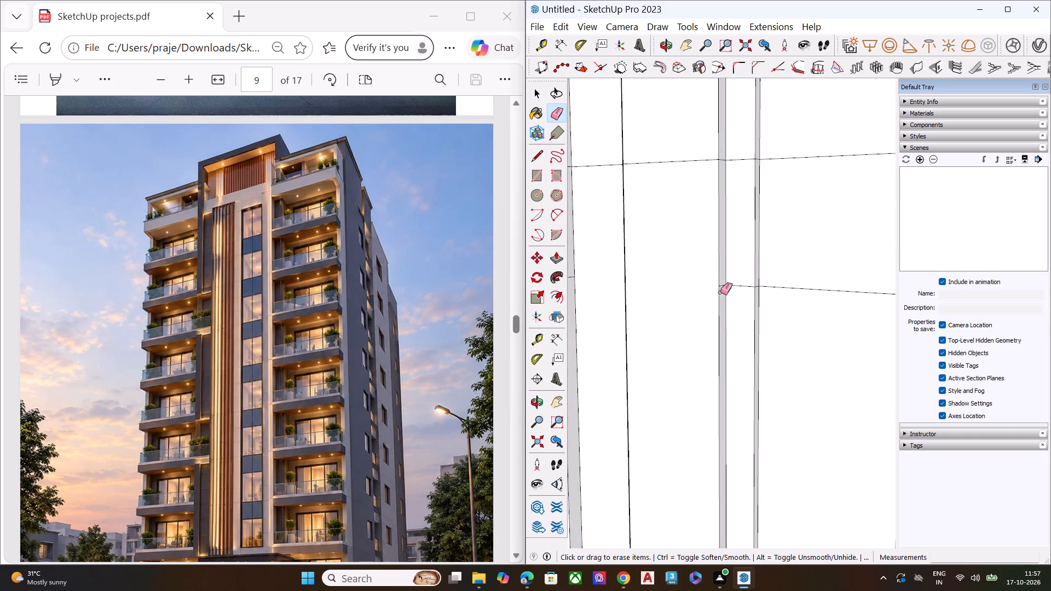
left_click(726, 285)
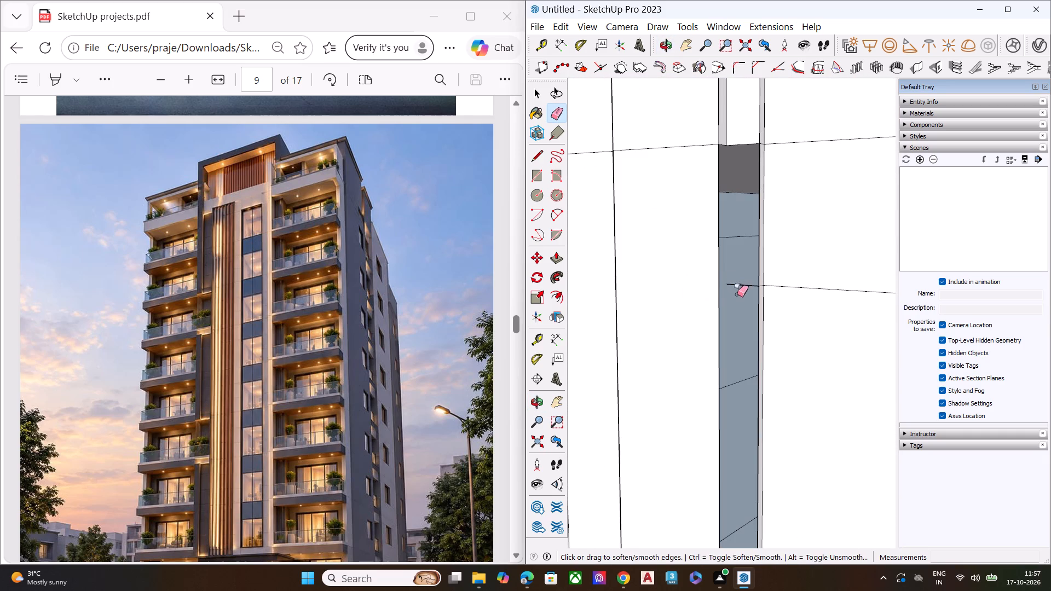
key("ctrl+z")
Erase the remaining short seam segments on the narrow faces around the central column's groove.
middle_click_drag(732, 296, 634, 306)
scroll(688, 293, "up", 3)
scroll(719, 289, "down", 2)
scroll(719, 289, "up", 2)
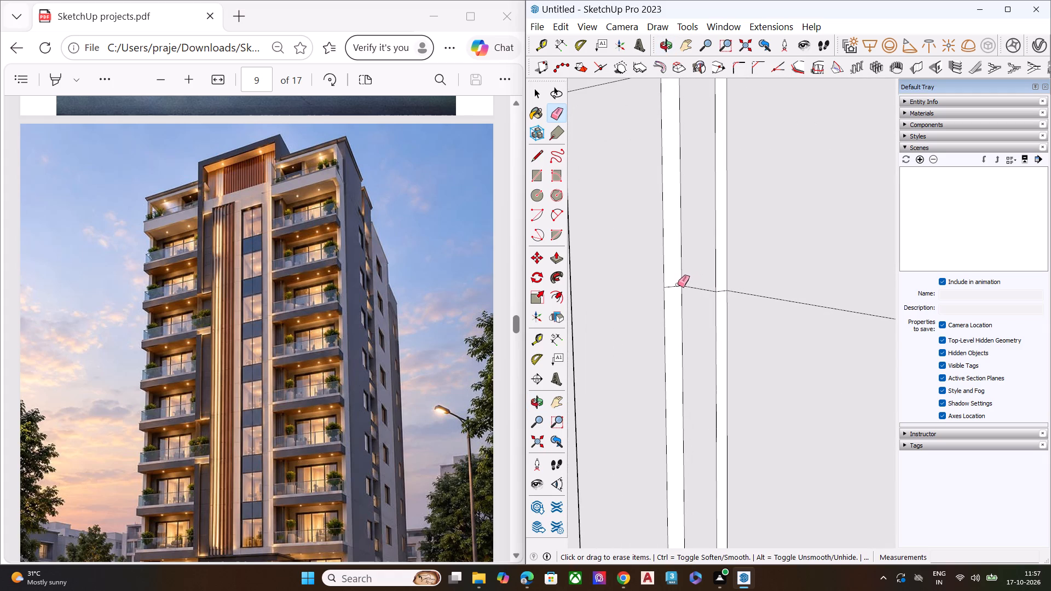
left_click(677, 286)
left_click(701, 288)
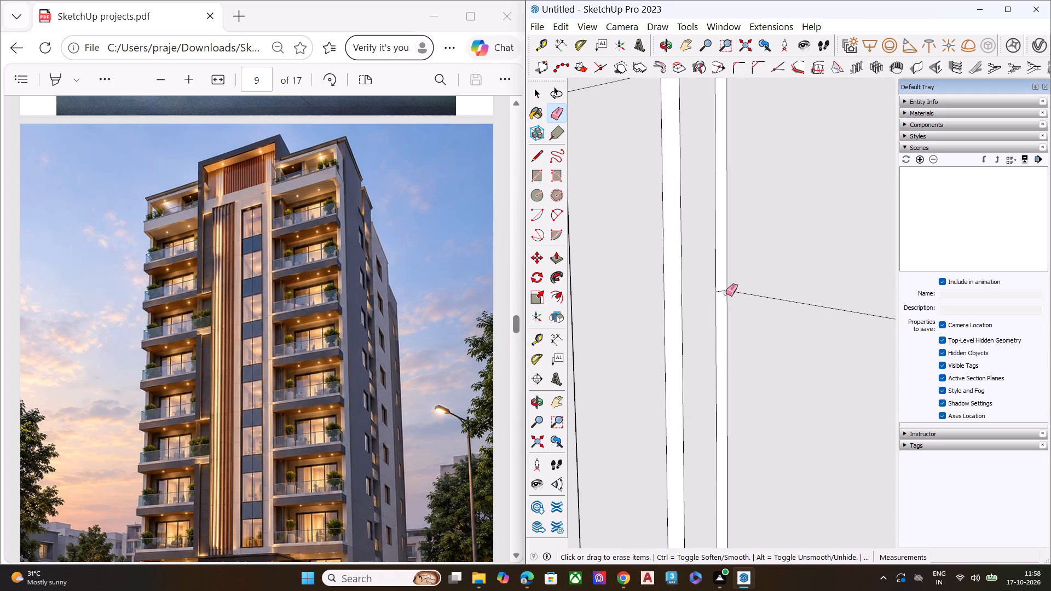
left_click(724, 291)
Examine the tower's upper storeys and roof band from the front and above against the page 9 render.
scroll(701, 283, "down", 14)
scroll(704, 279, "up", 1)
scroll(710, 279, "down", 3)
middle_click_drag(777, 291, 879, 276)
scroll(835, 283, "down", 2)
scroll(835, 285, "up", 1)
scroll(835, 285, "down", 4)
scroll(837, 288, "up", 1)
scroll(838, 288, "down", 4)
middle_click_drag(793, 316, 835, 313)
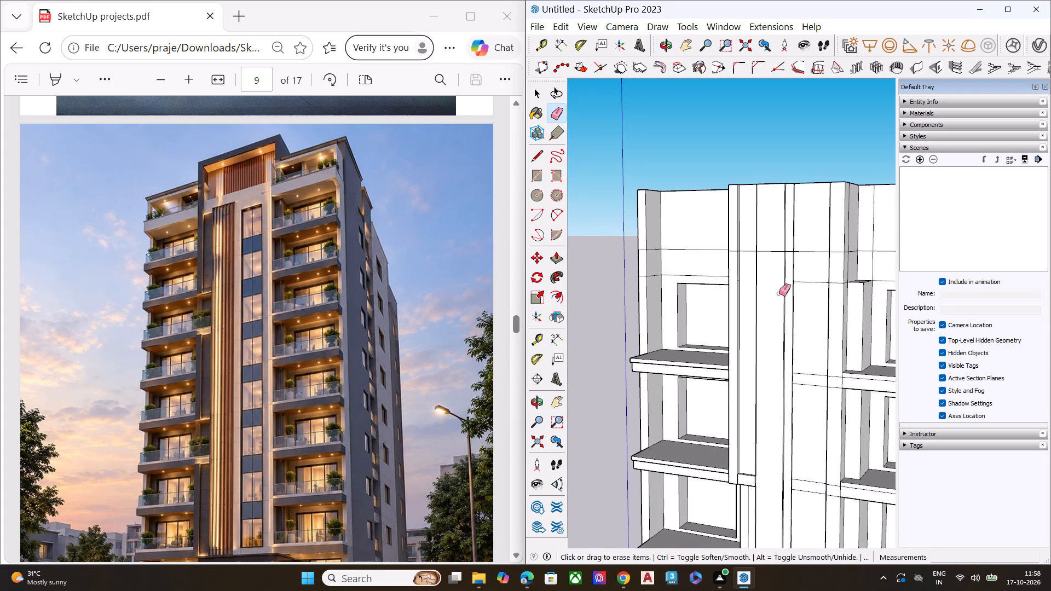
scroll(771, 308, "down", 4)
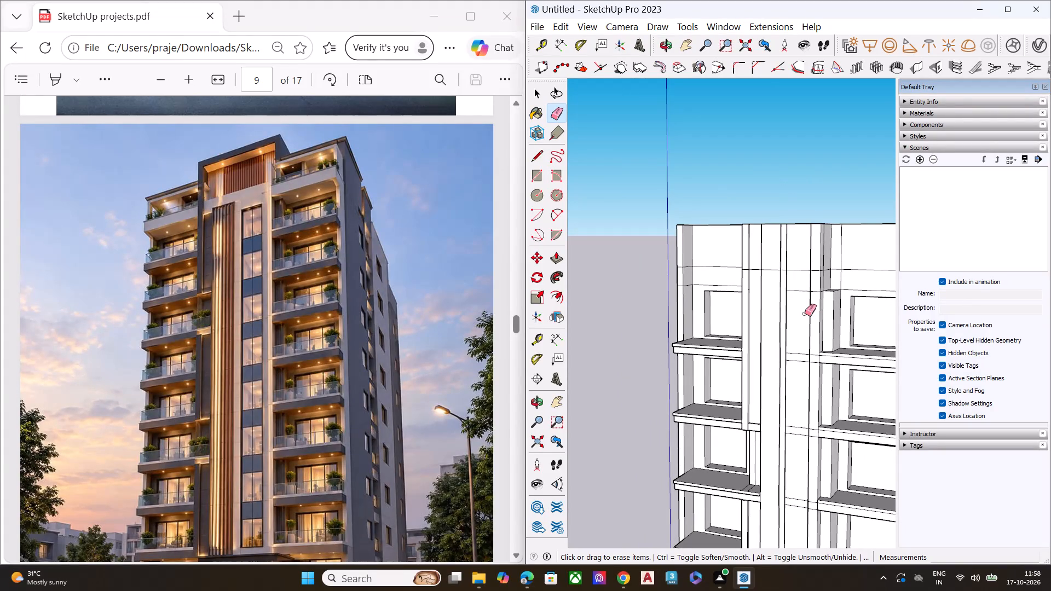
scroll(805, 303, "up", 1)
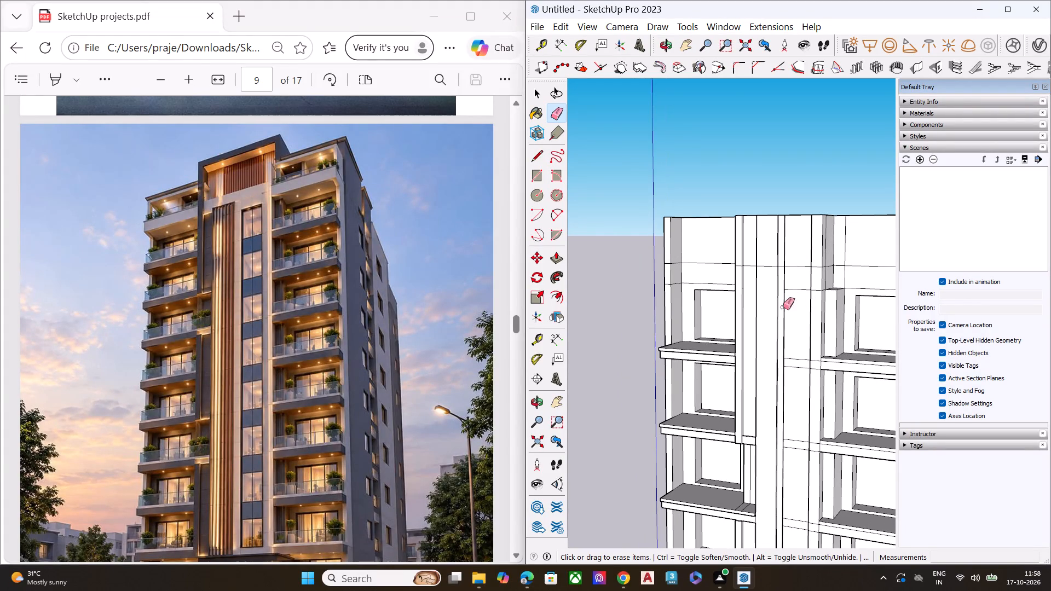
scroll(779, 310, "down", 3)
middle_click_drag(844, 322, 769, 383)
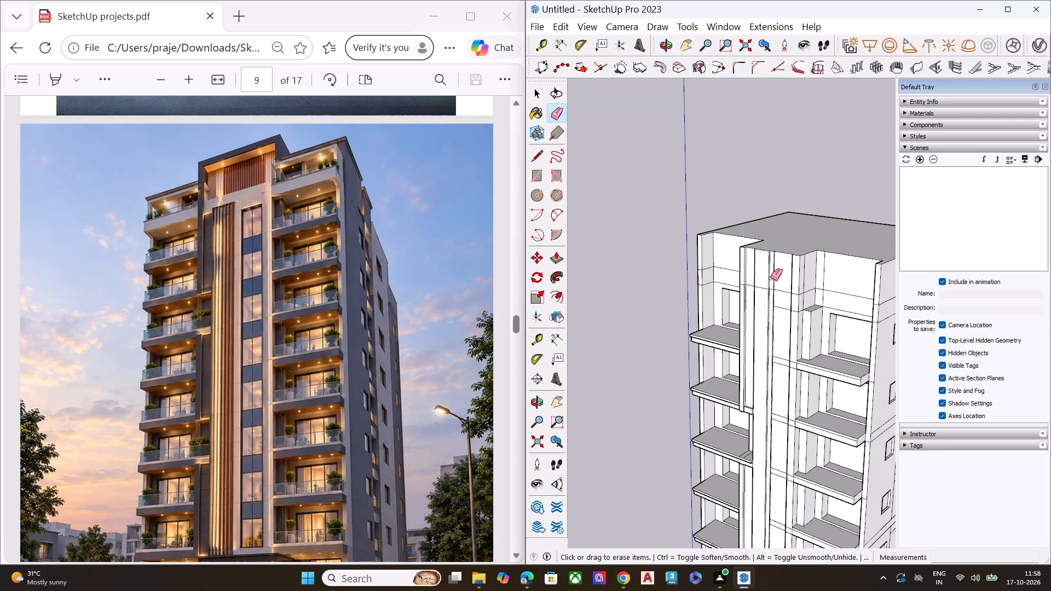
scroll(760, 254, "up", 7)
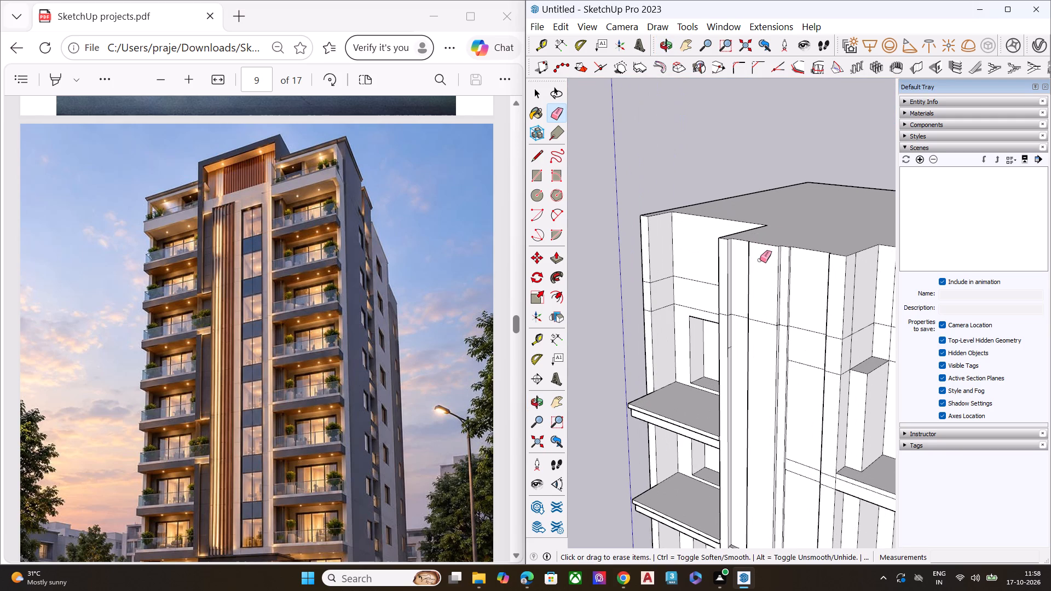
scroll(695, 306, "down", 2)
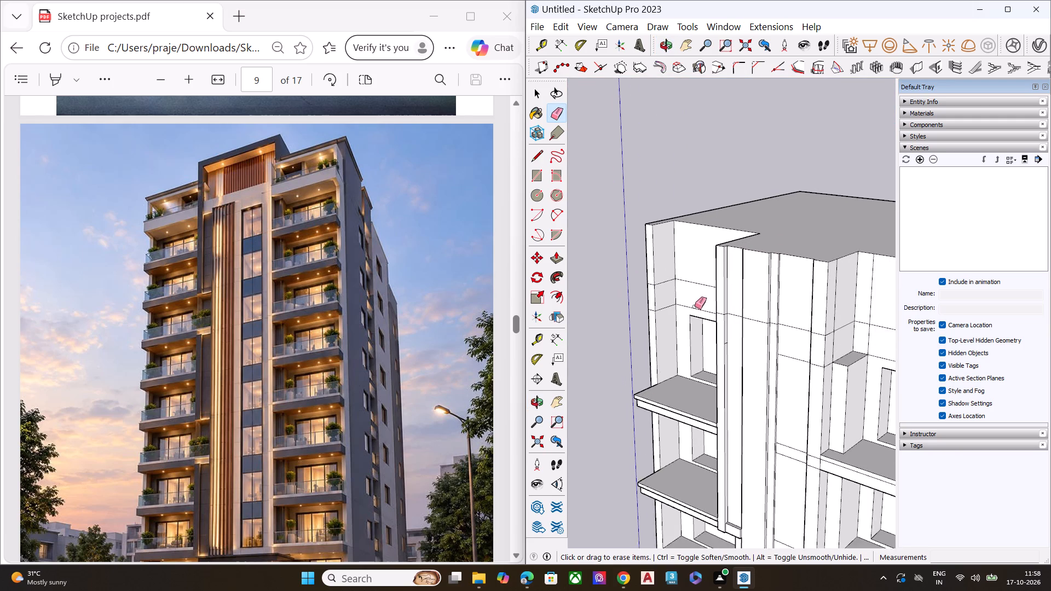
scroll(695, 306, "down", 4)
middle_click_drag(798, 383, 764, 371)
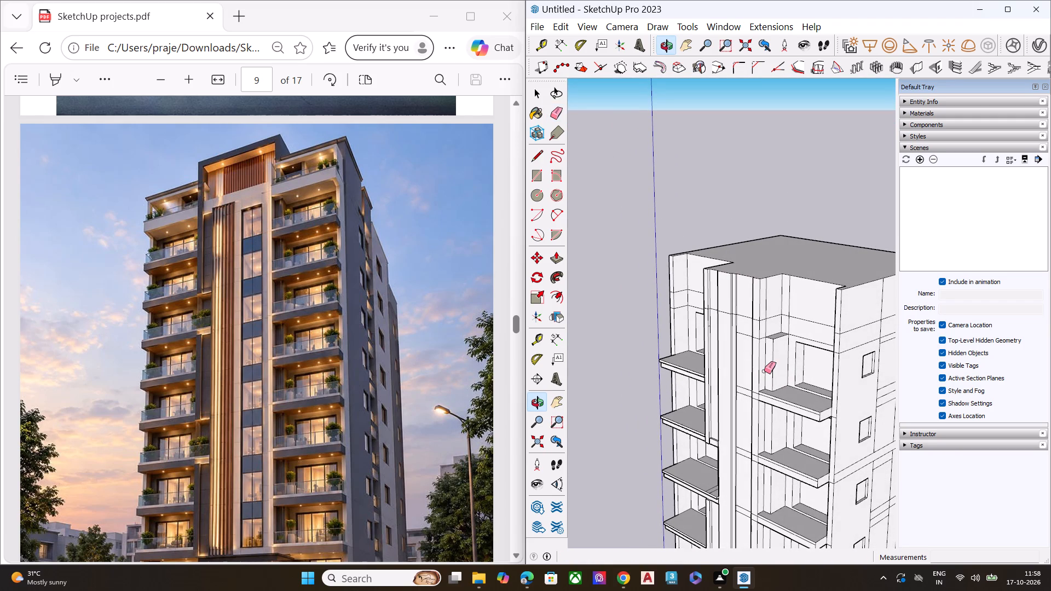
middle_click_drag(770, 362, 825, 315)
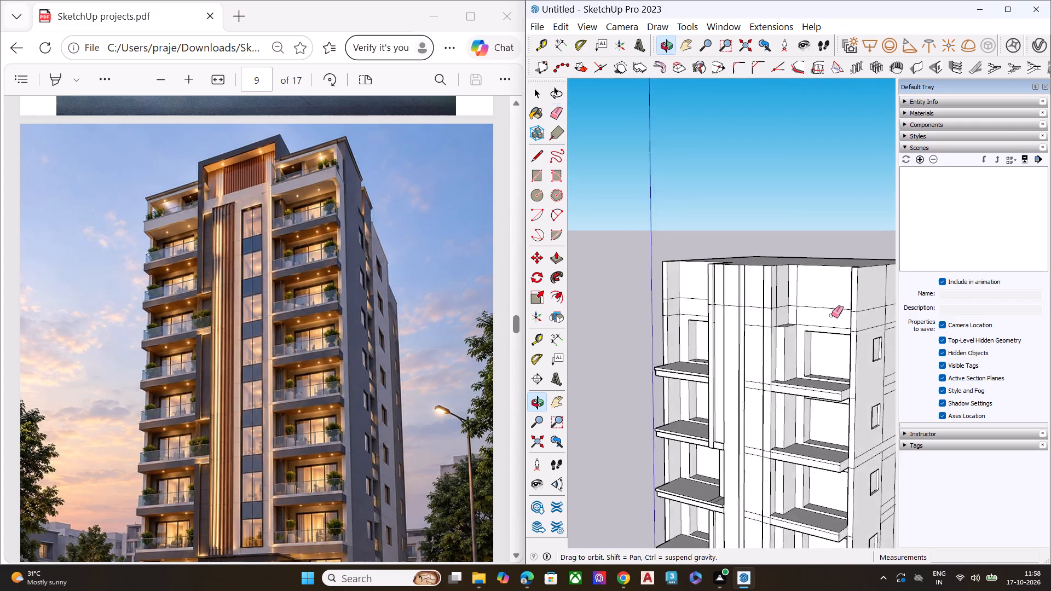
Erase the vertical edge splitting the roof band face above the right-hand top-floor balcony.
scroll(846, 316, "up", 5)
scroll(847, 315, "down", 1)
scroll(847, 315, "up", 3)
key("space")
left_click(821, 323)
scroll(801, 328, "up", 1)
middle_click_drag(801, 328, 794, 386)
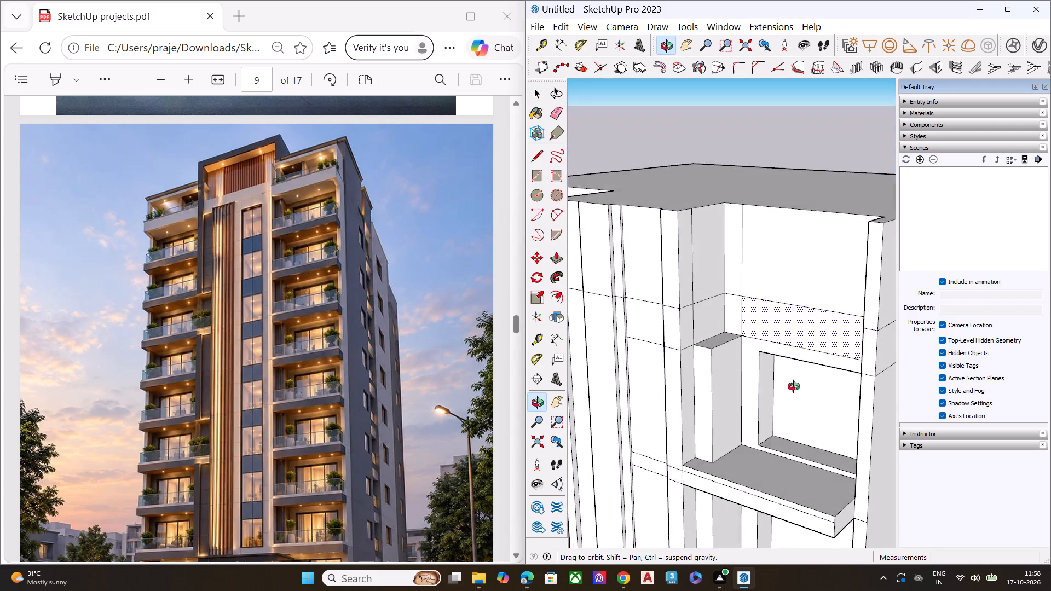
middle_click_drag(794, 386, 783, 417)
scroll(751, 341, "up", 4)
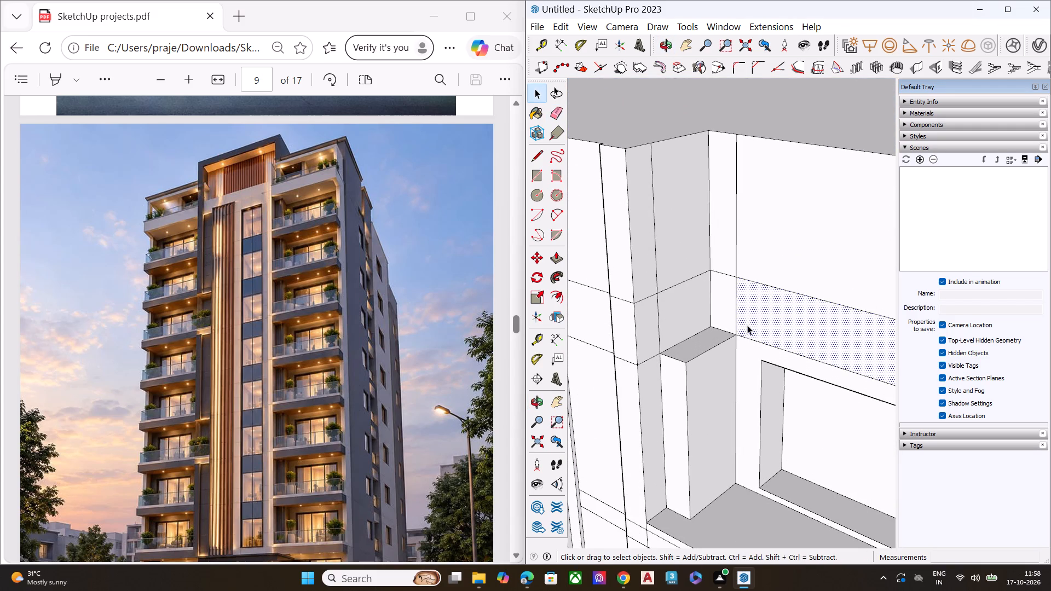
key("e")
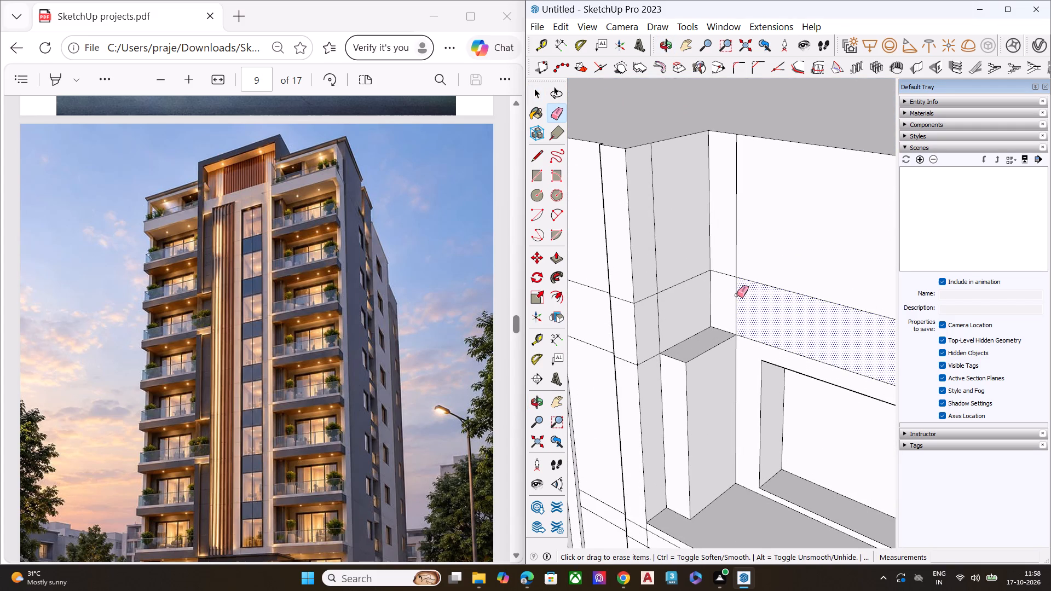
left_click(736, 295)
Erase the upper and lower band seam lines on the front of the end wall beside the top-floor balcony.
scroll(712, 313, "down", 6)
scroll(711, 315, "up", 2)
scroll(711, 315, "down", 4)
middle_click_drag(715, 332, 915, 329)
scroll(884, 321, "up", 5)
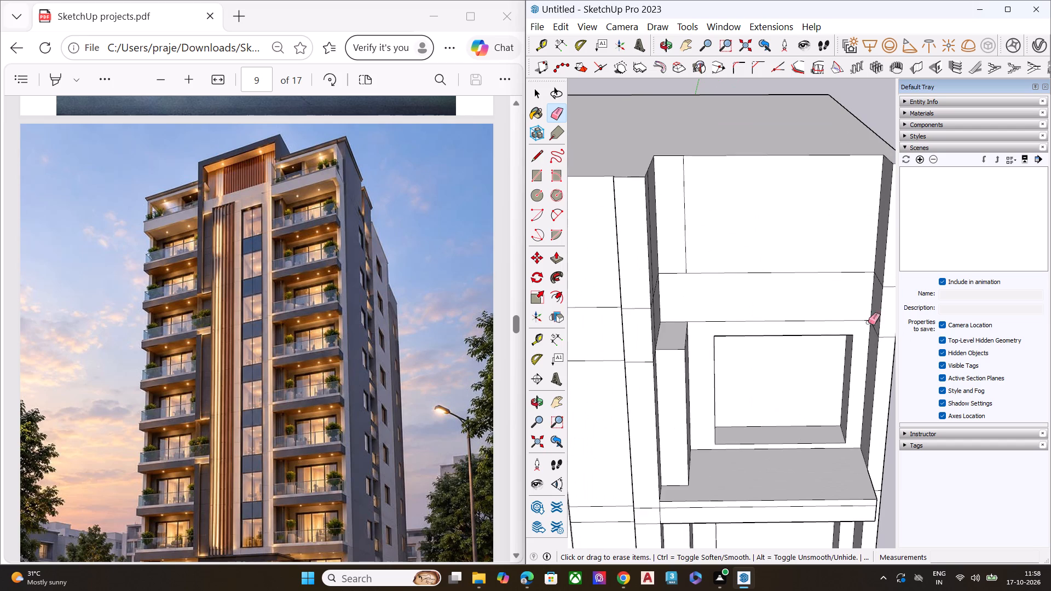
scroll(729, 310, "down", 5)
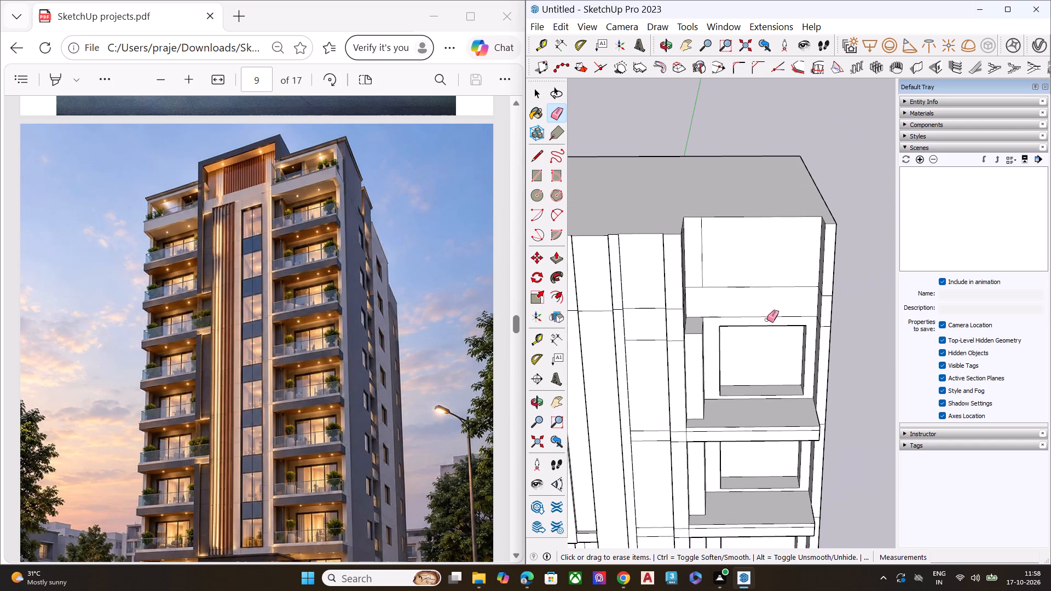
middle_click_drag(819, 331, 764, 379)
middle_click_drag(764, 379, 762, 369)
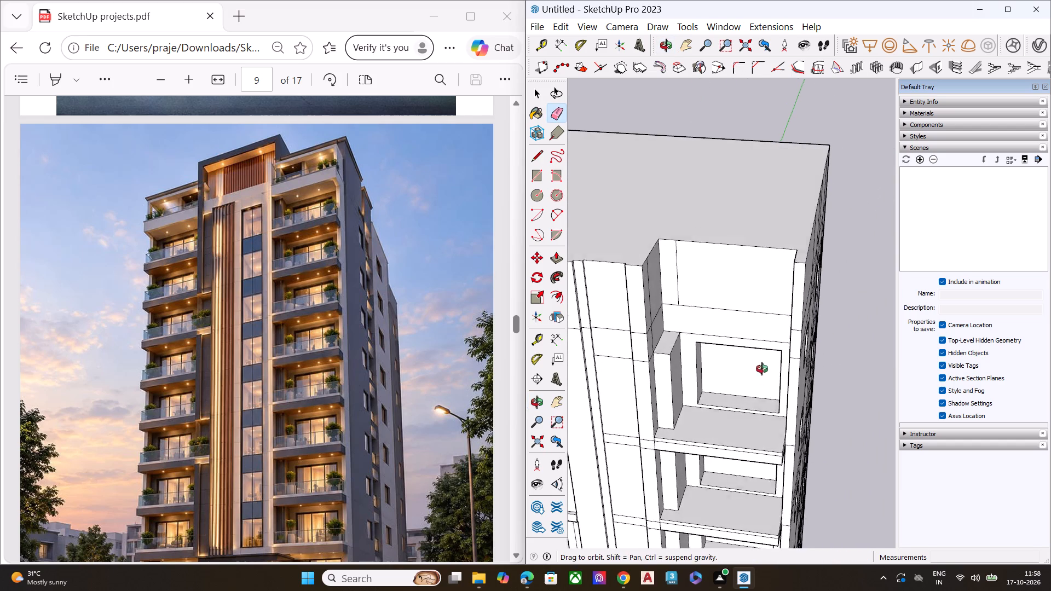
middle_click_drag(762, 369, 763, 354)
scroll(811, 315, "up", 1)
scroll(813, 312, "down", 2)
scroll(813, 312, "up", 6)
left_click(784, 314)
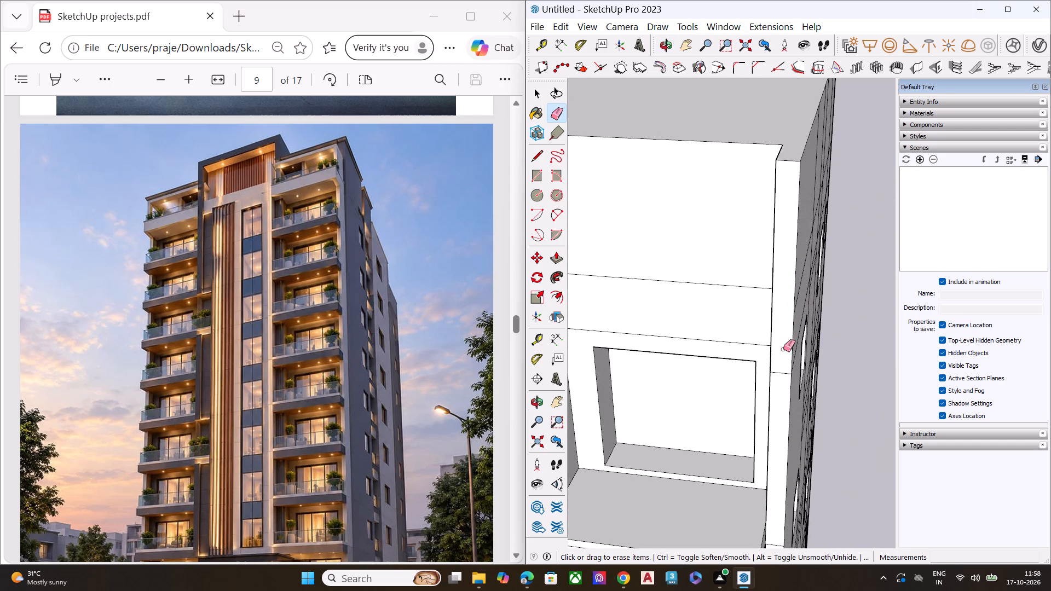
left_click(781, 373)
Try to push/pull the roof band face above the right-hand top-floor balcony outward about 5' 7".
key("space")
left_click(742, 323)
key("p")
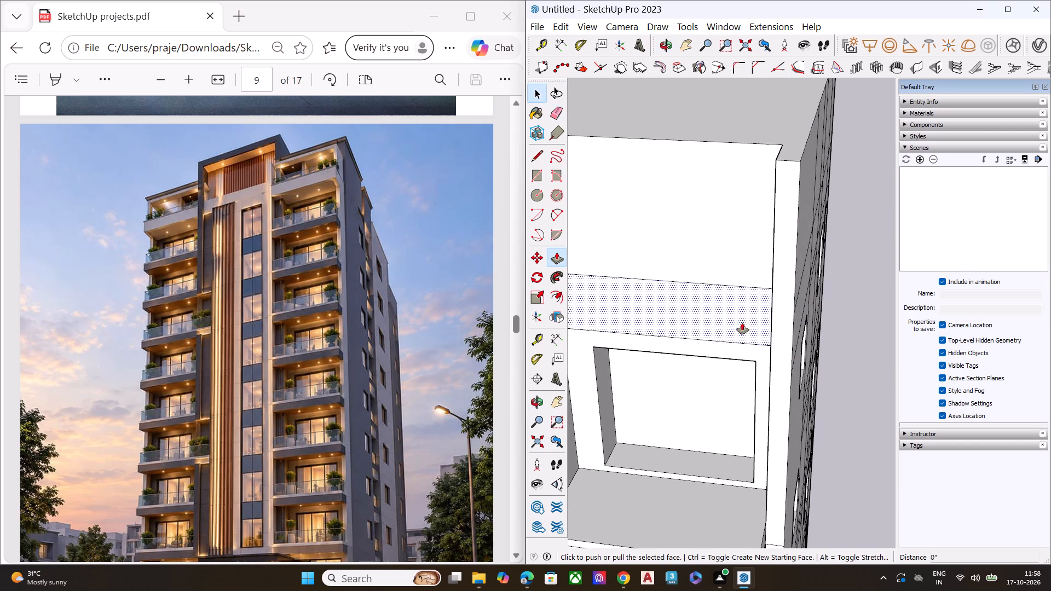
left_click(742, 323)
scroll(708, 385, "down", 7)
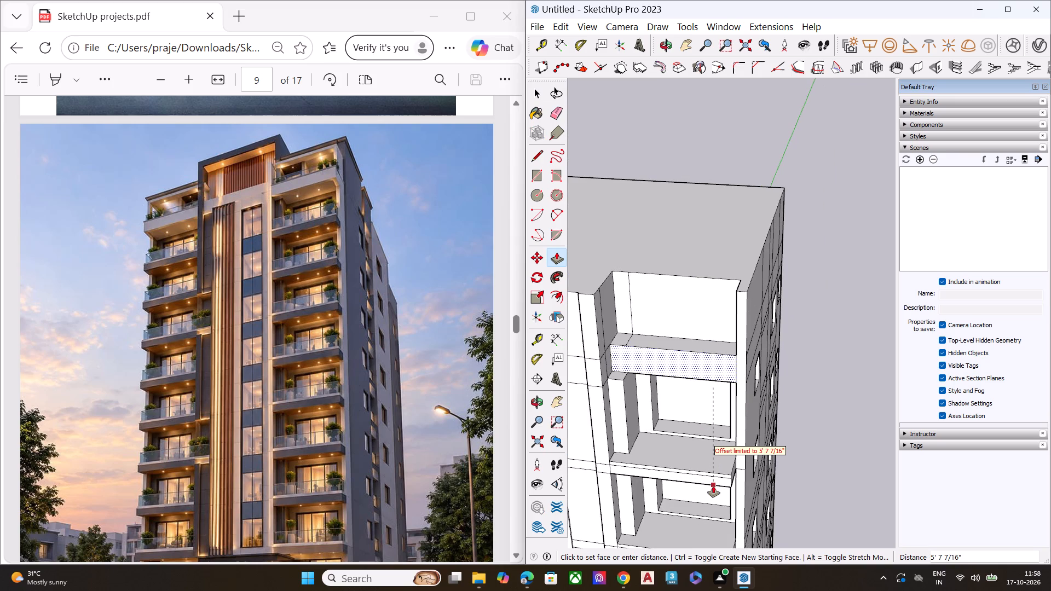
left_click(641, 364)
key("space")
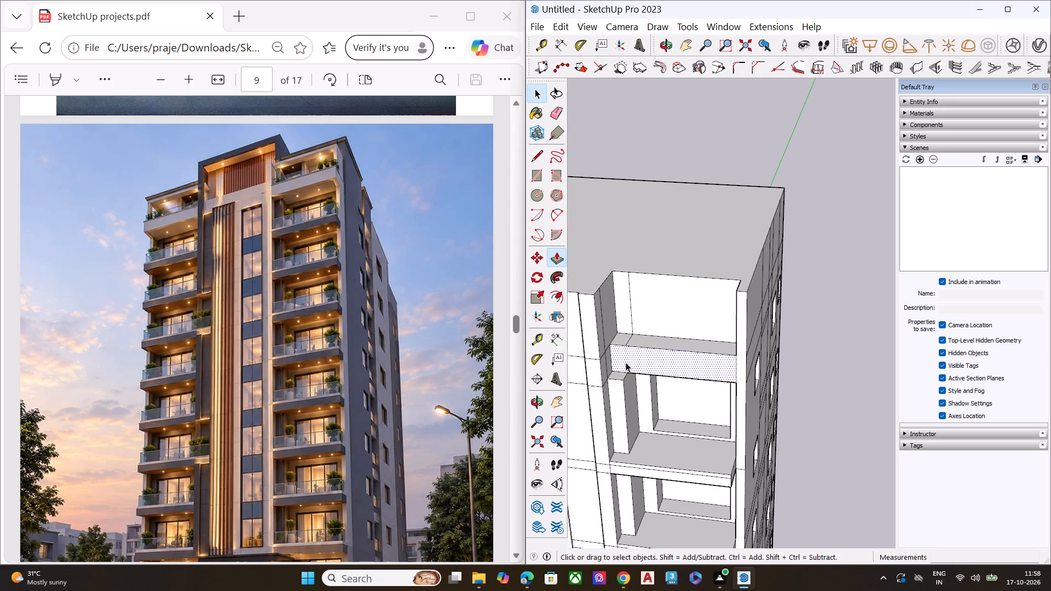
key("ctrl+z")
Erase the vertical edges on the recess side wall, within the roof band and in the storey above it.
scroll(608, 331, "up", 1)
scroll(608, 331, "down", 1)
scroll(608, 331, "up", 6)
key("space")
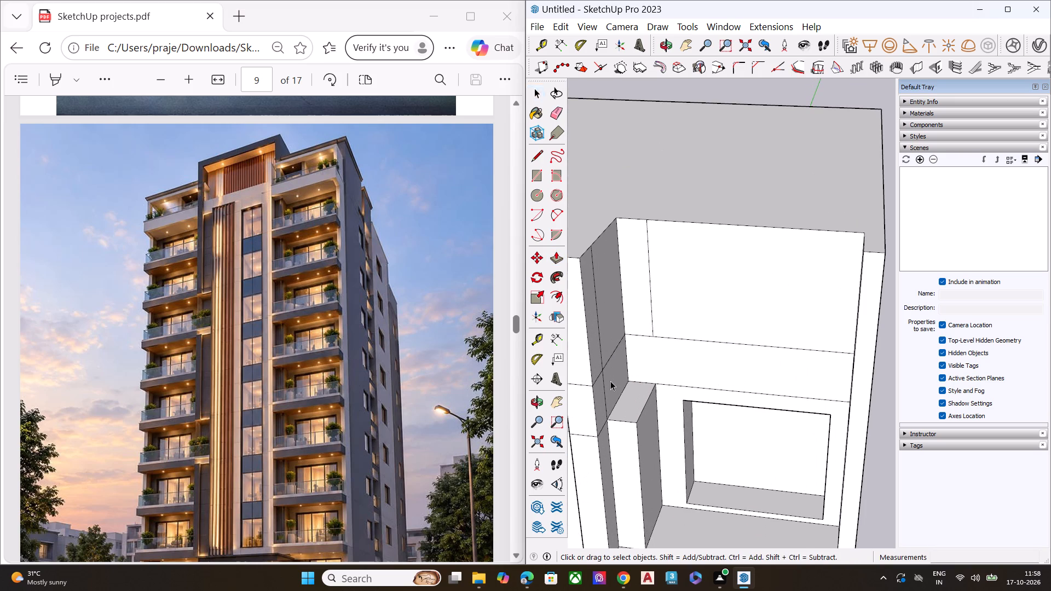
middle_click_drag(631, 400, 610, 402)
scroll(610, 402, "up", 1)
scroll(748, 348, "down", 8)
middle_click_drag(730, 381, 656, 375)
scroll(639, 366, "up", 6)
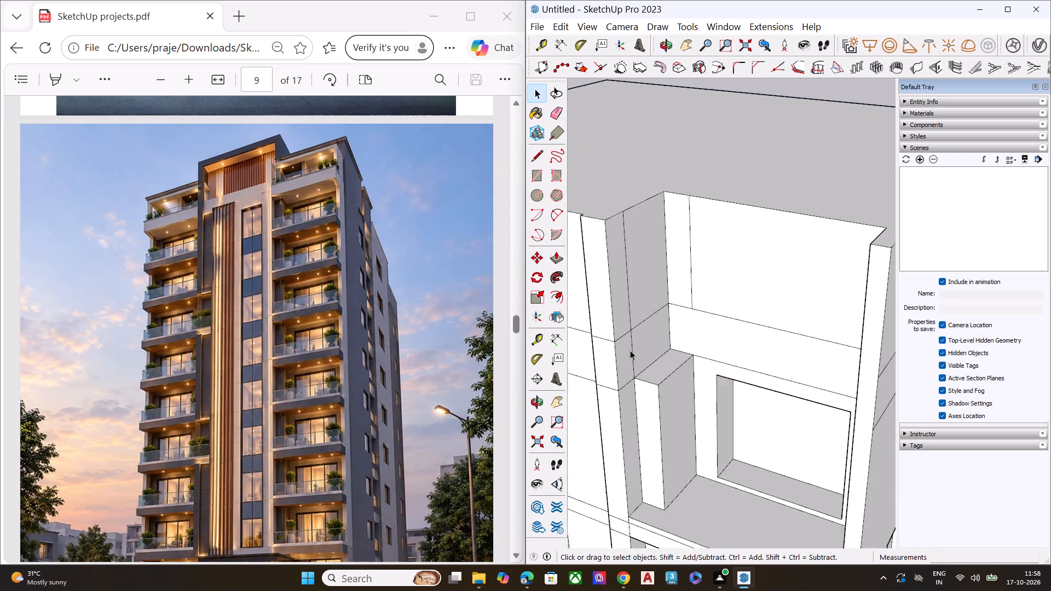
scroll(630, 350, "up", 1)
key("e")
left_click(634, 346)
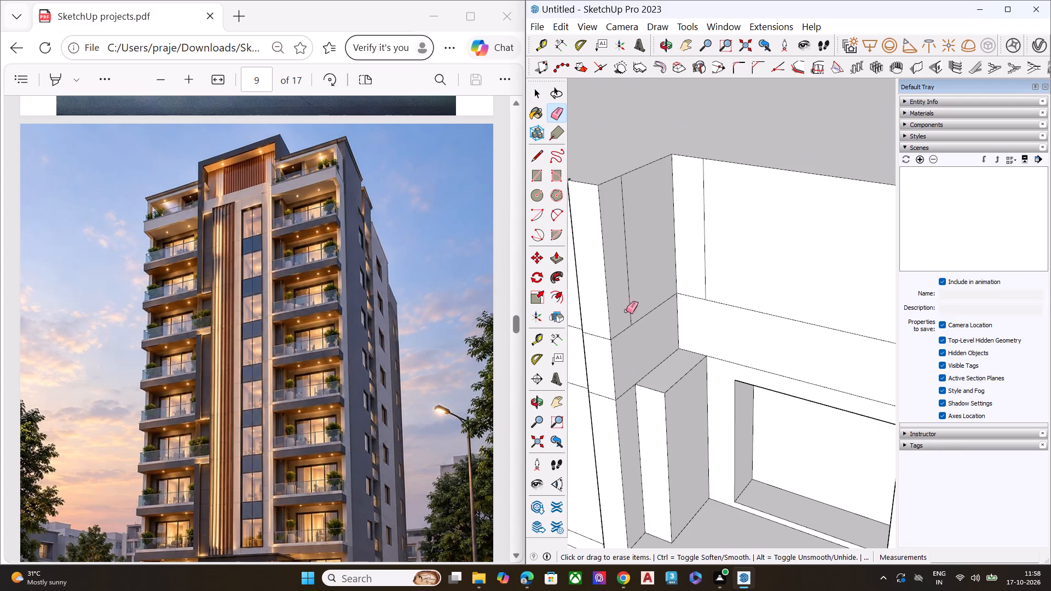
left_click(630, 297)
Push/pull the roof band face above the right-hand top-floor balcony outward in successive pulls of about 5' 7", 3' 4" and 3' 6".
scroll(678, 282, "down", 7)
middle_click_drag(709, 316, 778, 277)
key("space")
left_click(777, 303)
key("p")
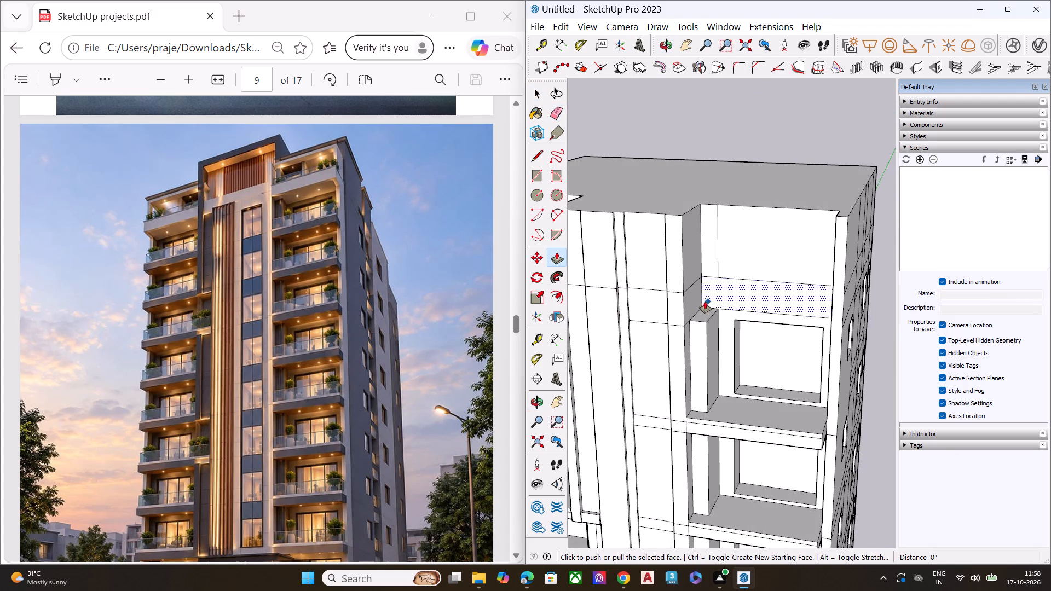
left_click(704, 303)
left_click(675, 331)
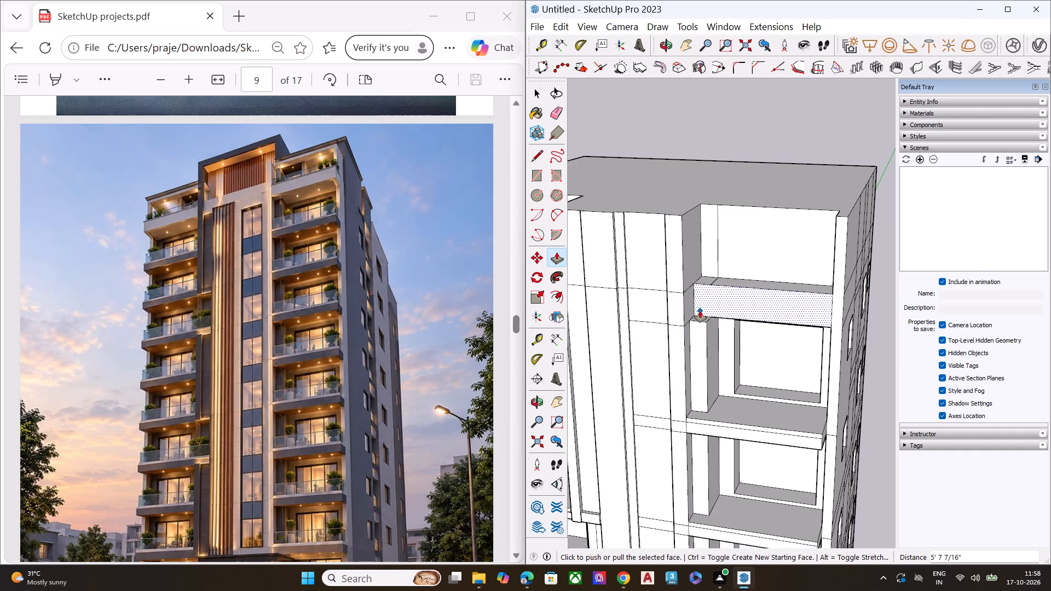
left_click(700, 311)
left_click(685, 336)
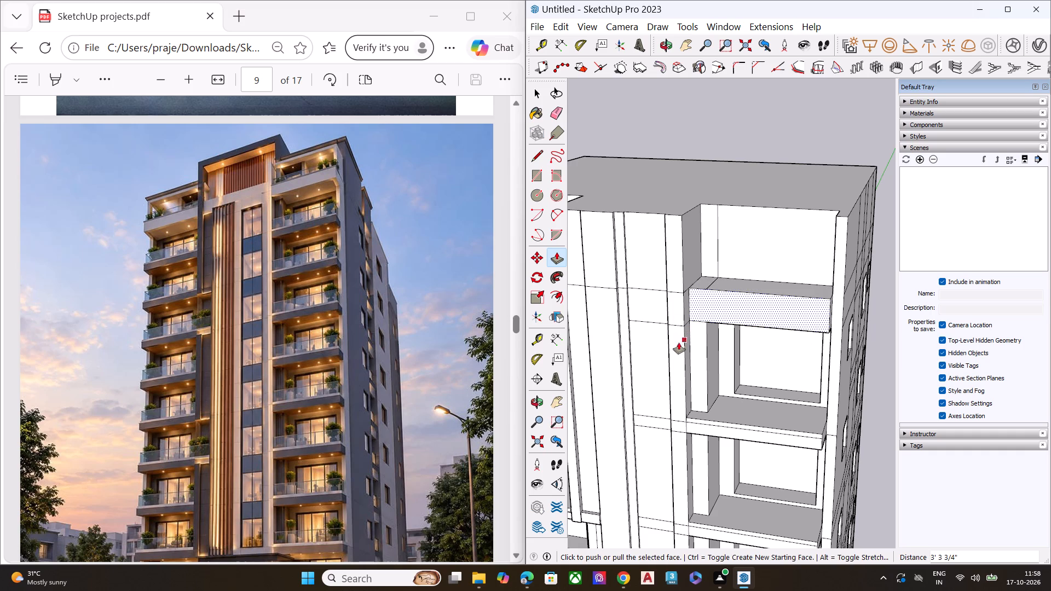
left_click(724, 310)
left_click(683, 341)
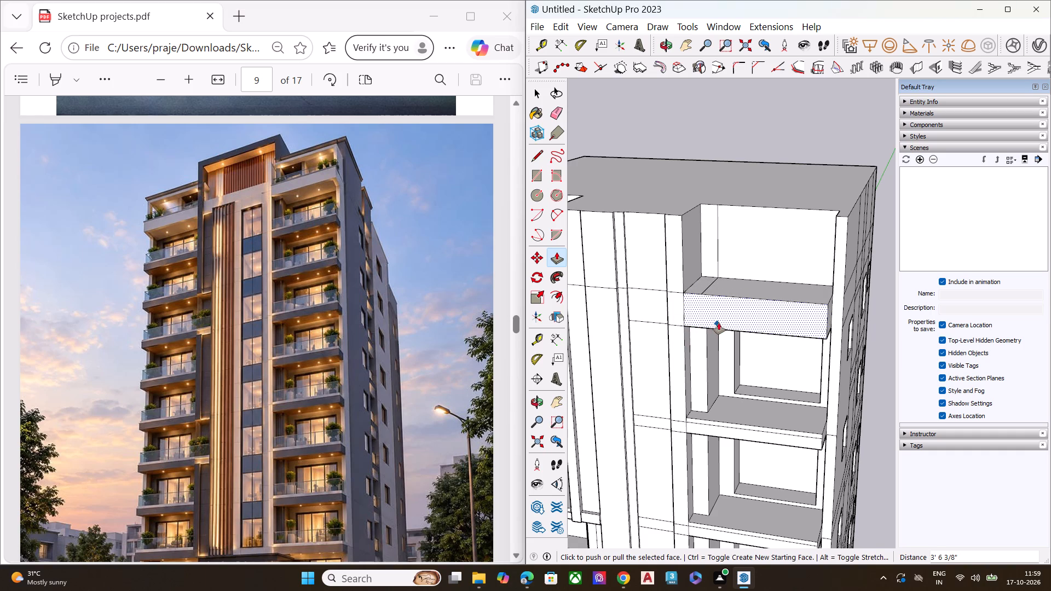
Align the front face of the right-hand roof band with the outer corner of the balcony slab below.
left_click(724, 312)
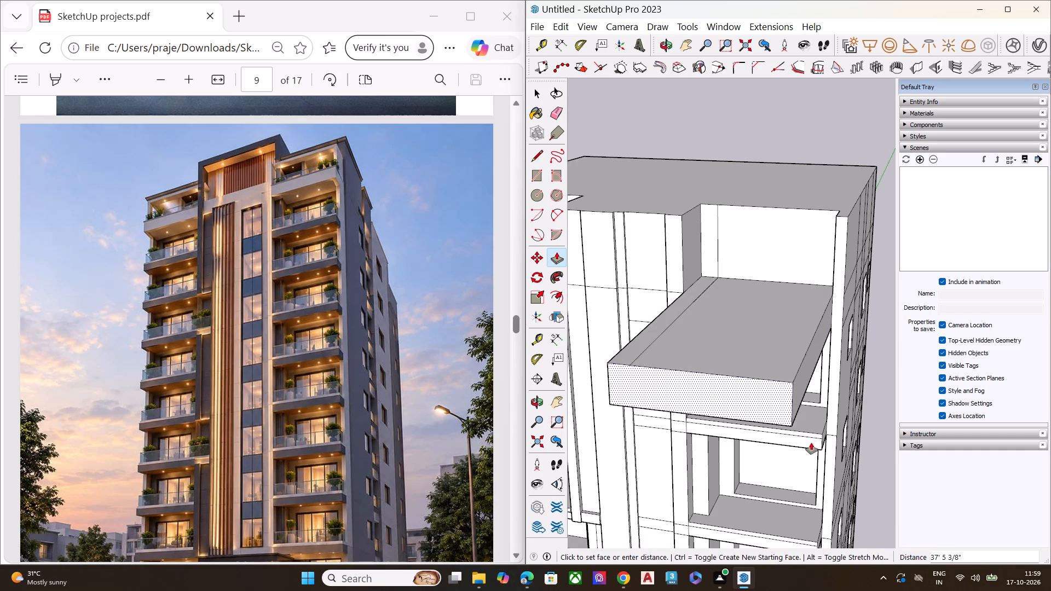
middle_click_drag(810, 443, 668, 420)
middle_click_drag(627, 385, 581, 363)
scroll(581, 363, "up", 1)
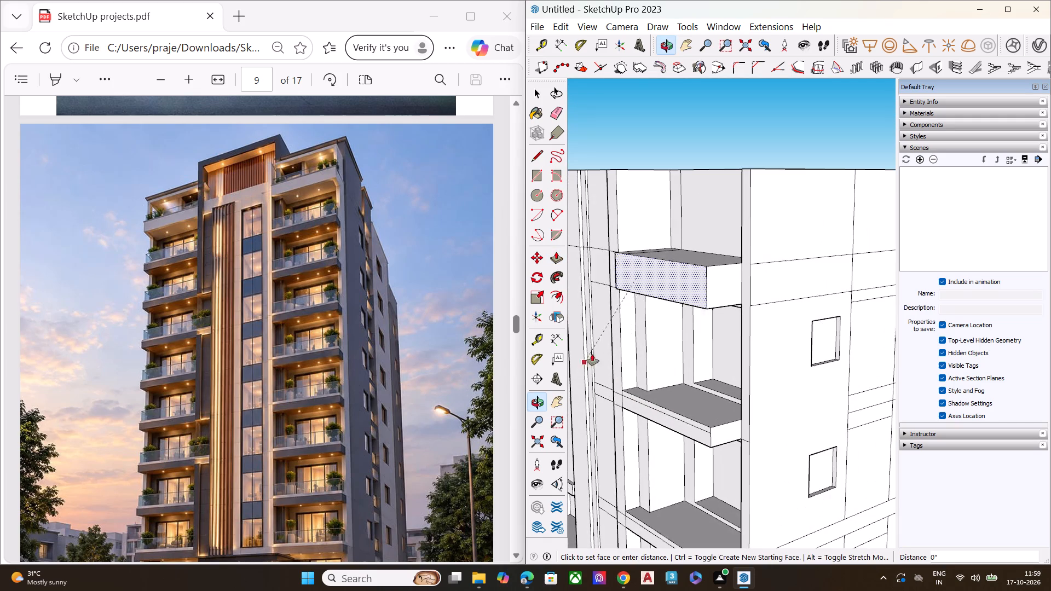
left_click(706, 449)
key("space")
Push/pull the roof band face above the left-hand top-floor balcony outward from the recess wall.
scroll(764, 311, "down", 1)
scroll(764, 311, "up", 1)
scroll(766, 312, "down", 5)
middle_click_drag(718, 317, 1035, 321)
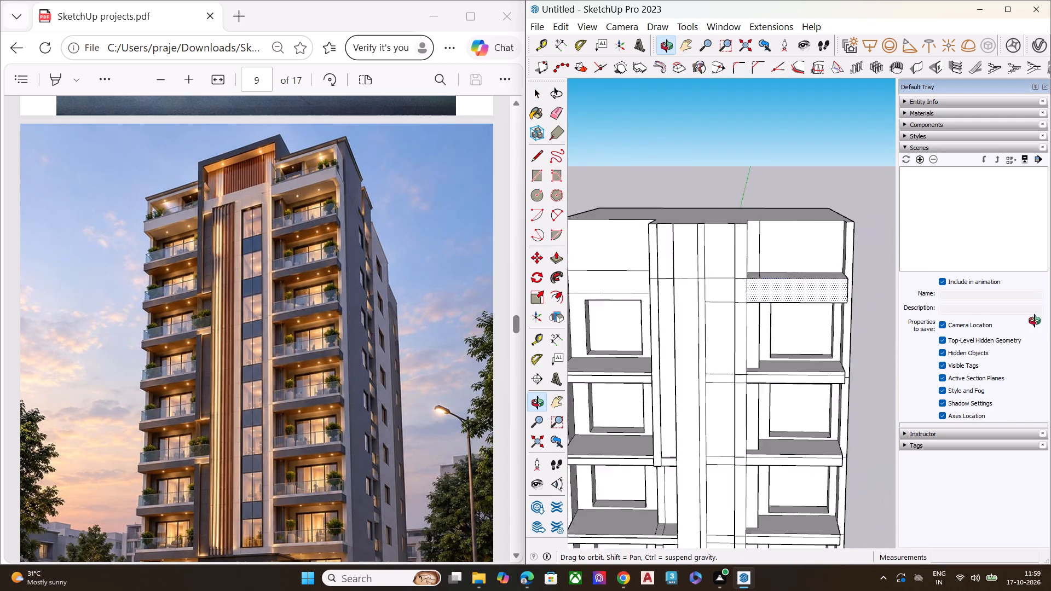
middle_click_drag(1035, 321, 1050, 321)
middle_click_drag(689, 333, 914, 335)
key("space")
scroll(736, 294, "up", 4)
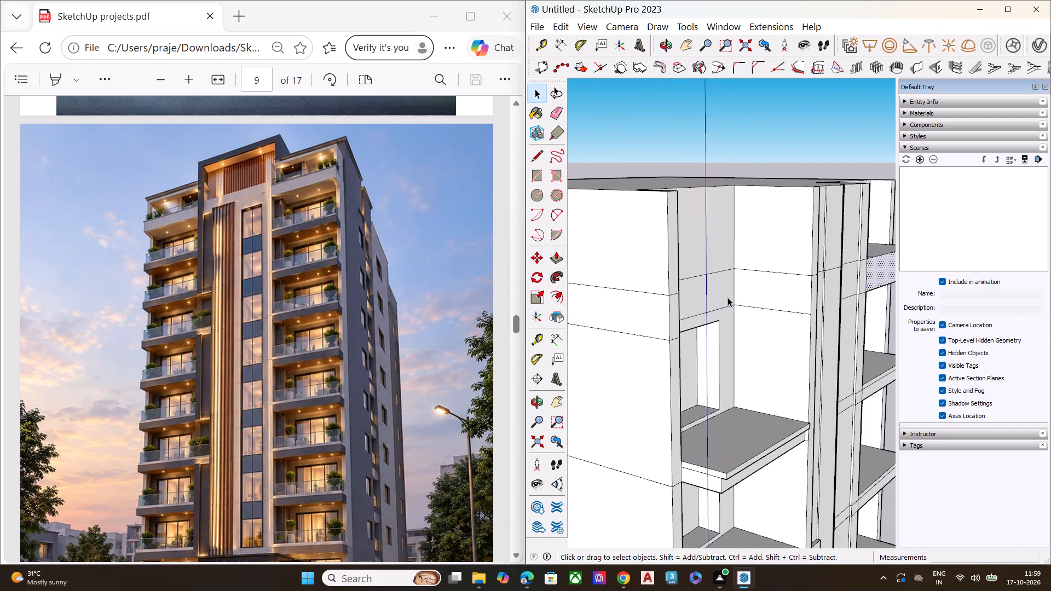
key("p")
left_click(713, 293)
key("space")
left_click(717, 291)
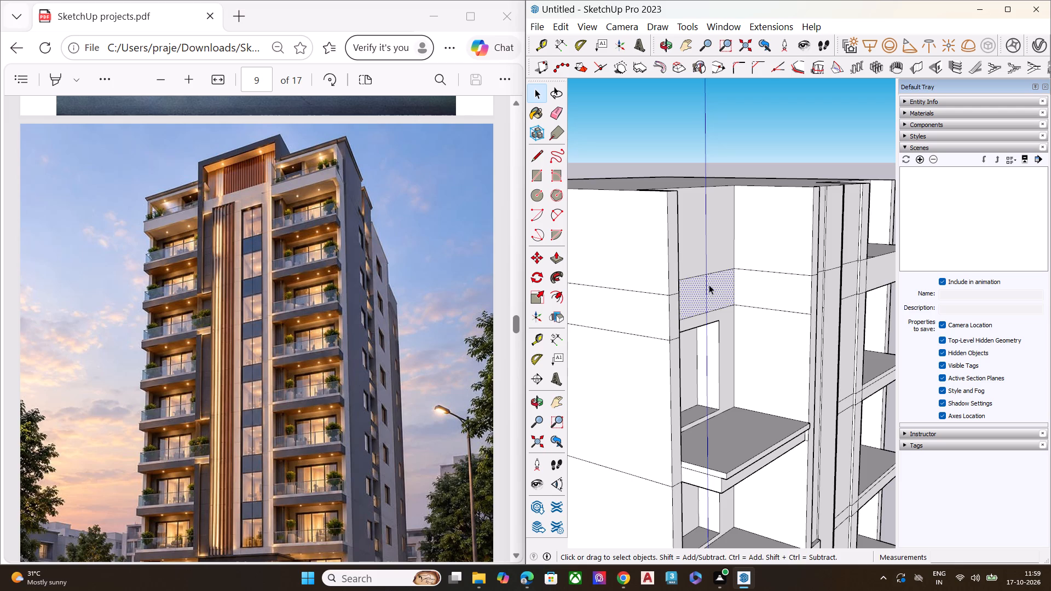
scroll(692, 285, "down", 6)
scroll(680, 282, "up", 1)
scroll(680, 282, "down", 2)
scroll(807, 275, "up", 7)
scroll(822, 272, "down", 1)
scroll(823, 272, "up", 4)
middle_click_drag(828, 276, 503, 360)
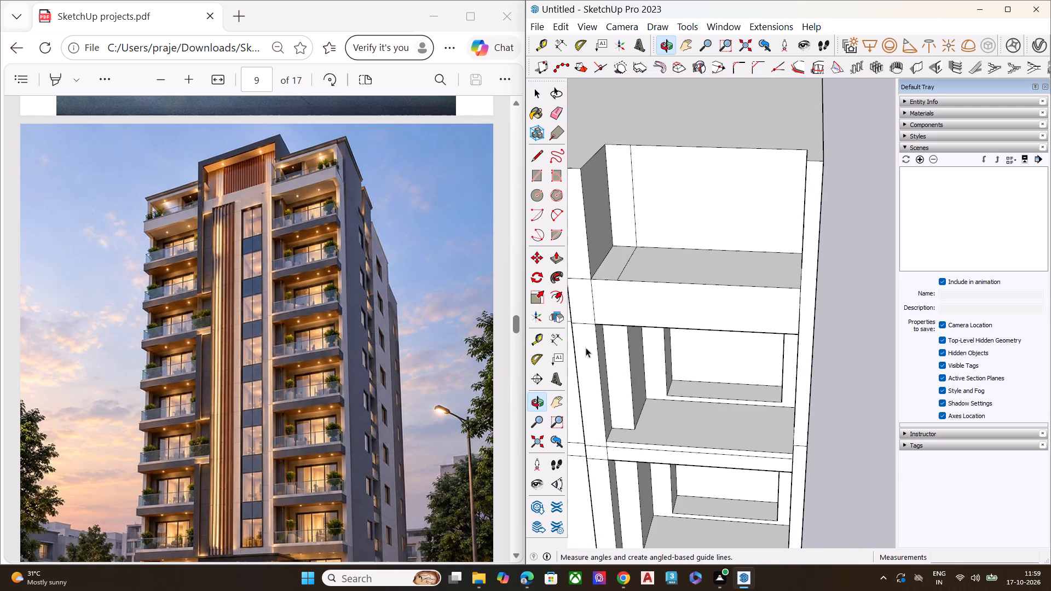
middle_click_drag(724, 328, 631, 334)
scroll(802, 296, "down", 7)
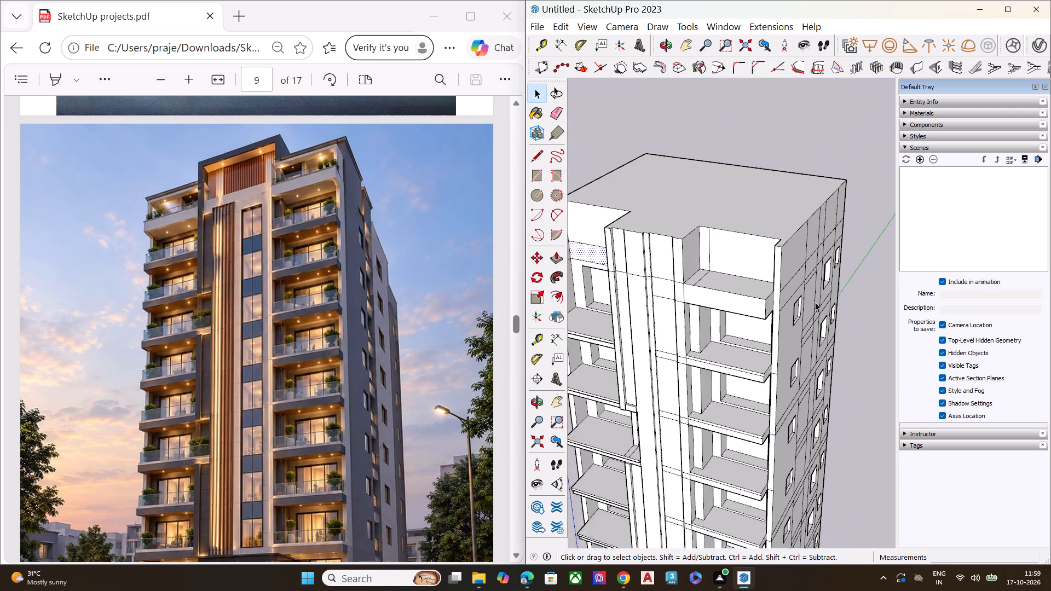
scroll(815, 302, "down", 1)
key("p")
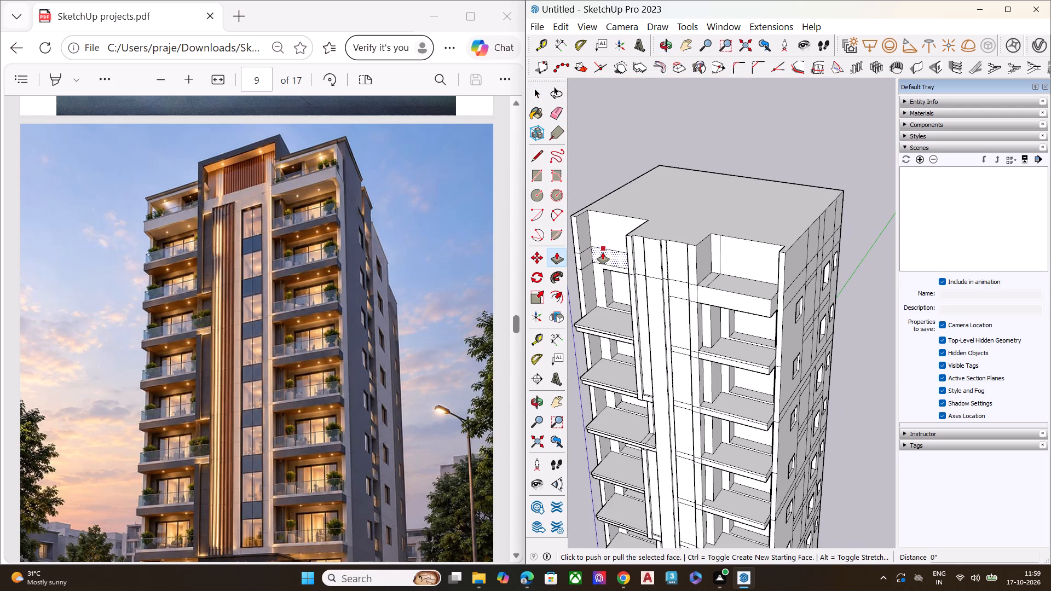
left_click(603, 252)
left_click(578, 323)
key("space")
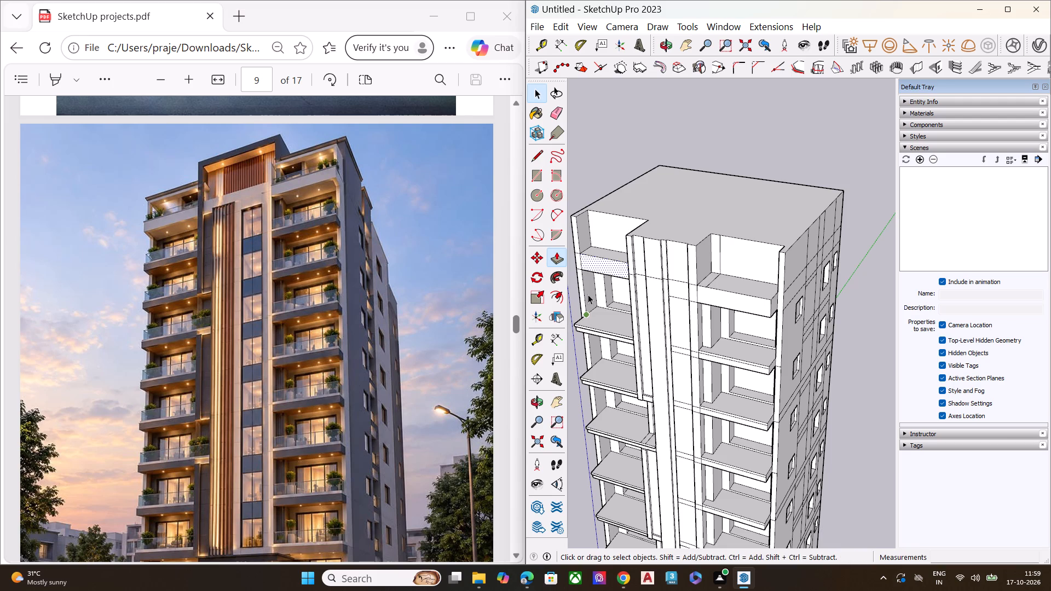
Extend the left-hand roof band's front face further outward so it projects over the top-floor balcony.
left_click(598, 258)
left_click(602, 265)
key("p")
left_click(603, 265)
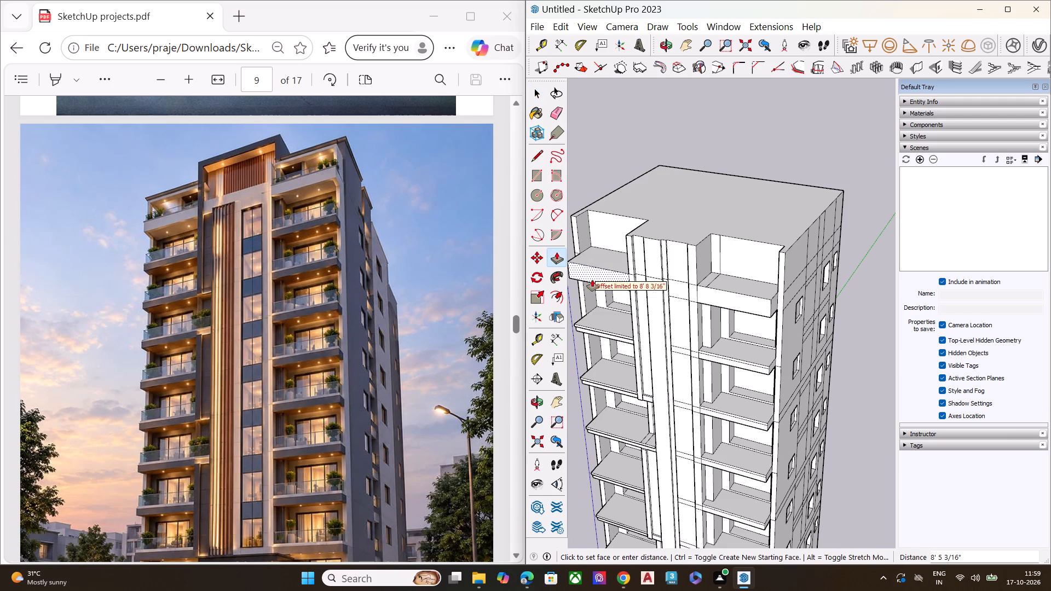
left_click(592, 327)
key("space")
Push/pull the exposed end face of the left-hand roof band sideways about 2' 5 11/16" to the end wall's outer face.
middle_click_drag(665, 298, 667, 293)
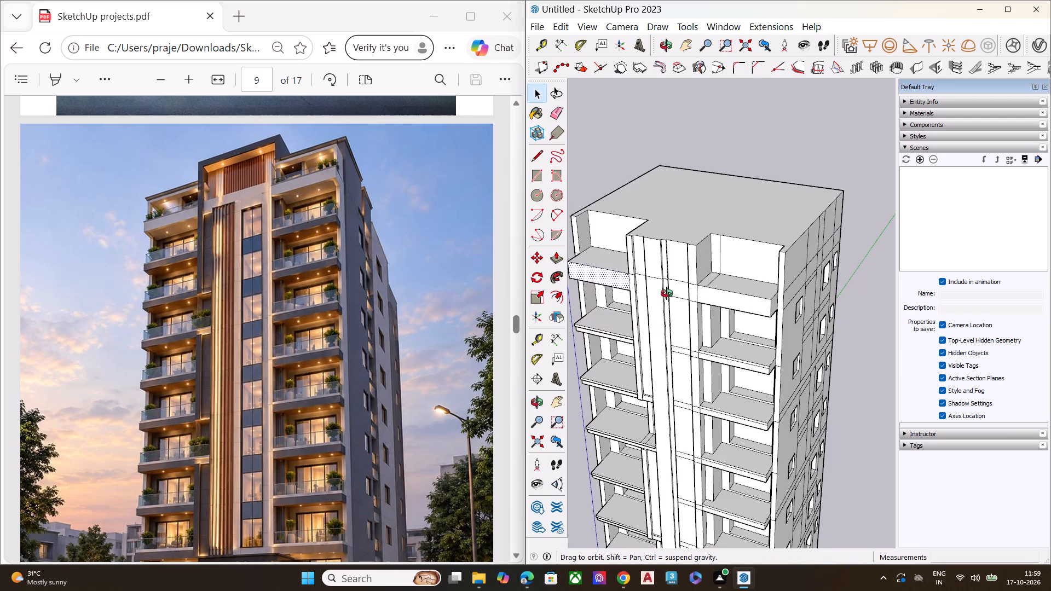
middle_click_drag(667, 293, 915, 245)
middle_click_drag(699, 290, 748, 135)
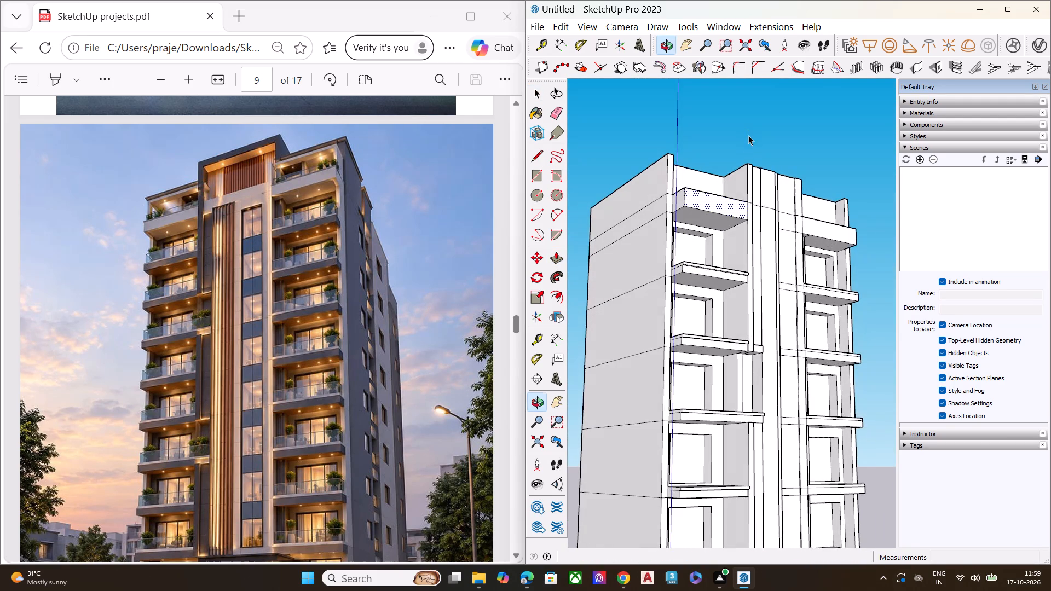
scroll(631, 172, "up", 5)
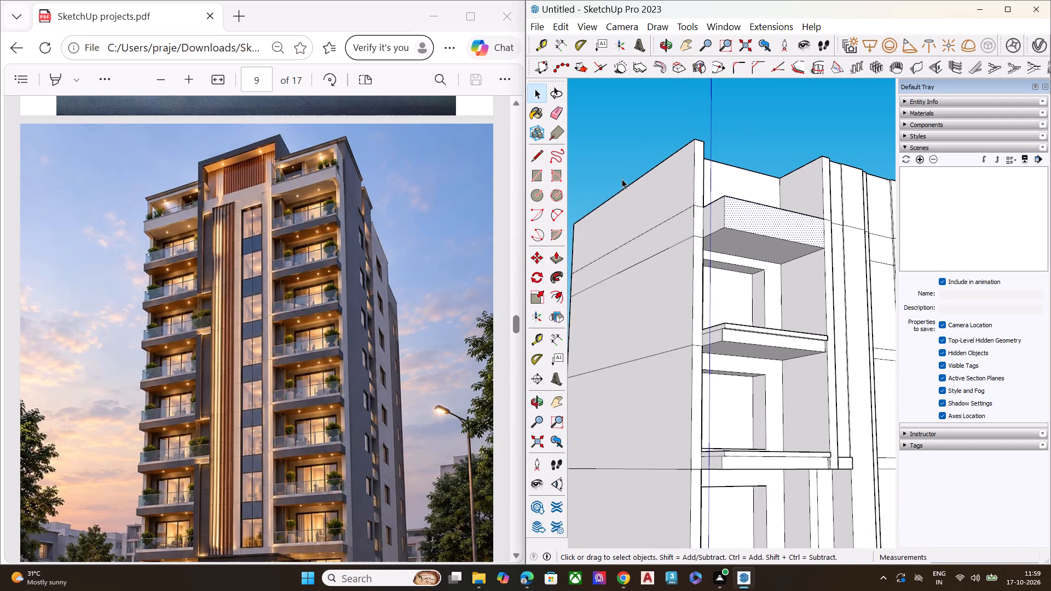
middle_click_drag(698, 218, 731, 282)
left_click(736, 257)
key("space")
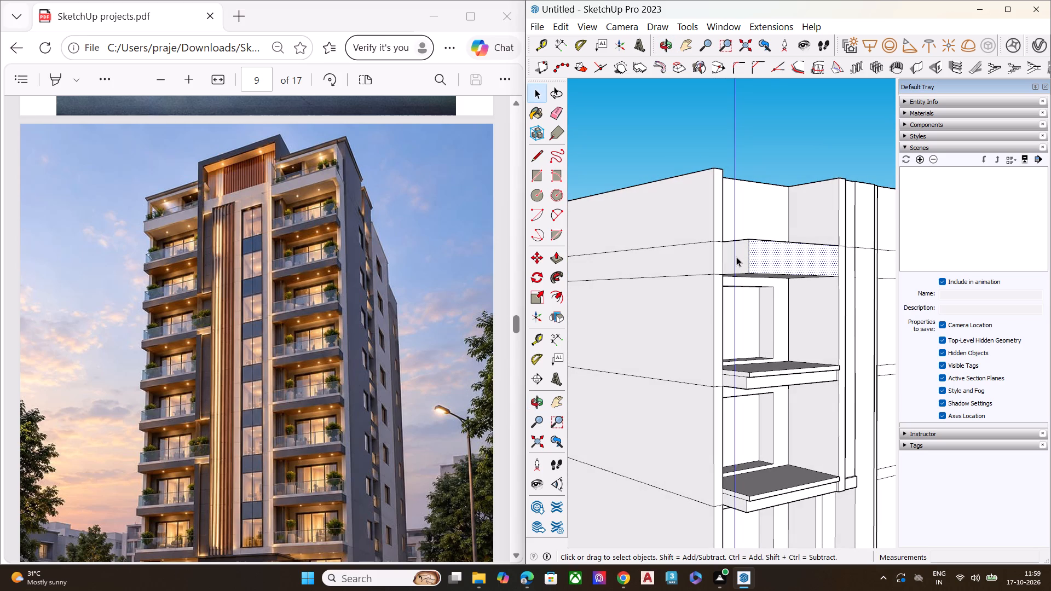
left_click(726, 258)
key("p")
left_click(733, 254)
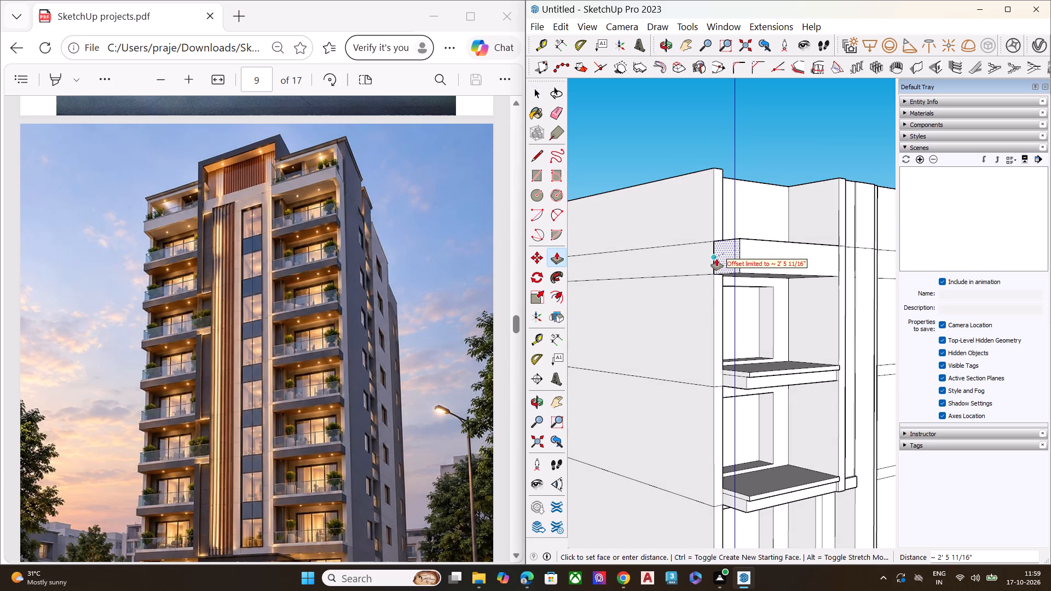
left_click(717, 259)
key("space")
Raise the tower's whole roof face by about 2' 2".
middle_click_drag(708, 277, 695, 186)
scroll(706, 194, "up", 6)
scroll(711, 198, "down", 15)
middle_click_drag(775, 239, 755, 329)
left_click(781, 146)
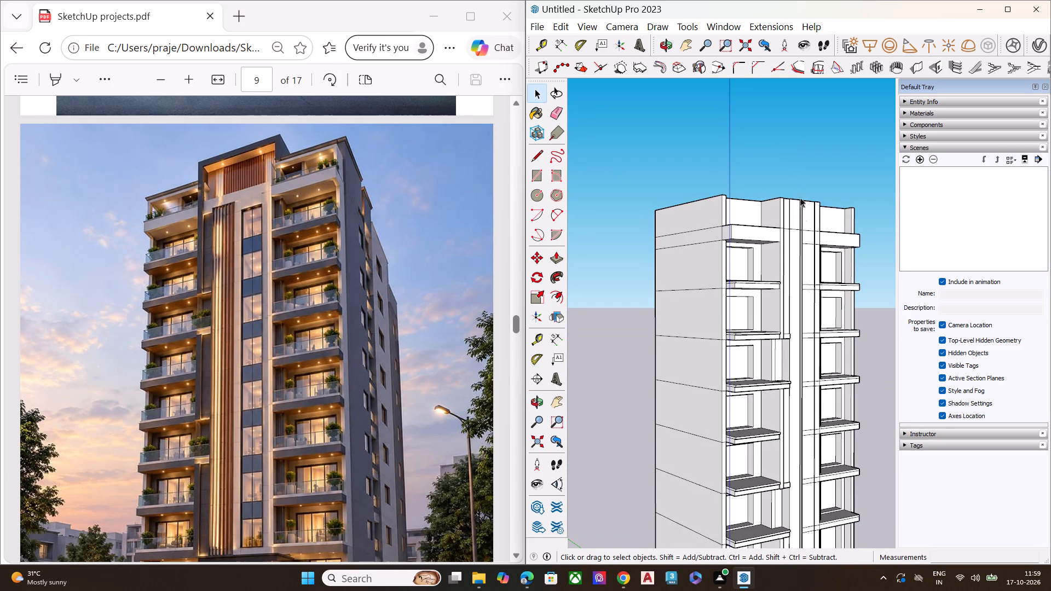
middle_click_drag(781, 254, 773, 343)
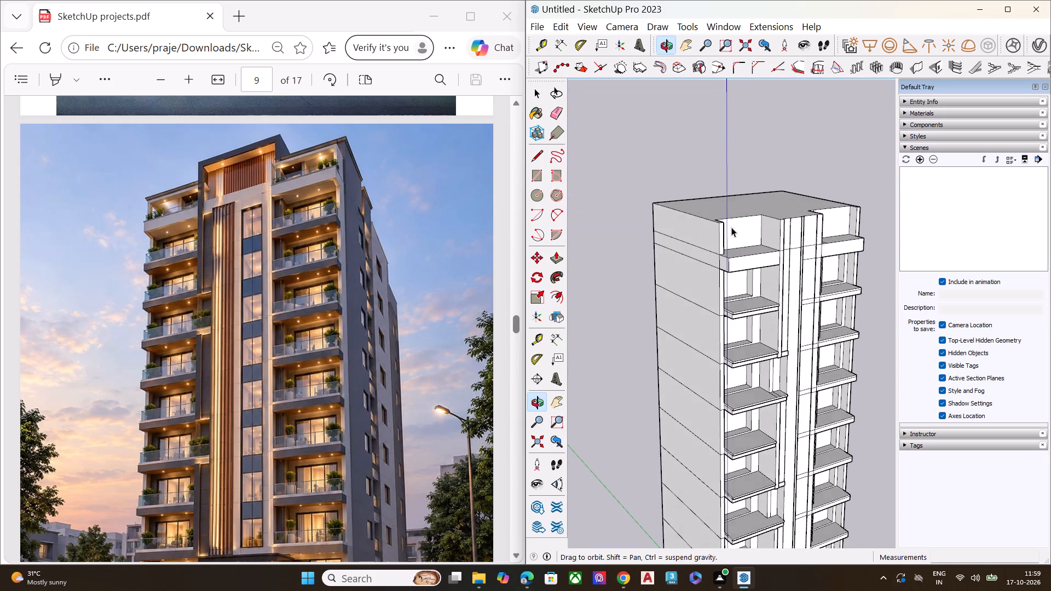
scroll(728, 221, "up", 8)
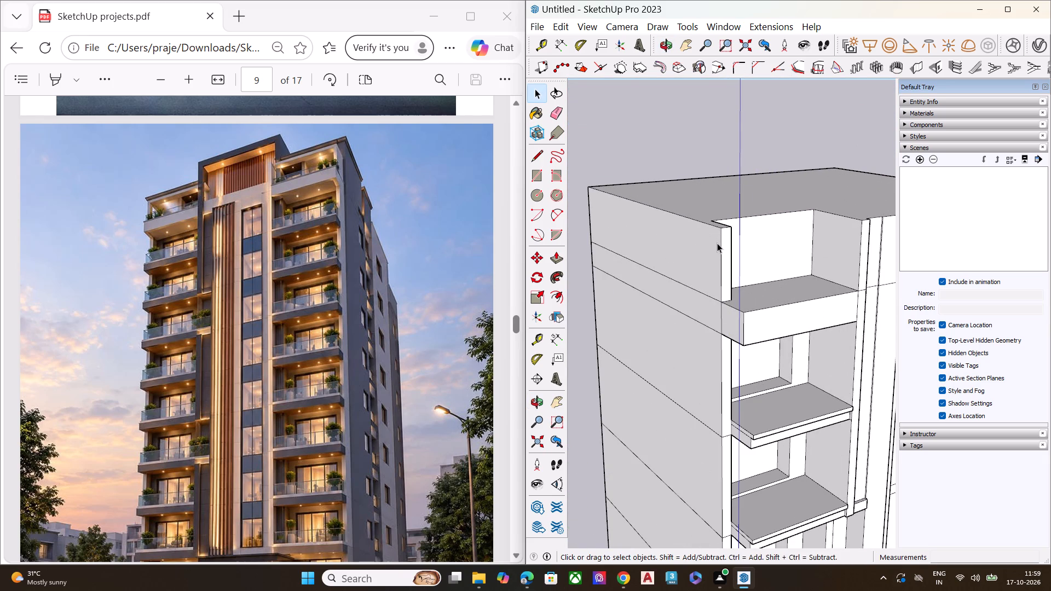
middle_click_drag(717, 243, 632, 266)
scroll(707, 244, "down", 1)
scroll(706, 245, "up", 1)
scroll(704, 246, "down", 6)
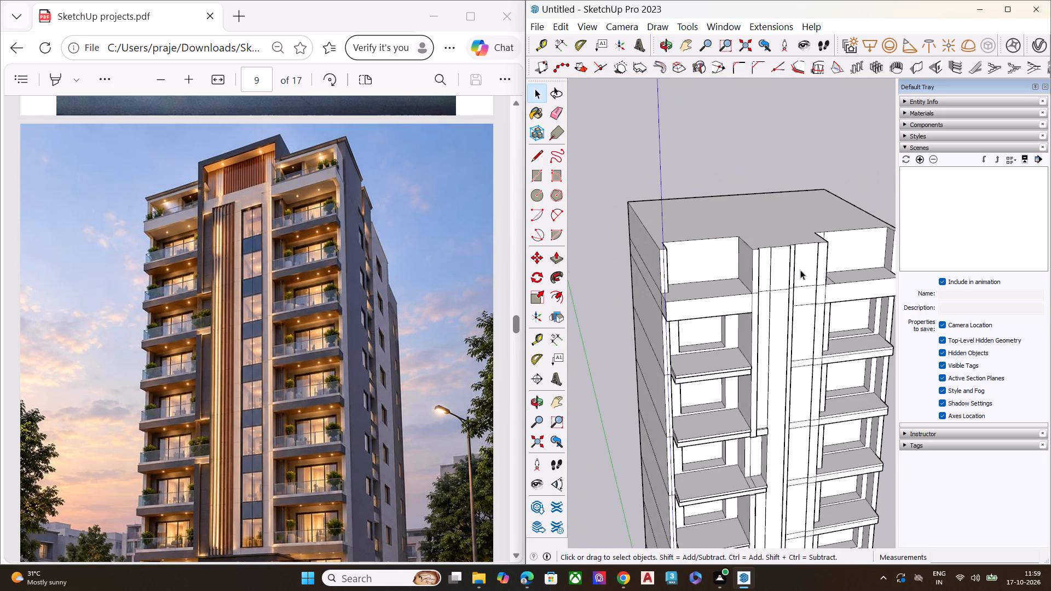
middle_click_drag(796, 270, 587, 281)
scroll(732, 221, "up", 2)
left_click(732, 221)
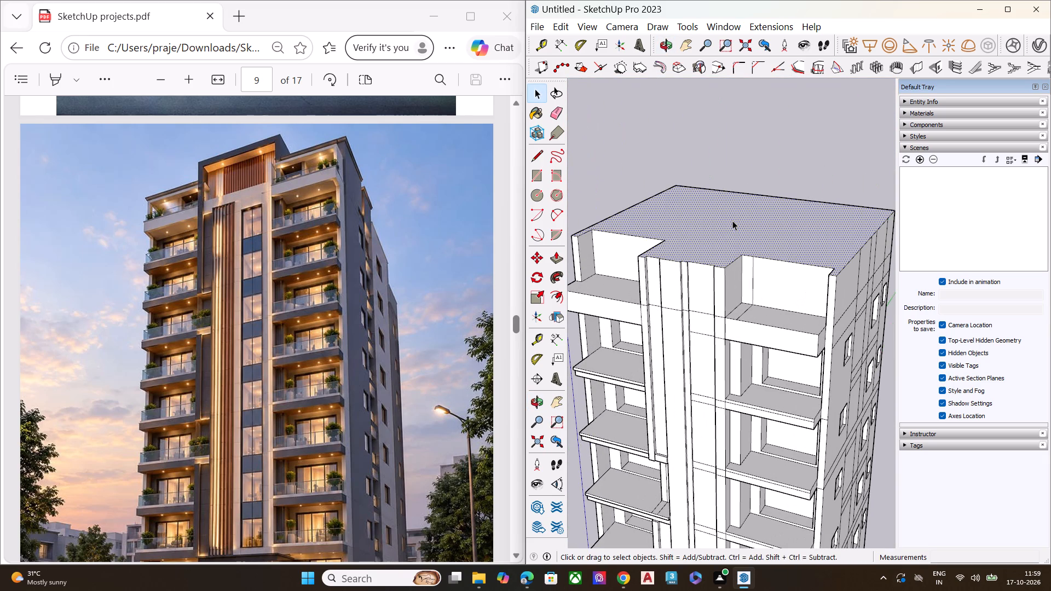
key("p")
left_click(732, 221)
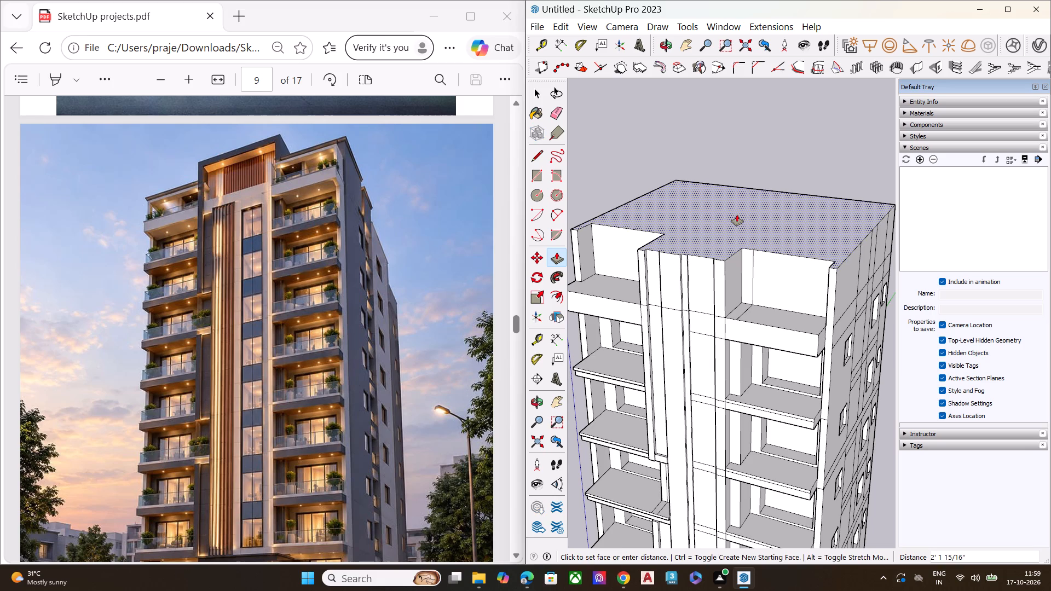
left_click(737, 215)
key("space")
Erase the horizontal seam near the roof on the narrow front face of the left end wall.
scroll(763, 244, "down", 5)
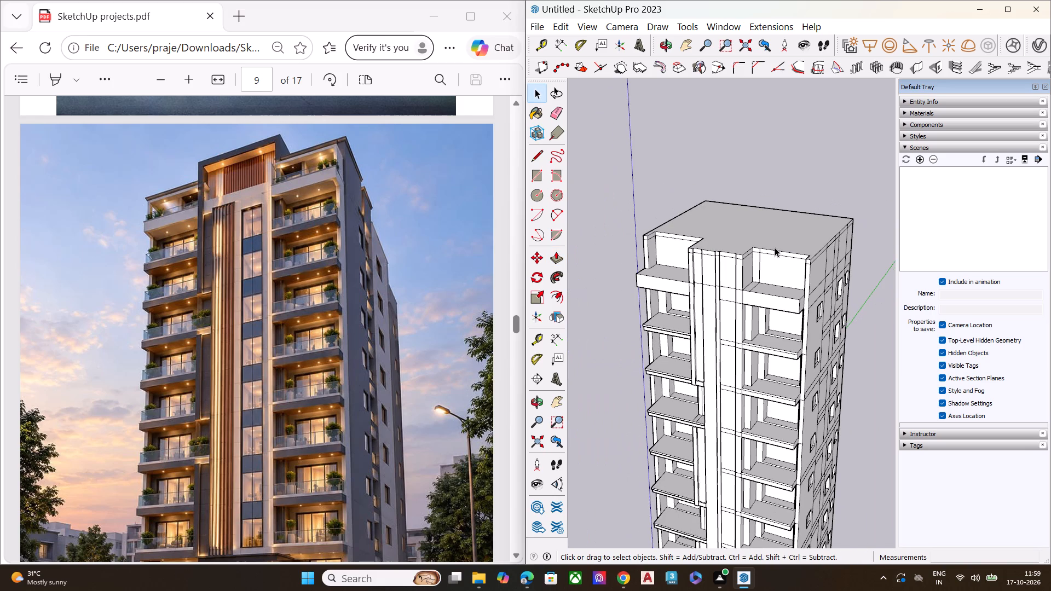
scroll(651, 251, "up", 1)
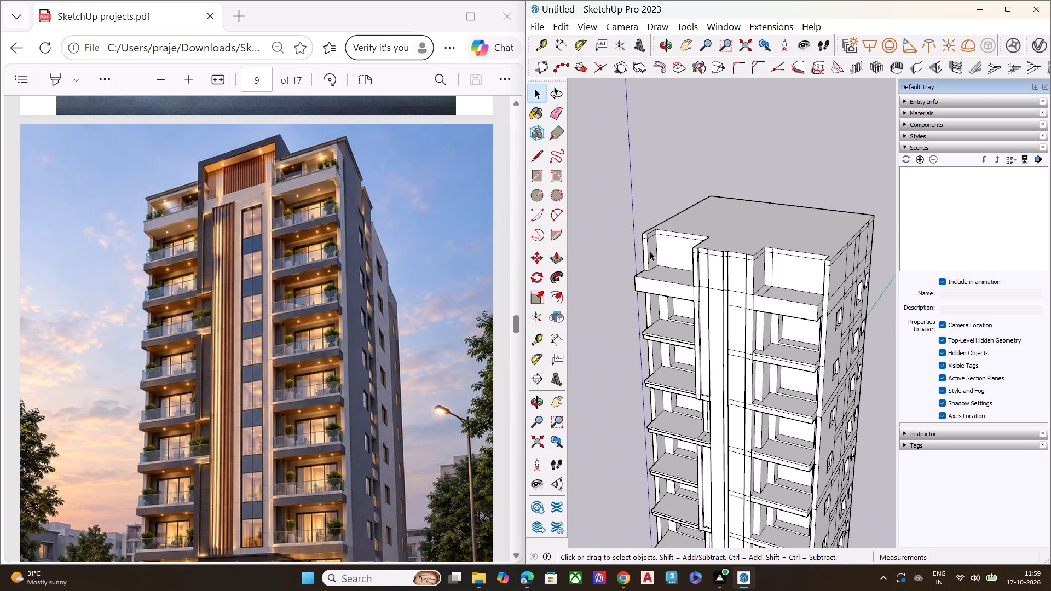
scroll(650, 251, "up", 7)
left_click(633, 251)
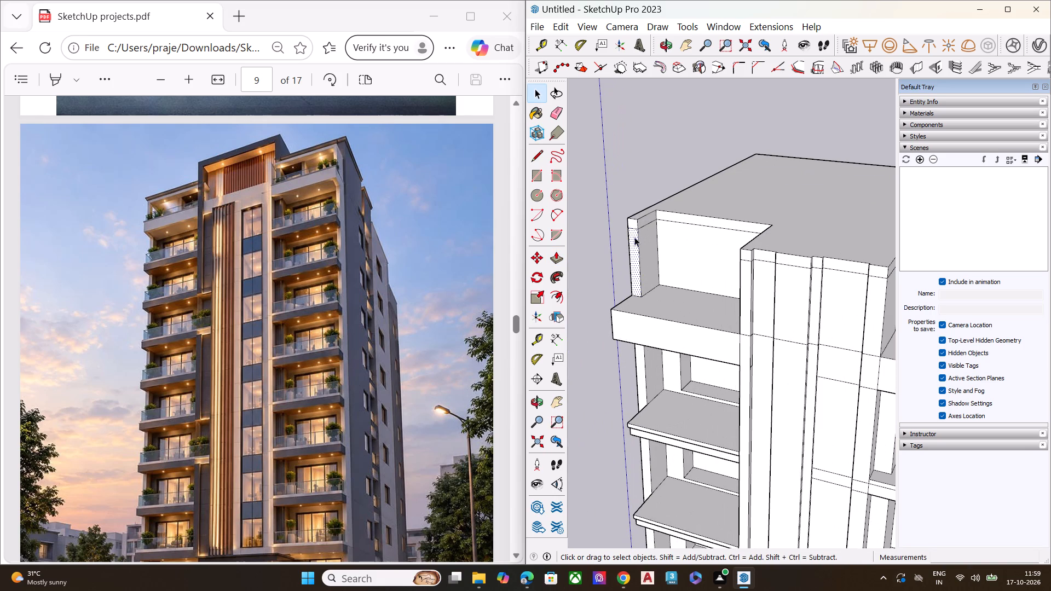
scroll(635, 224, "up", 1)
scroll(634, 224, "down", 2)
scroll(634, 224, "up", 7)
scroll(631, 237, "down", 2)
key("e")
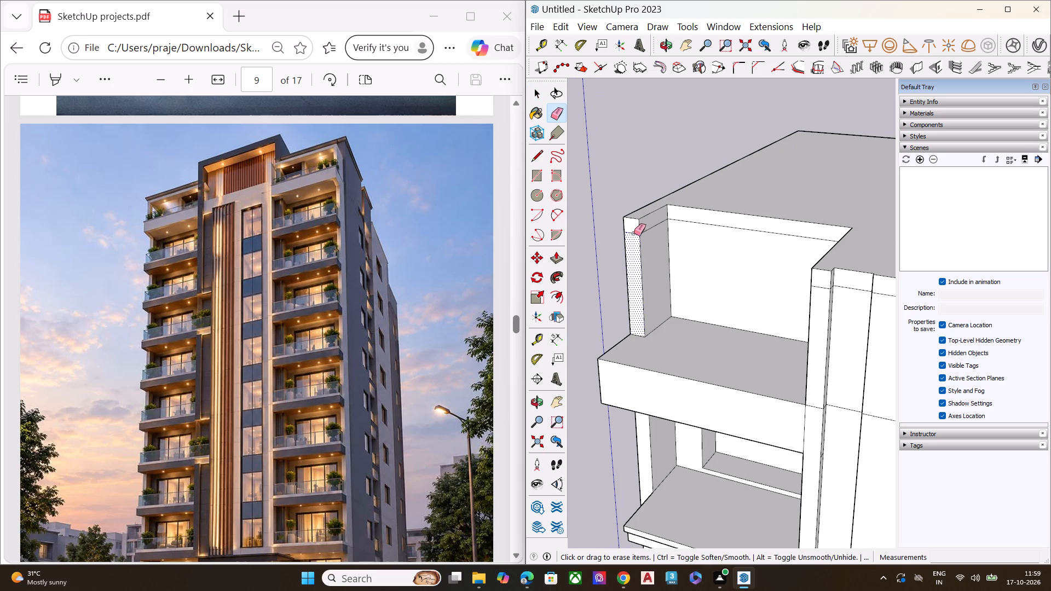
left_click(634, 233)
key("space")
Push/pull the left end wall's narrow front face above the roof band outward about 6' 1 3/4".
left_click(625, 175)
left_click(632, 228)
key("p")
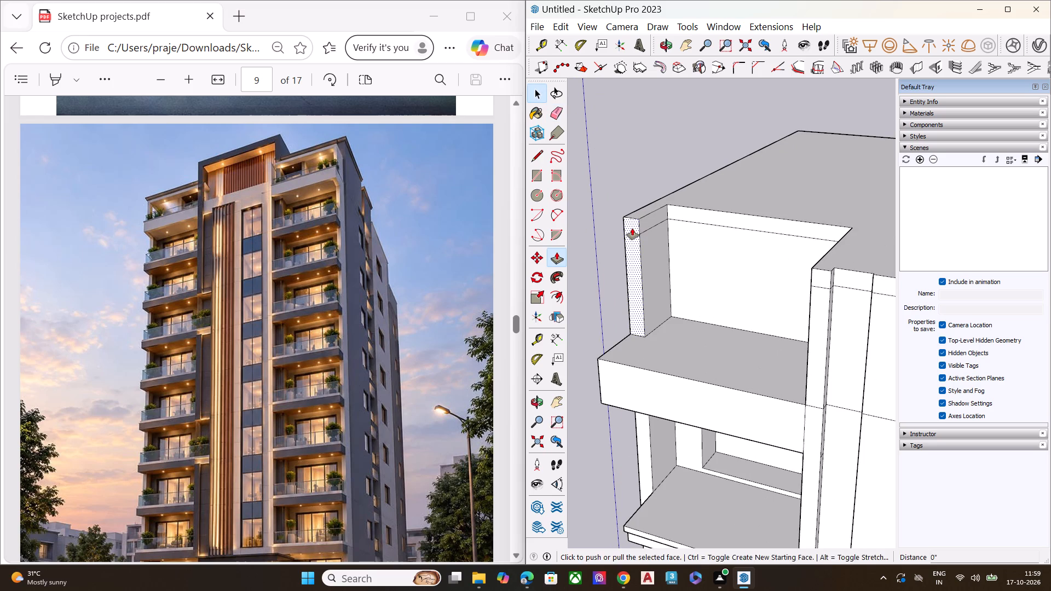
left_click(632, 228)
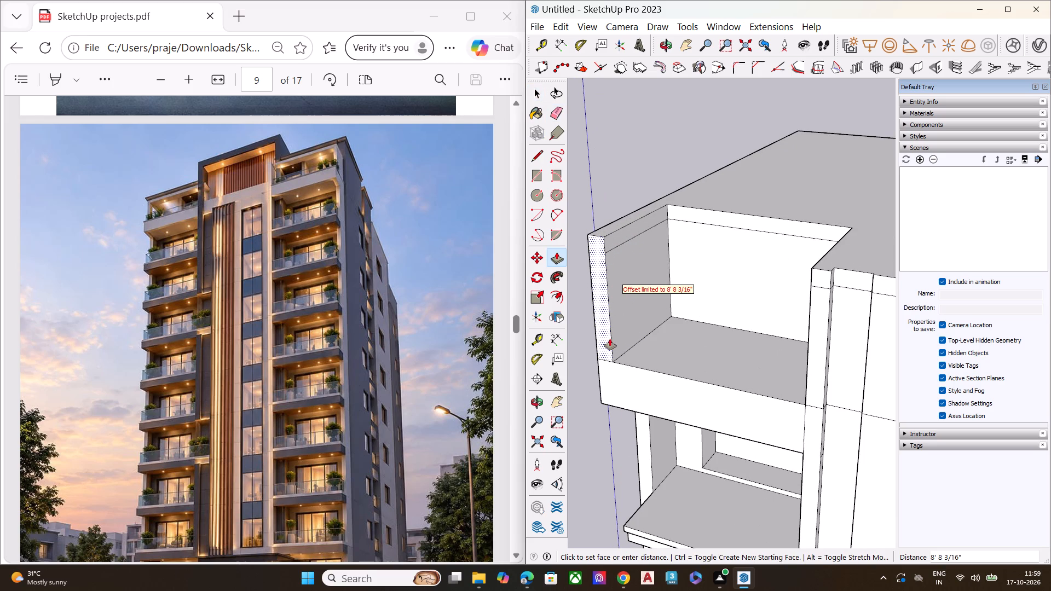
left_click(650, 299)
key("space")
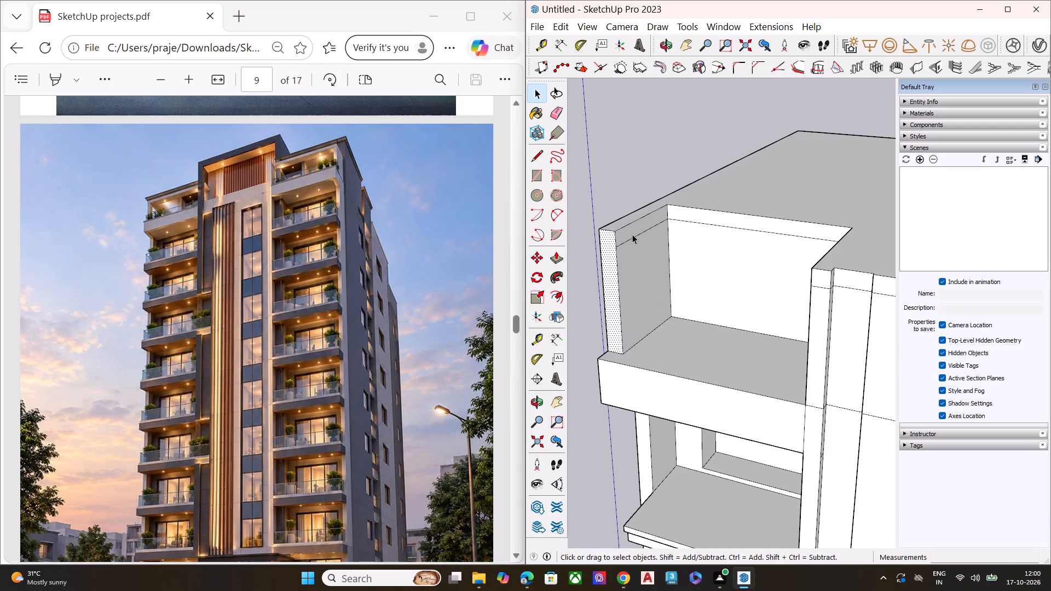
Scale the thin strip faces under the roof around the left top-floor recess vertically, making the strip shallower.
scroll(638, 235, "up", 1)
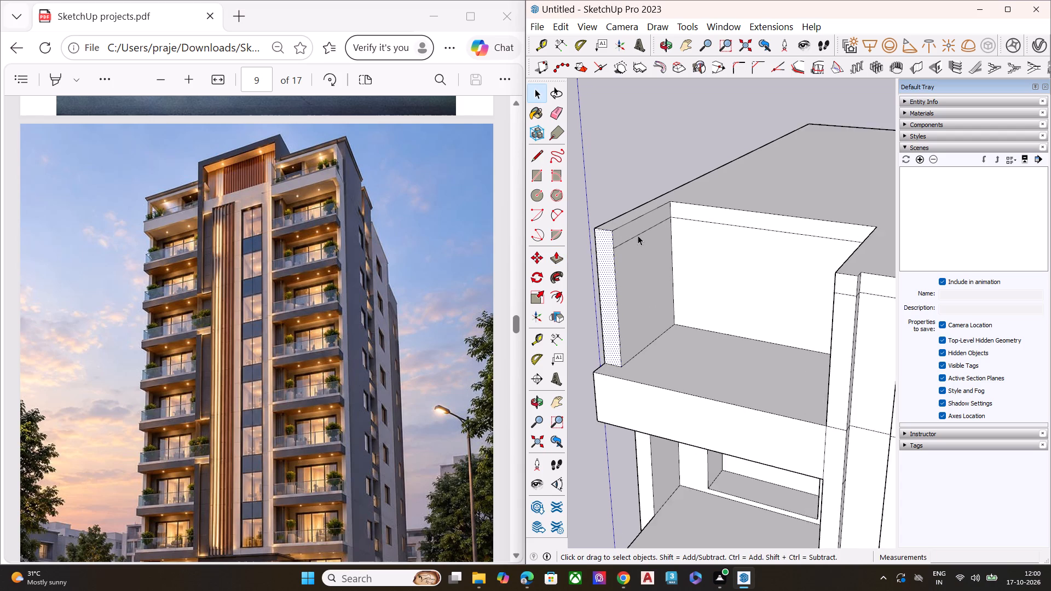
scroll(638, 235, "up", 5)
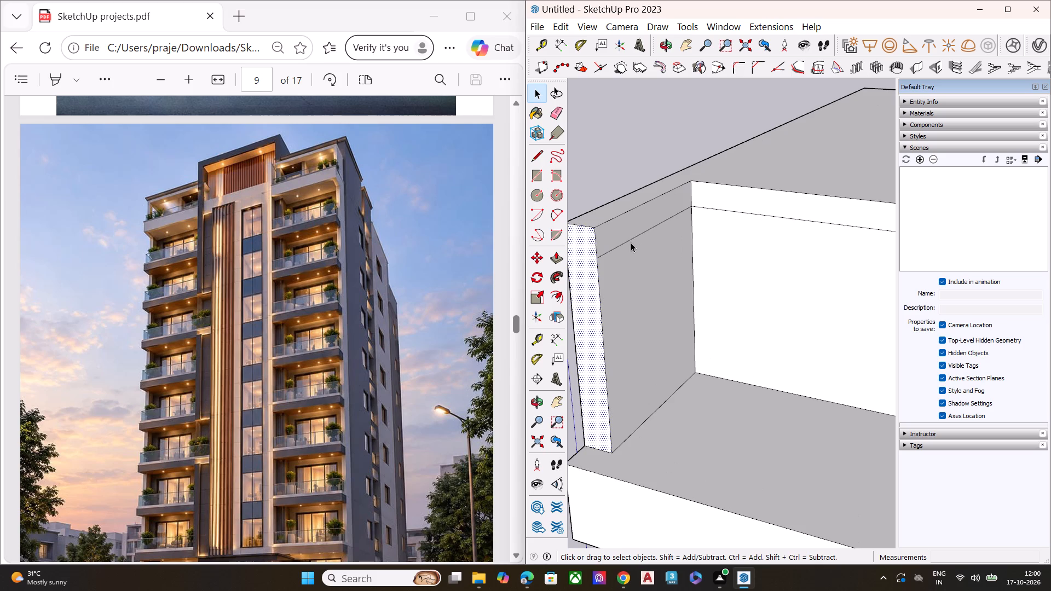
scroll(637, 225, "down", 9)
left_click(642, 223)
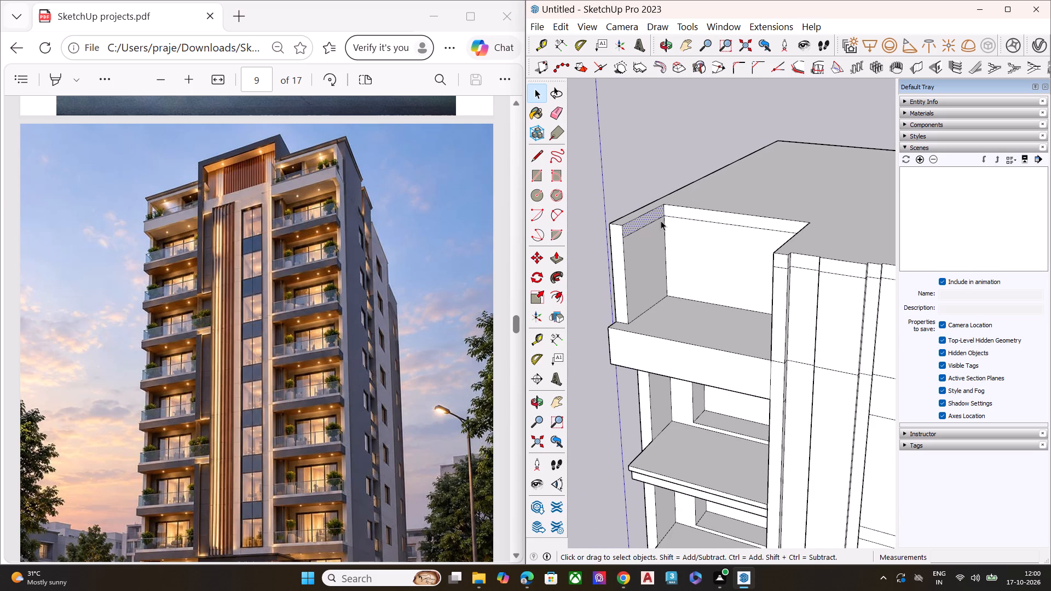
double_click(685, 215, "ctrl")
double_click(651, 217, "ctrl")
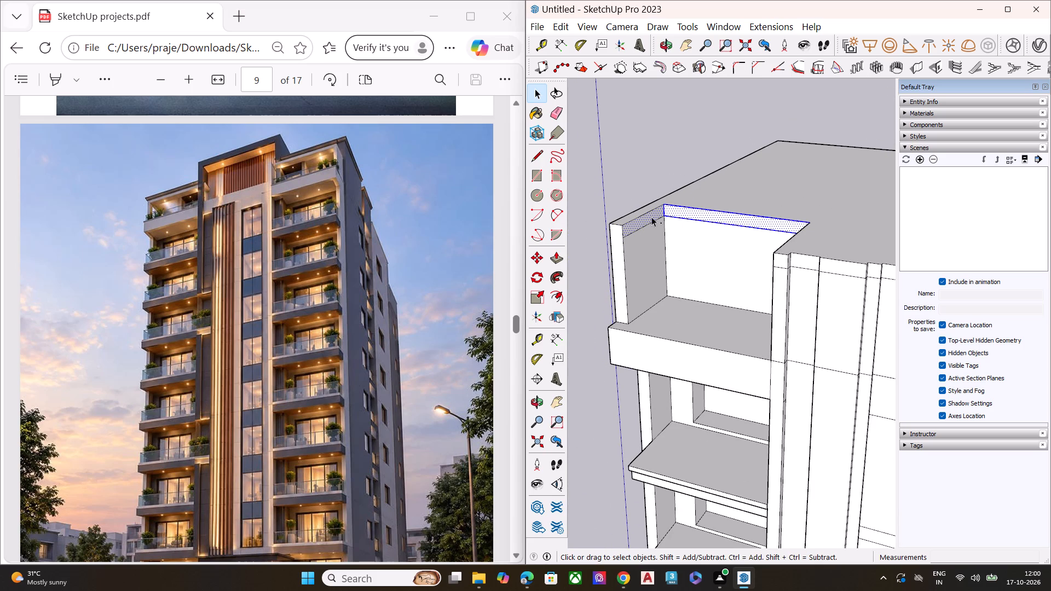
middle_click_drag(668, 221, 893, 230)
double_click(834, 230, "ctrl")
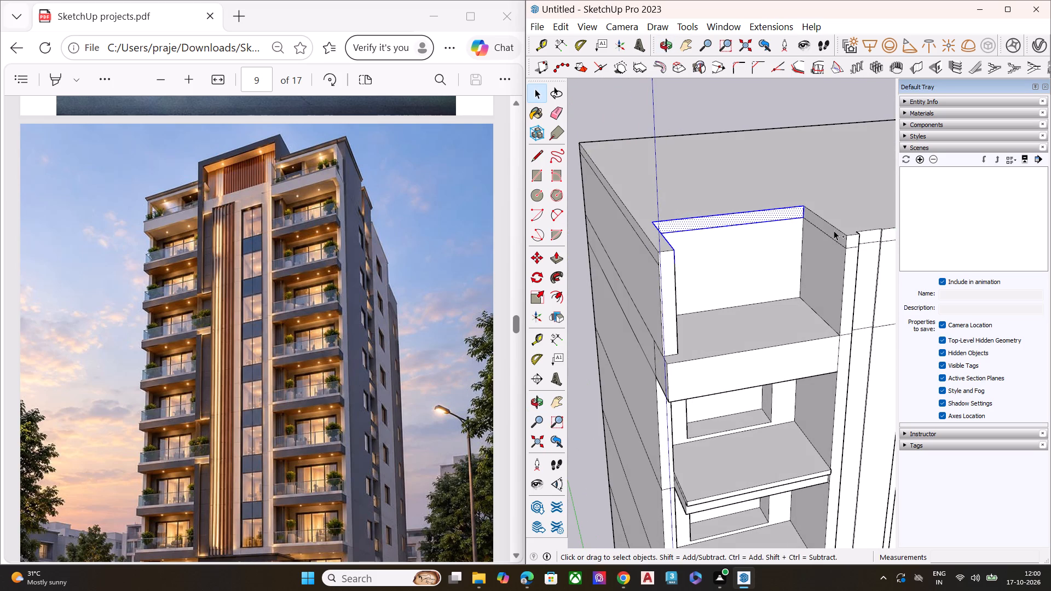
key("s")
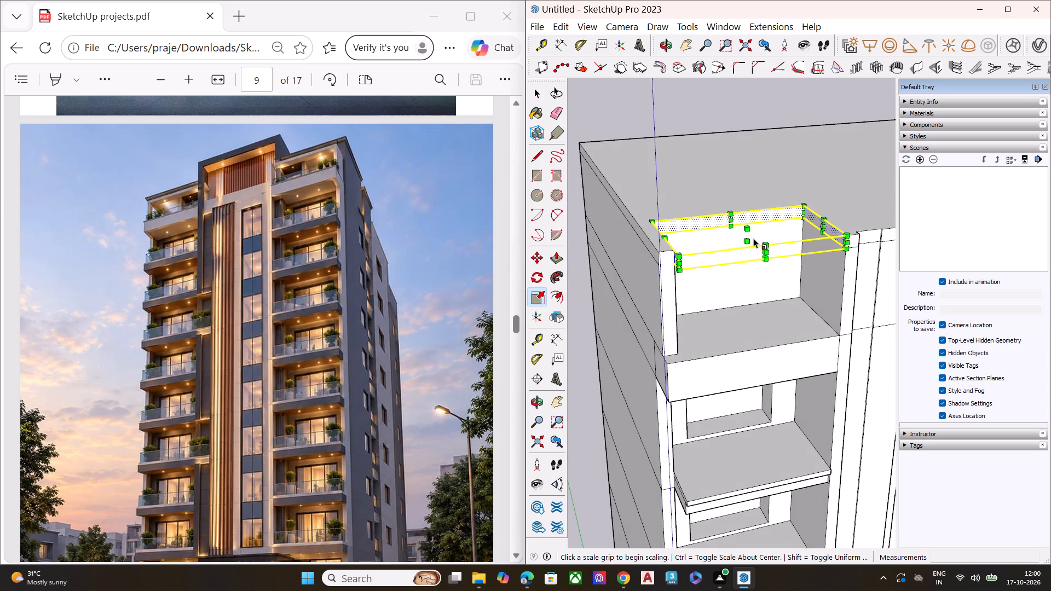
scroll(744, 235, "up", 8)
left_click(767, 253)
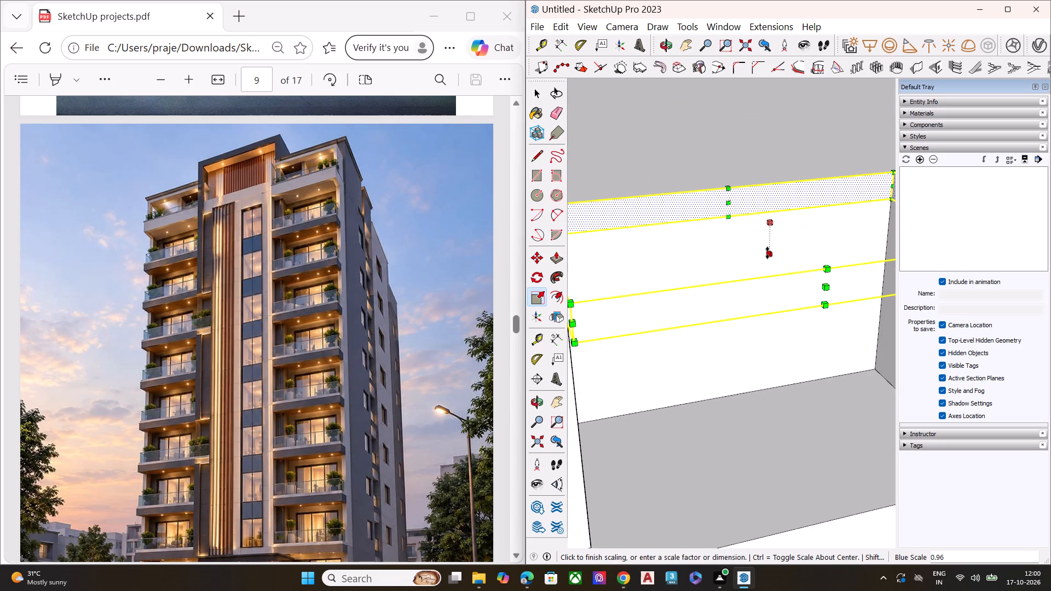
left_click(768, 244)
key("space")
scroll(754, 225, "down", 6)
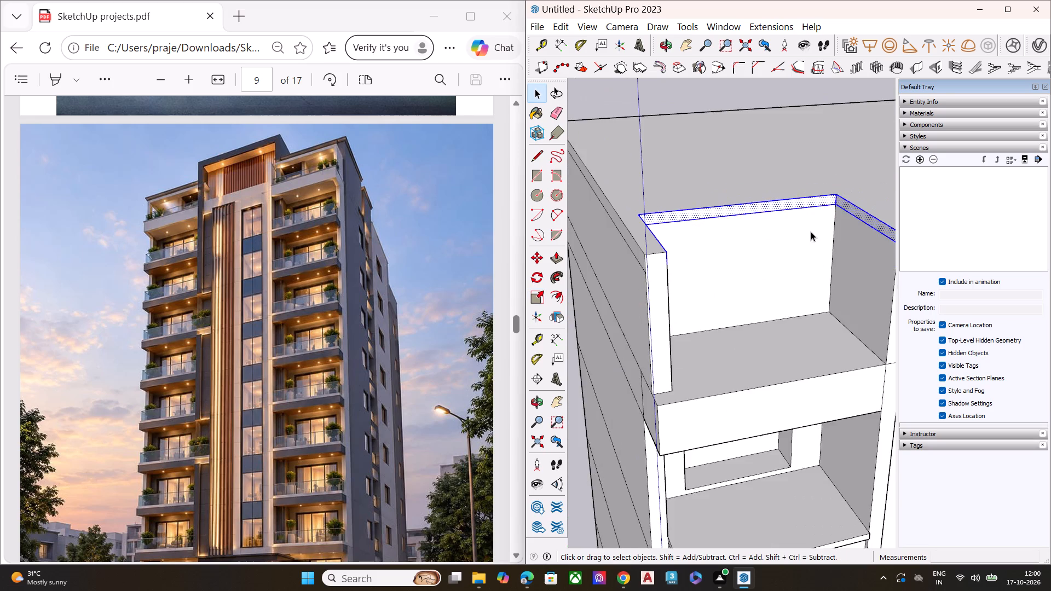
middle_click_drag(811, 231, 720, 225)
left_click(619, 142)
Push/pull the thin strip on the left end wall's inner face about 26' 1" across to the central column, forming a top beam.
middle_click_drag(713, 204, 636, 206)
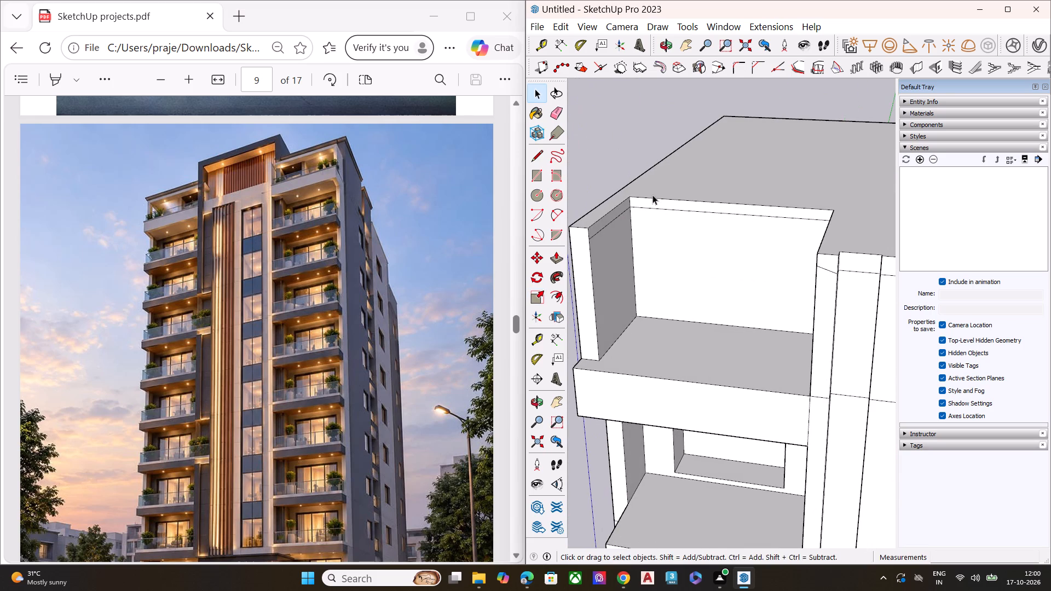
scroll(655, 194, "down", 6)
middle_click_drag(616, 219, 587, 179)
scroll(610, 193, "up", 8)
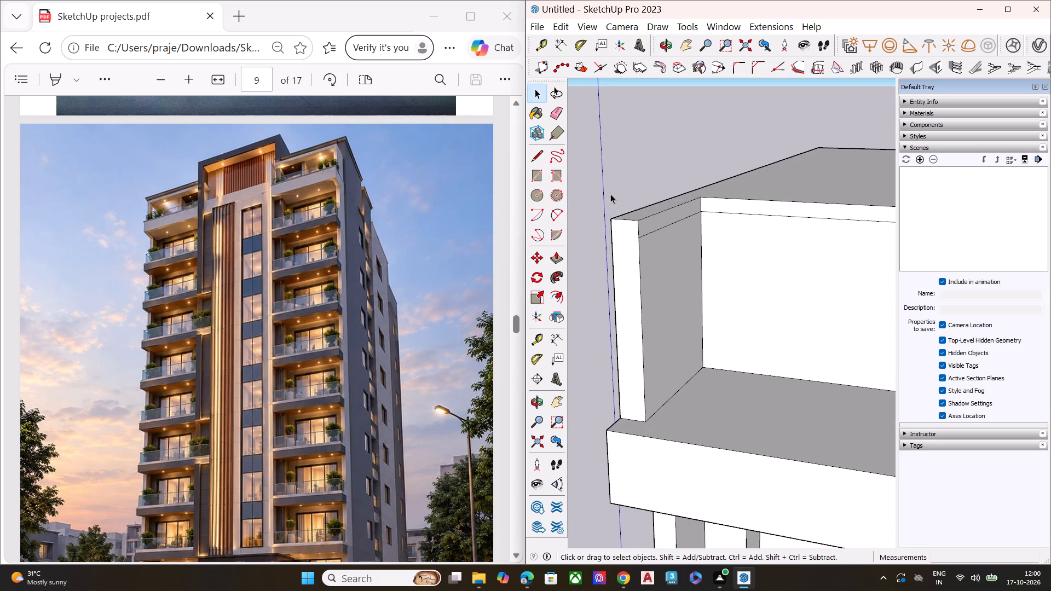
left_click(651, 223)
scroll(649, 225, "down", 6)
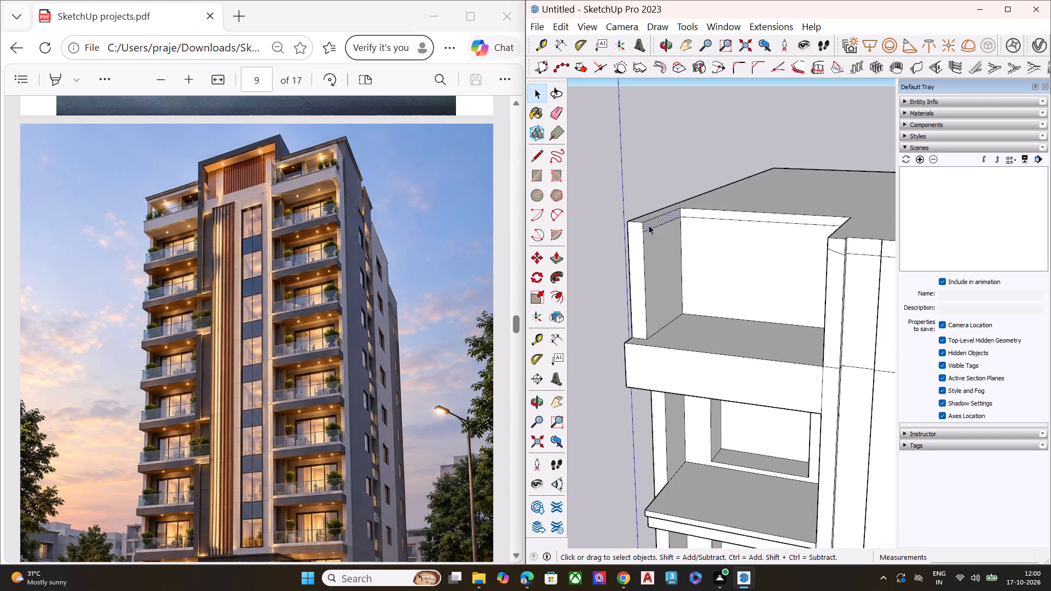
key("p")
left_click(649, 225)
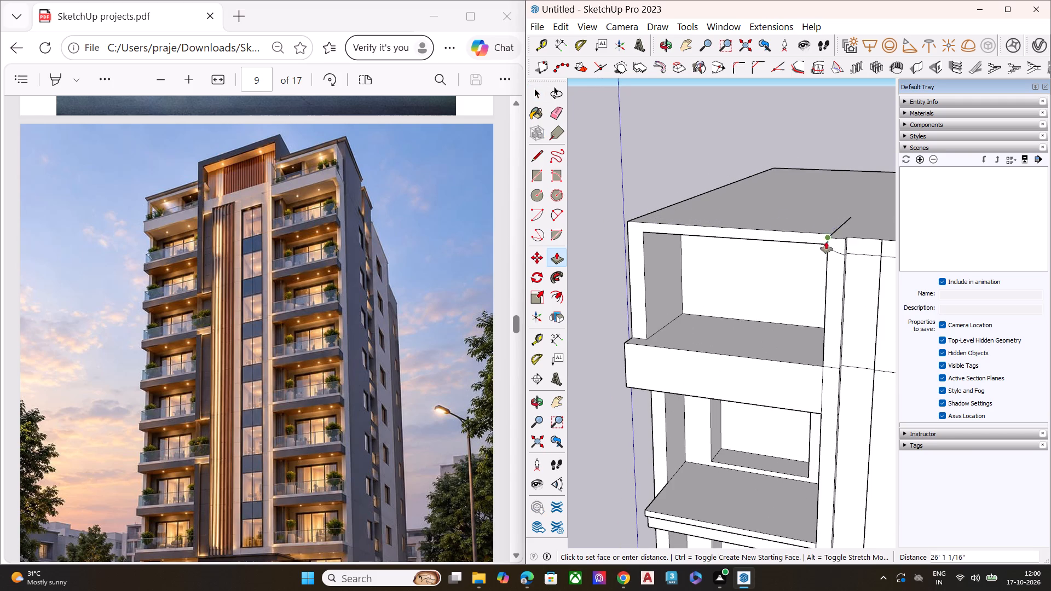
left_click(841, 236)
key("space")
Erase the slanted seam on the column's narrow front face beside the end of the top beam.
middle_click_drag(835, 256, 868, 217)
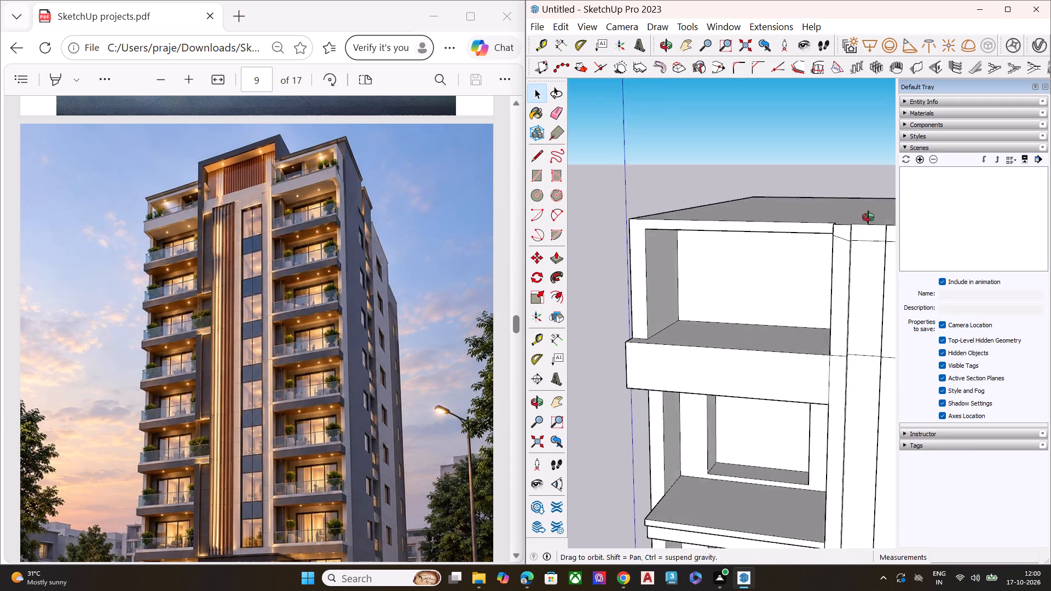
middle_click_drag(868, 217, 873, 215)
scroll(873, 214, "up", 5)
scroll(853, 235, "down", 2)
scroll(853, 235, "up", 2)
left_click(832, 247)
key("Delete")
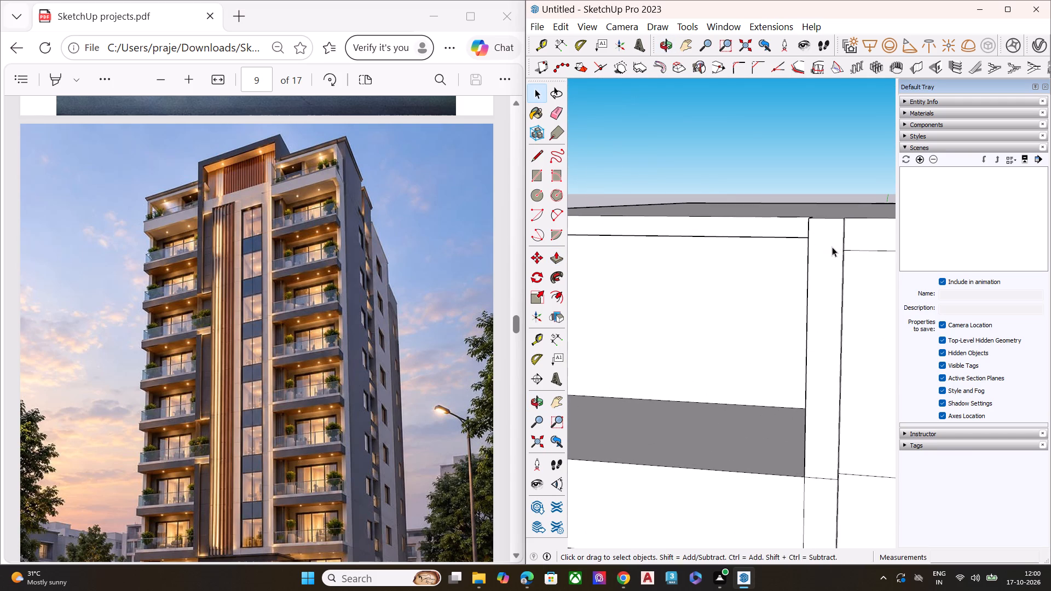
Examine the top beam's junction with the central column and both top-floor recesses from several angles.
scroll(840, 246, "down", 6)
scroll(819, 257, "up", 1)
middle_click_drag(821, 257, 1050, 255)
scroll(815, 226, "up", 7)
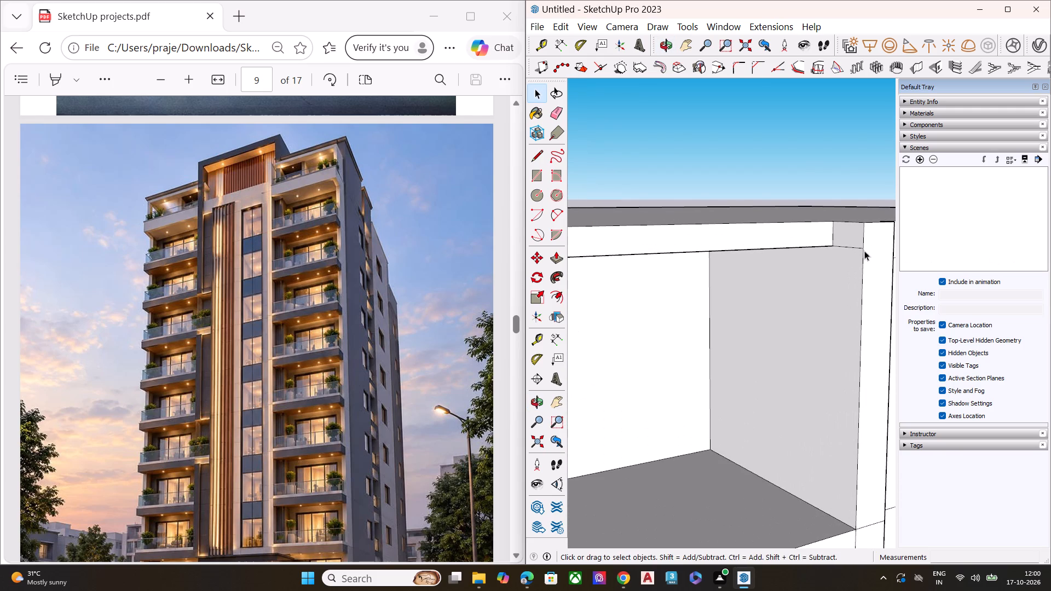
scroll(810, 247, "down", 4)
scroll(825, 241, "up", 1)
scroll(821, 241, "down", 6)
middle_click_drag(850, 259, 796, 263)
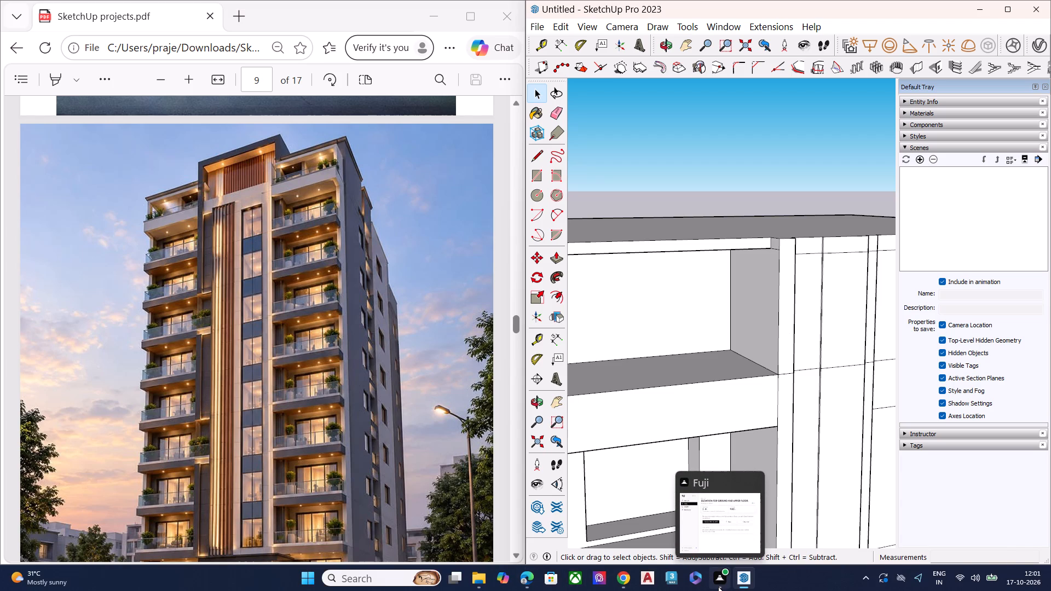
scroll(652, 182, "down", 8)
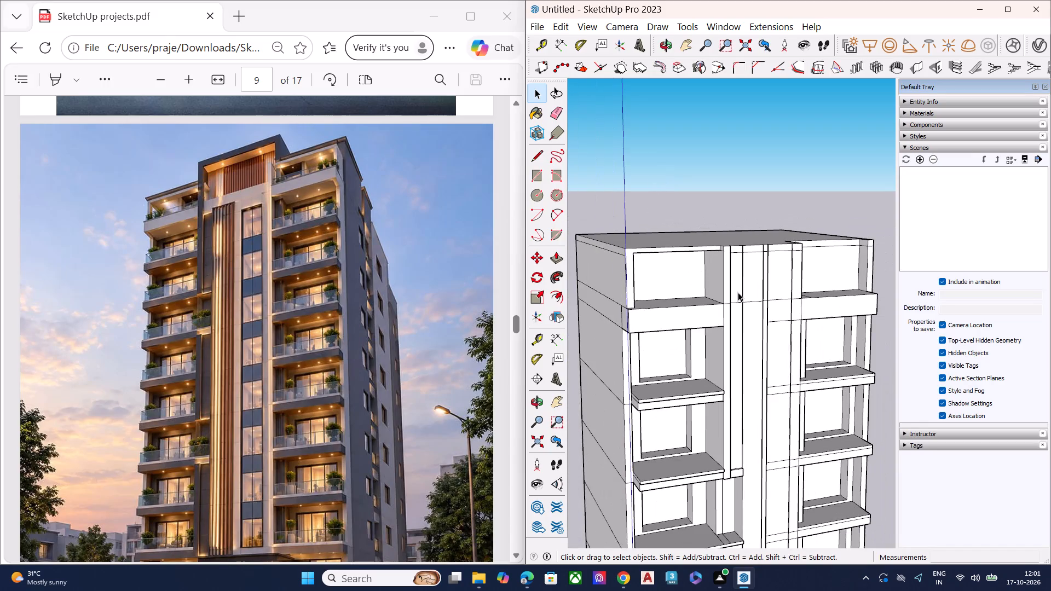
middle_click_drag(738, 292, 690, 306)
key("space")
scroll(720, 344, "up", 1)
middle_click_drag(717, 342, 696, 260)
scroll(766, 245, "up", 1)
scroll(806, 235, "down", 1)
scroll(806, 236, "up", 1)
scroll(808, 239, "down", 4)
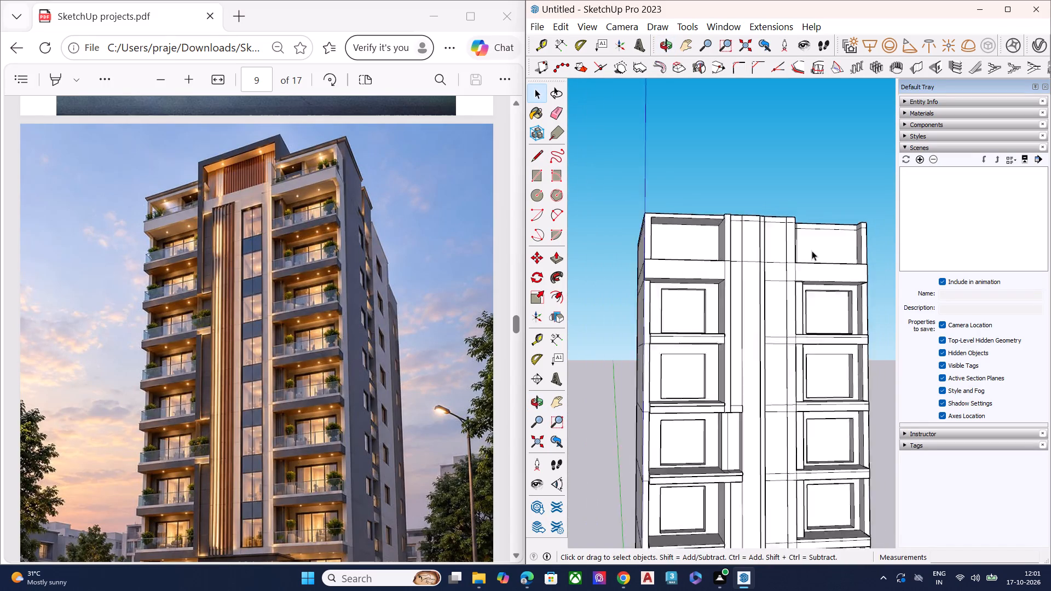
scroll(812, 251, "down", 3)
middle_click_drag(766, 324, 839, 317)
scroll(734, 288, "up", 3)
scroll(747, 241, "down", 1)
scroll(747, 241, "up", 5)
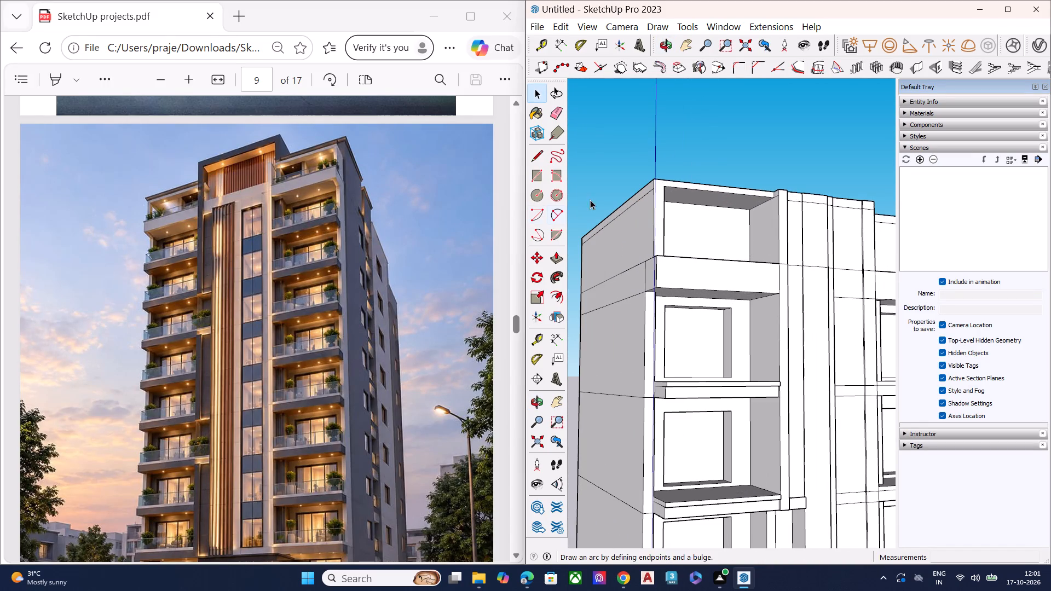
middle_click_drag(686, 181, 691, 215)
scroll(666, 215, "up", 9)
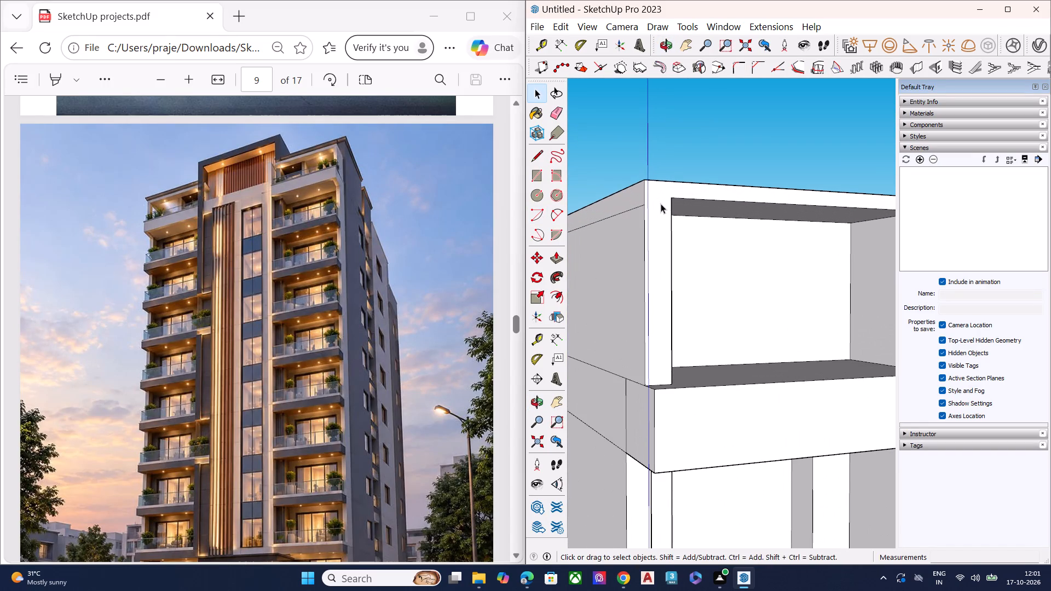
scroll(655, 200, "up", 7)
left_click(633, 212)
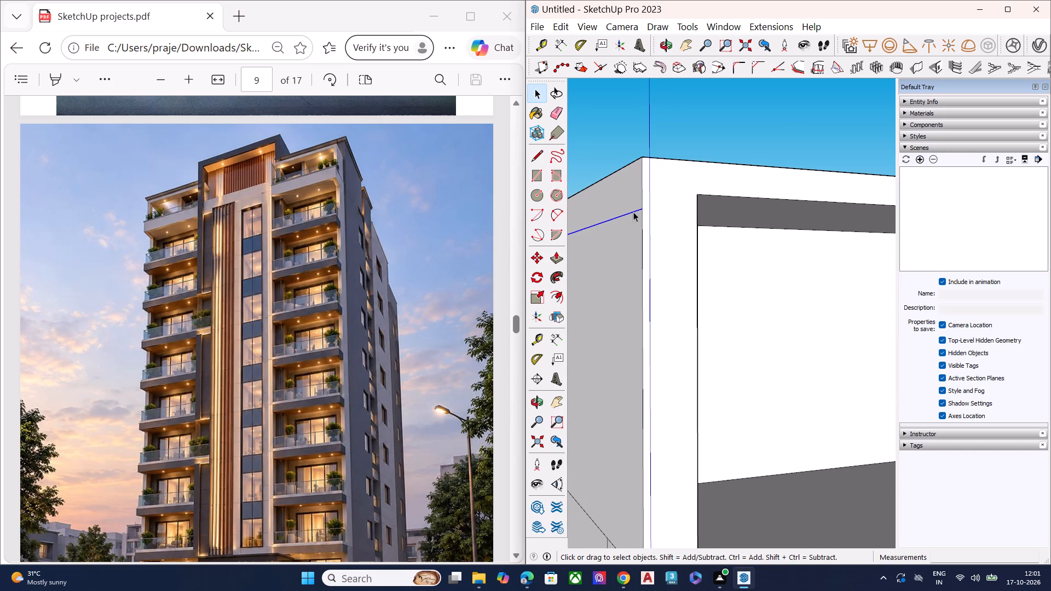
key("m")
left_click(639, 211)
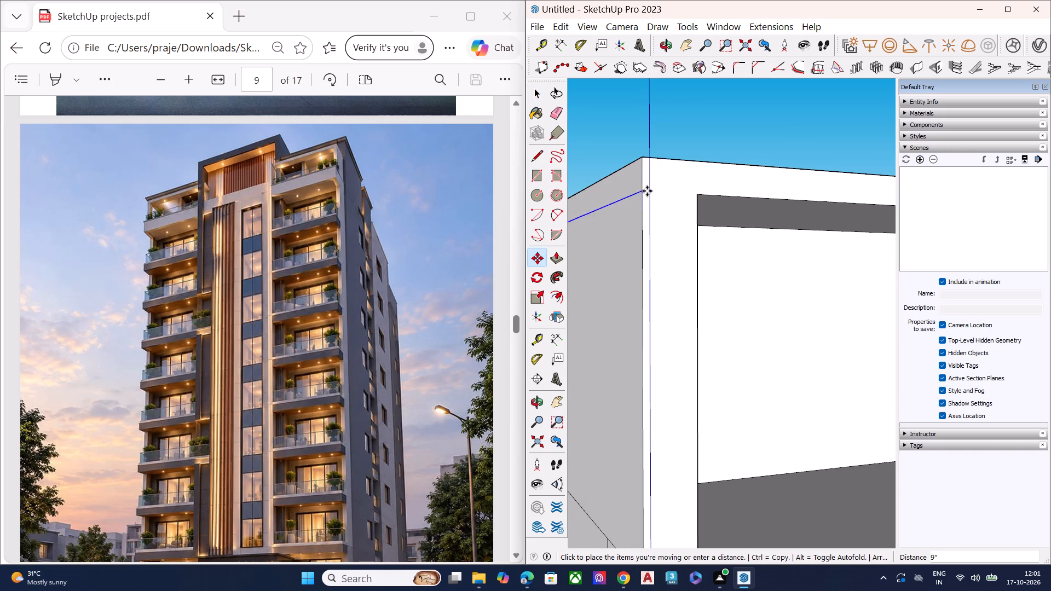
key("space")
Examine the roof, the left corner frame and the opposite top-floor balcony from above and below.
scroll(657, 201, "down", 4)
middle_click_drag(666, 206, 771, 267)
scroll(689, 237, "down", 1)
scroll(764, 233, "up", 1)
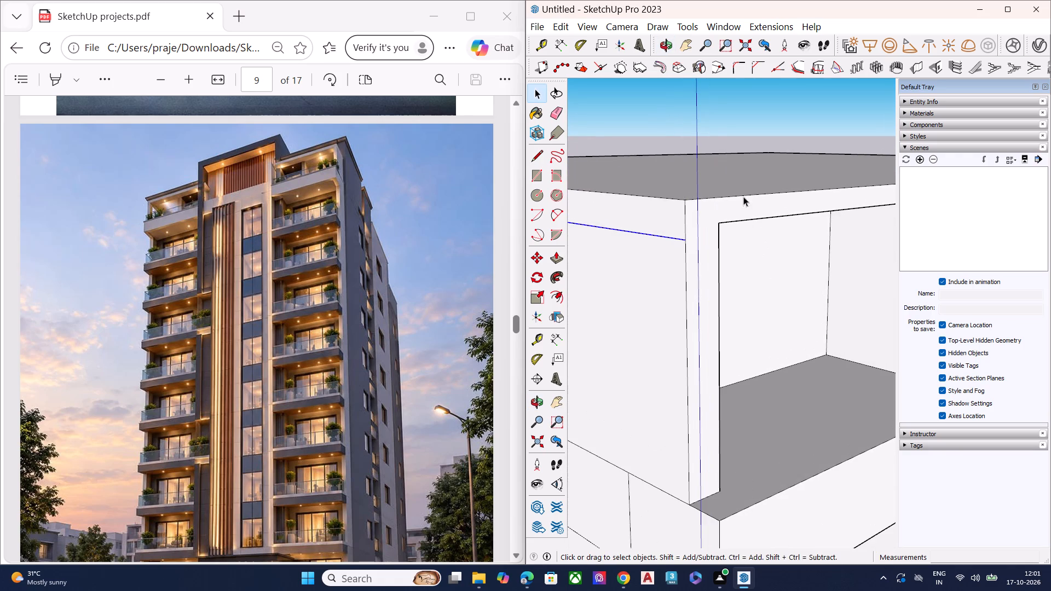
key("space")
left_click(732, 160)
middle_click_drag(757, 202, 752, 120)
scroll(742, 185, "down", 1)
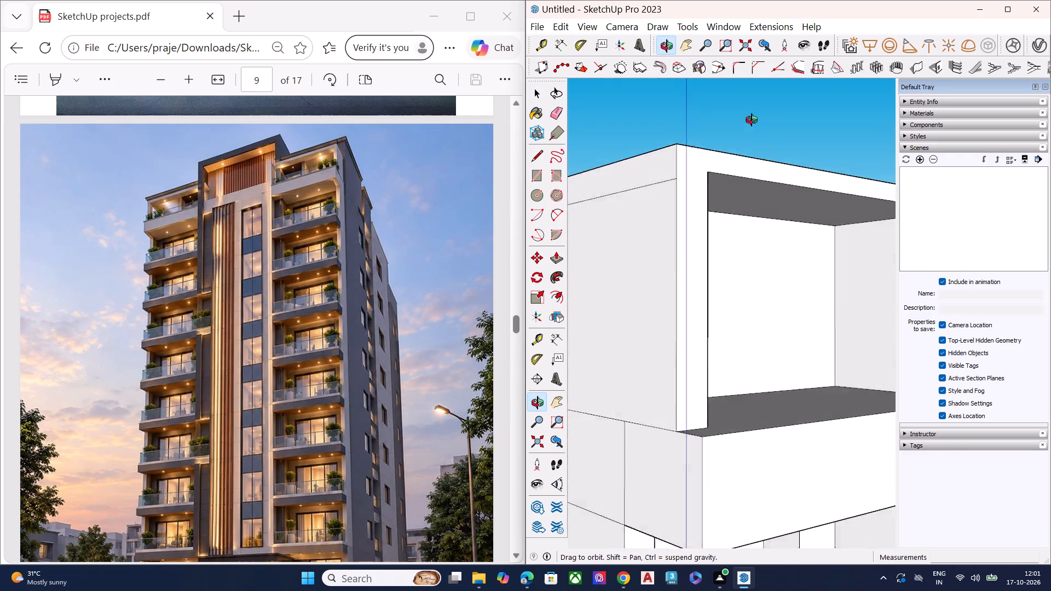
middle_click_drag(752, 120, 620, 187)
scroll(744, 177, "down", 6)
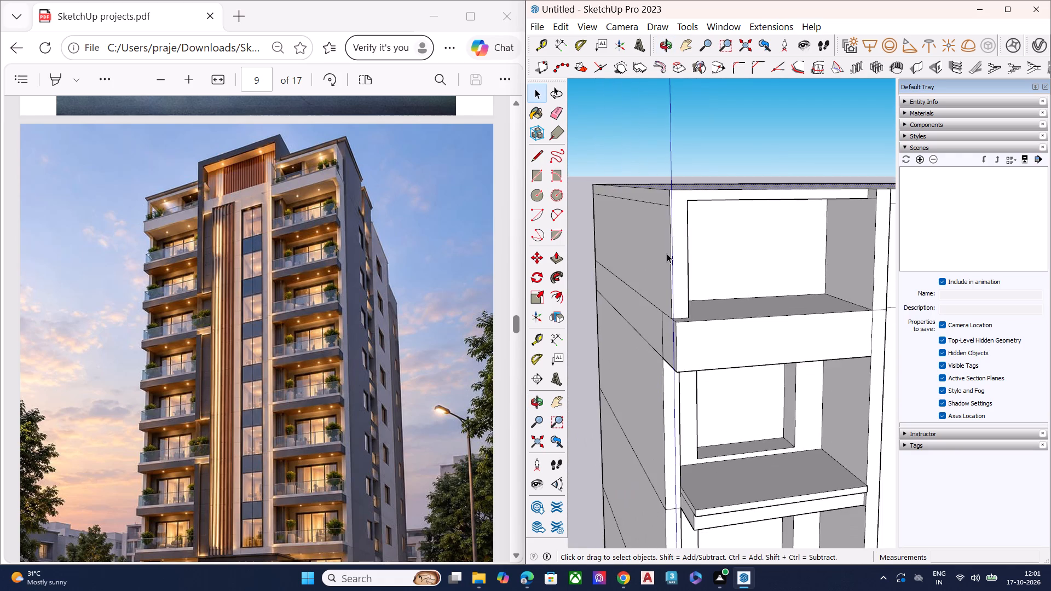
scroll(687, 242, "down", 1)
scroll(687, 242, "up", 1)
scroll(687, 242, "down", 4)
scroll(680, 246, "up", 1)
scroll(678, 247, "down", 5)
middle_click_drag(746, 264, 548, 290)
middle_click_drag(821, 265, 697, 269)
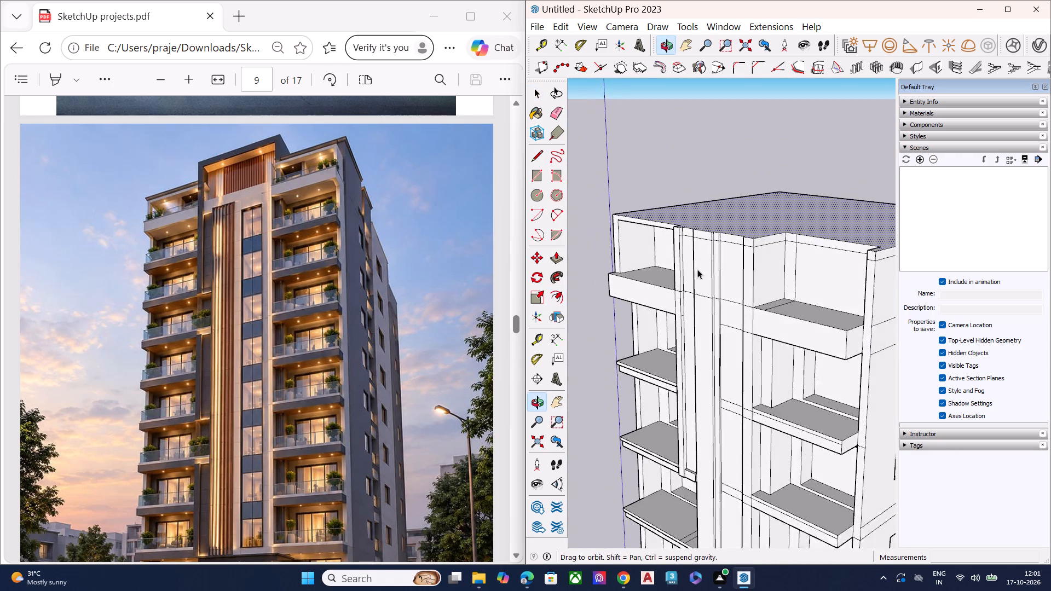
scroll(722, 252, "up", 9)
scroll(816, 233, "down", 6)
middle_click_drag(738, 253, 754, 237)
key("space")
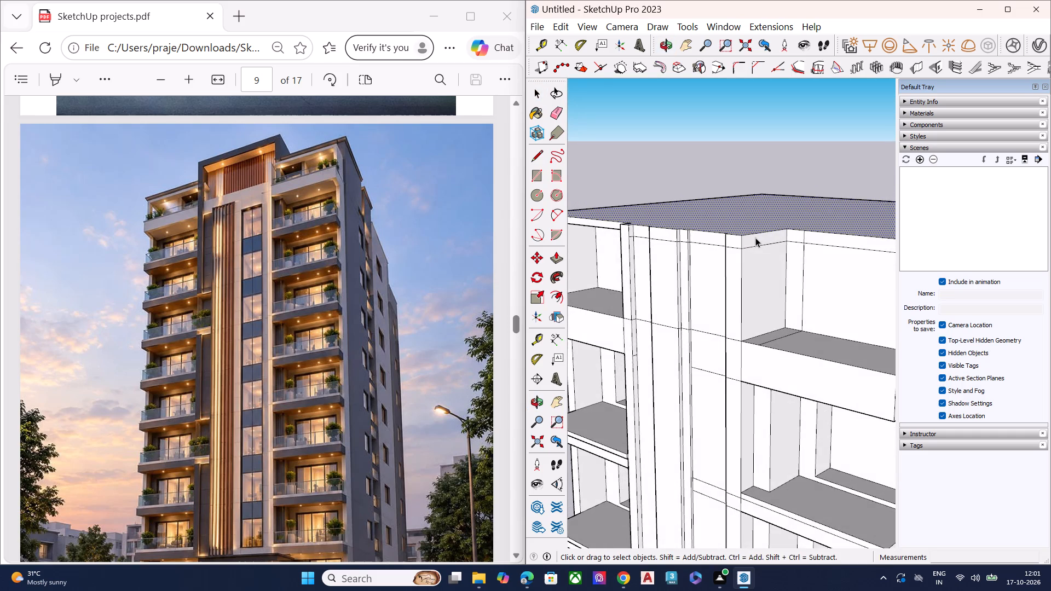
Erase the horizontal seam below the roof on the central column's narrow corner strip and the adjoining front panel.
scroll(755, 237, "up", 2)
left_click(759, 242)
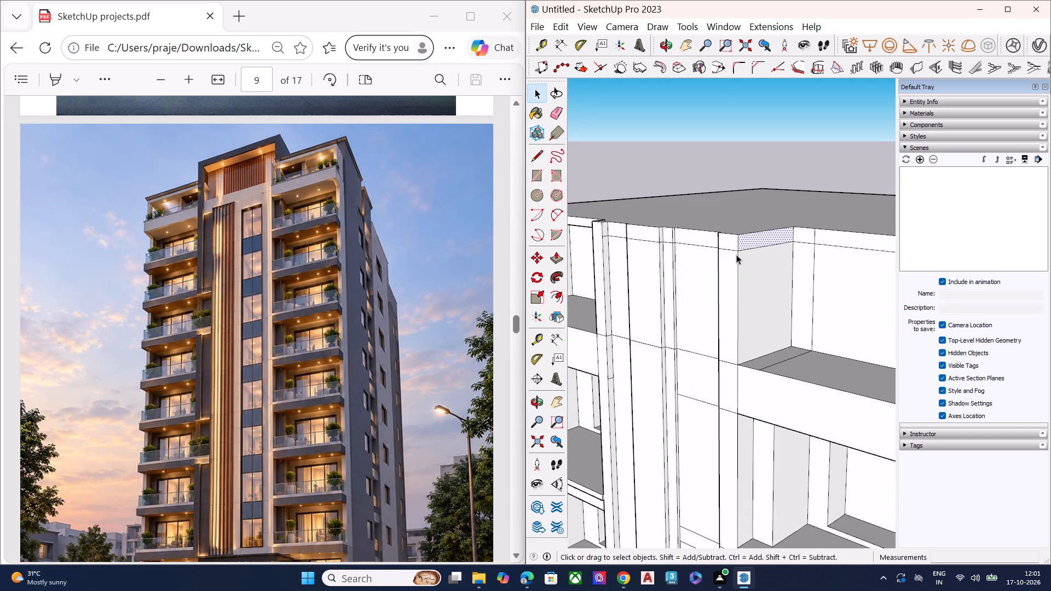
key("e")
left_click(730, 248)
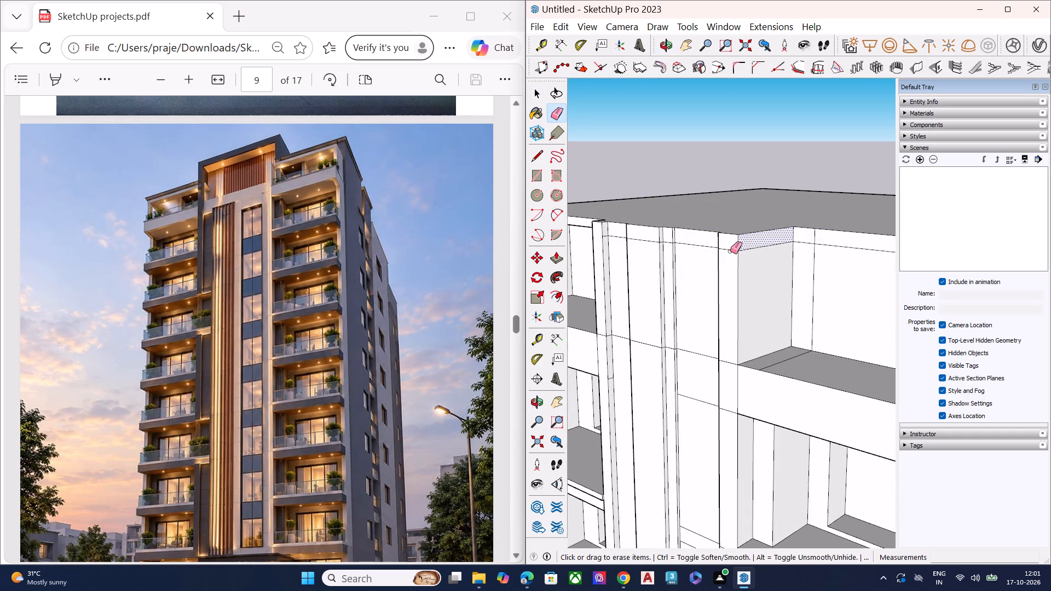
left_click(729, 248)
left_click(729, 250)
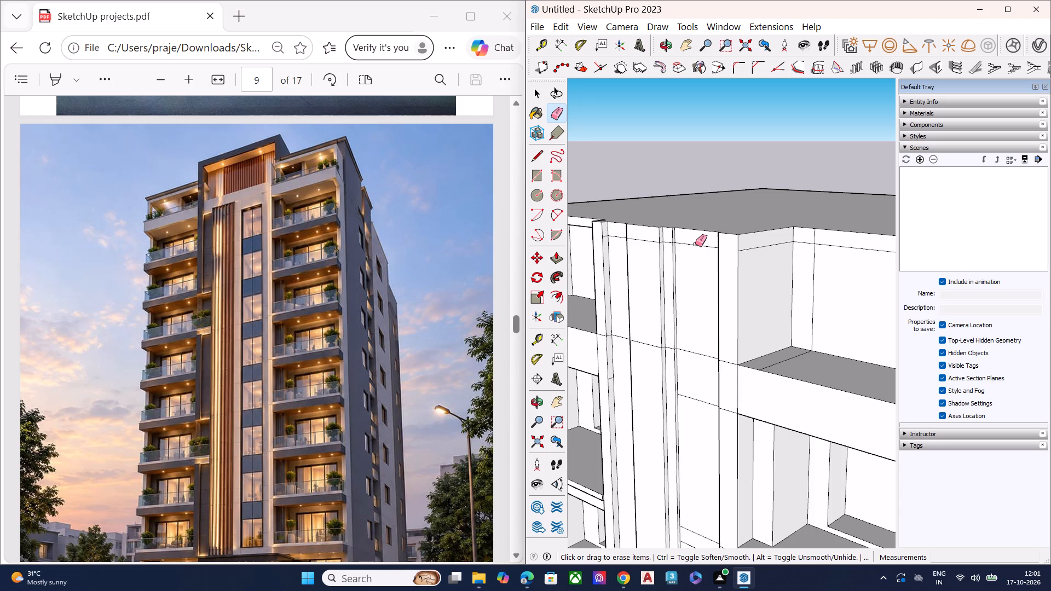
left_click(695, 244)
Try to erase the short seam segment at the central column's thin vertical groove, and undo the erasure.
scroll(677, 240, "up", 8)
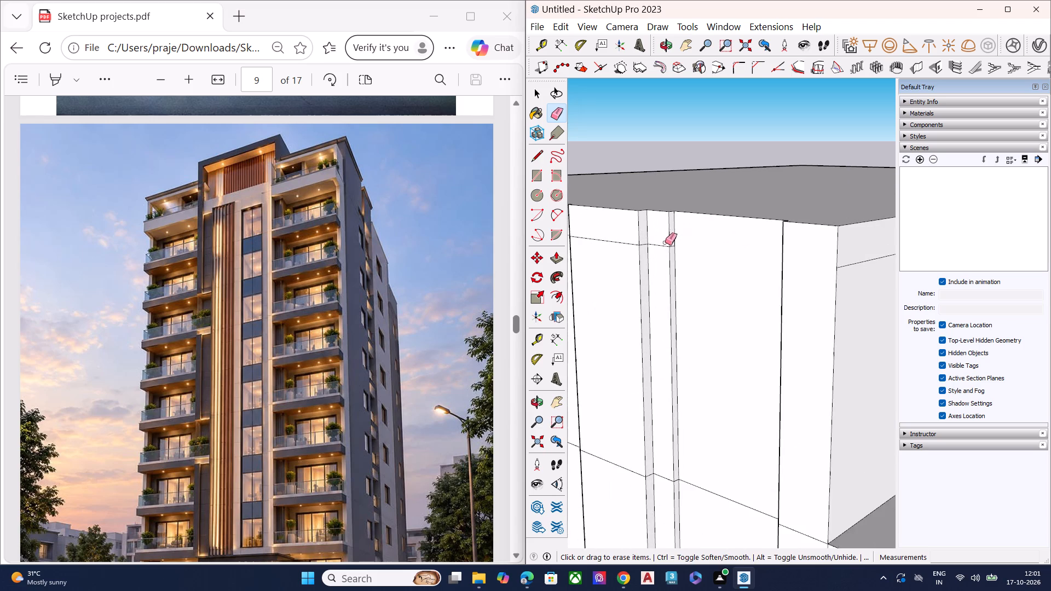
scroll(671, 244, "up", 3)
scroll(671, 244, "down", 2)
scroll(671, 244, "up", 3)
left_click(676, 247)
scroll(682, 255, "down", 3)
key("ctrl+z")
Erase the roof-level seam segments on the central column's thin groove face and the narrow strip between the two grooves.
scroll(675, 249, "up", 3)
scroll(675, 249, "down", 1)
scroll(675, 249, "up", 3)
scroll(675, 249, "down", 2)
scroll(675, 249, "up", 2)
scroll(675, 249, "down", 1)
scroll(675, 249, "up", 8)
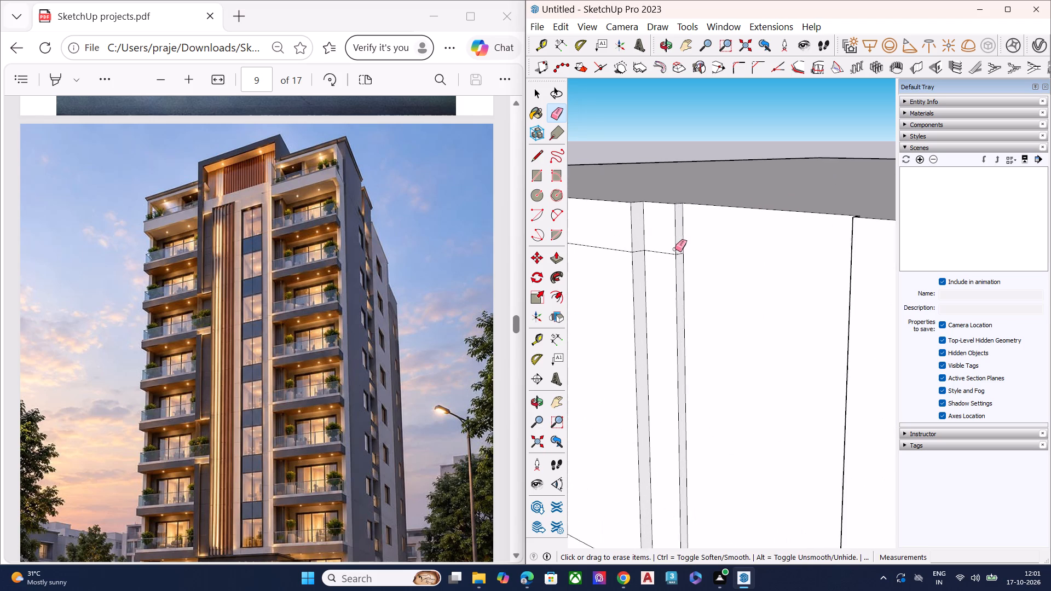
scroll(675, 249, "up", 3)
scroll(675, 249, "down", 1)
scroll(675, 249, "up", 1)
scroll(675, 249, "down", 1)
scroll(675, 249, "up", 1)
scroll(675, 249, "down", 1)
scroll(675, 249, "up", 2)
left_click(685, 258)
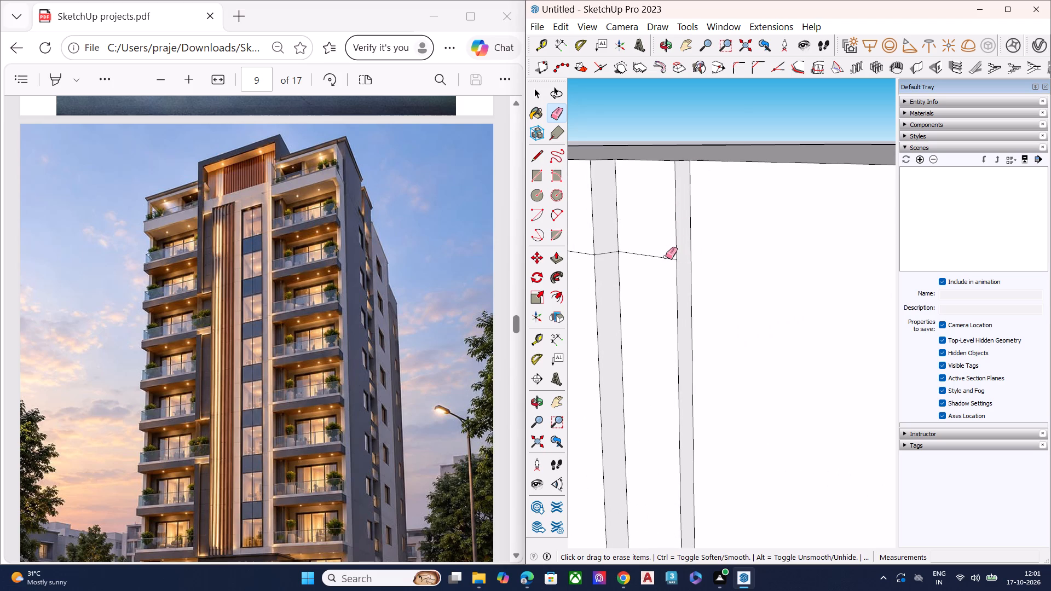
left_click(666, 257)
Erase the roof-level seam segments on the central column's wider groove face and the front panel to its left.
scroll(704, 259, "down", 4)
scroll(716, 265, "up", 2)
scroll(717, 265, "down", 2)
scroll(719, 266, "up", 1)
scroll(719, 266, "down", 1)
scroll(673, 262, "up", 8)
scroll(637, 256, "down", 1)
scroll(633, 254, "up", 2)
left_click(630, 253)
scroll(697, 256, "down", 5)
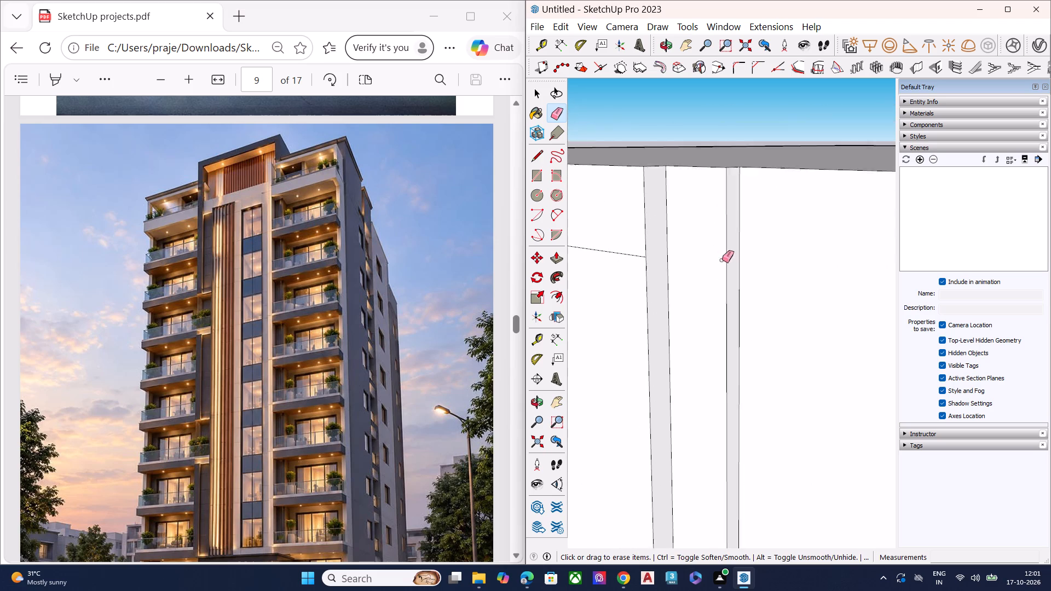
scroll(722, 260, "down", 3)
scroll(623, 252, "up", 7)
left_click(639, 255)
scroll(715, 256, "down", 11)
scroll(772, 263, "up", 1)
scroll(772, 263, "down", 2)
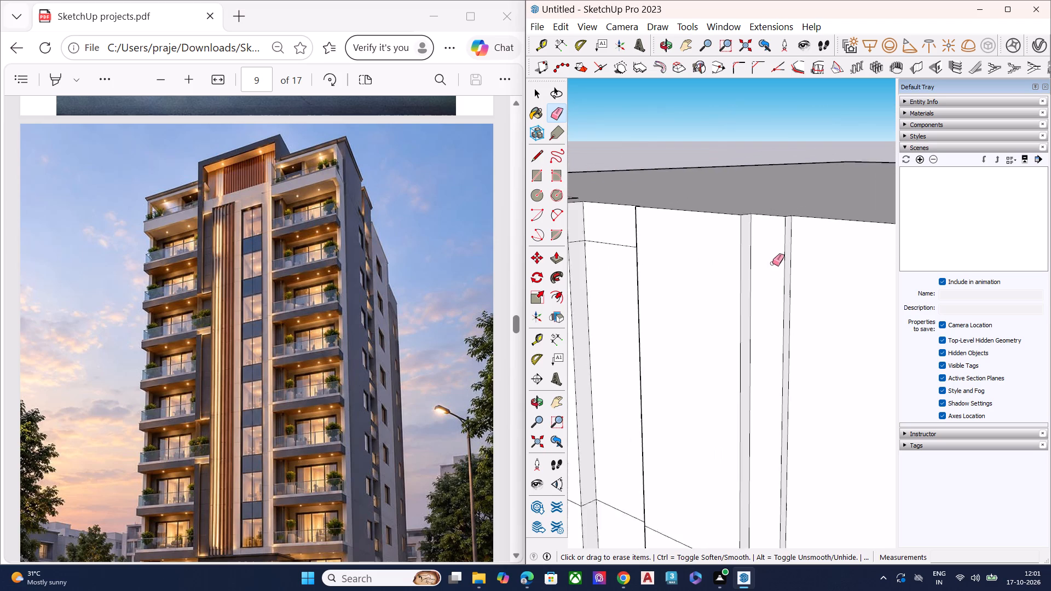
Erase the roof-level seam segments on the central column's left front panel and the thin grey side face next to it.
scroll(772, 263, "down", 3)
middle_click_drag(664, 265, 801, 261)
scroll(675, 254, "up", 2)
scroll(671, 252, "down", 1)
scroll(666, 252, "up", 3)
scroll(668, 250, "down", 1)
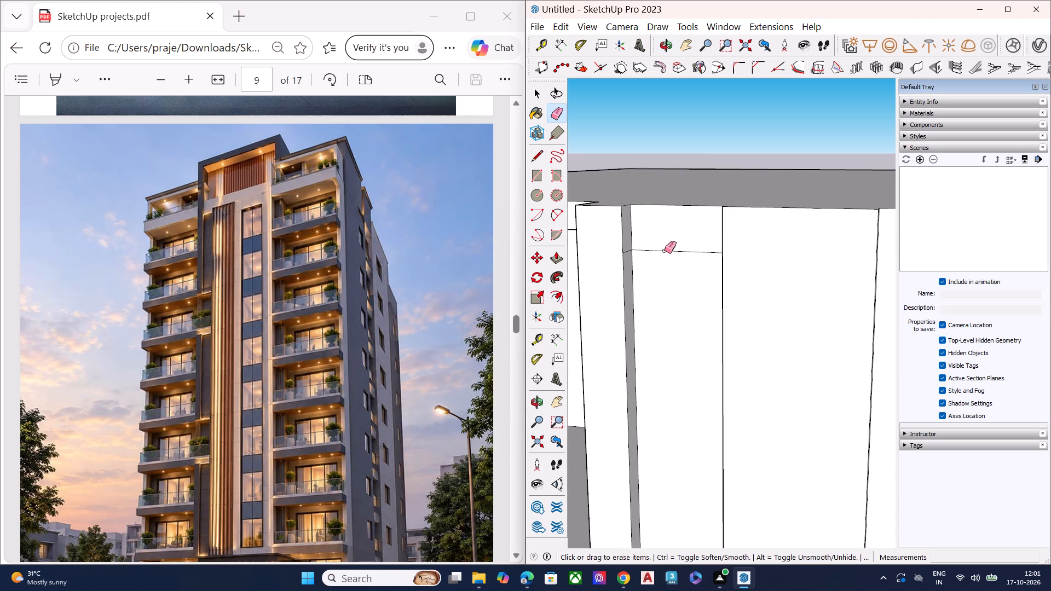
left_click(665, 251)
left_click(631, 250)
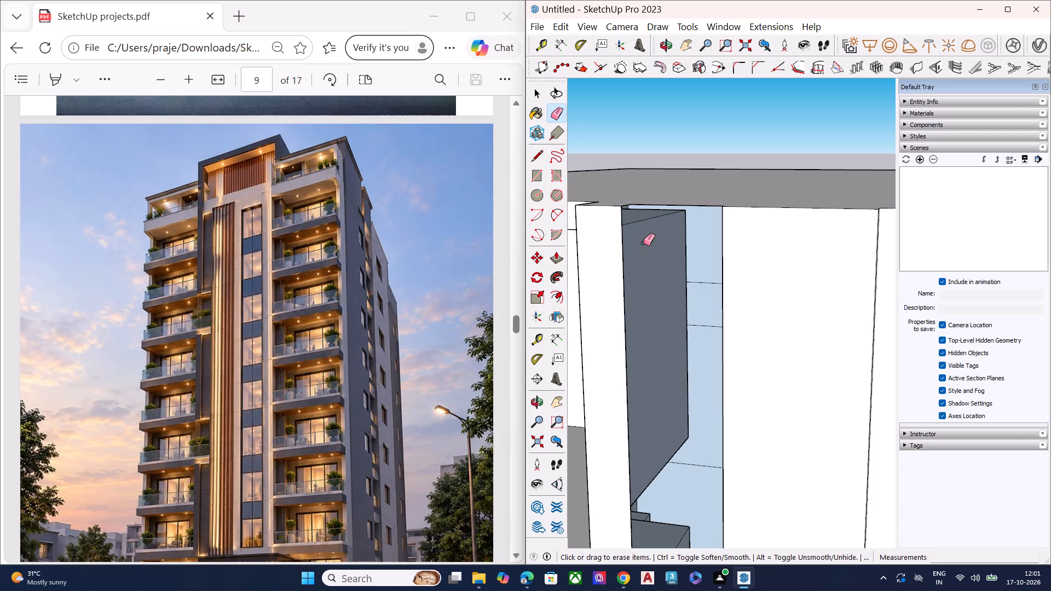
key("ctrl+z")
middle_click_drag(645, 245, 557, 264)
scroll(556, 264, "up", 10)
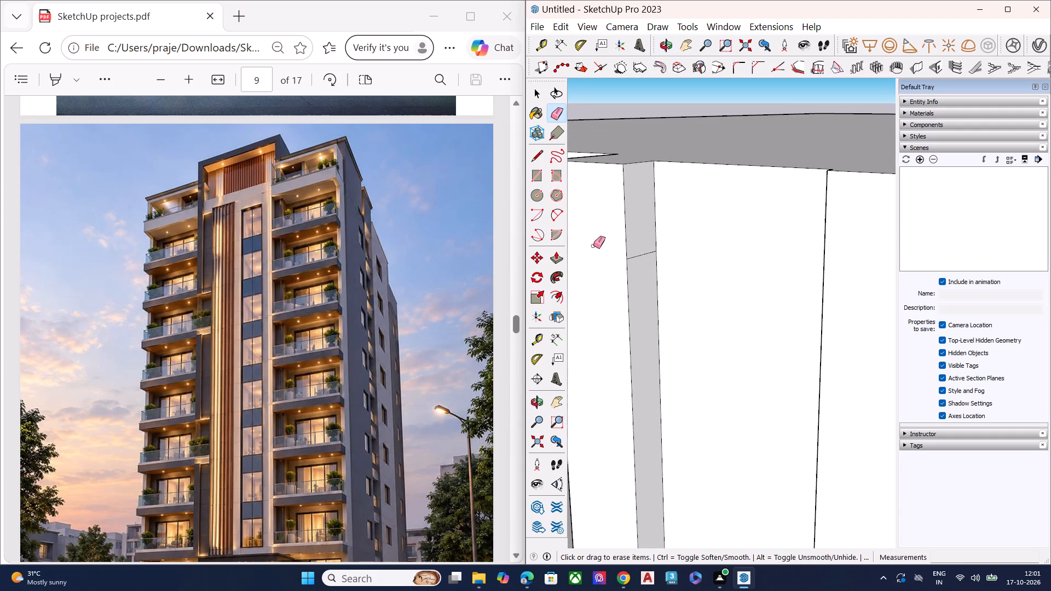
left_click(635, 258)
key("space")
Erase the short vertical edge in the right top balcony's roof-level wall band and the stray line across the balcony floor.
scroll(667, 237, "down", 7)
scroll(654, 233, "up", 1)
scroll(654, 233, "down", 1)
scroll(654, 233, "up", 1)
scroll(654, 233, "down", 4)
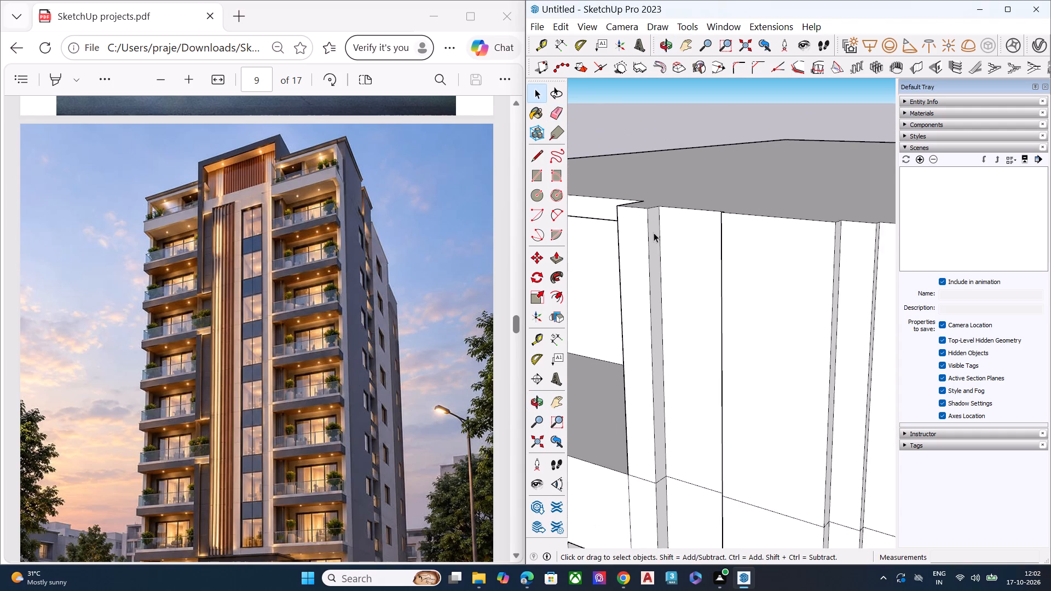
scroll(654, 233, "down", 2)
scroll(652, 233, "up", 5)
scroll(651, 233, "down", 11)
middle_click_drag(840, 281, 717, 283)
scroll(710, 283, "up", 1)
scroll(692, 276, "down", 7)
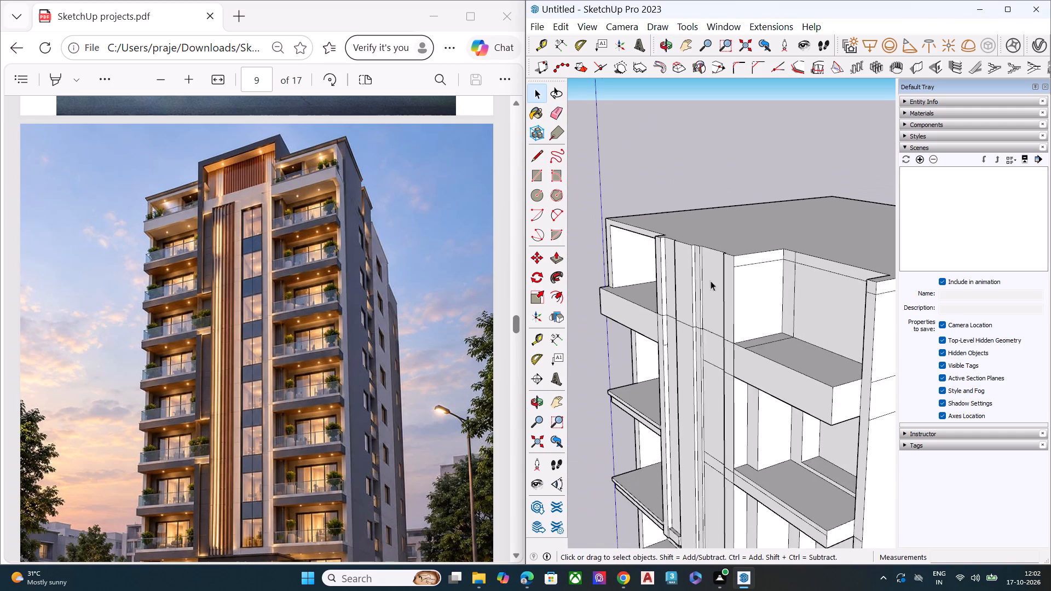
middle_click_drag(781, 301, 807, 283)
scroll(814, 274, "up", 8)
scroll(753, 237, "up", 1)
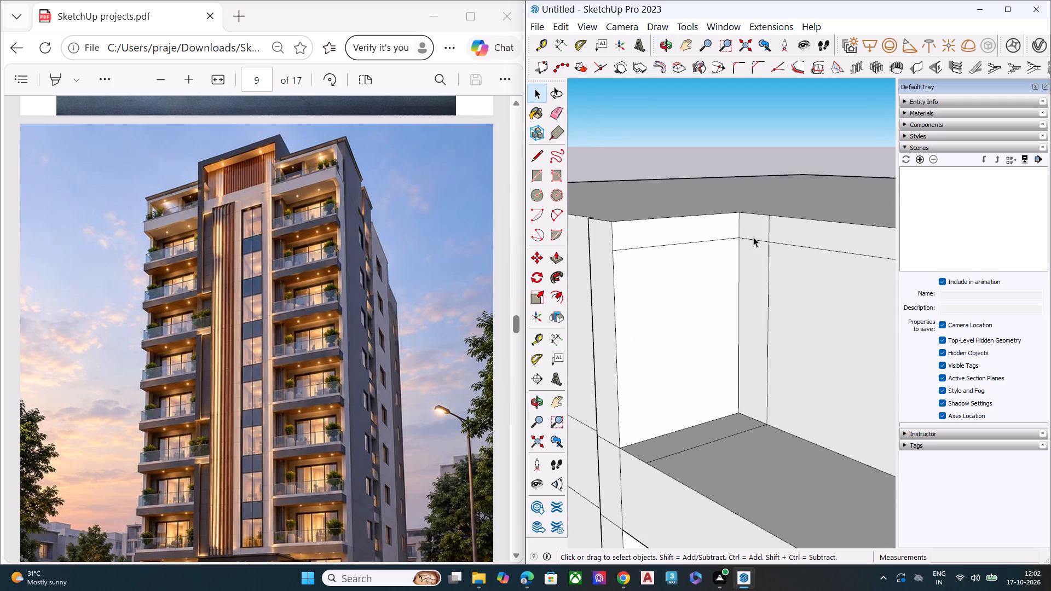
scroll(753, 237, "up", 1)
key("e")
left_click(768, 228)
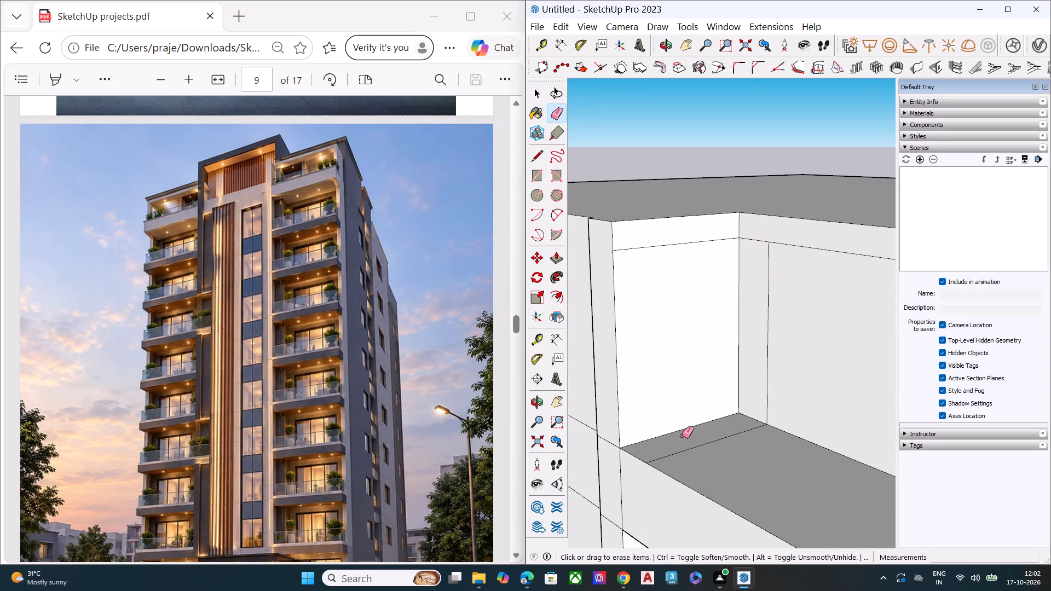
left_click(690, 448)
scroll(634, 332, "down", 5)
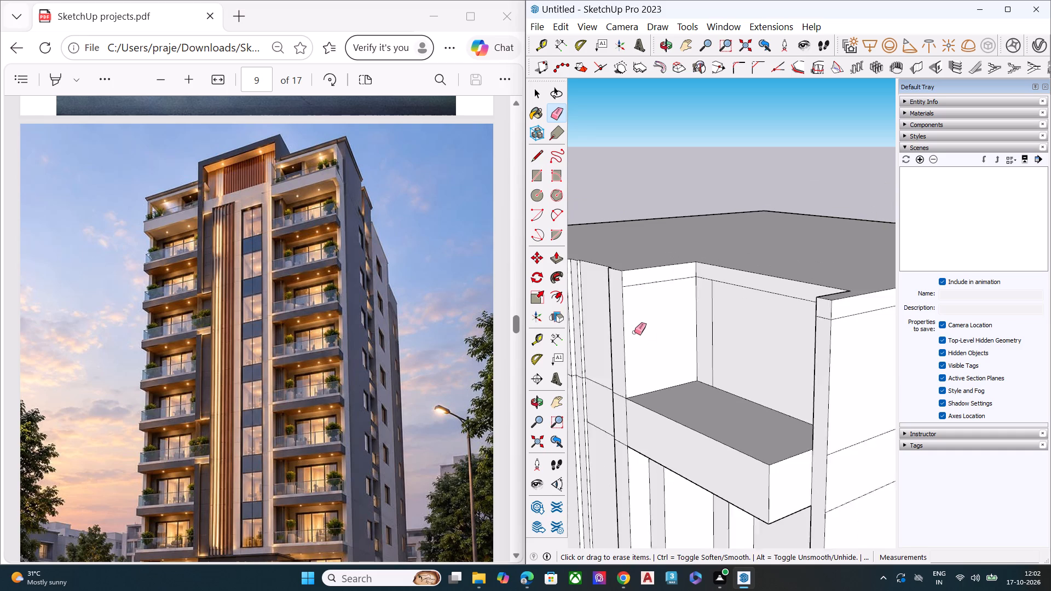
Erase the short roof-level seam on the front of the corner pillar beside the right top balcony.
scroll(634, 332, "down", 2)
middle_click_drag(744, 314, 789, 307)
scroll(795, 289, "up", 7)
middle_click_drag(787, 299, 950, 300)
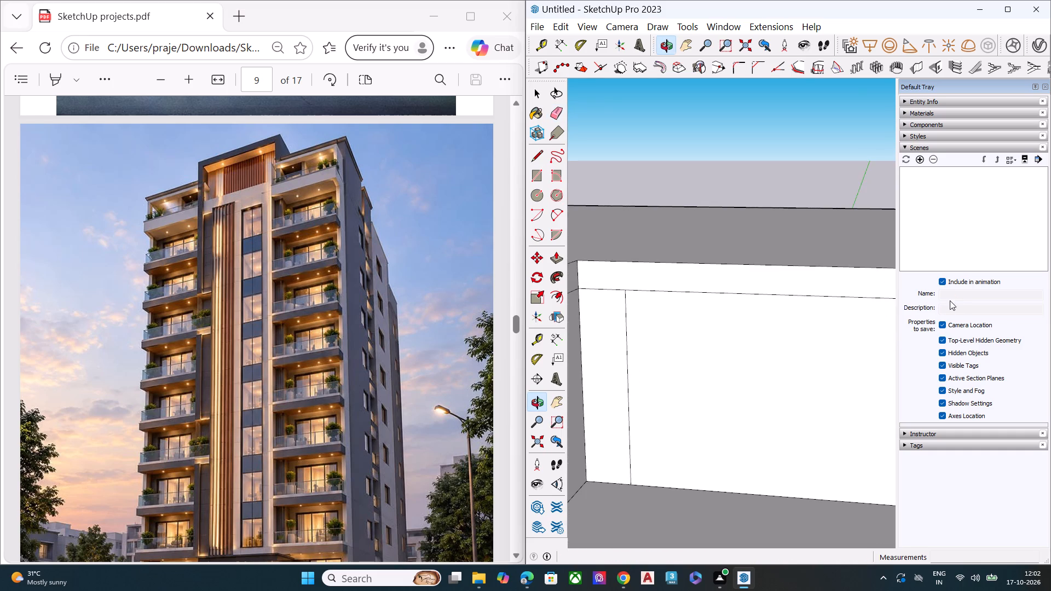
scroll(700, 296, "down", 9)
middle_click_drag(736, 327, 906, 299)
scroll(892, 273, "up", 4)
scroll(724, 309, "down", 5)
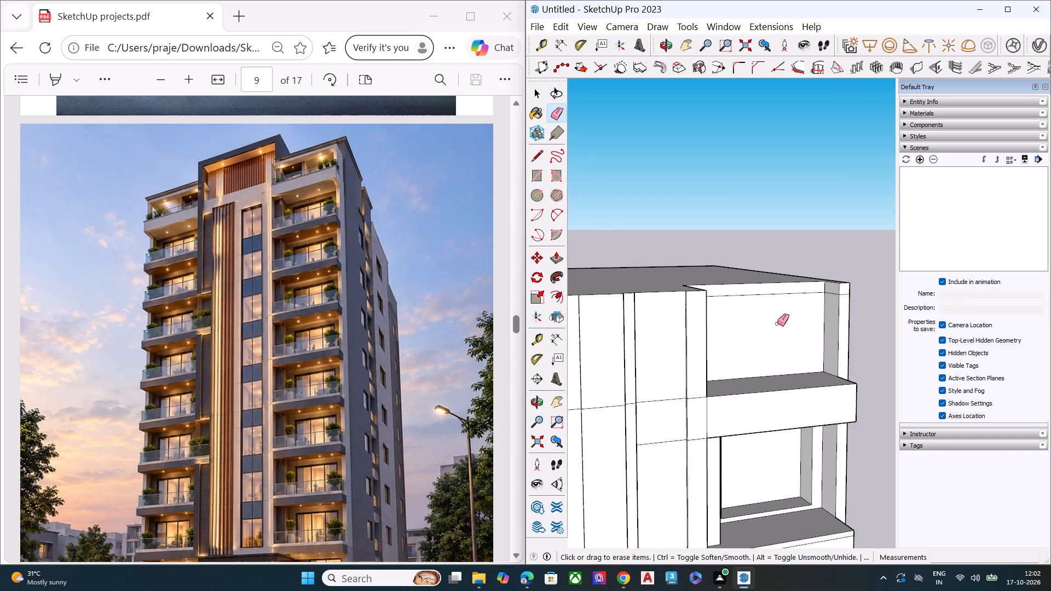
middle_click_drag(771, 324, 620, 327)
scroll(766, 291, "up", 7)
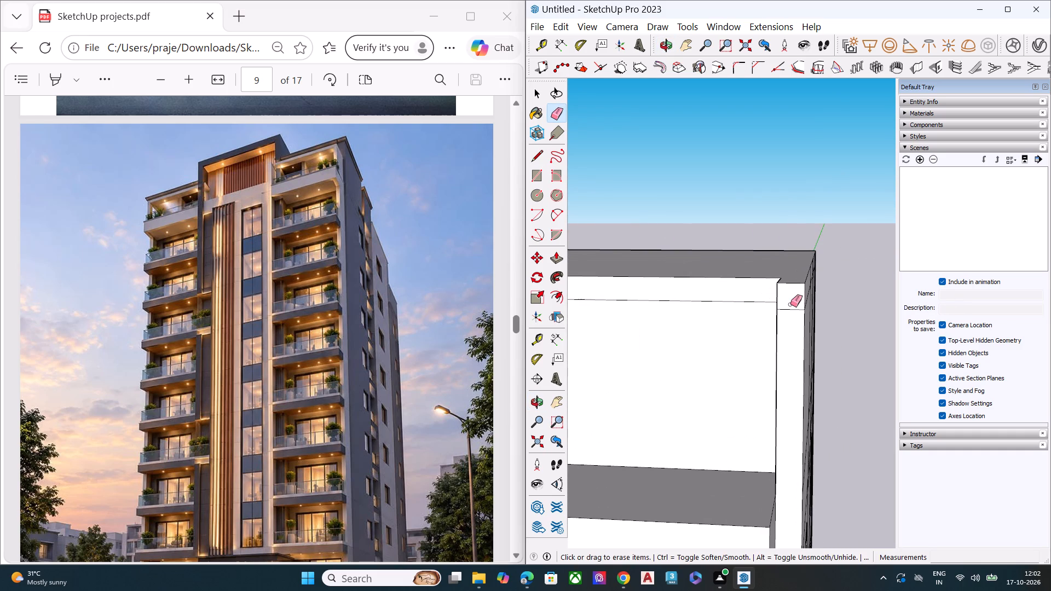
left_click(792, 310)
Pull the roof-level band on the right top balcony's back wall forward 5' 7 7/16" to form a beam reaching the corner pillar.
middle_click_drag(795, 315, 767, 318)
middle_click_drag(776, 319, 962, 314)
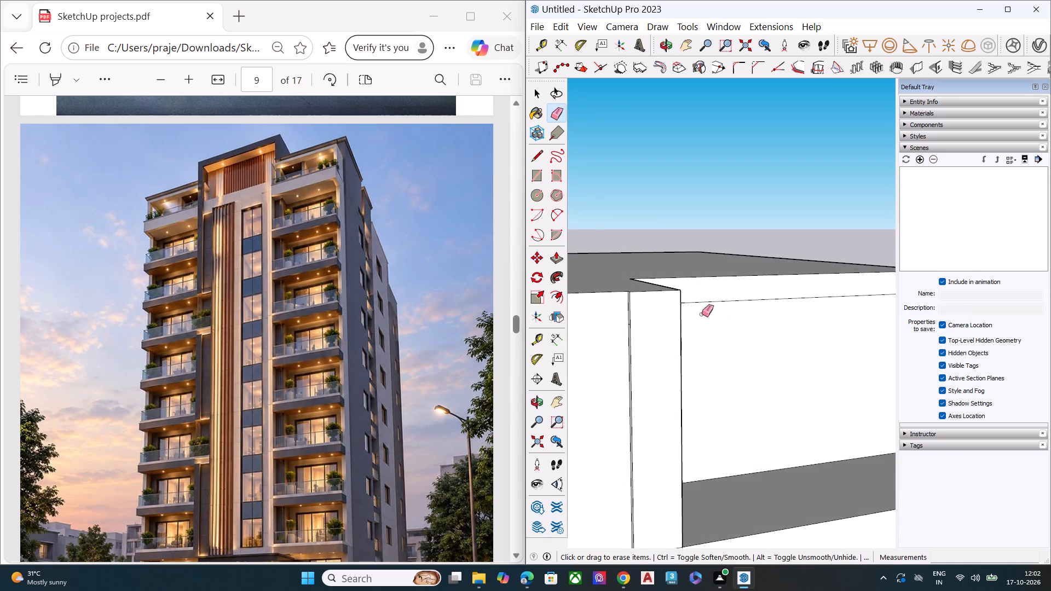
scroll(672, 314, "up", 1)
scroll(663, 315, "down", 3)
scroll(661, 317, "up", 1)
scroll(661, 320, "down", 10)
key("space")
left_click(772, 309)
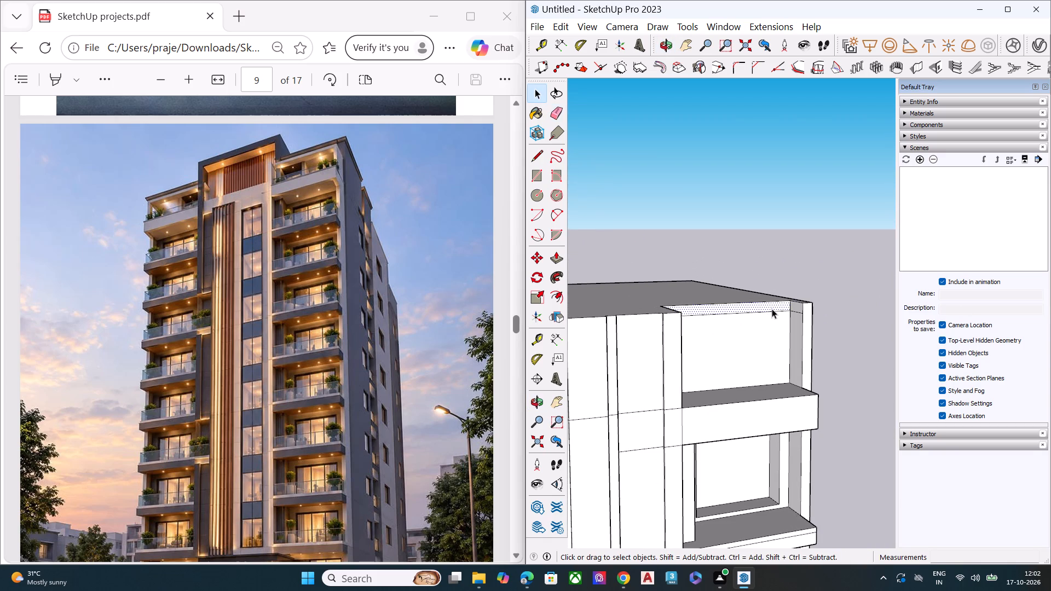
scroll(786, 299, "down", 1)
scroll(786, 299, "up", 1)
scroll(786, 299, "down", 1)
scroll(786, 299, "up", 2)
scroll(786, 299, "down", 1)
scroll(786, 299, "up", 2)
key("p")
left_click(783, 299)
left_click(811, 303)
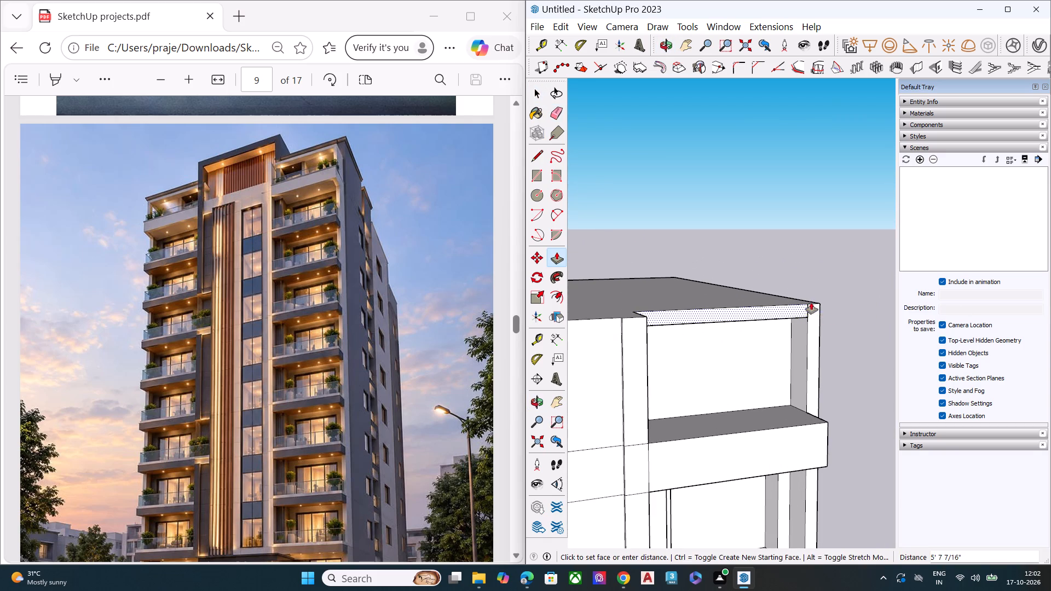
key("space")
left_click(837, 303)
Draw a 2' 3 1/16" line across the corner pillar's front face, level with the side wall seam at the top balcony.
middle_click_drag(836, 327, 800, 298)
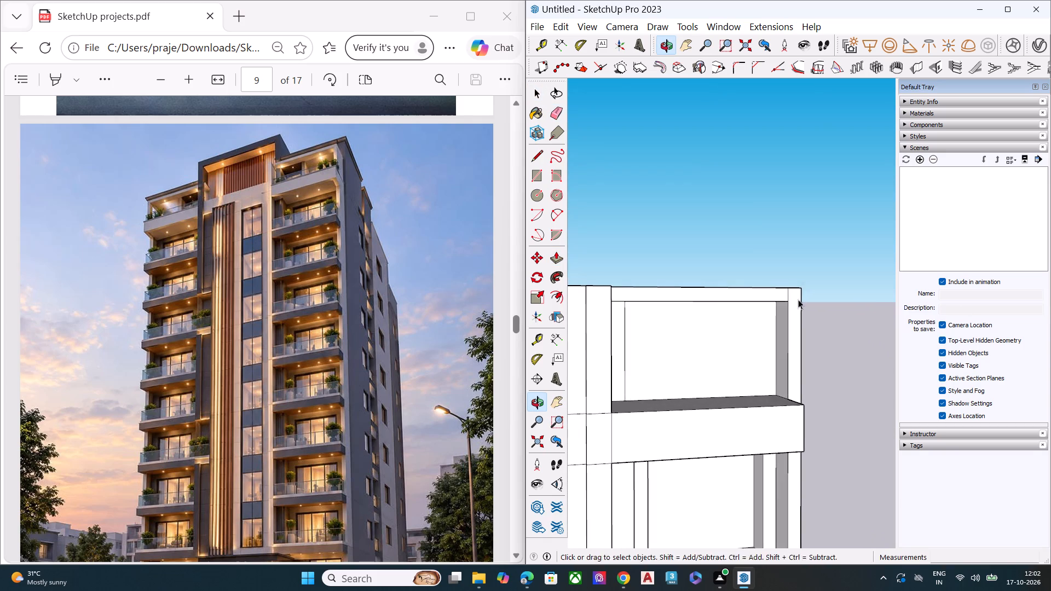
middle_click_drag(798, 300, 743, 340)
scroll(773, 310, "down", 5)
scroll(786, 308, "up", 1)
scroll(786, 309, "down", 1)
scroll(787, 309, "up", 1)
scroll(792, 310, "down", 1)
middle_click_drag(797, 325, 575, 344)
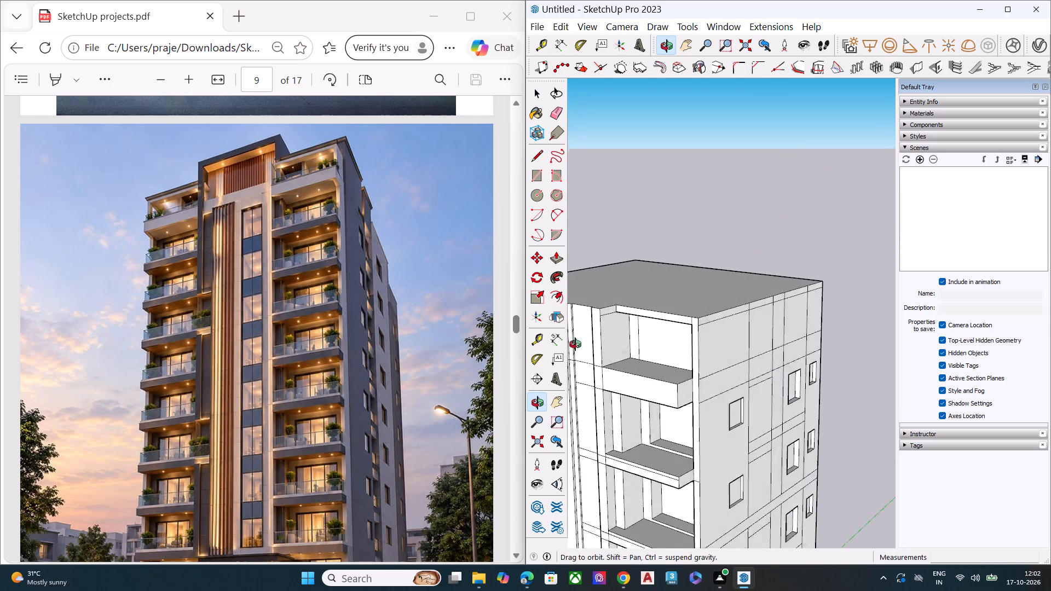
middle_click_drag(575, 344, 538, 338)
scroll(584, 322, "up", 4)
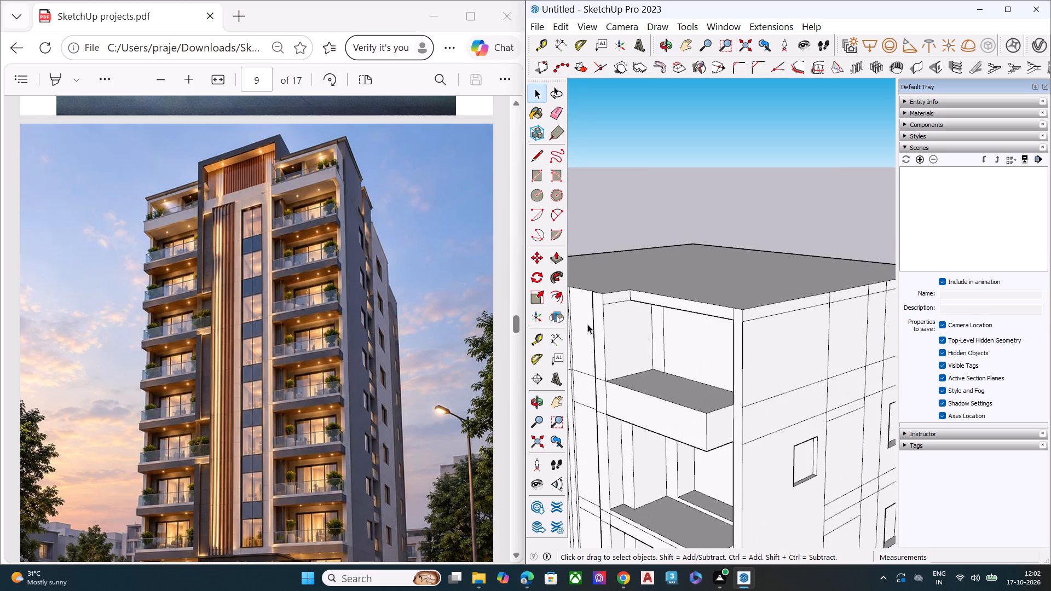
middle_click_drag(740, 387, 763, 348)
scroll(759, 386, "up", 6)
scroll(757, 396, "down", 1)
scroll(757, 396, "up", 2)
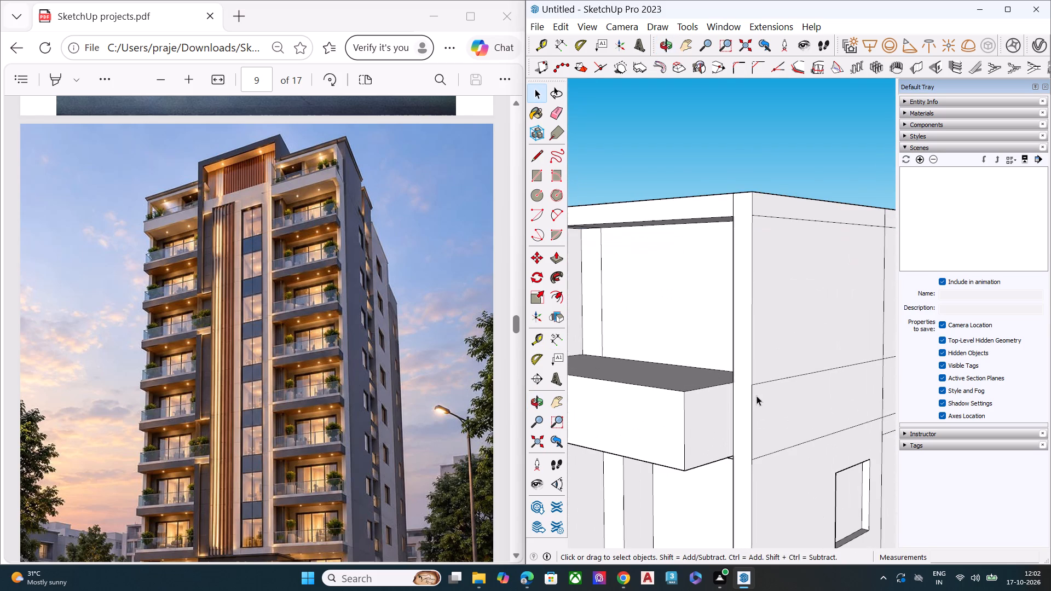
key("l")
left_click(752, 385)
left_click(730, 381)
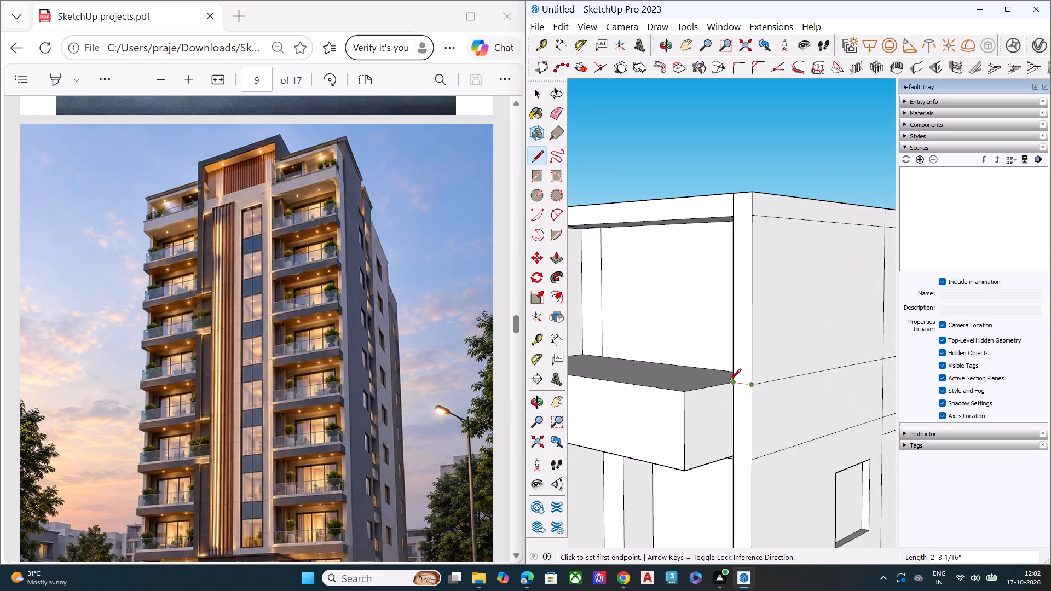
key("space")
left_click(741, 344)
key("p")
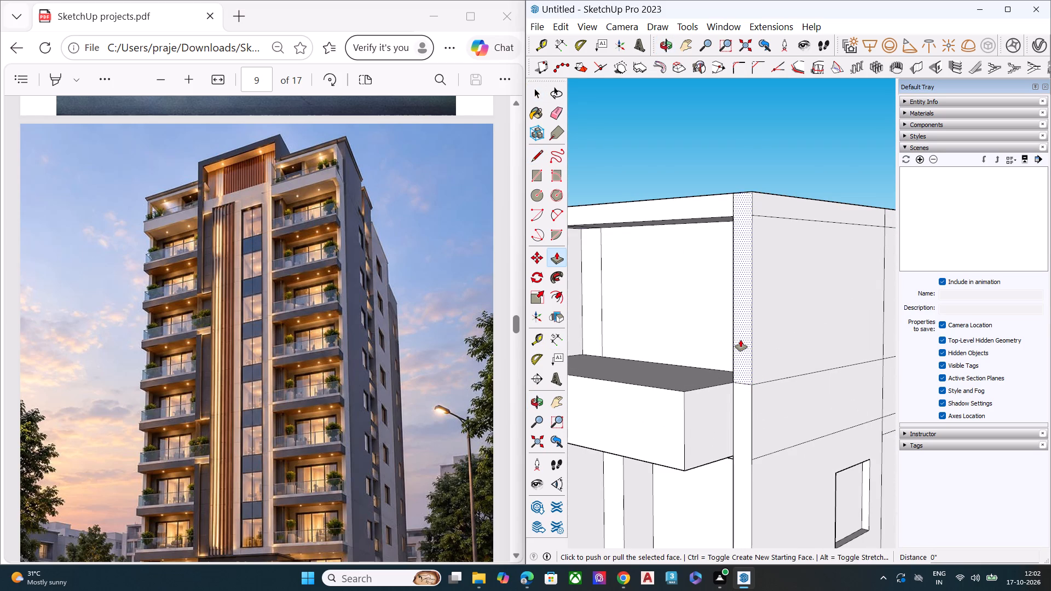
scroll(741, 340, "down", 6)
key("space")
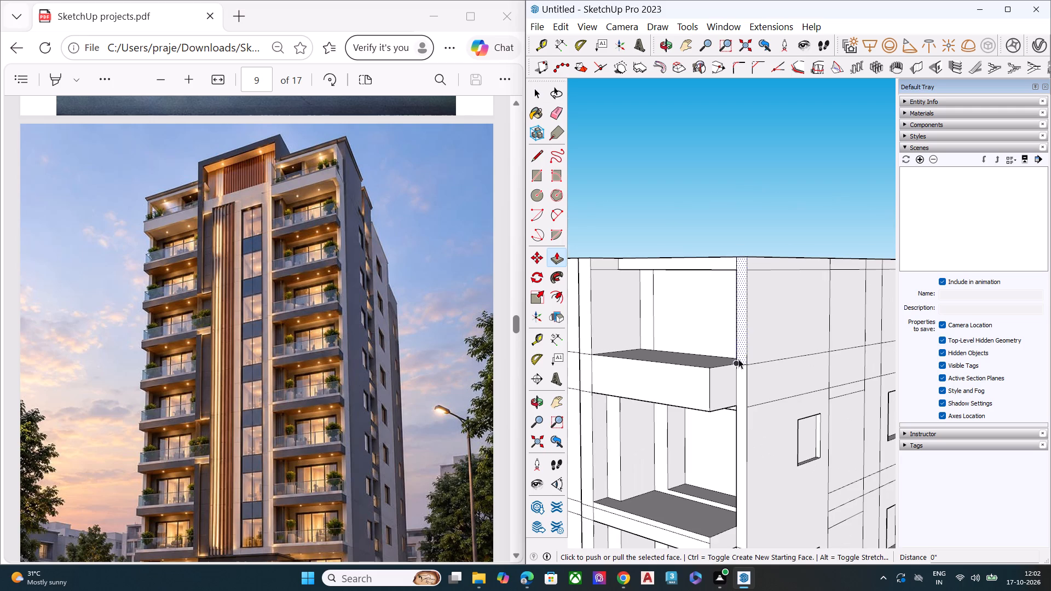
Extend the right top balcony parapet's end face outward 2' 3 1/16" to line up with the building's side wall.
left_click(723, 380)
key("p")
left_click(723, 380)
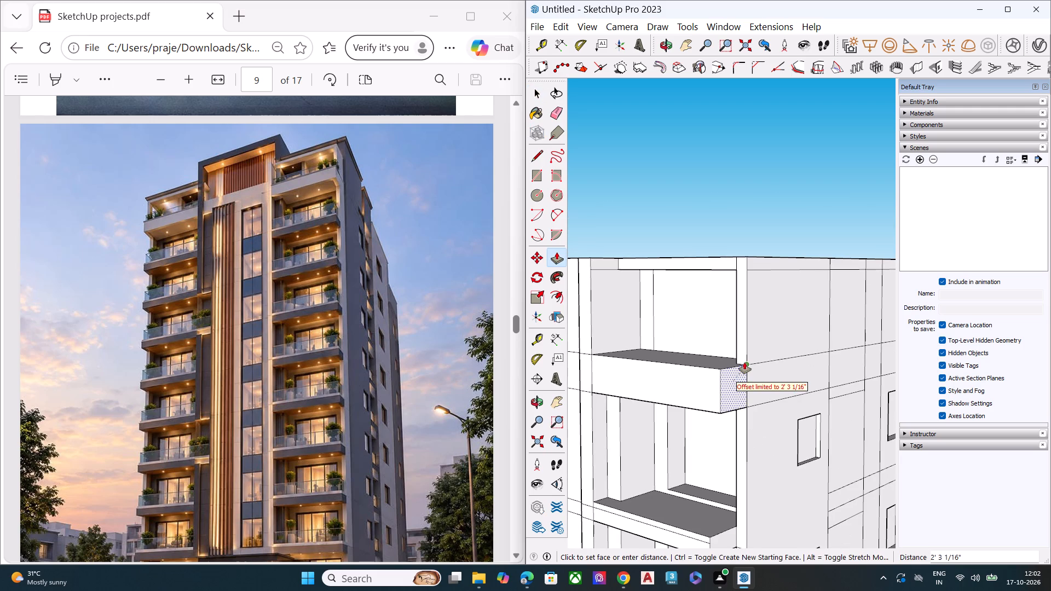
left_click(744, 362)
key("space")
Pull the corner pillar's upper front face forward over the extended right top balcony parapet.
left_click(740, 329)
key("p")
left_click(740, 329)
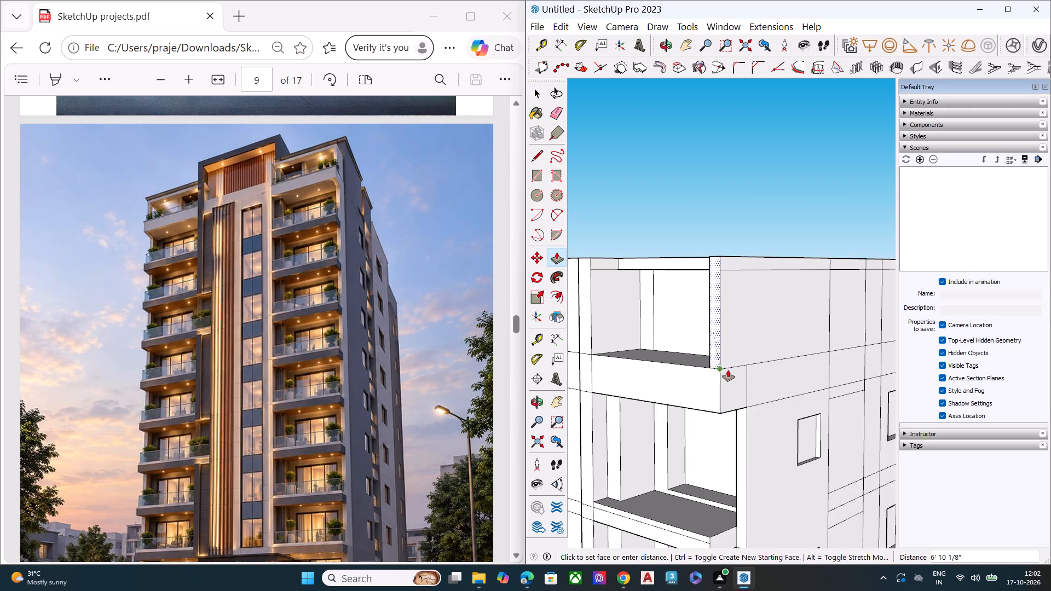
left_click(726, 364)
key("space")
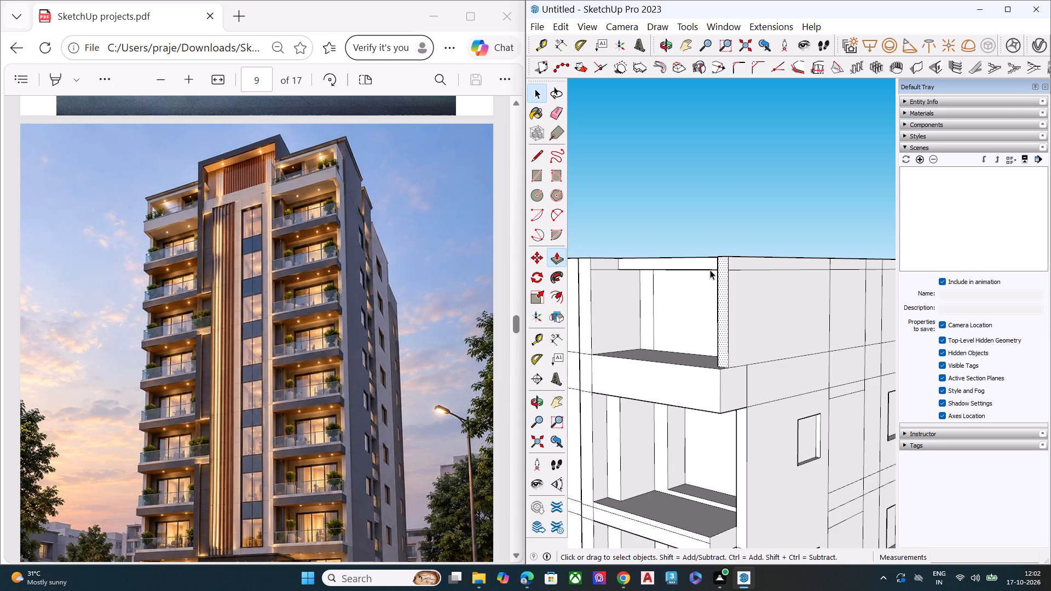
Pull the front face of the roof beam above the right top balcony forward, flush with the corner pillar's front.
scroll(709, 269, "up", 4)
scroll(708, 269, "down", 1)
middle_click_drag(708, 269, 747, 367)
scroll(747, 367, "up", 7)
left_click(731, 247)
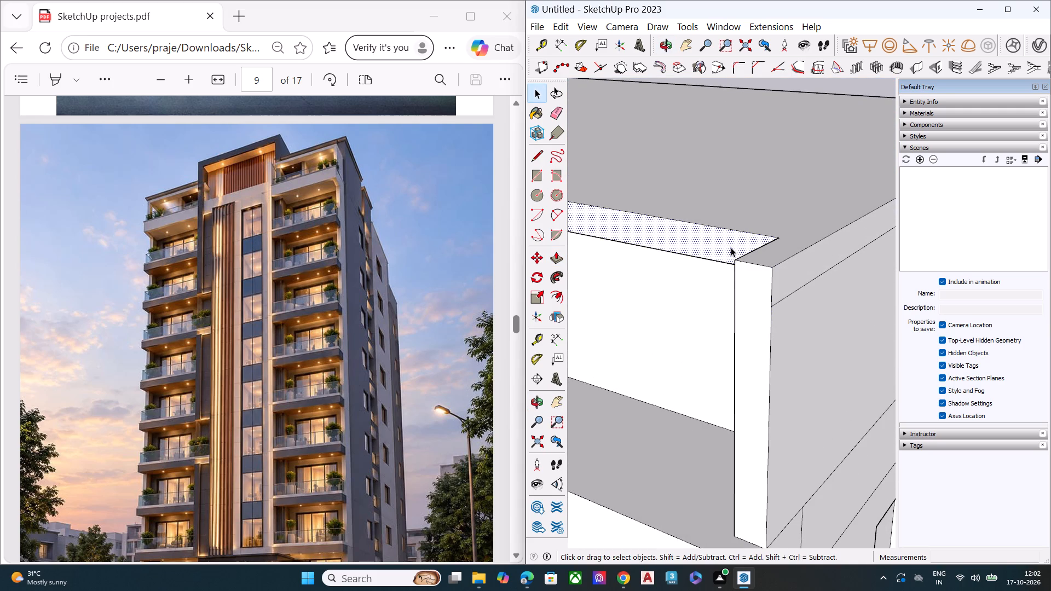
key("p")
left_click(731, 241)
left_click(737, 300)
key("space")
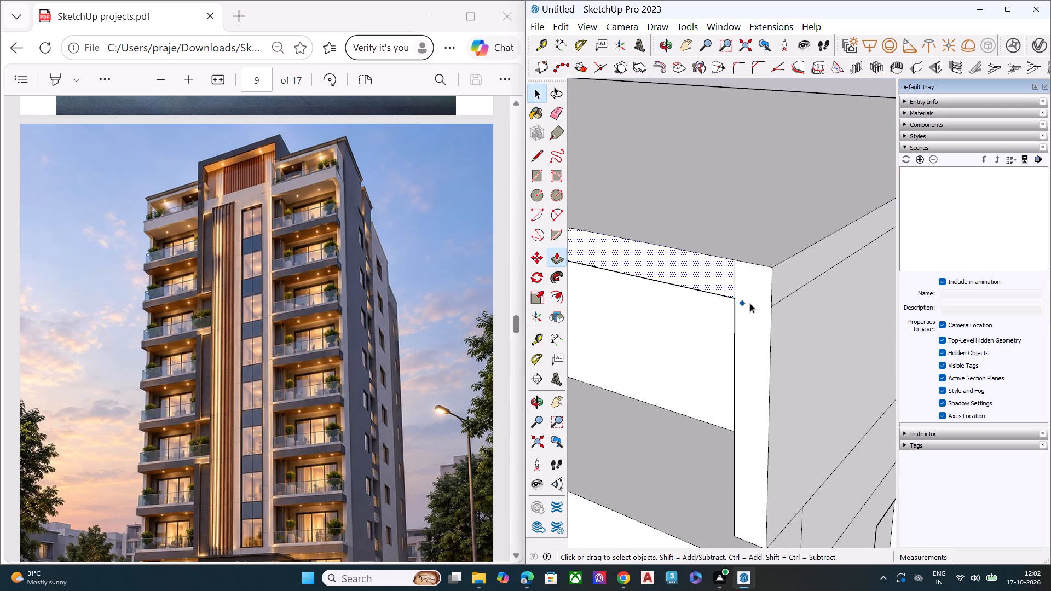
scroll(806, 294, "down", 15)
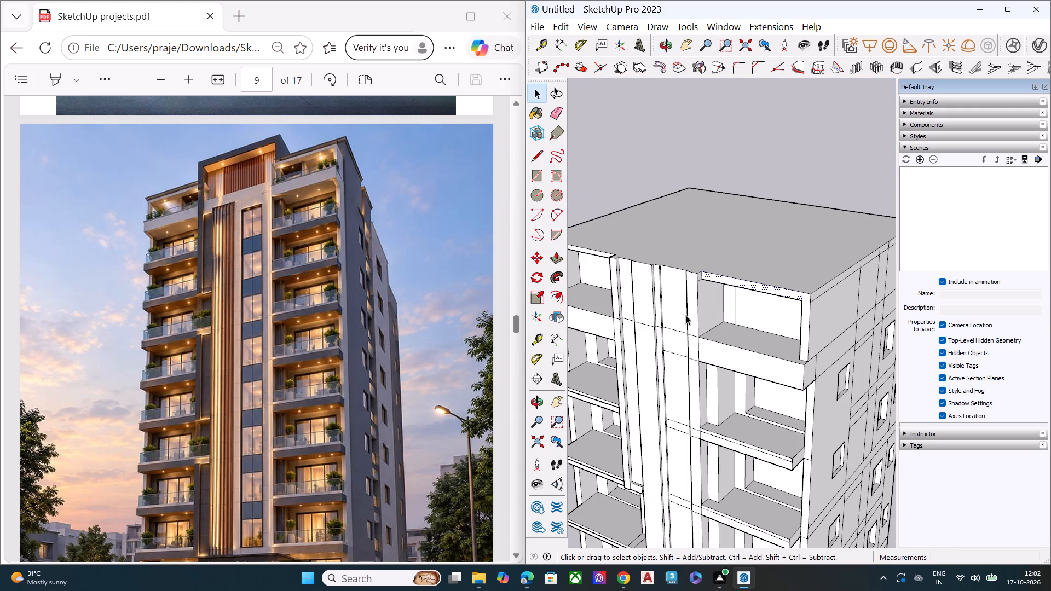
Pull the top section of the central column's left strip forward, flush with the outer pillar beside the left top balcony.
scroll(688, 269, "up", 8)
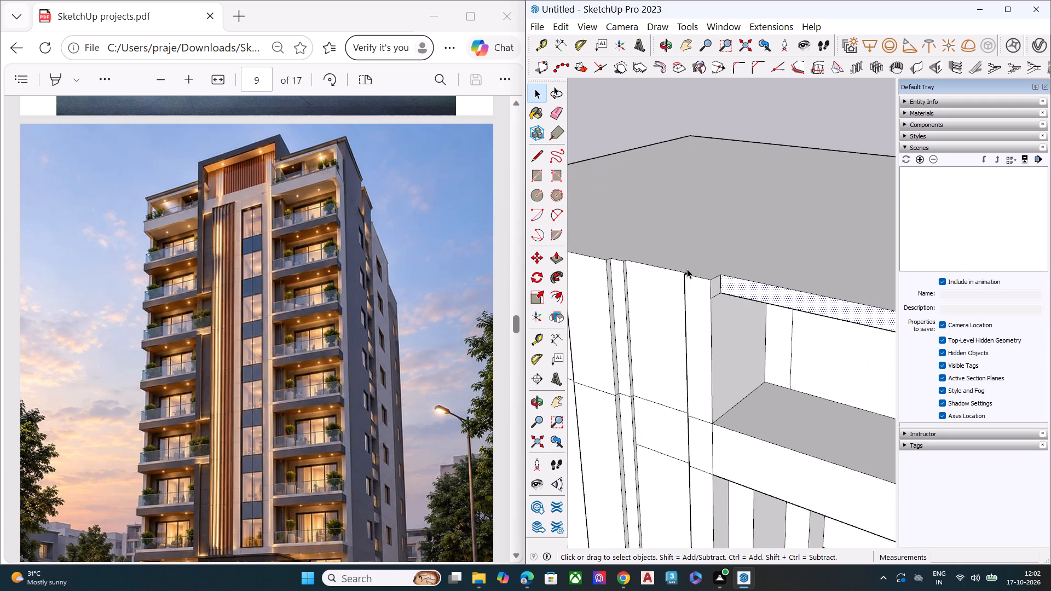
scroll(727, 266, "down", 3)
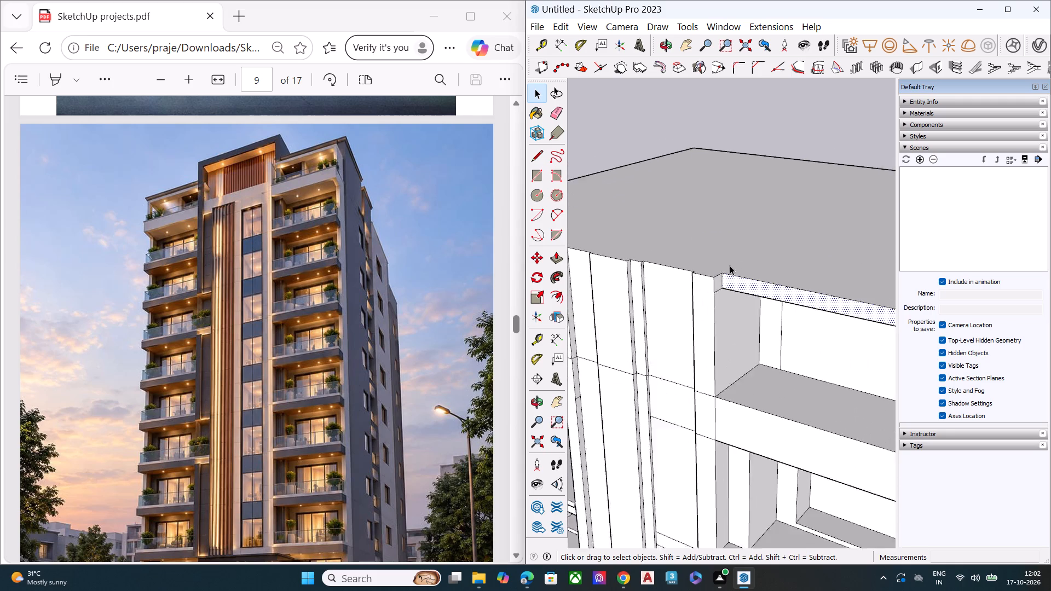
scroll(730, 265, "down", 4)
middle_click_drag(649, 285, 802, 306)
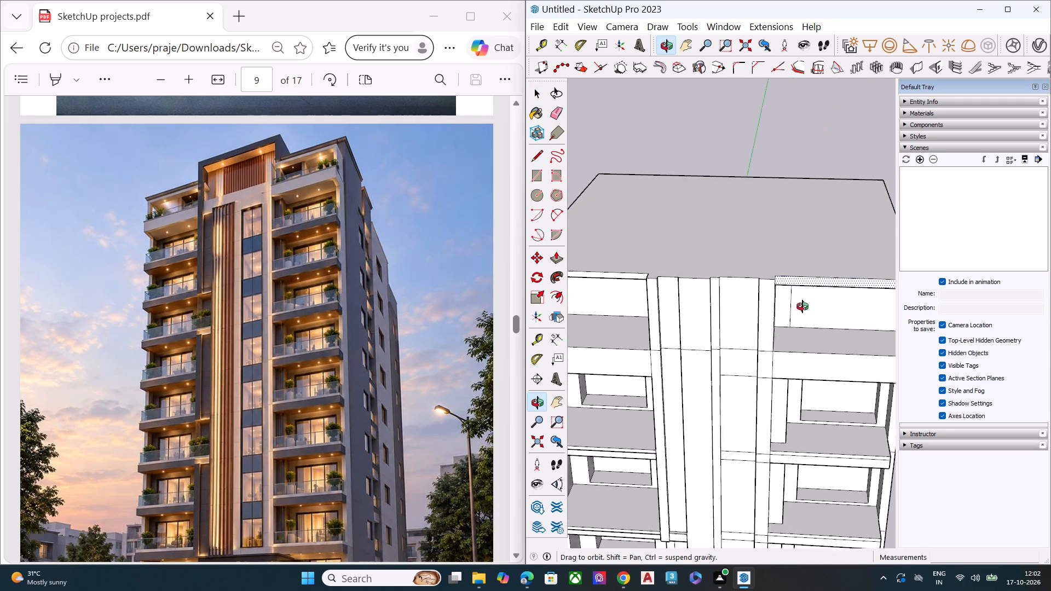
middle_click_drag(802, 306, 838, 309)
scroll(735, 340, "up", 4)
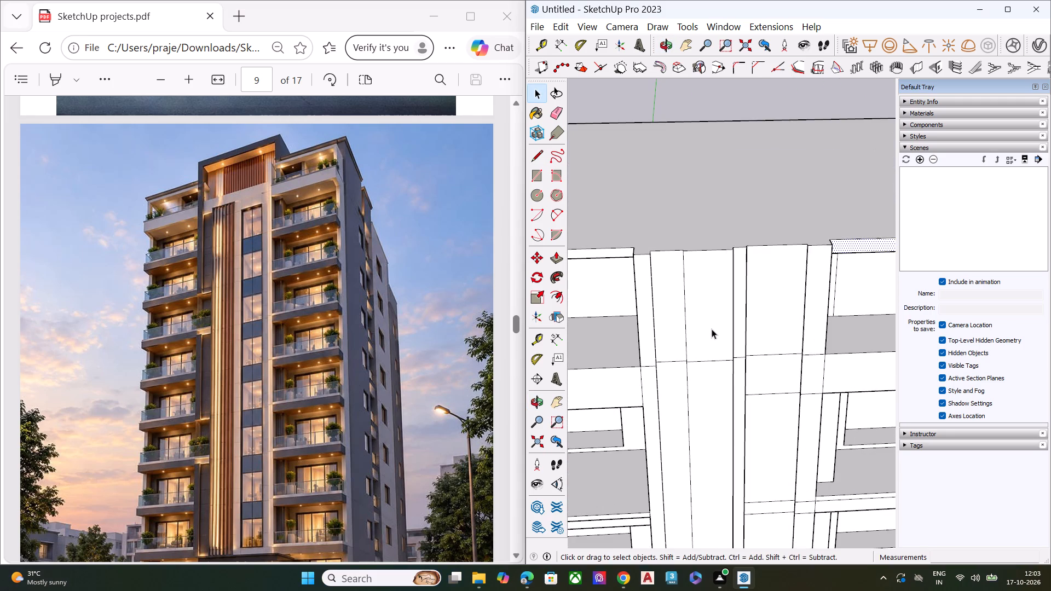
middle_click_drag(712, 329, 800, 393)
scroll(740, 374, "up", 2)
scroll(738, 366, "down", 1)
scroll(738, 364, "up", 3)
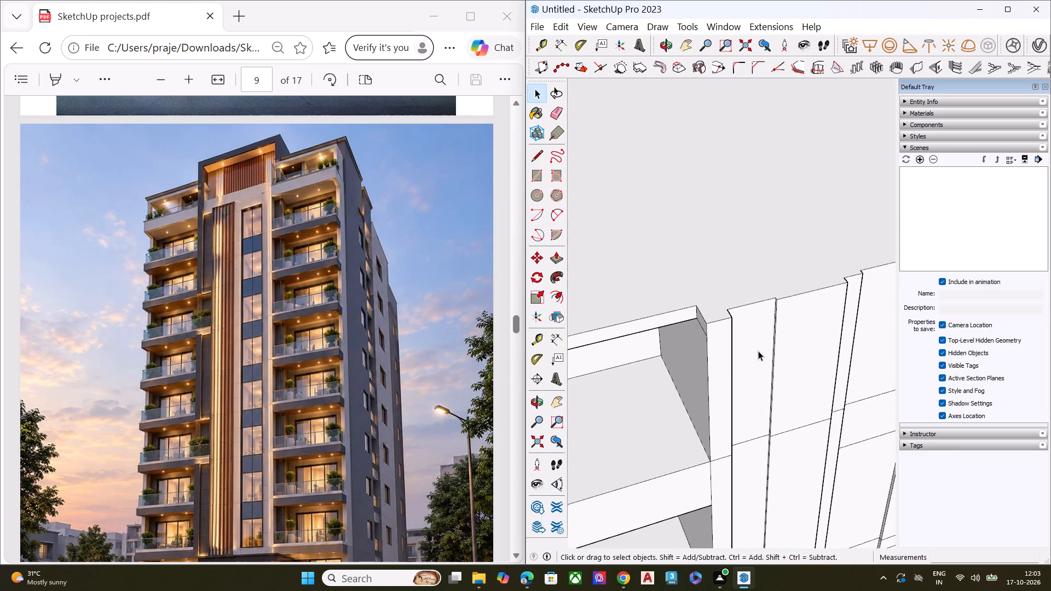
middle_click_drag(755, 355, 694, 355)
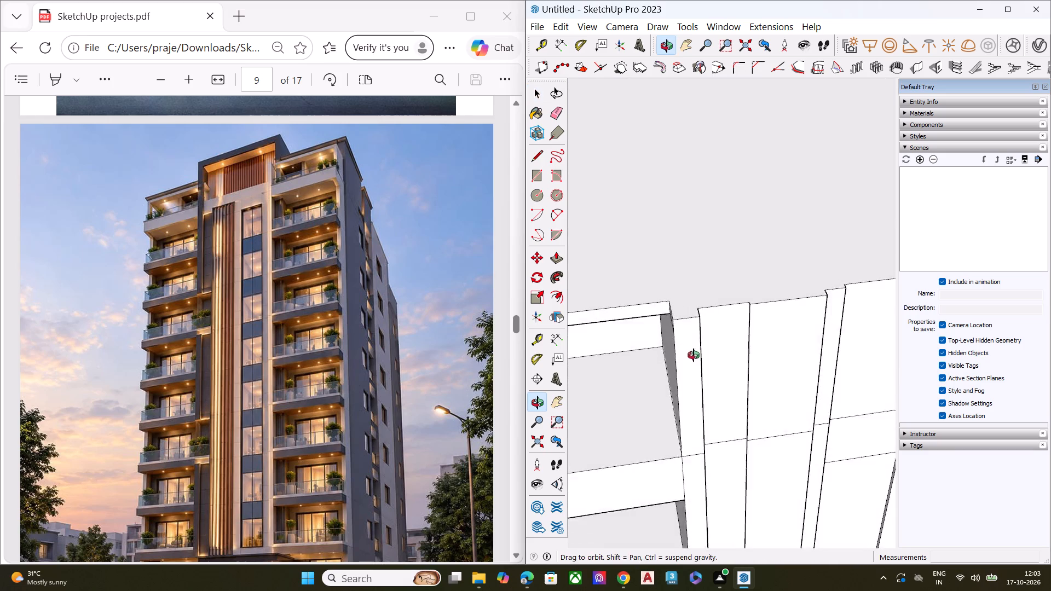
middle_click_drag(694, 355, 645, 360)
middle_click_drag(751, 379, 701, 405)
left_click(674, 338)
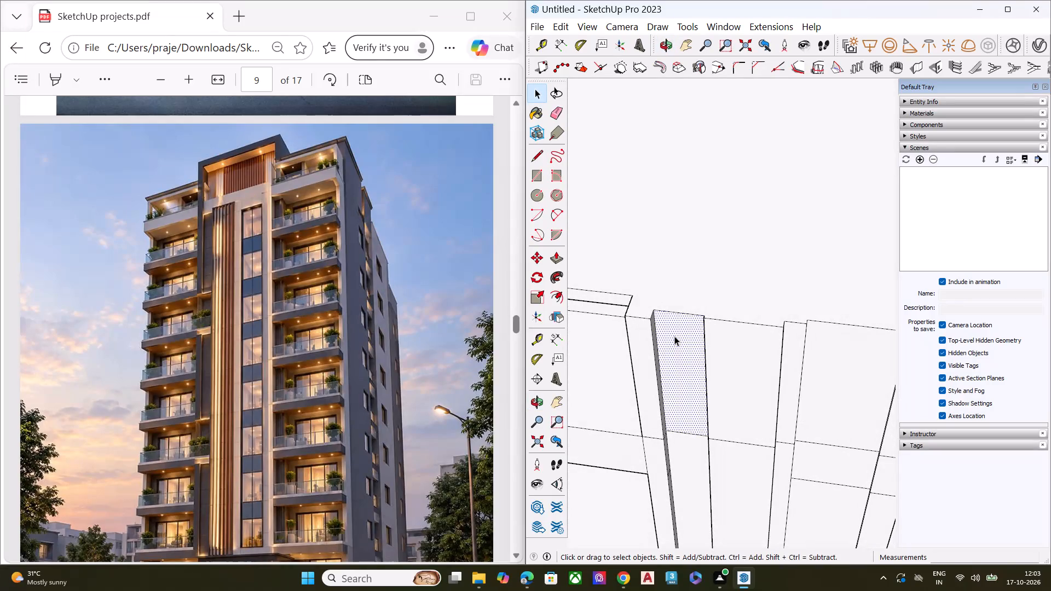
key("p")
left_click(674, 336)
left_click_drag(661, 330, 654, 336)
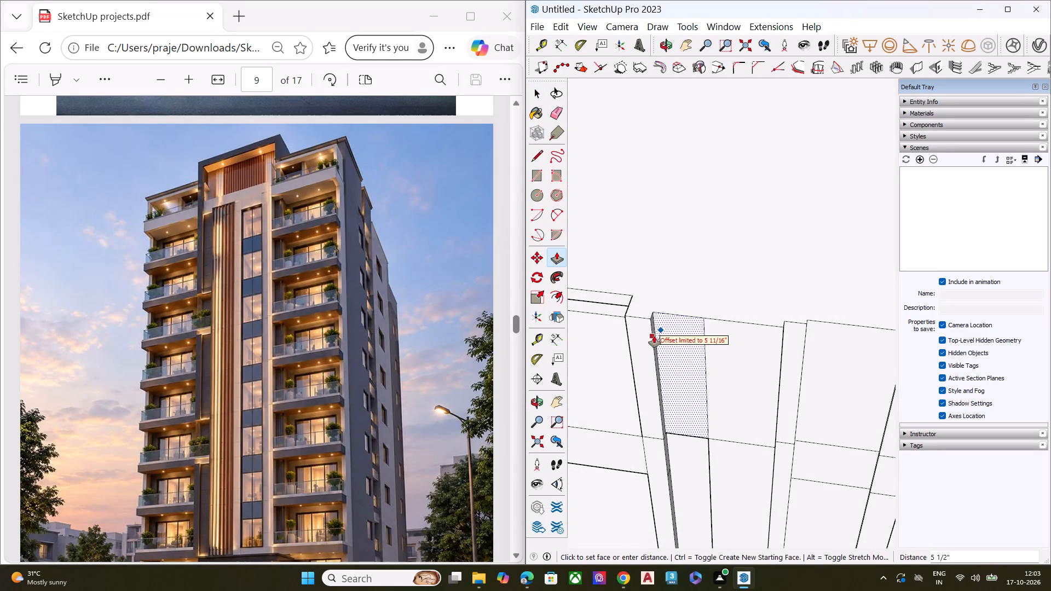
left_click_drag(654, 336, 655, 361)
left_click(670, 329)
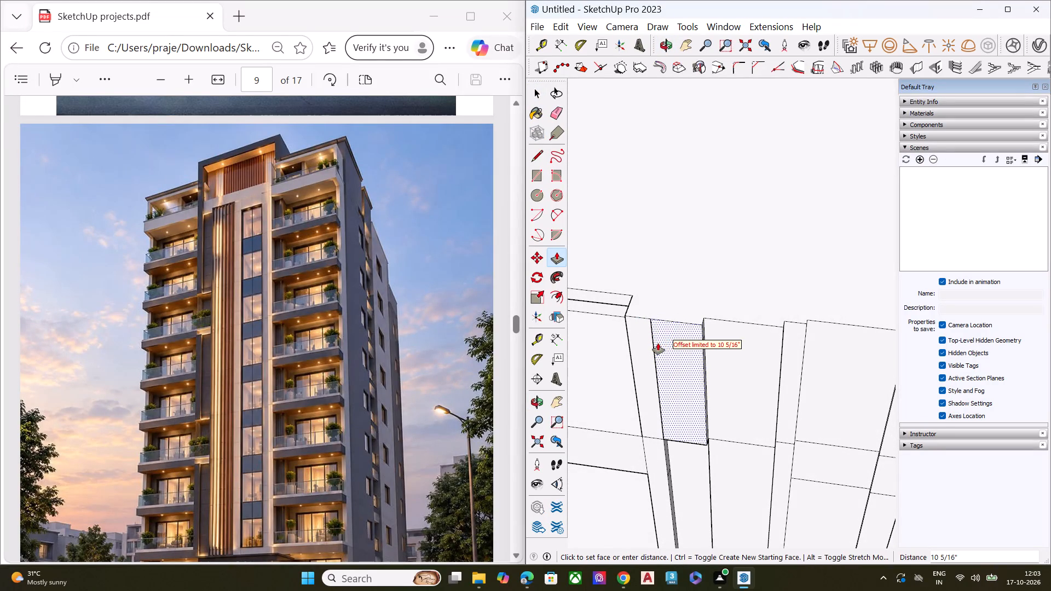
left_click(651, 346)
key("space")
Pull the top section of the adjoining wider column panel forward by the same distance as the left strip.
left_click(739, 356)
key("p")
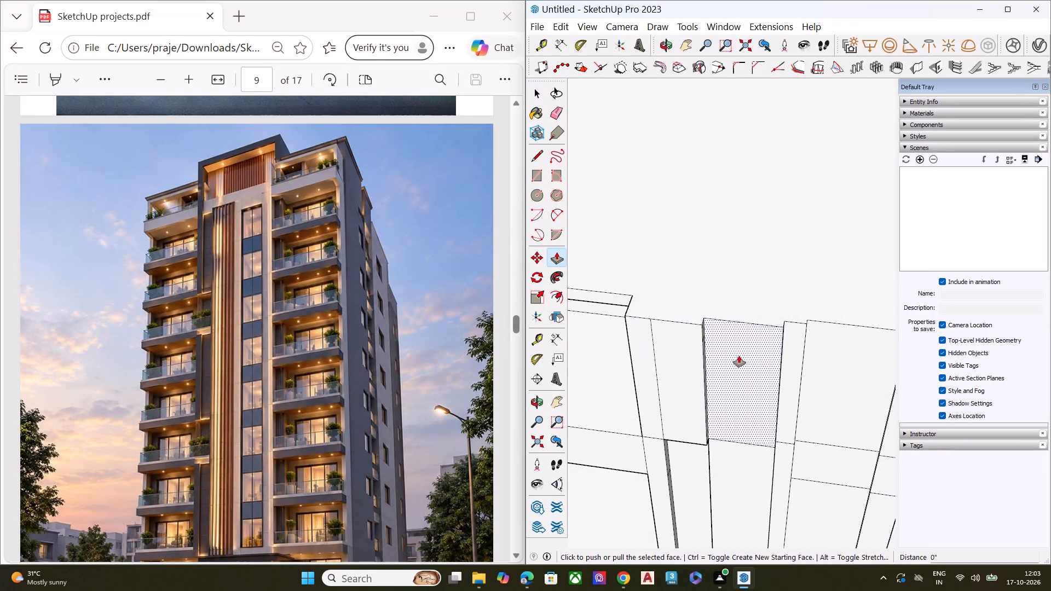
double_click(739, 356)
key("space")
Pull the top section of the narrow strip in the middle of the central column forward, flush with the panels already extended.
left_click(796, 354)
double_click(796, 354)
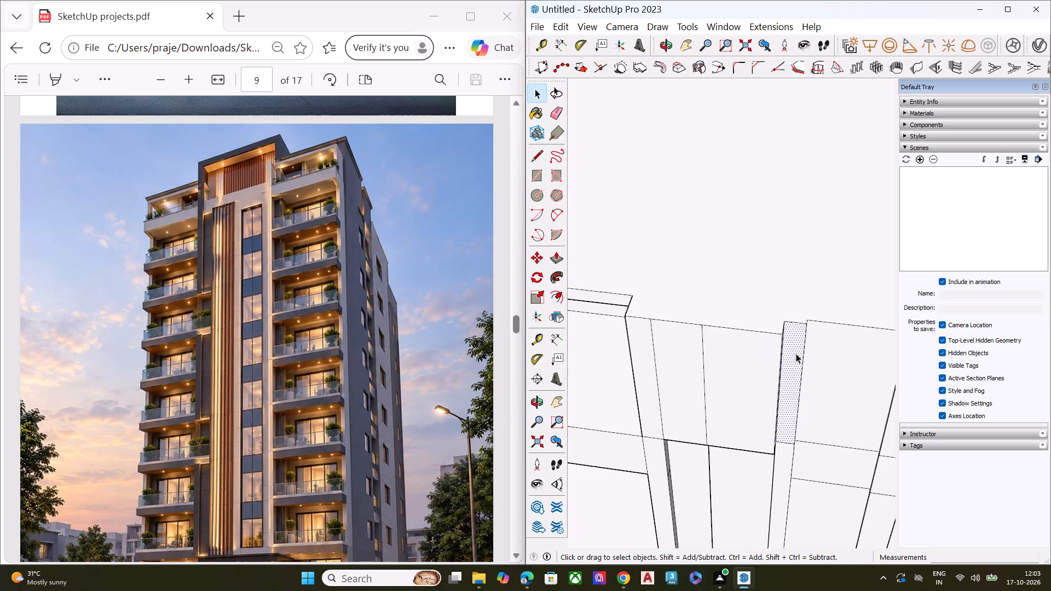
key("p")
double_click(795, 354)
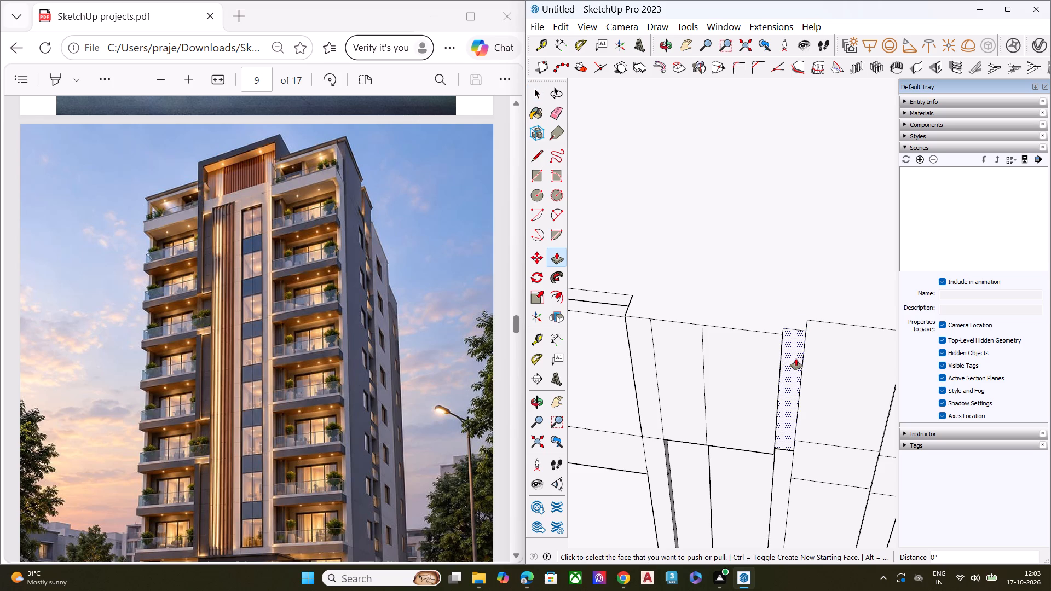
double_click(796, 357)
middle_click_drag(791, 360, 905, 461)
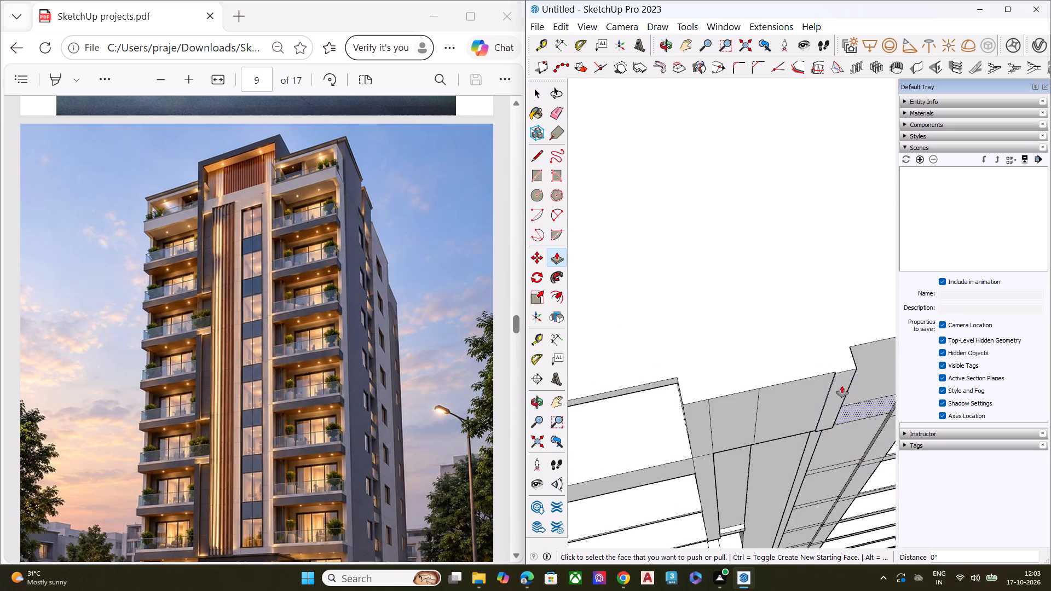
scroll(836, 378, "up", 3)
scroll(817, 374, "down", 2)
scroll(817, 374, "up", 3)
left_click(854, 379)
left_click(838, 375)
key("space")
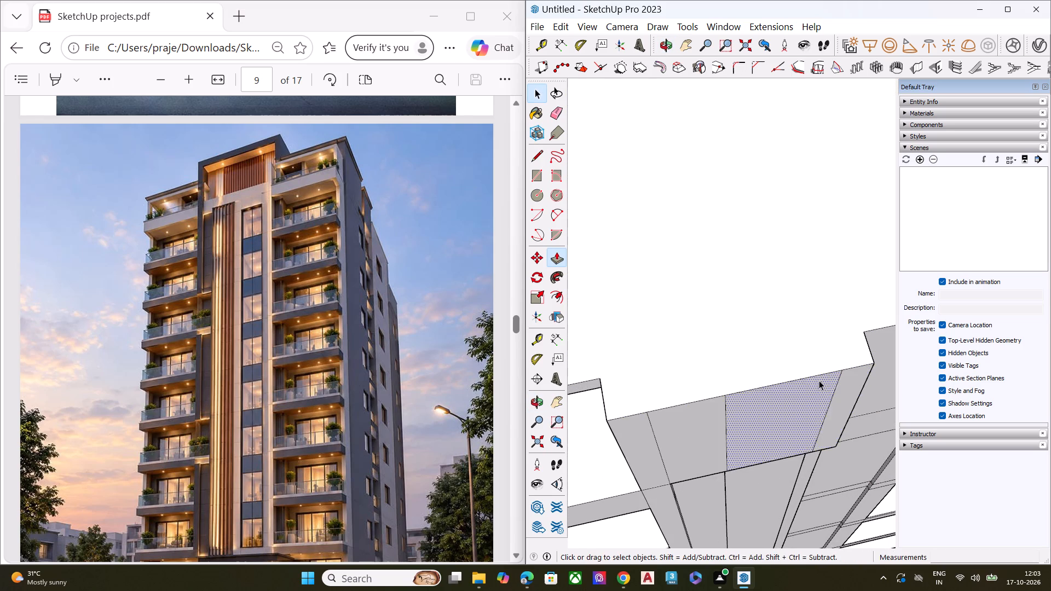
Pull the top section of the wide recessed panel right of the narrow strip forward, flush with the extended column face.
scroll(678, 380, "down", 6)
middle_click_drag(821, 374, 730, 389)
scroll(741, 384, "up", 2)
scroll(743, 384, "down", 2)
scroll(743, 384, "up", 3)
left_click(747, 398)
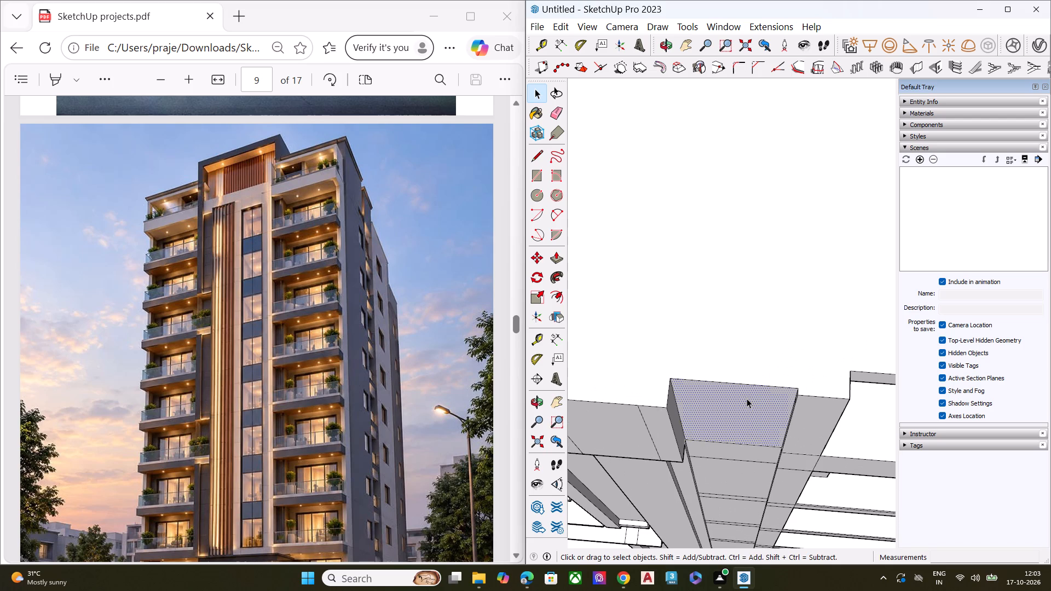
key("p")
left_click(747, 398)
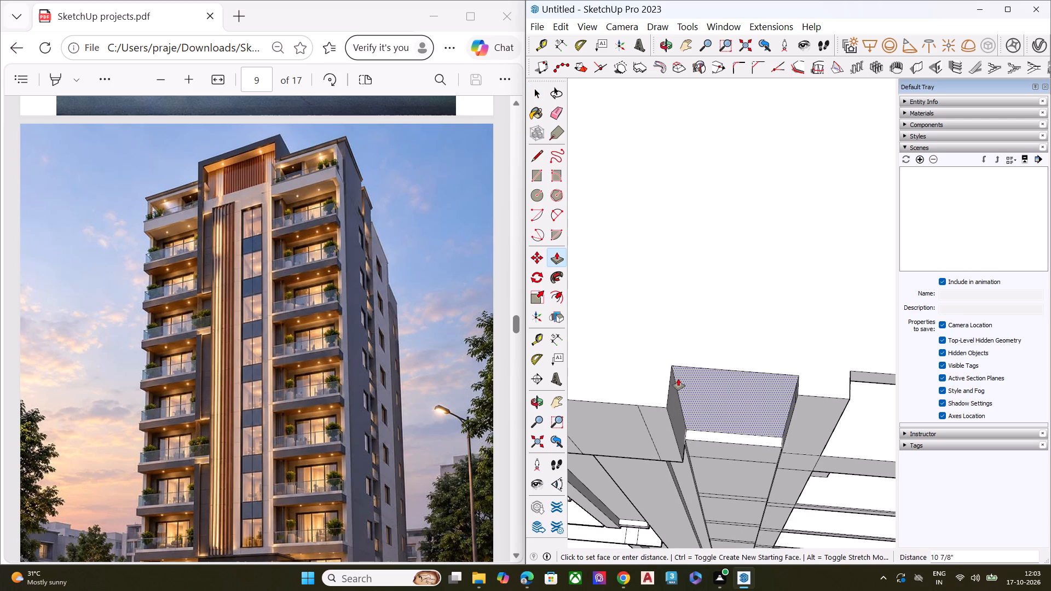
left_click(671, 425)
left_click(703, 396)
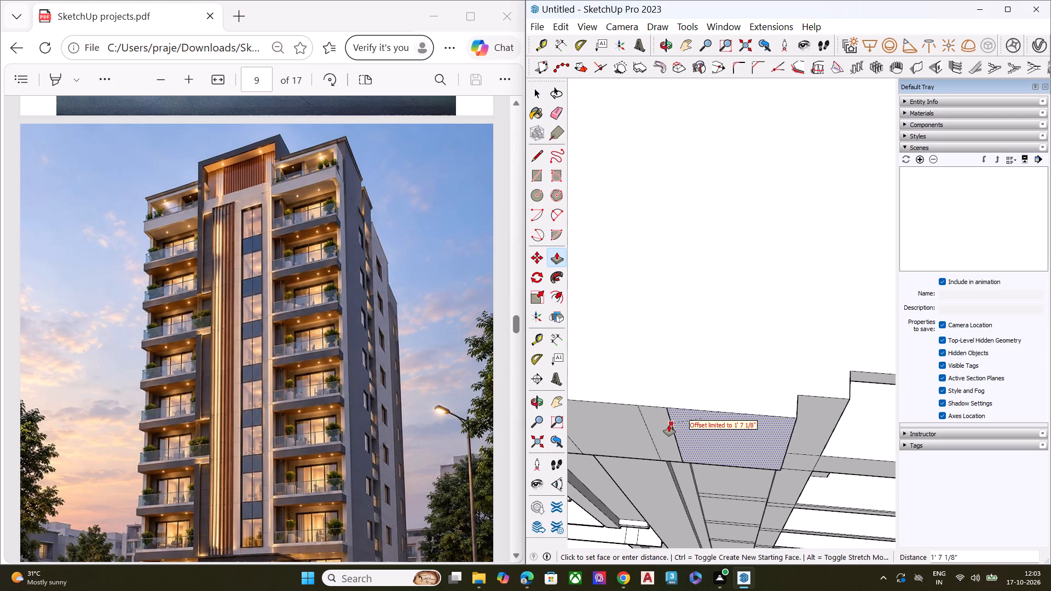
left_click(647, 429)
key("space")
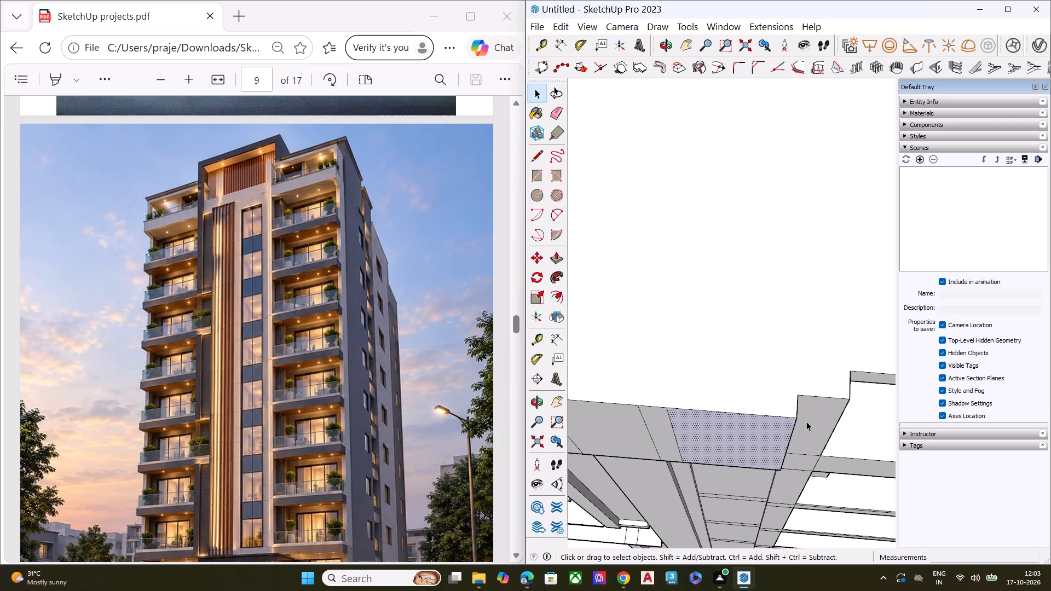
Pull the top section of the central column's end strip beside the right top balcony forward, flush with the other panels.
left_click(806, 421)
middle_click_drag(806, 421, 665, 421)
key("p")
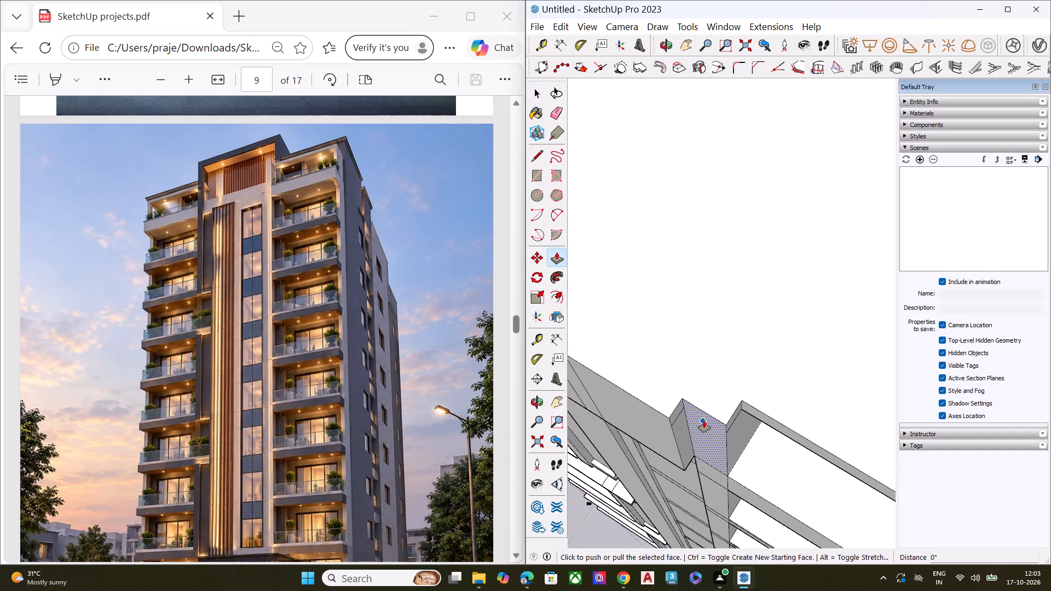
left_click(704, 421)
left_click(668, 439)
key("space")
Erase the three inner vertical seams on the column's joined top face and the uppermost segment of the right end strip's seam.
scroll(717, 406, "down", 8)
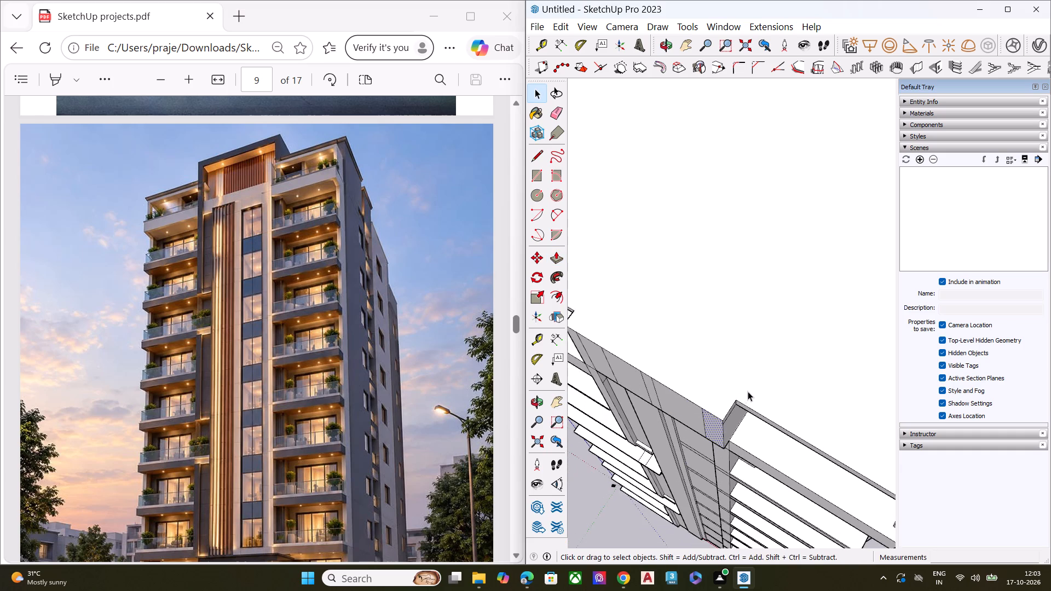
scroll(748, 391, "down", 15)
middle_click_drag(748, 398, 684, 385)
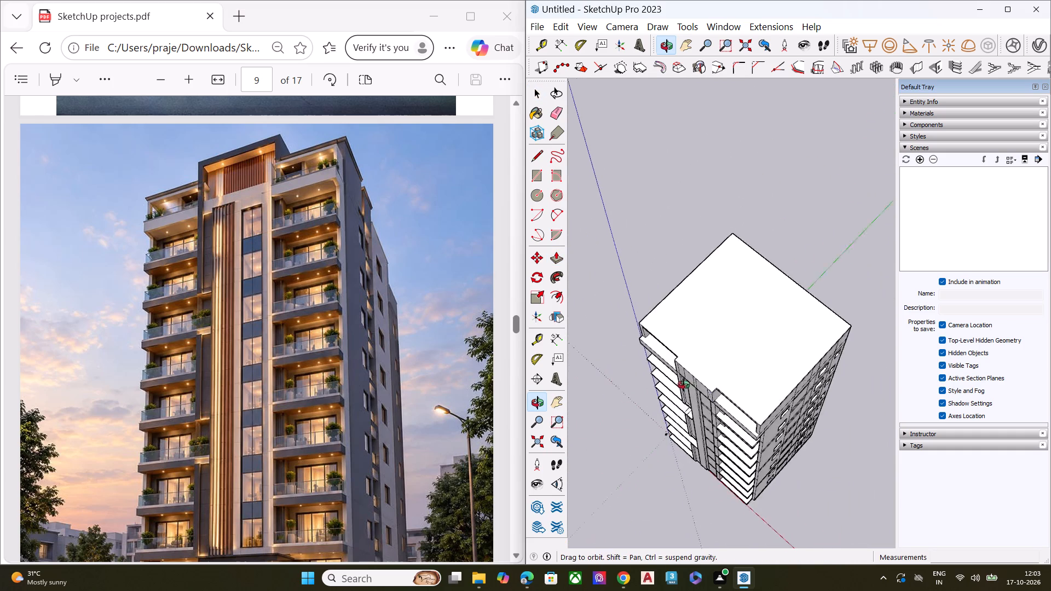
middle_click_drag(684, 385, 737, 244)
scroll(740, 296, "up", 8)
key("space")
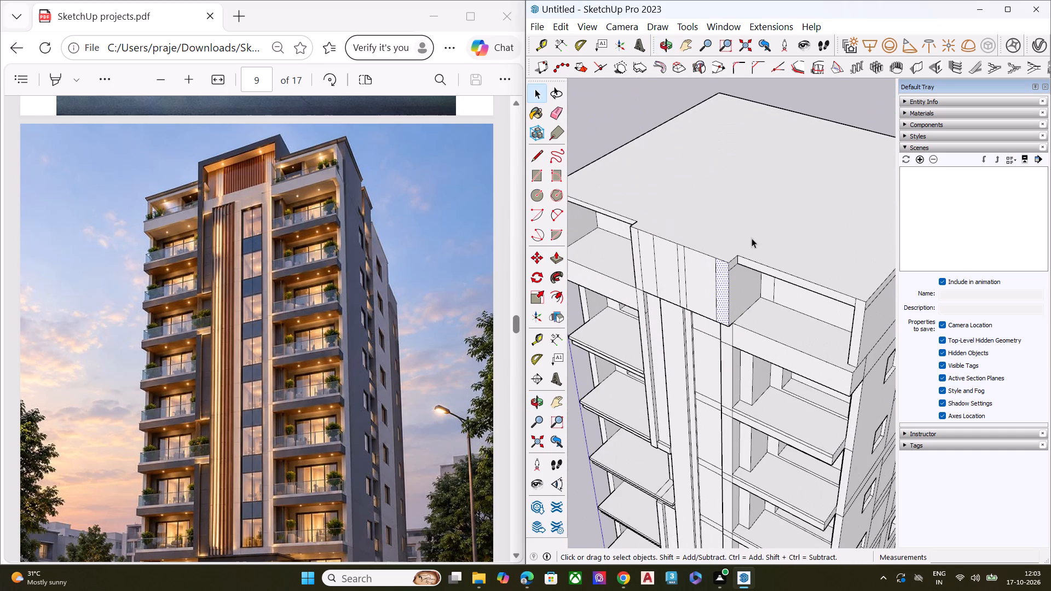
left_click(651, 115)
middle_click_drag(691, 268, 742, 252)
scroll(718, 252, "up", 7)
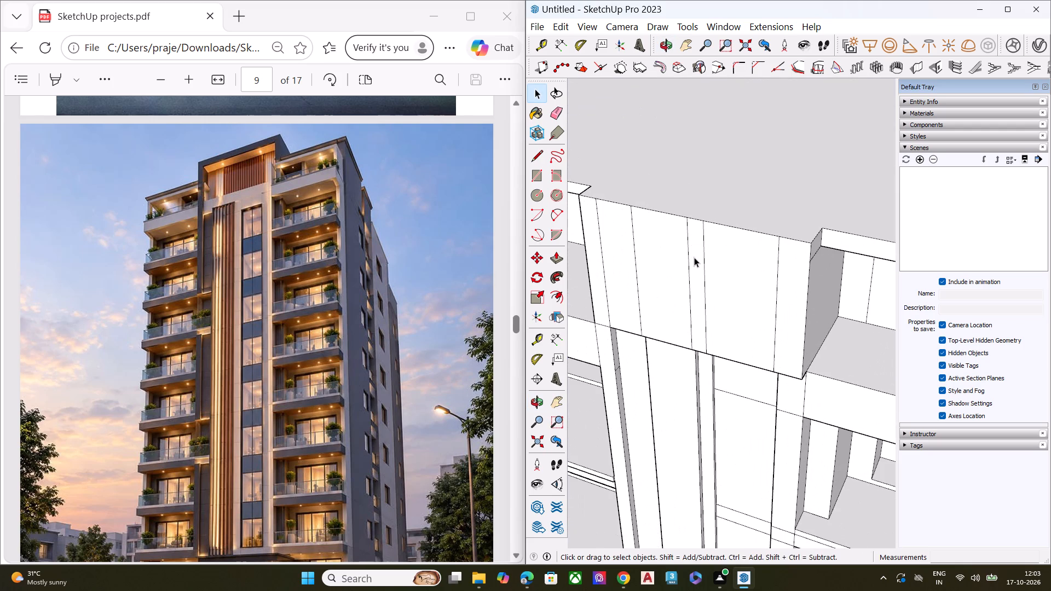
key("e")
left_click(634, 238)
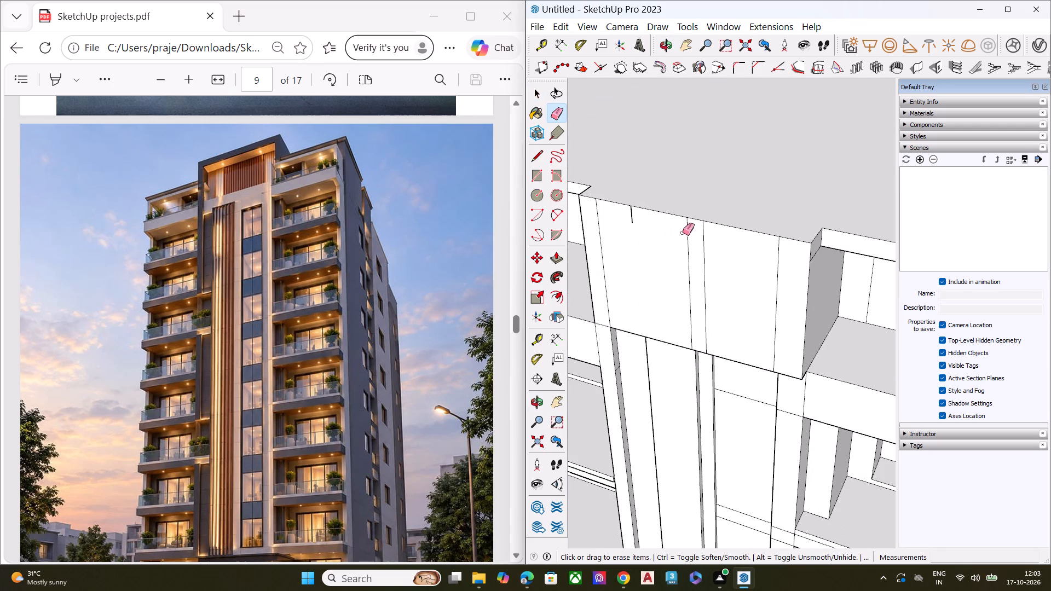
left_click(631, 216)
left_click(689, 237)
left_click(703, 234)
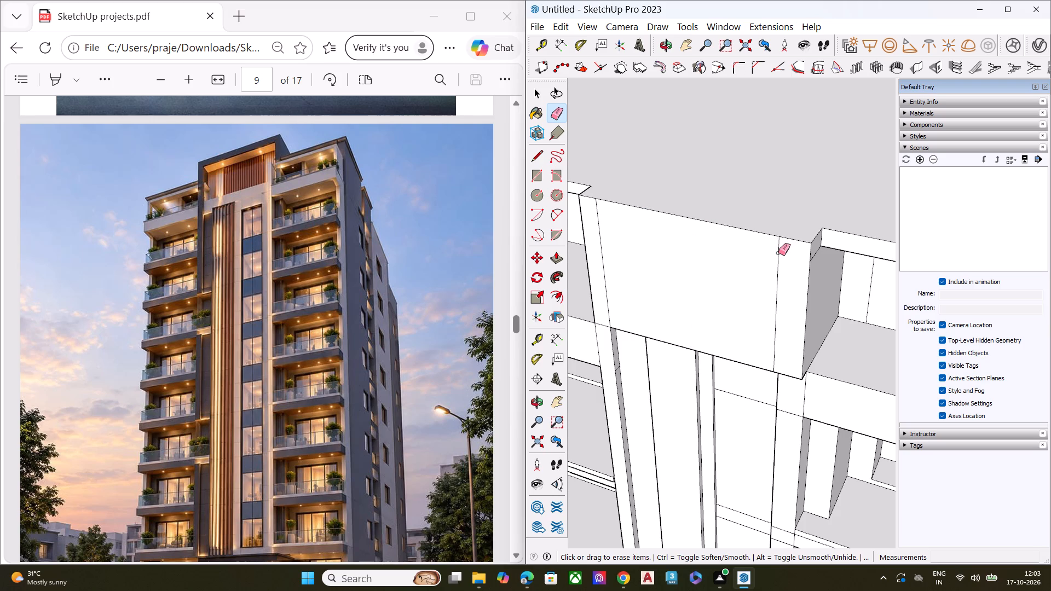
left_click(778, 253)
key("space")
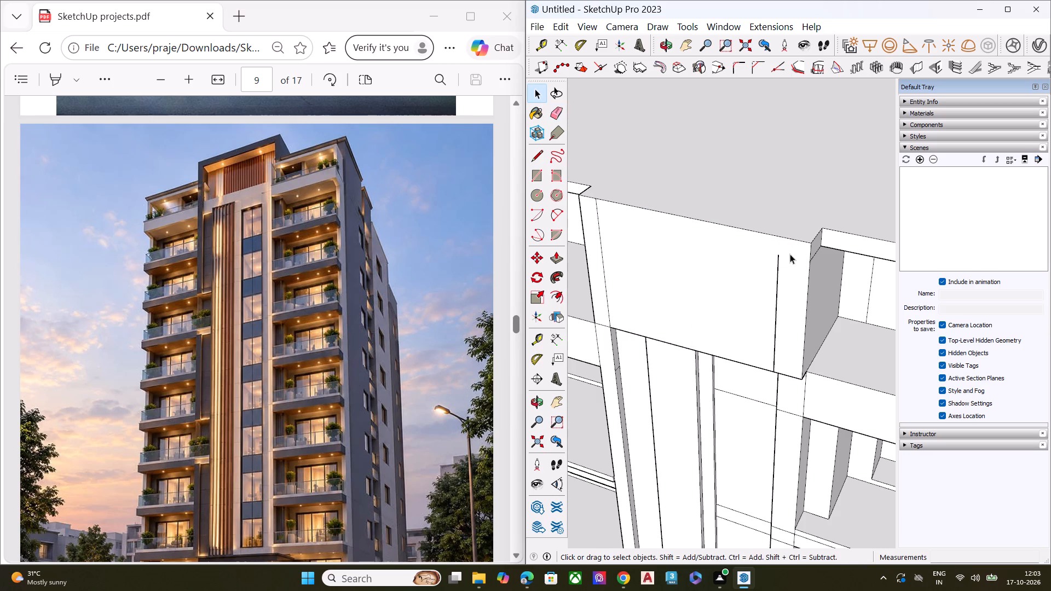
Draw a line across the right end strip at the roof beam's underside level, and erase its overshoot past the vertical seam.
middle_click_drag(788, 258, 801, 230)
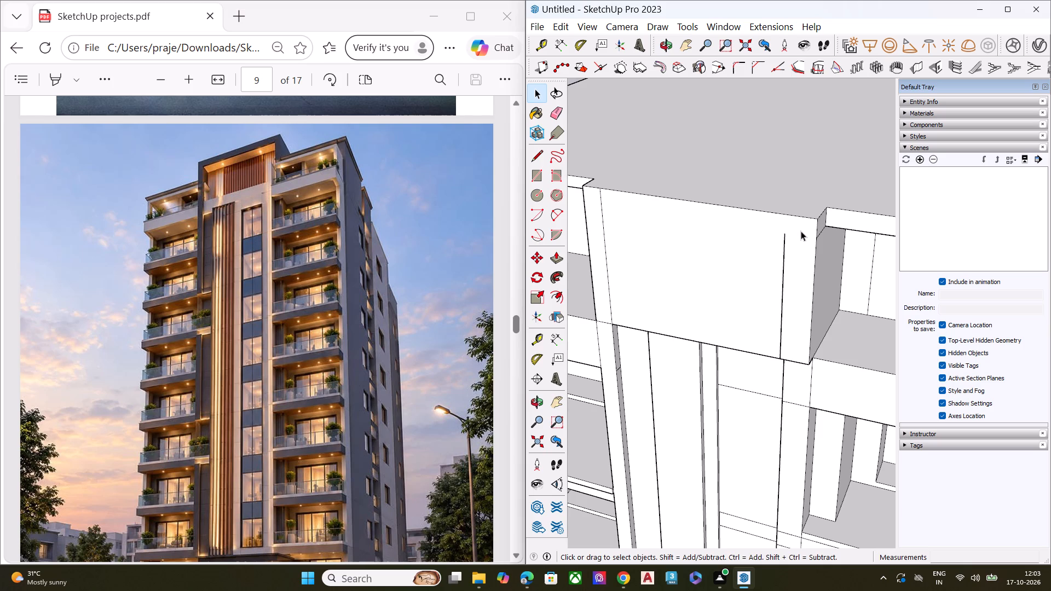
scroll(786, 244, "up", 1)
middle_click_drag(786, 242, 786, 240)
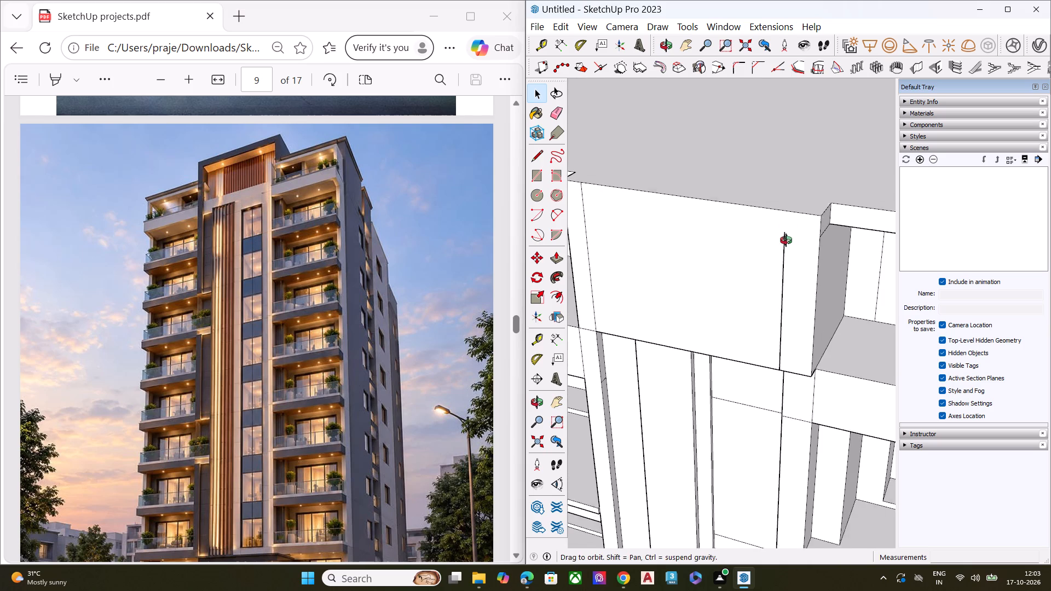
middle_click_drag(786, 240, 796, 220)
middle_click_drag(801, 230, 750, 237)
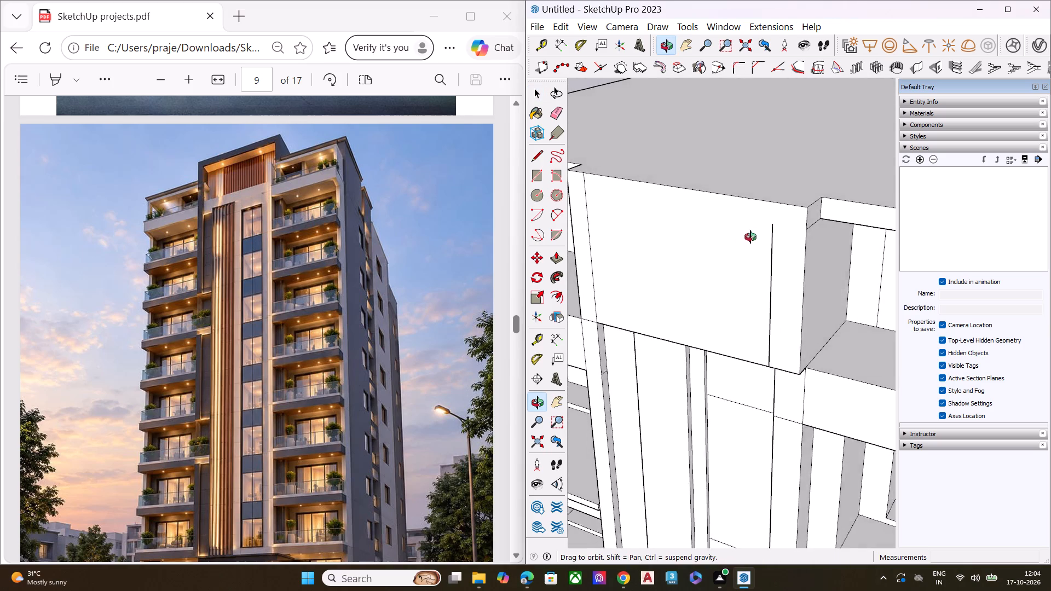
middle_click_drag(750, 237, 725, 245)
key("l")
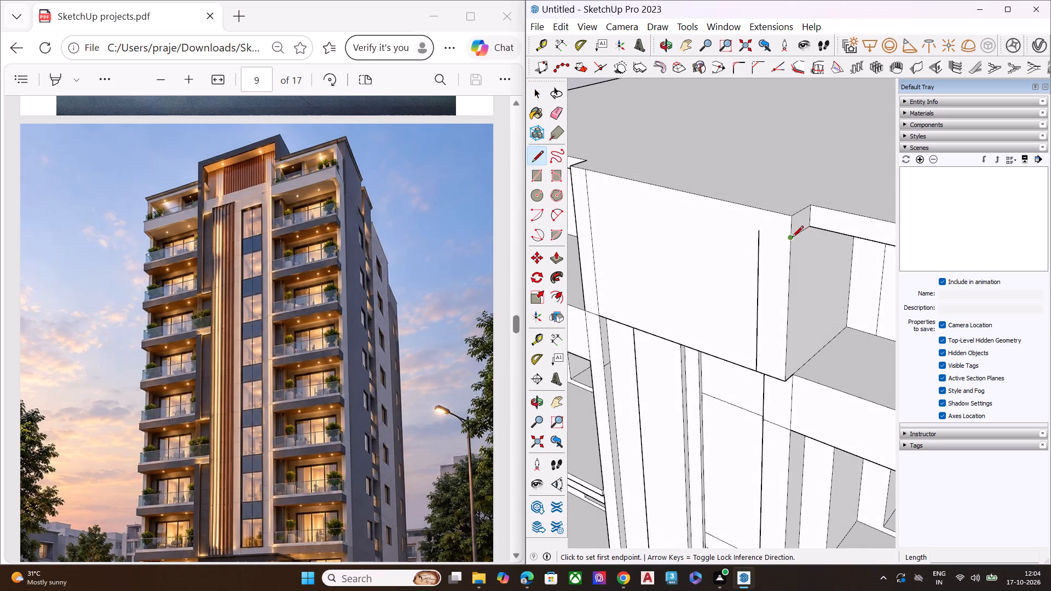
left_click(792, 238)
left_click(749, 233)
key("space")
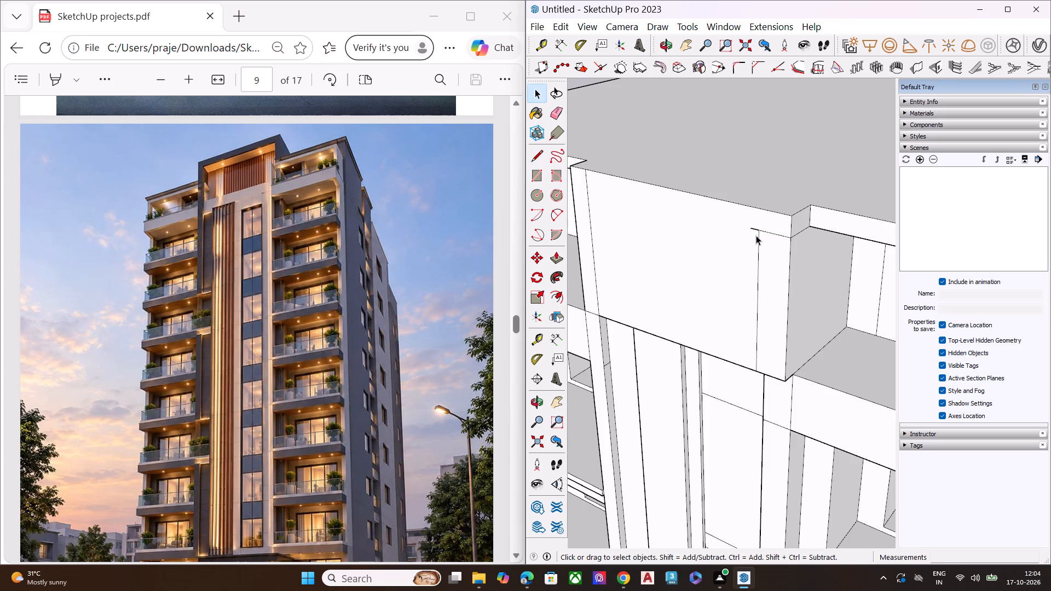
key("e")
left_click(755, 228)
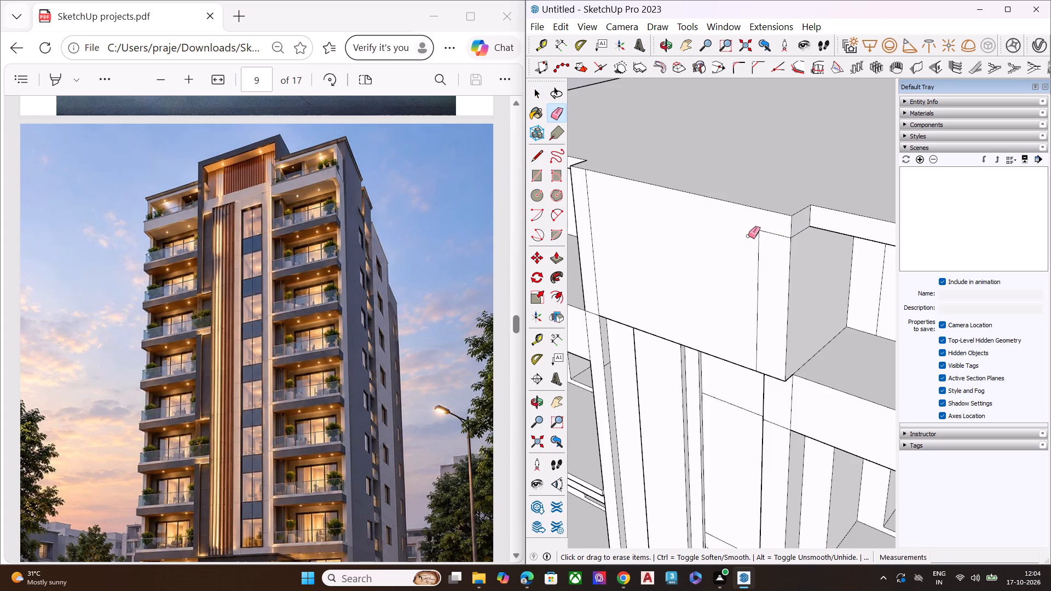
left_click(724, 243)
key("space")
left_click(724, 243)
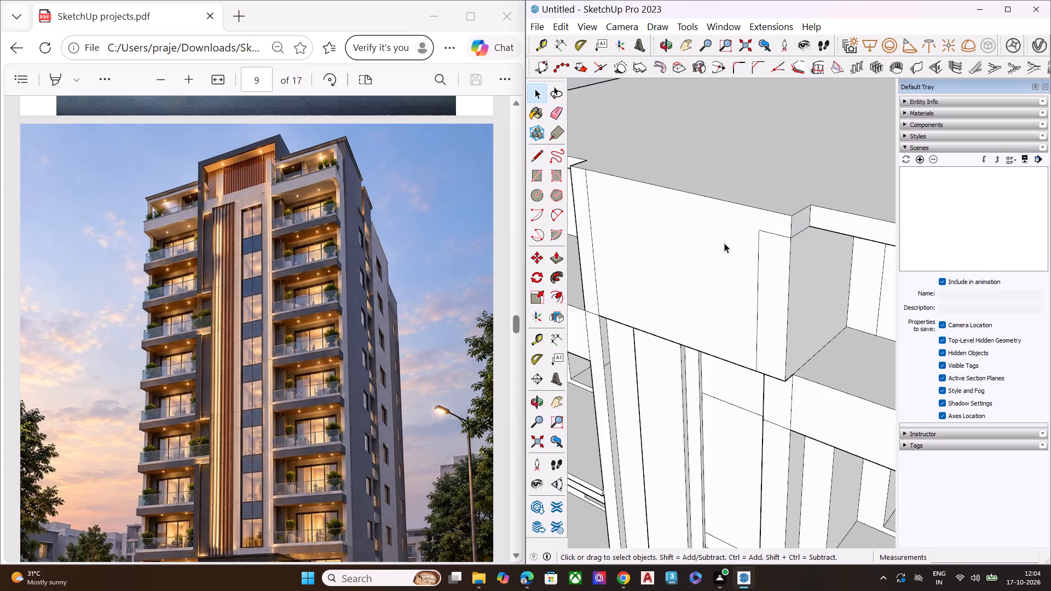
Push the central column's joined top face back flush with the roof beam, leaving its two side strips projecting.
middle_click_drag(772, 234, 799, 217)
scroll(776, 230, "down", 7)
key("space")
left_click(697, 259)
scroll(755, 251, "down", 8)
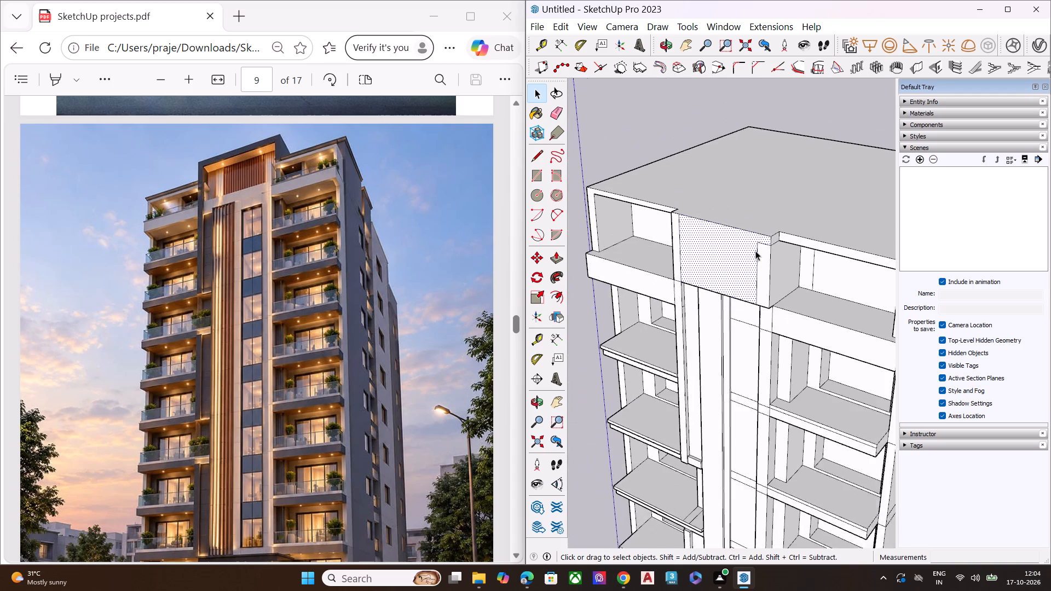
scroll(755, 251, "down", 2)
key("p")
left_click(708, 252)
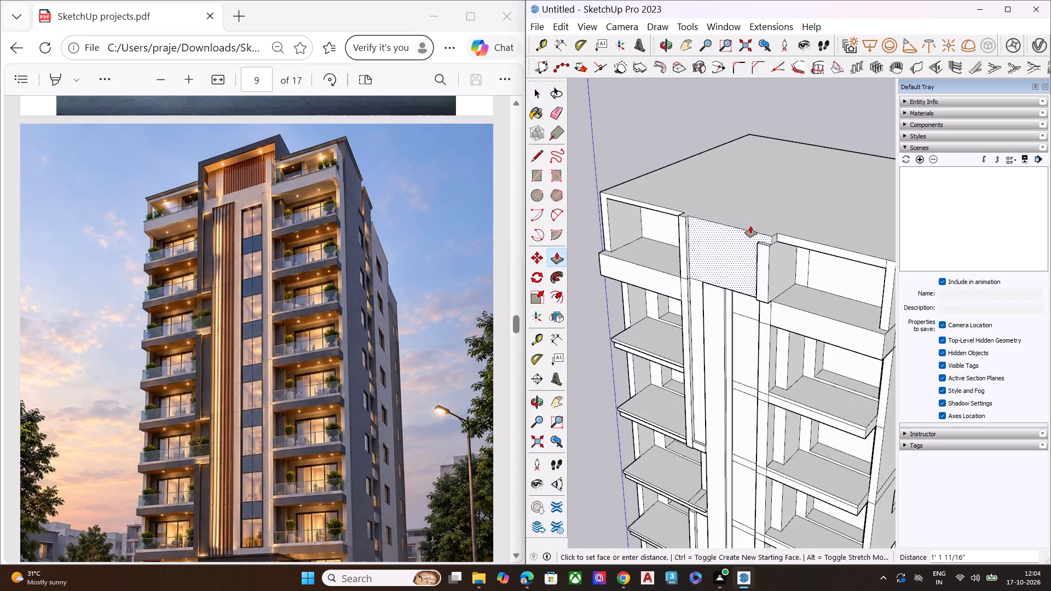
left_click(750, 226)
scroll(738, 230, "up", 8)
left_click_drag(674, 231, 700, 211)
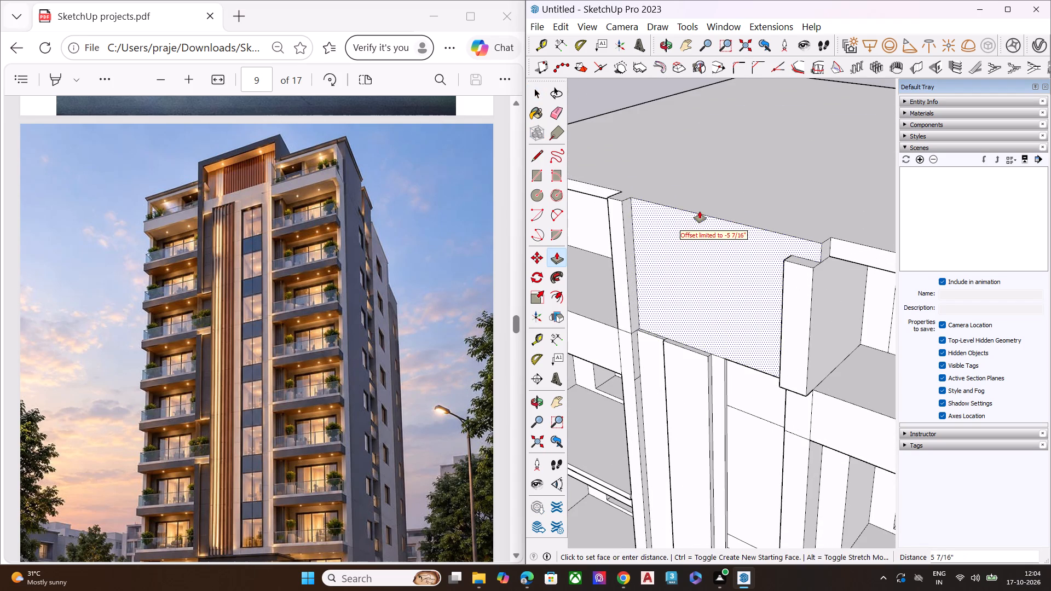
left_click_drag(700, 211, 712, 208)
key("space")
left_click(787, 245)
key("p")
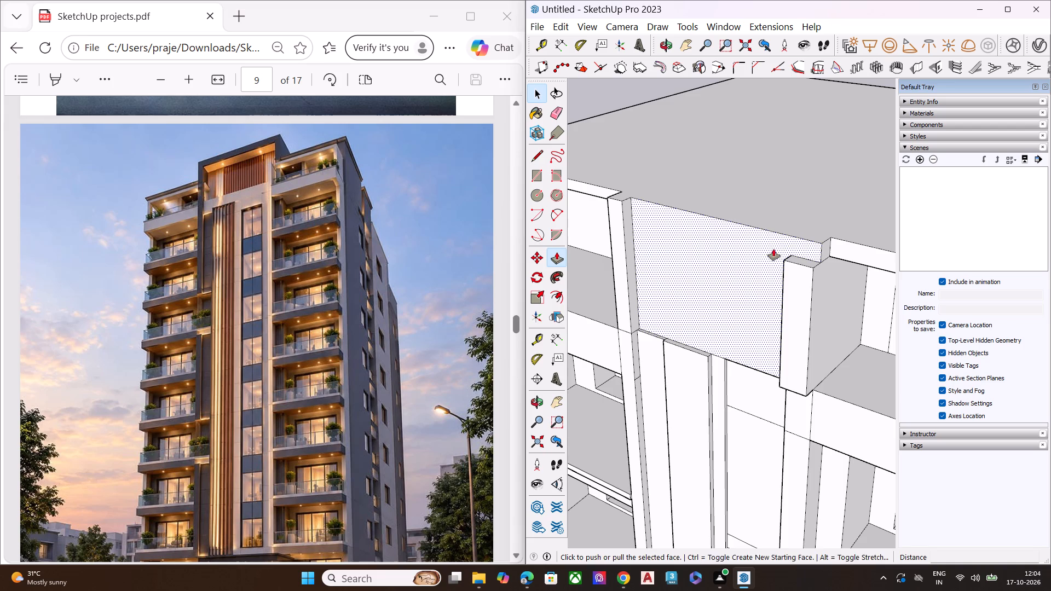
left_click_drag(771, 246, 812, 235)
left_click_drag(783, 241, 803, 237)
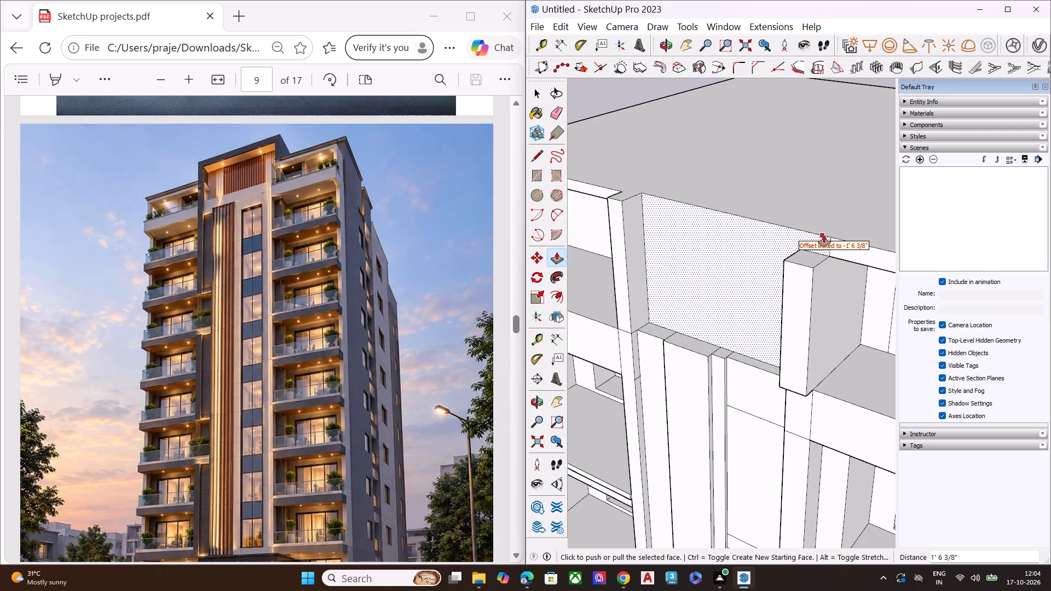
left_click(834, 239)
key("space")
Examine the recessed top panel and the strips below it, comparing them with the facade and entrance in the page 9 render.
scroll(762, 259, "down", 1)
middle_click_drag(777, 265, 788, 298)
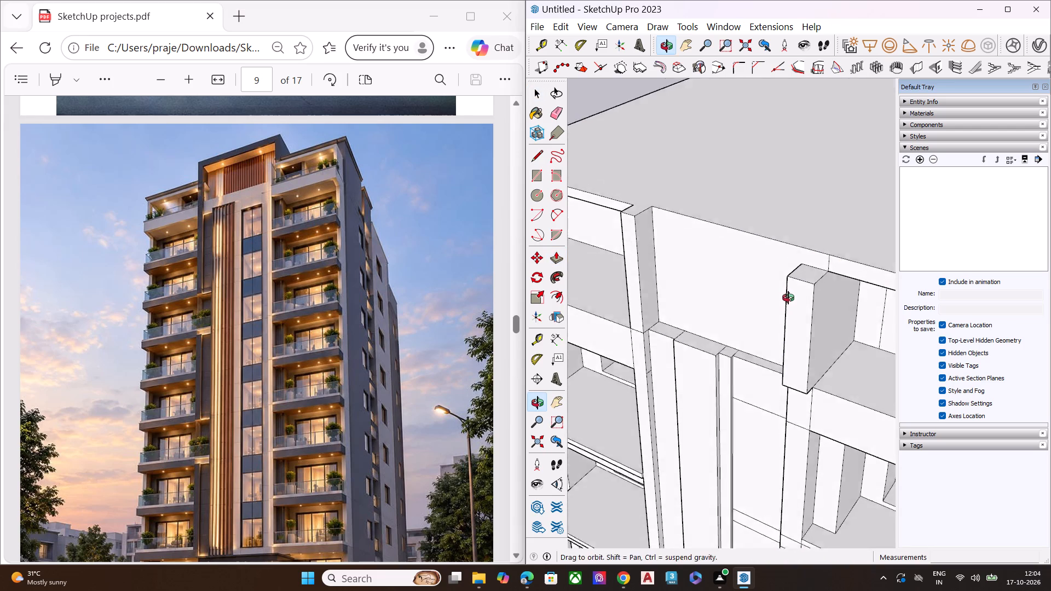
middle_click_drag(788, 298, 784, 356)
scroll(730, 370, "up", 4)
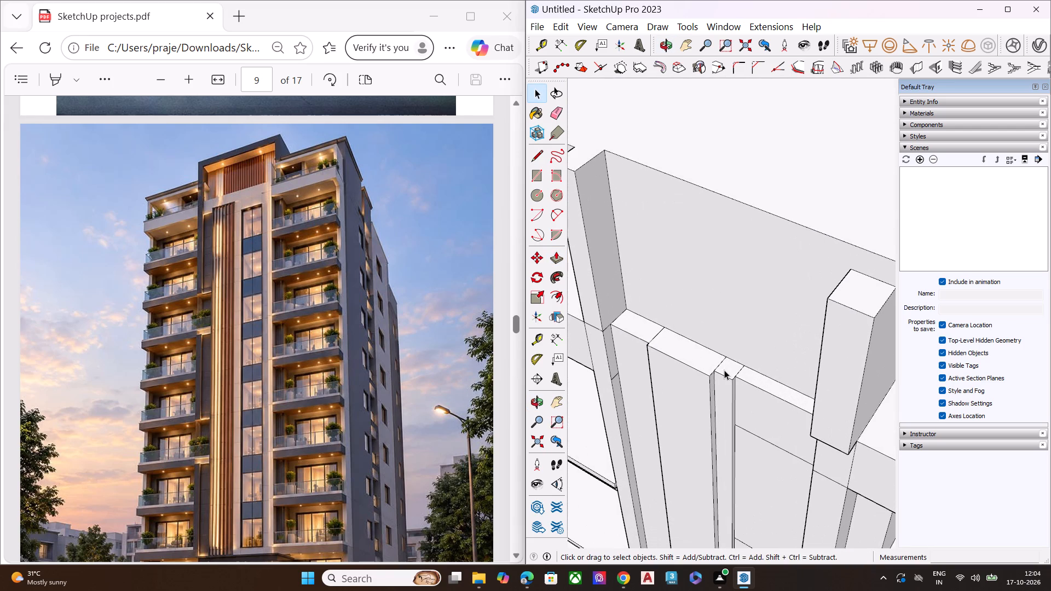
scroll(726, 379, "down", 2)
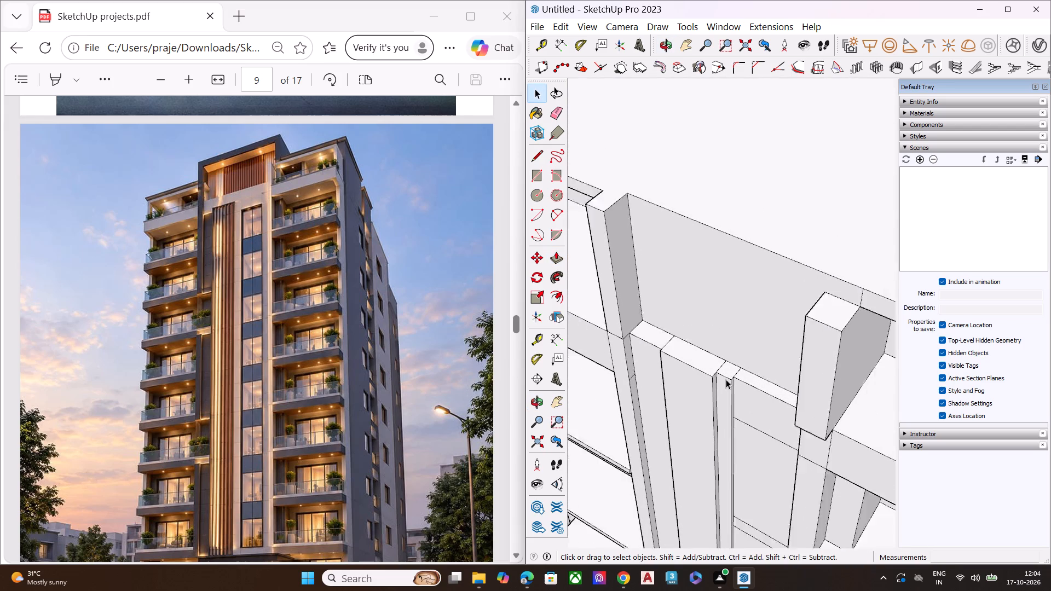
scroll(726, 379, "down", 3)
middle_click_drag(744, 391, 763, 224)
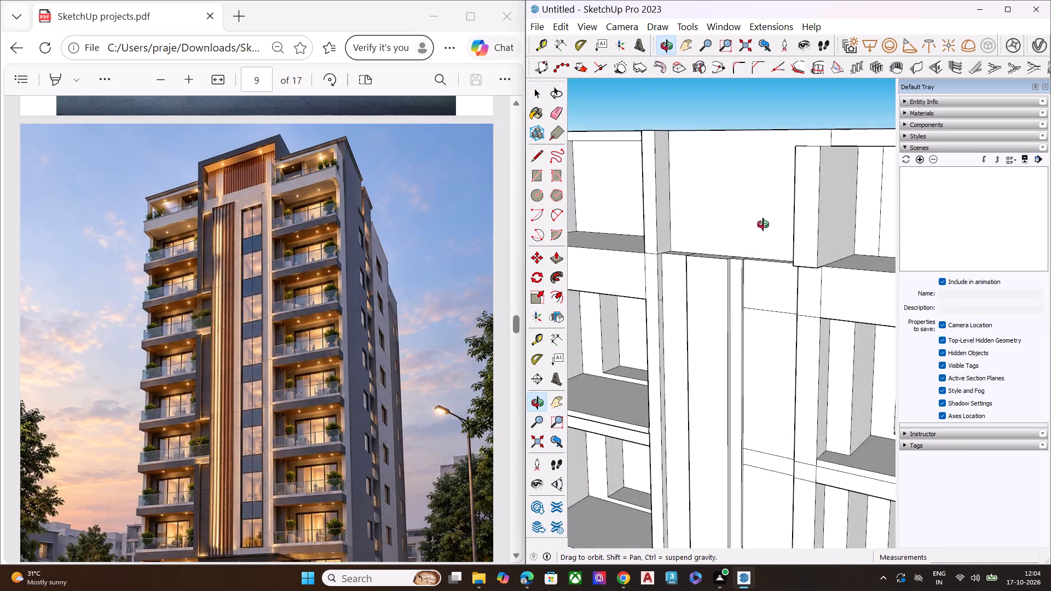
middle_click_drag(763, 224, 765, 224)
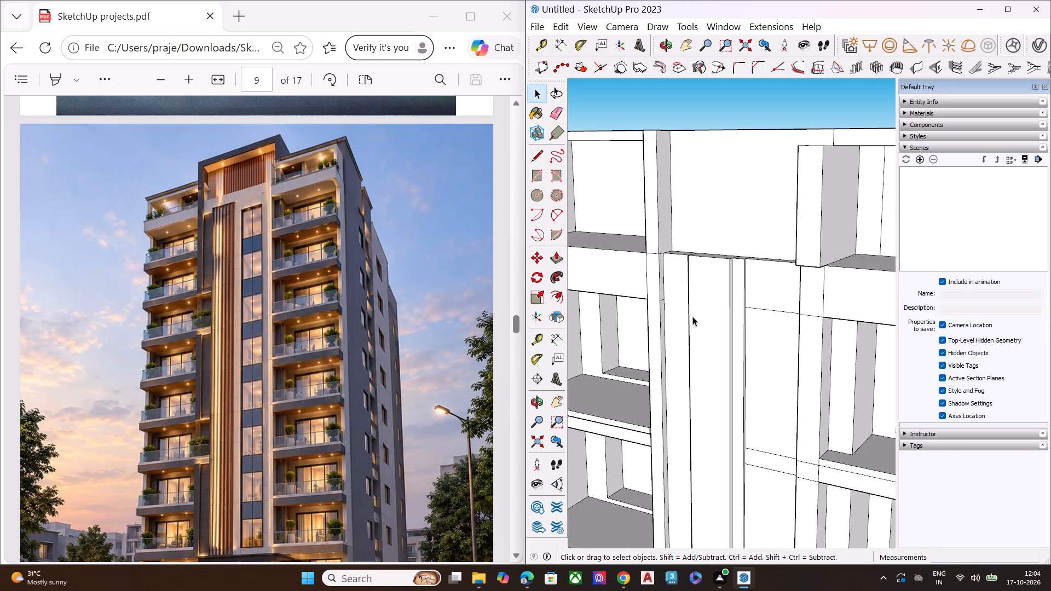
scroll(692, 326, "up", 1)
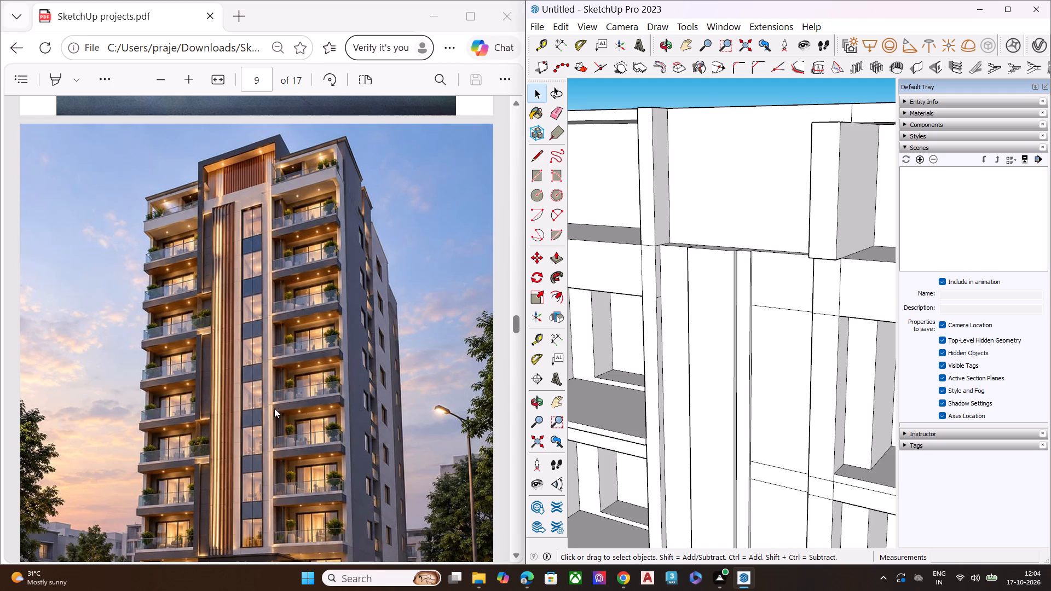
scroll(276, 402, "down", 4)
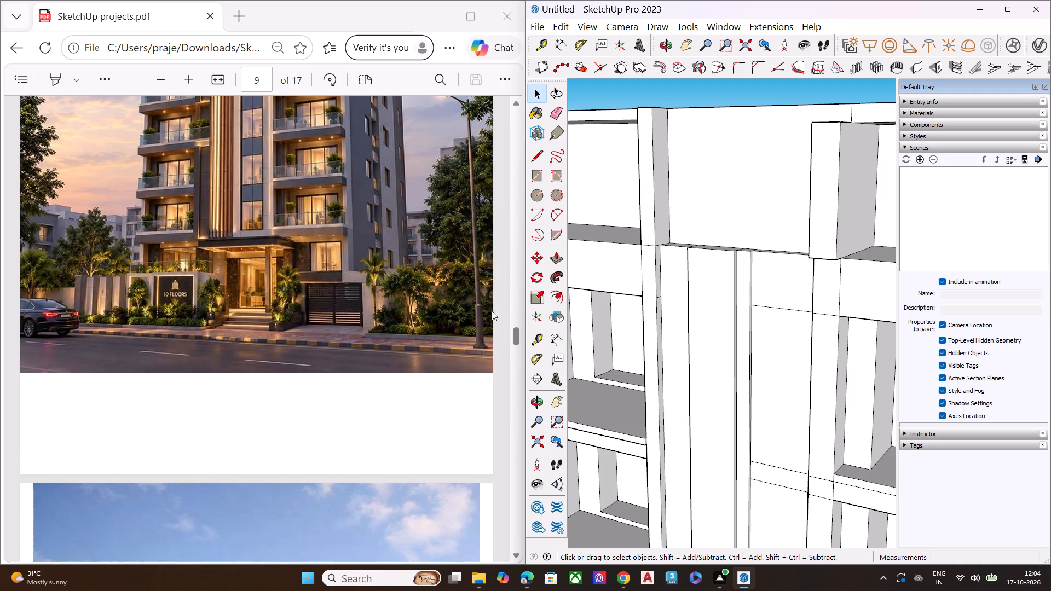
scroll(520, 310, "down", 7)
scroll(352, 335, "up", 3)
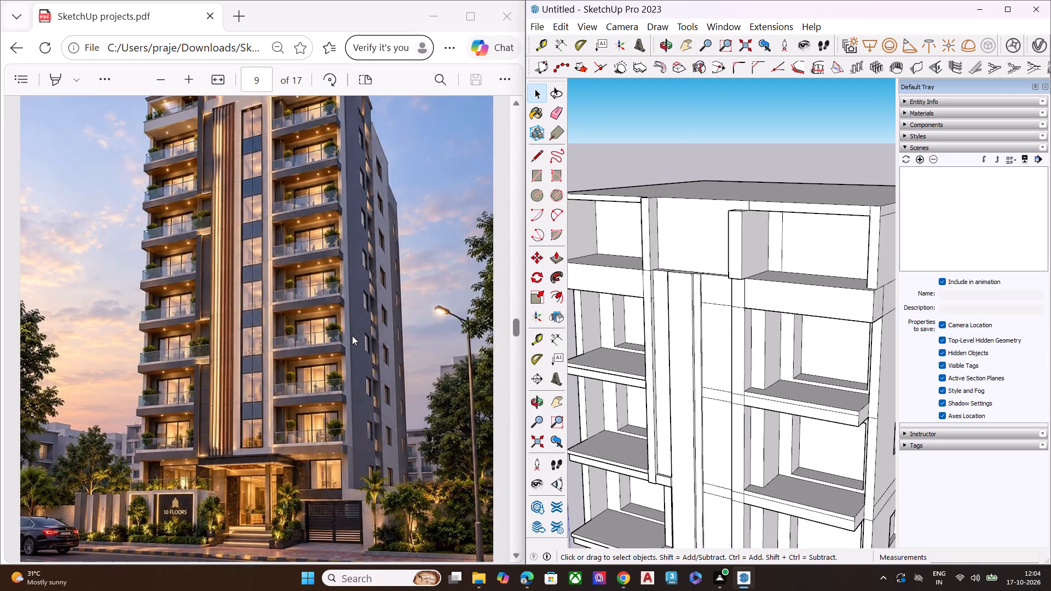
scroll(352, 335, "up", 2)
scroll(669, 321, "down", 6)
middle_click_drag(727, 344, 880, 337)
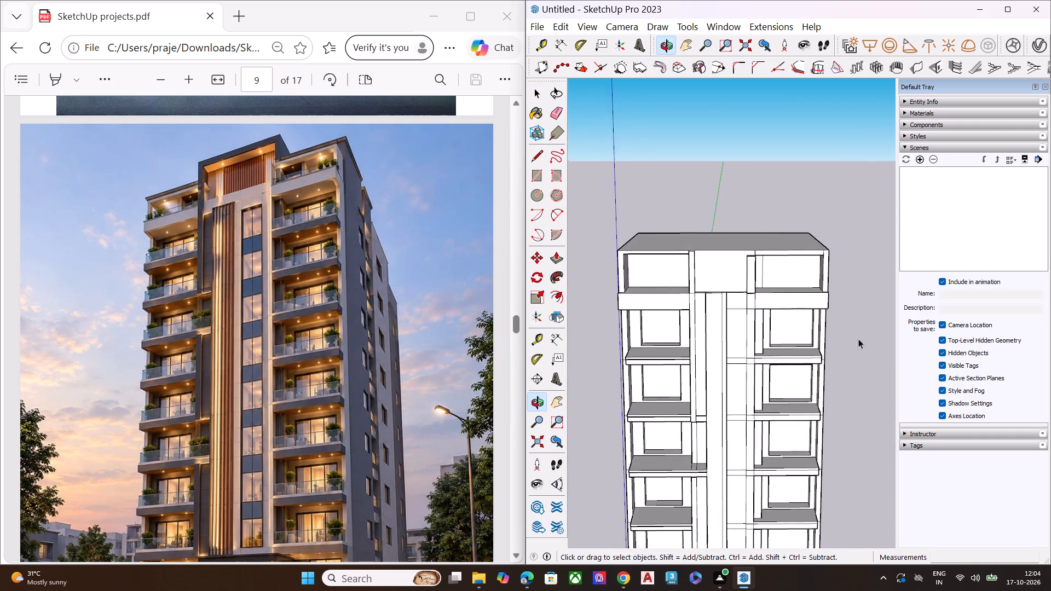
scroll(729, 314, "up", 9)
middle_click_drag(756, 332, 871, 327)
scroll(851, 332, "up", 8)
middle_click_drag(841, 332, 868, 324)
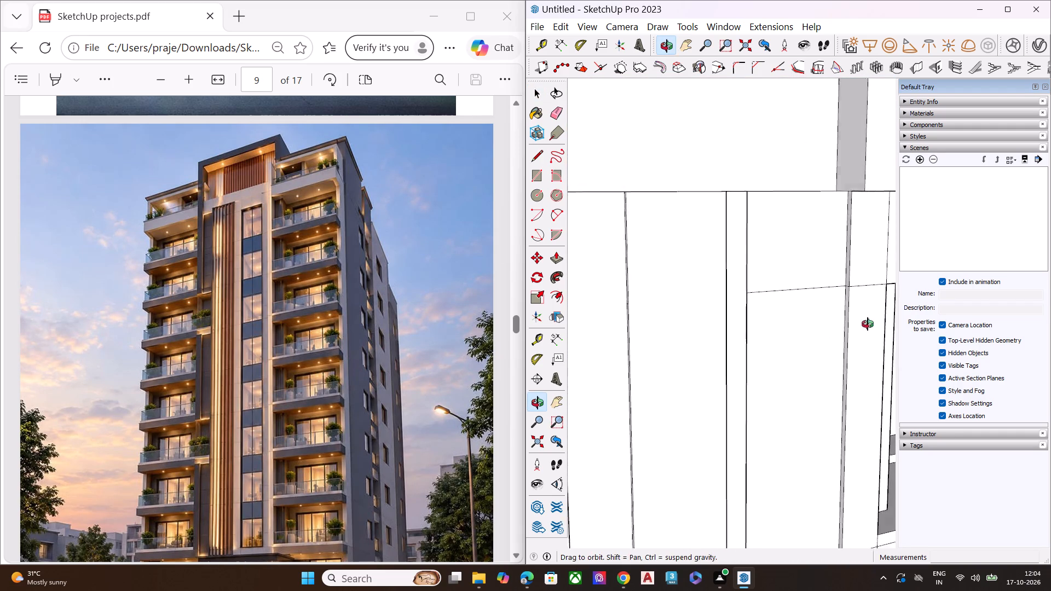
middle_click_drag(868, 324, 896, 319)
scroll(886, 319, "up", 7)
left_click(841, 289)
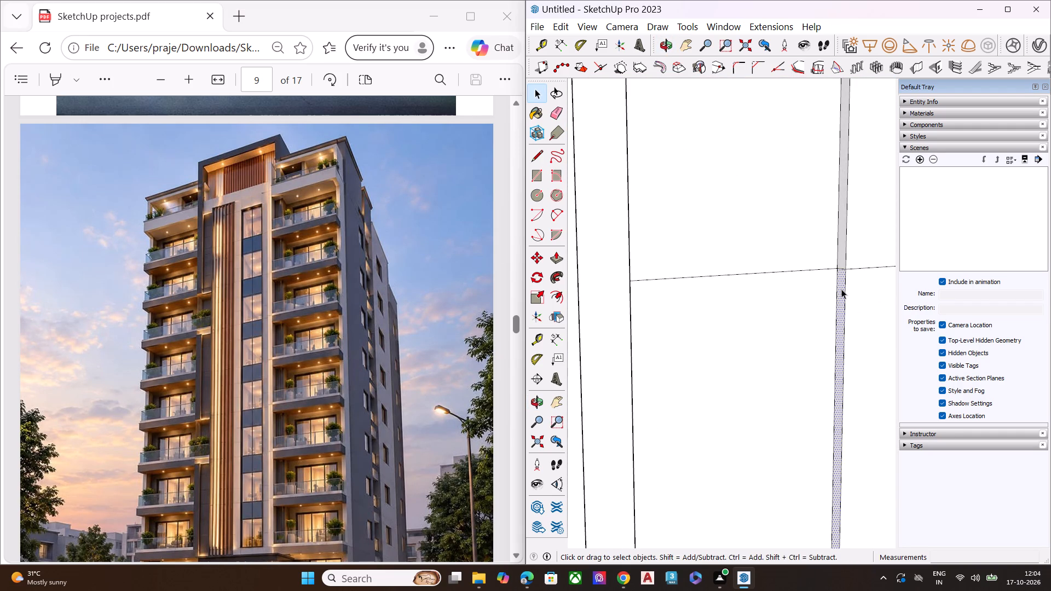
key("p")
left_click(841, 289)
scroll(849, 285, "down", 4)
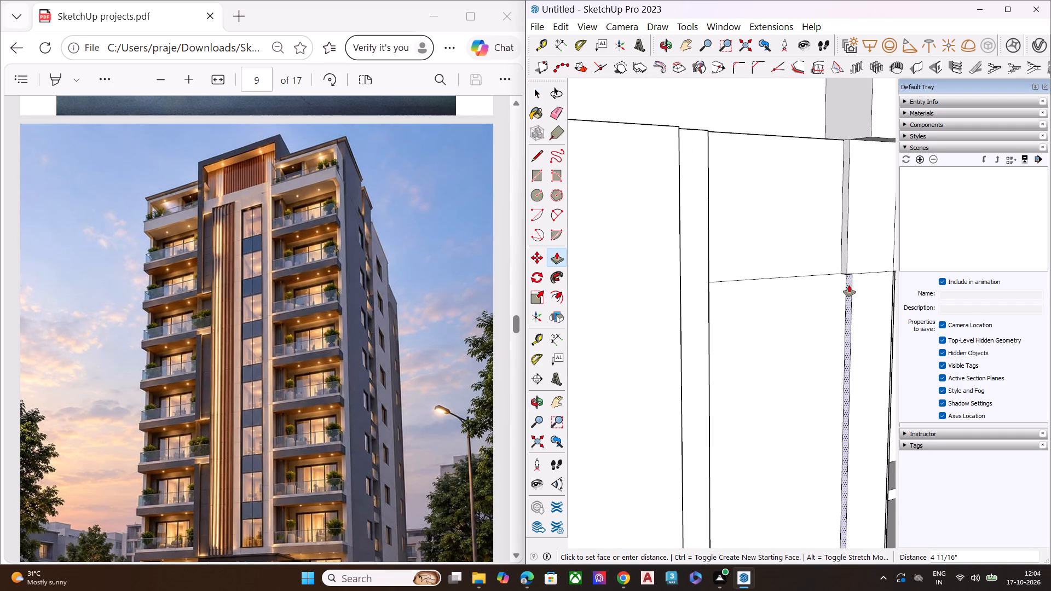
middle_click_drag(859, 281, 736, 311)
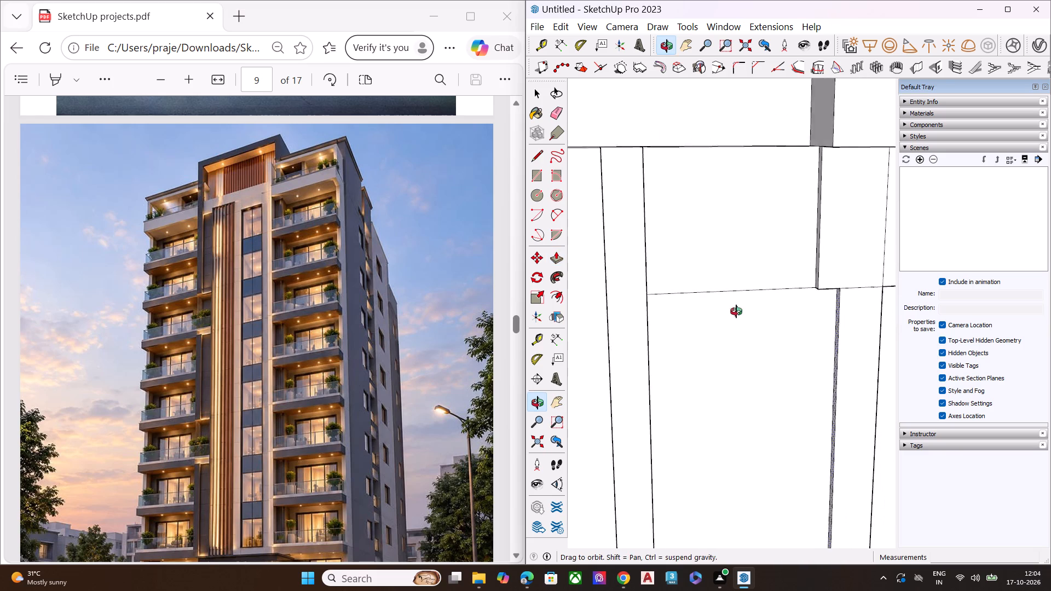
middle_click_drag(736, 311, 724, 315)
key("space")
Erase the uppermost horizontal line across the wide recessed panel right of the narrow strip, at the top balcony fascia's lower edge.
middle_click_drag(734, 280, 741, 297)
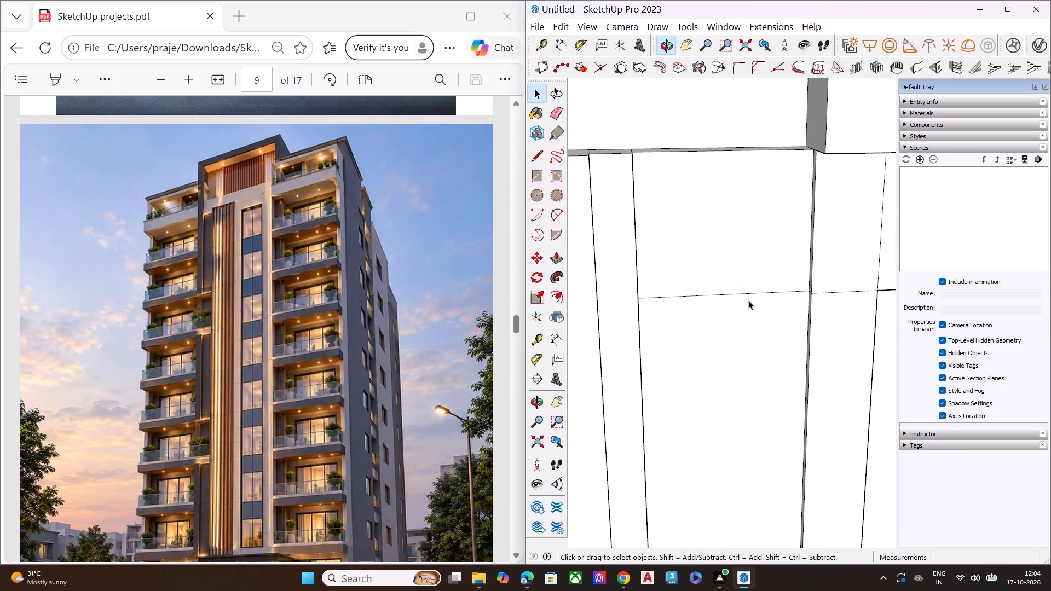
left_click(755, 293)
key("Delete")
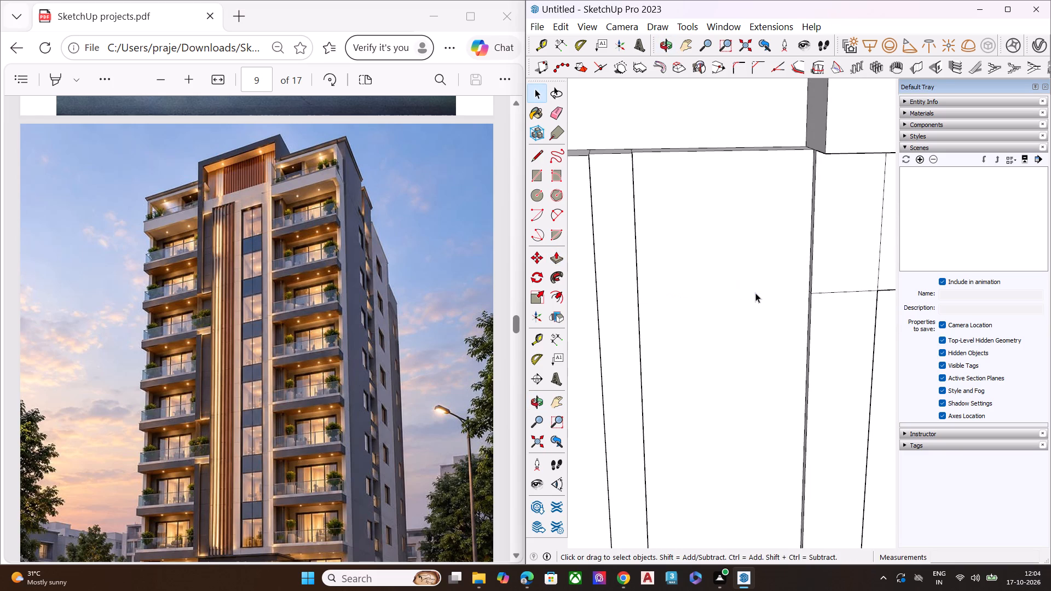
Draw a horizontal line about 8' 9" long across the wide recessed panel, just below its top edge, from the narrow strip to the right end strip.
scroll(755, 293, "down", 17)
scroll(755, 293, "up", 1)
scroll(755, 293, "down", 3)
middle_click_drag(757, 413, 702, 421)
middle_click_drag(700, 414, 691, 384)
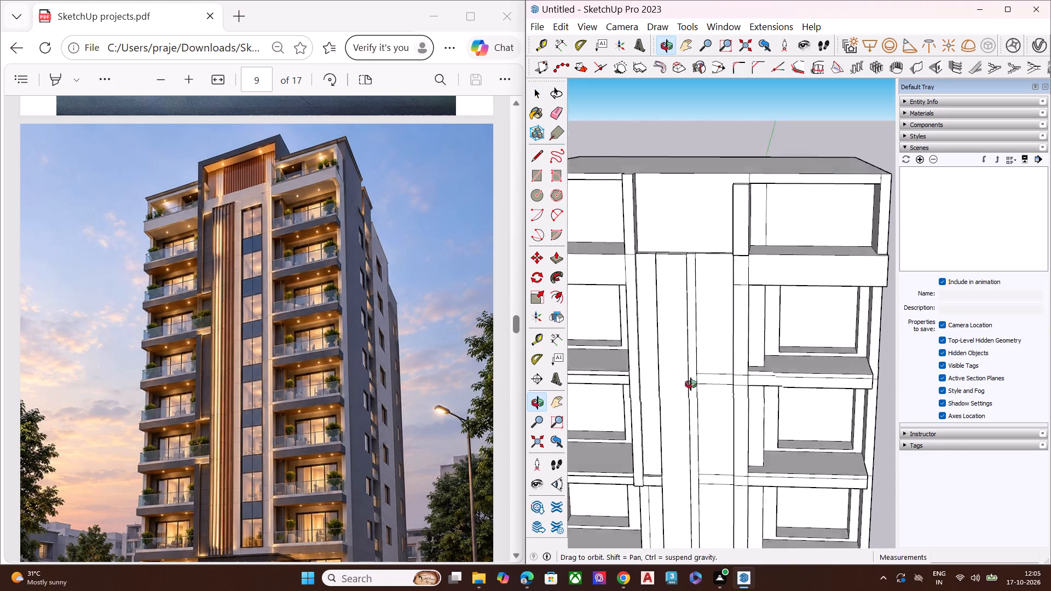
middle_click_drag(691, 384, 694, 370)
scroll(714, 260, "up", 3)
scroll(714, 258, "down", 1)
scroll(714, 258, "up", 3)
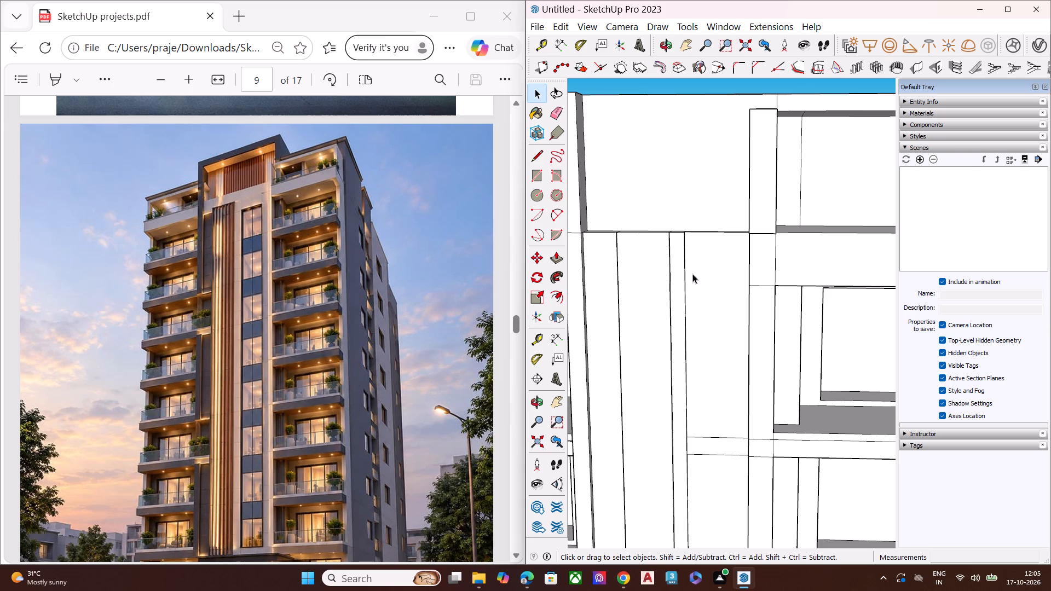
middle_click_drag(690, 275, 656, 482)
middle_click_drag(724, 386, 839, 479)
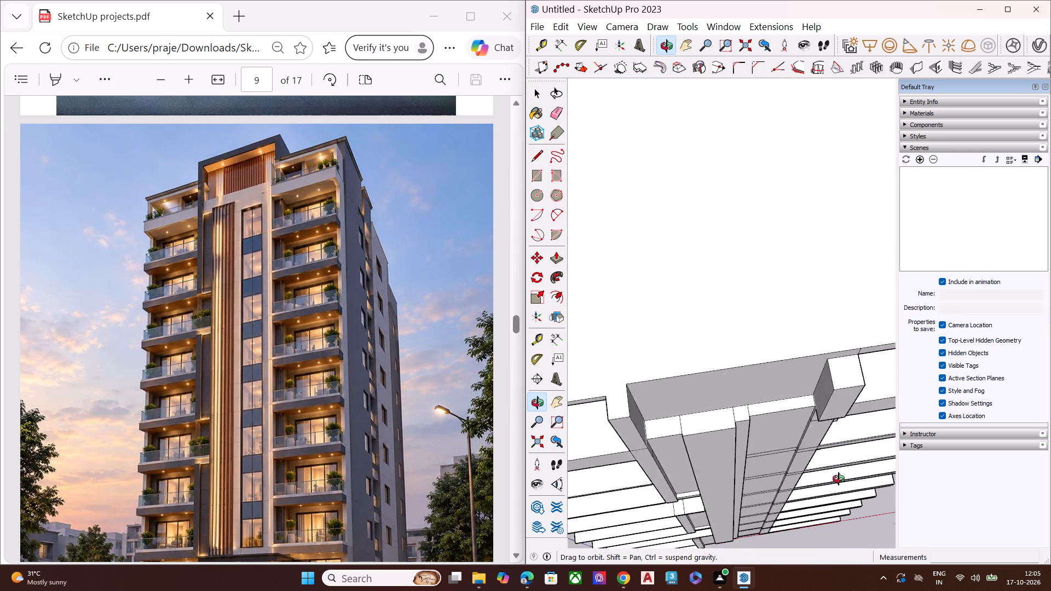
middle_click_drag(839, 479, 858, 455)
scroll(824, 401, "up", 6)
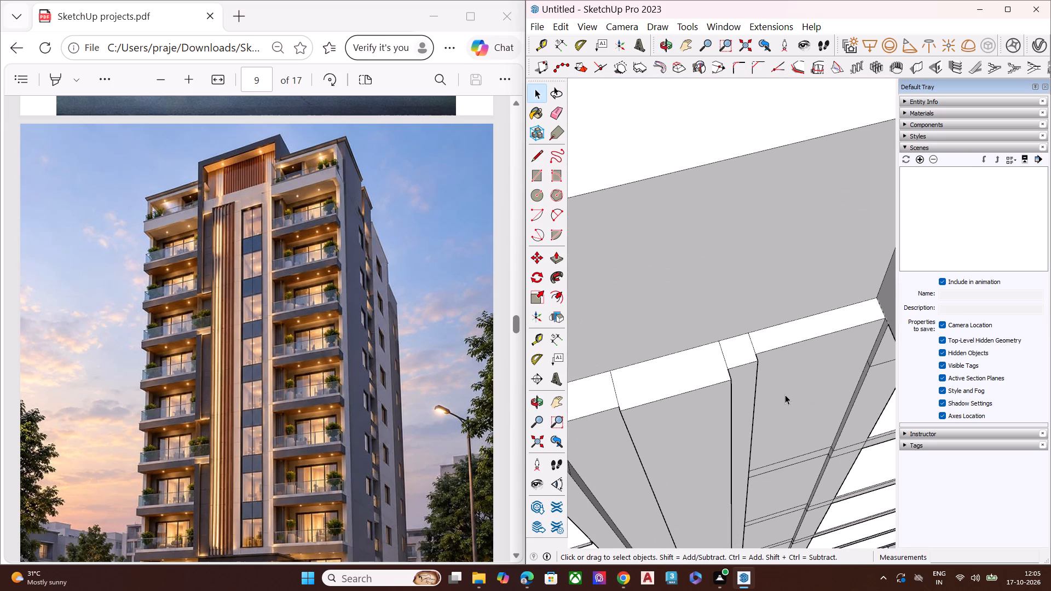
middle_click_drag(772, 396, 625, 378)
scroll(642, 341, "up", 5)
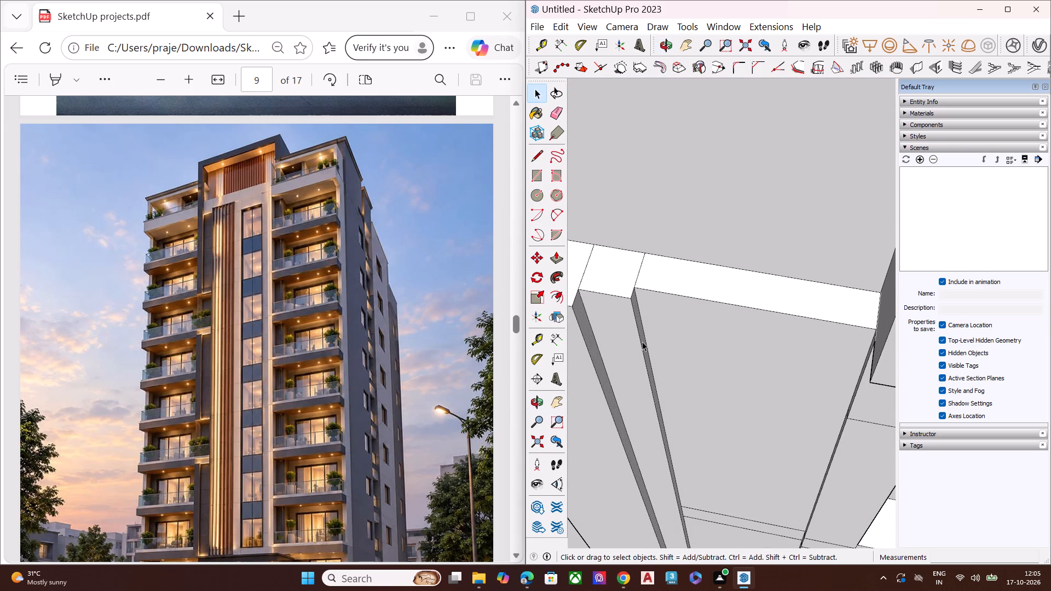
middle_click_drag(642, 341, 659, 300)
key("l")
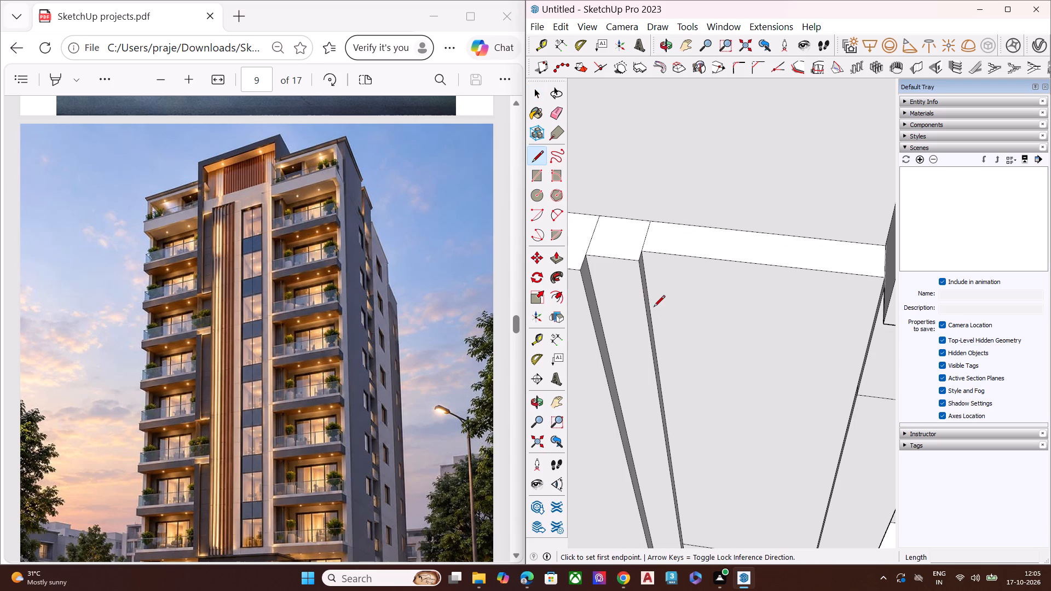
left_click(650, 300)
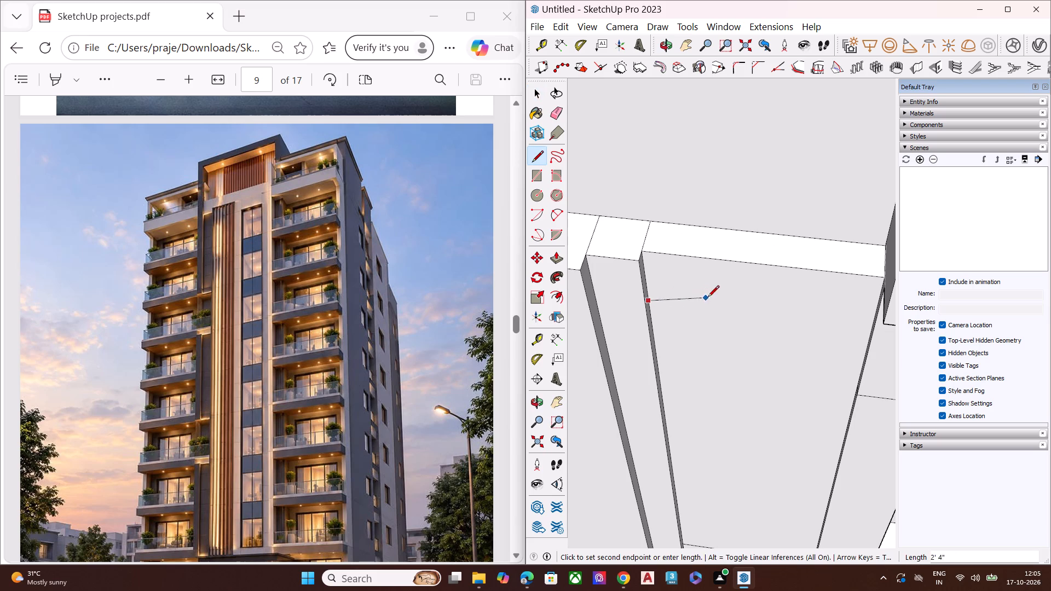
scroll(736, 315, "down", 3)
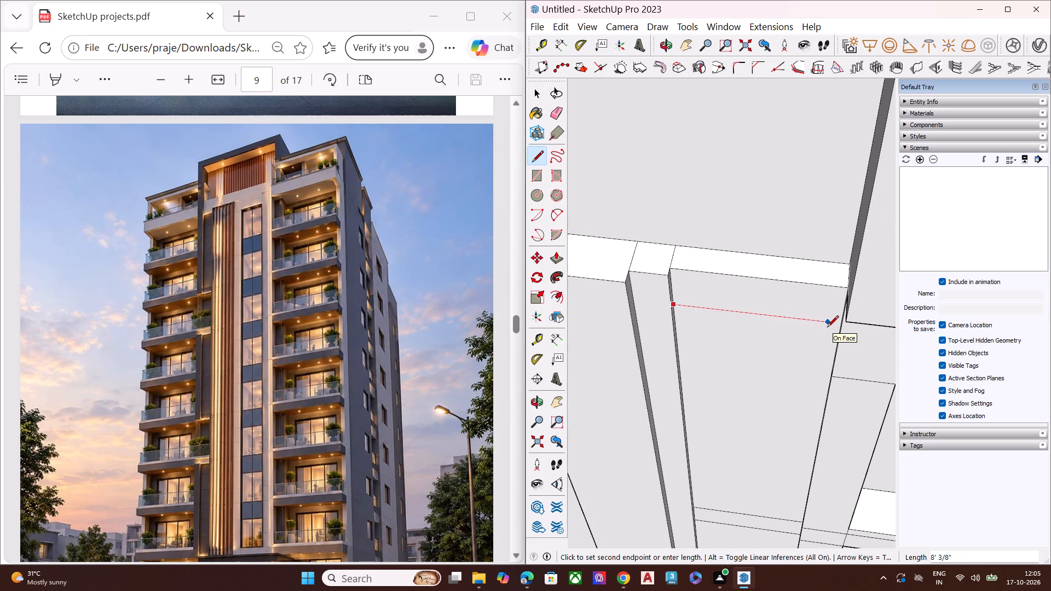
middle_click_drag(827, 328, 867, 195)
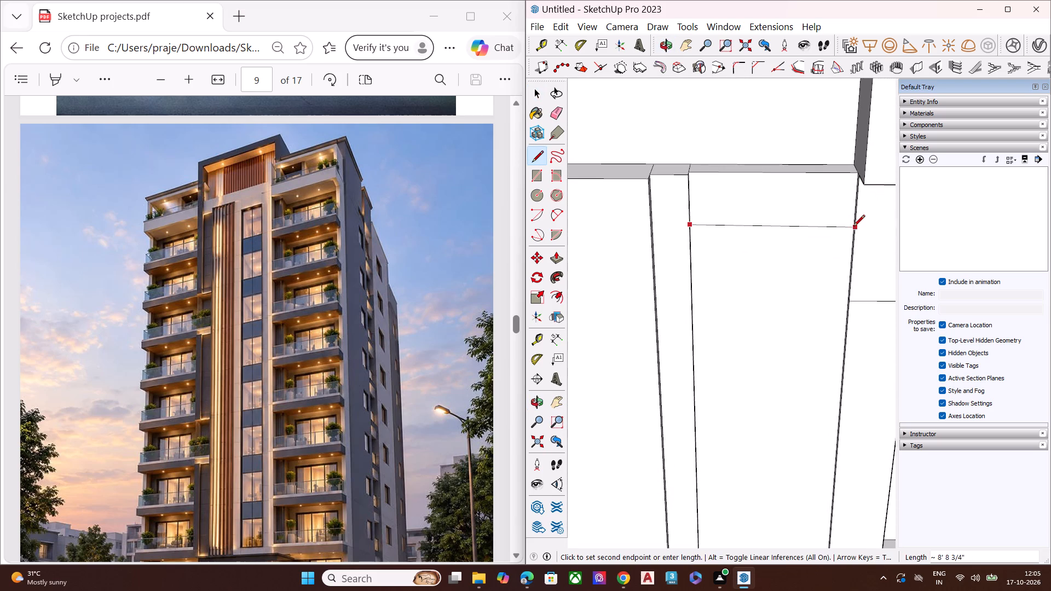
middle_click_drag(850, 228, 914, 228)
scroll(858, 217, "up", 2)
scroll(856, 213, "down", 4)
scroll(854, 213, "up", 2)
scroll(852, 213, "down", 1)
scroll(847, 213, "up", 2)
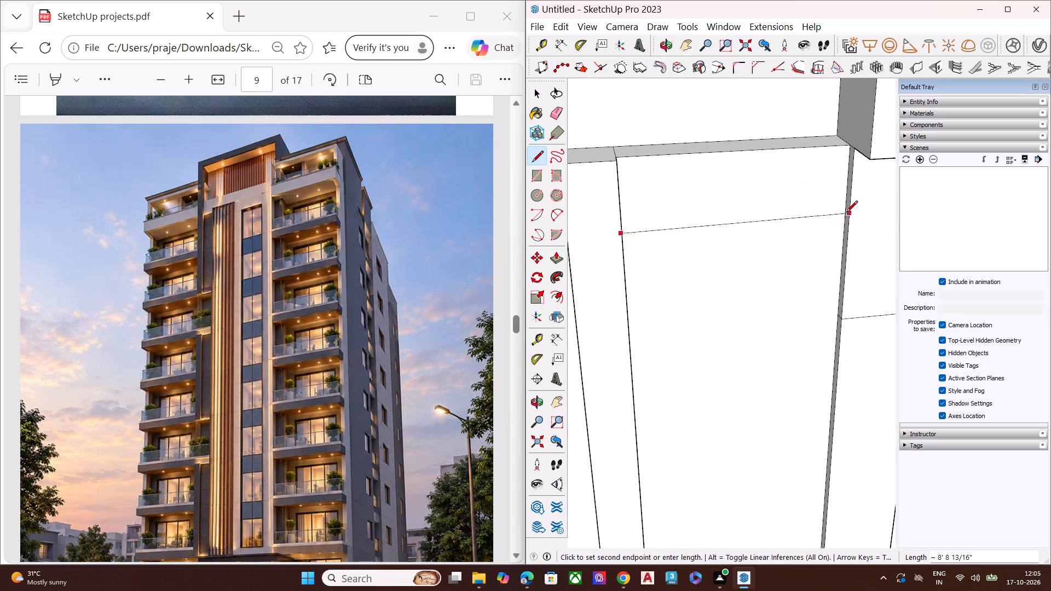
left_click(844, 215)
key("space")
Pull the band above the new line on the wide recessed panel forward 5 5/8", flush with the adjacent narrow strip.
scroll(774, 227, "down", 5)
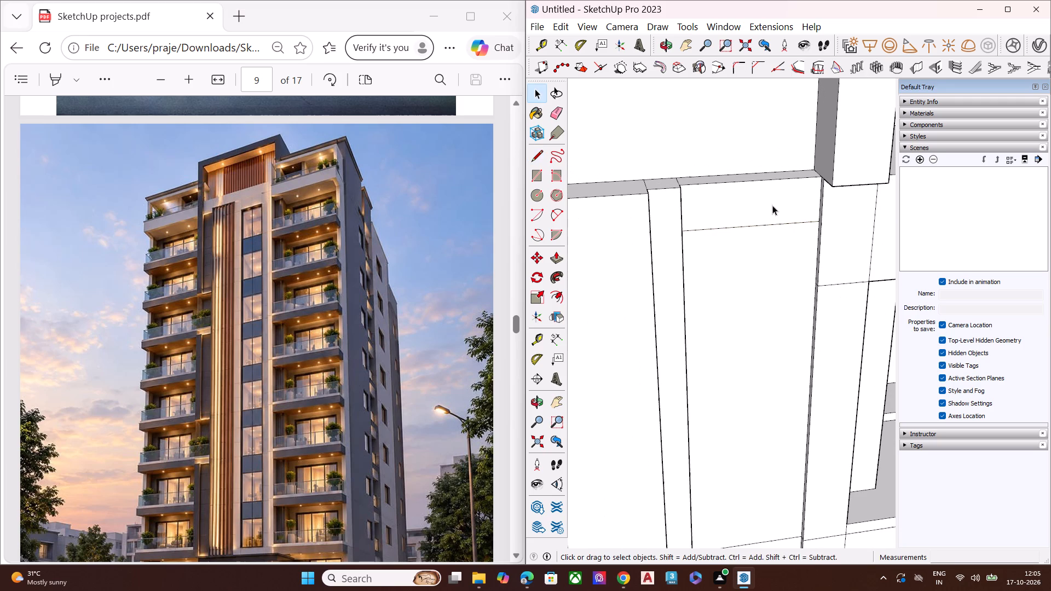
left_click(772, 205)
middle_click_drag(774, 198, 789, 284)
left_click(767, 234)
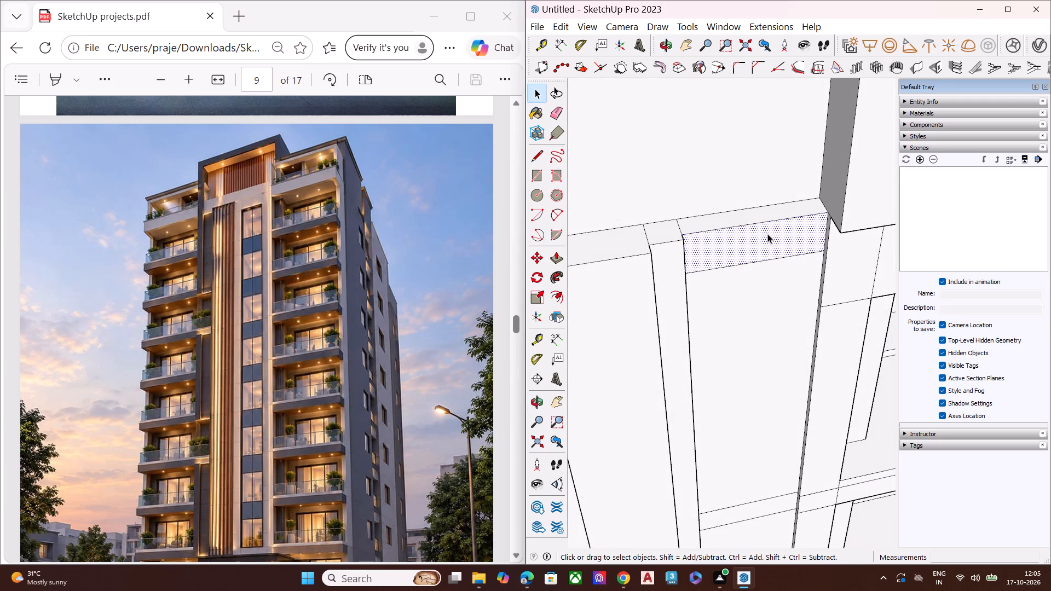
key("p")
left_click(684, 234)
left_click(685, 244)
key("space")
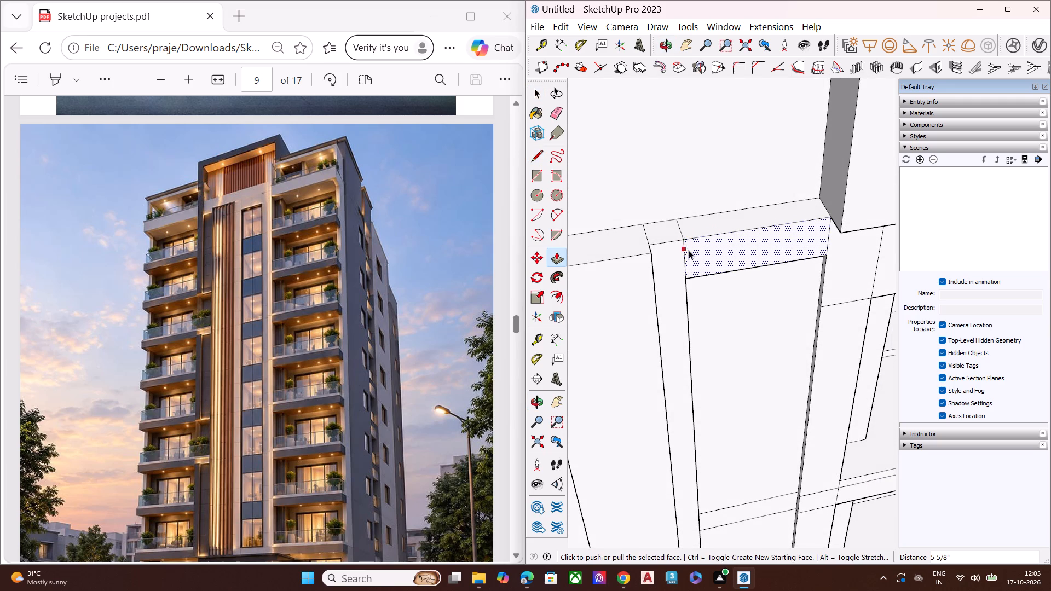
middle_click_drag(687, 227, 701, 279)
scroll(709, 243, "down", 13)
scroll(704, 247, "up", 2)
scroll(704, 247, "down", 5)
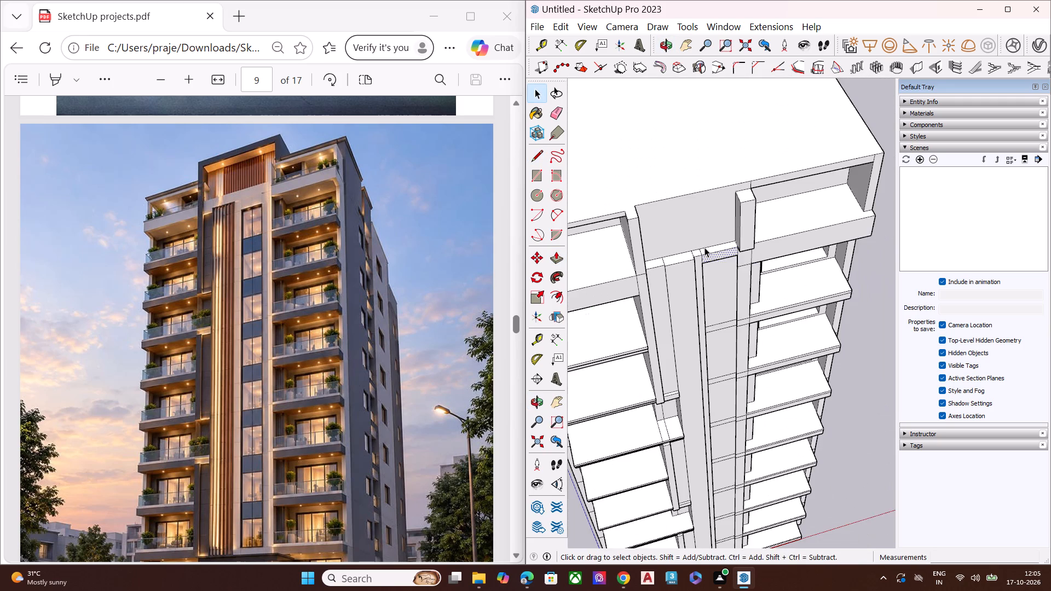
Pull the short band at the base of the wide recessed panel forward, flush with the adjacent narrow strip.
scroll(704, 251, "down", 3)
scroll(704, 251, "up", 1)
scroll(704, 251, "down", 4)
middle_click_drag(706, 470, 679, 300)
scroll(696, 383, "down", 2)
scroll(704, 510, "up", 2)
scroll(702, 527, "down", 1)
scroll(702, 527, "up", 7)
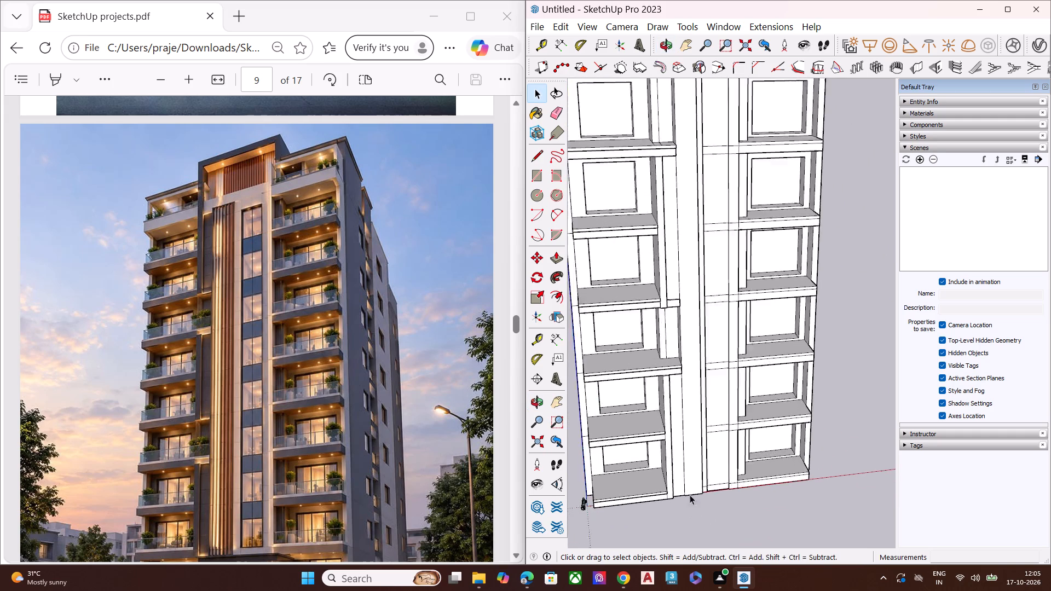
scroll(690, 495, "up", 3)
scroll(719, 491, "down", 1)
scroll(719, 491, "up", 11)
scroll(720, 491, "down", 2)
scroll(720, 491, "up", 9)
left_click(741, 451)
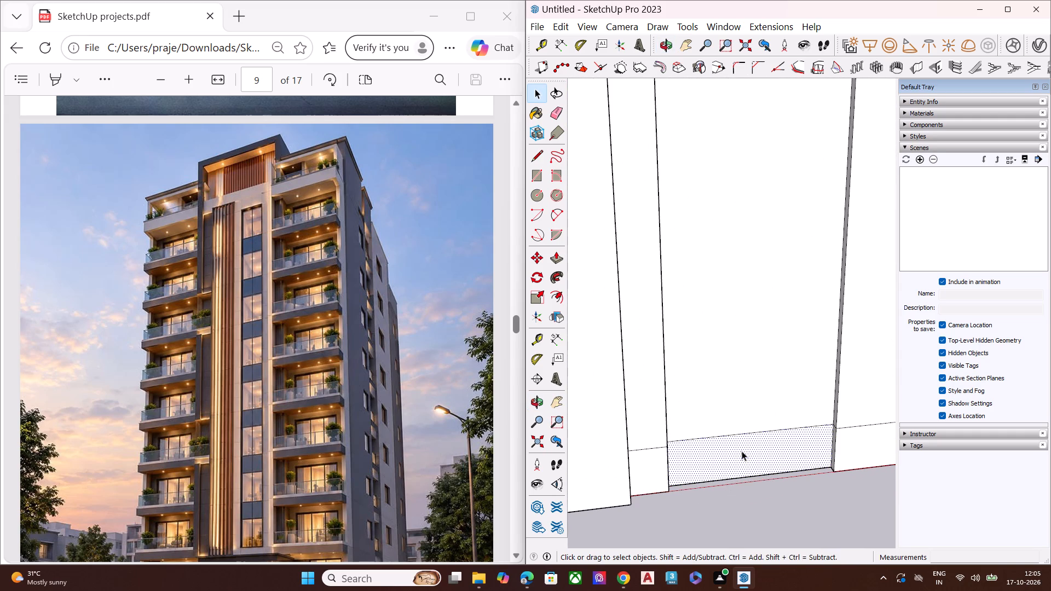
key("p")
left_click(742, 447)
left_click(836, 436)
key("space")
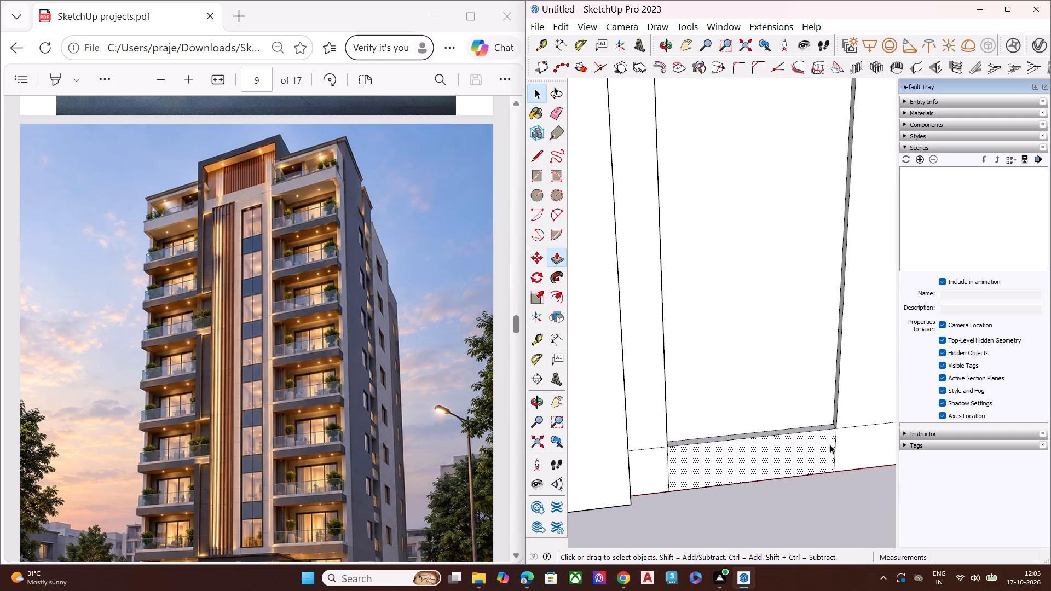
Erase the short horizontal lines crossing the narrow strip and the right end strip beside the panel's bottom band.
left_click(652, 446)
left_click(654, 448)
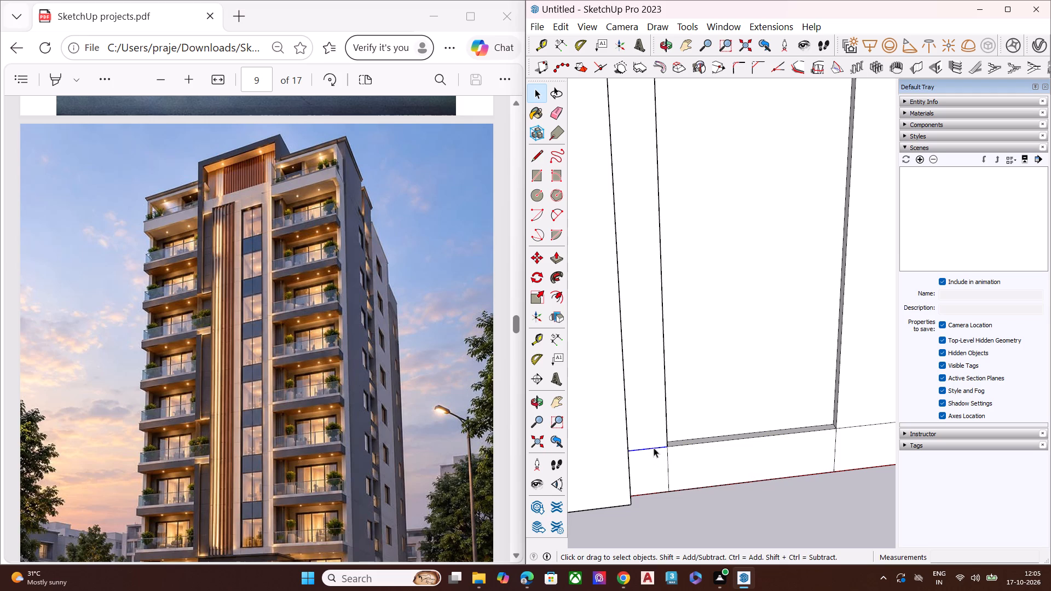
key("Delete")
scroll(659, 461, "down", 8)
middle_click_drag(771, 459, 731, 456)
scroll(737, 447, "up", 7)
left_click(739, 442)
key("Delete")
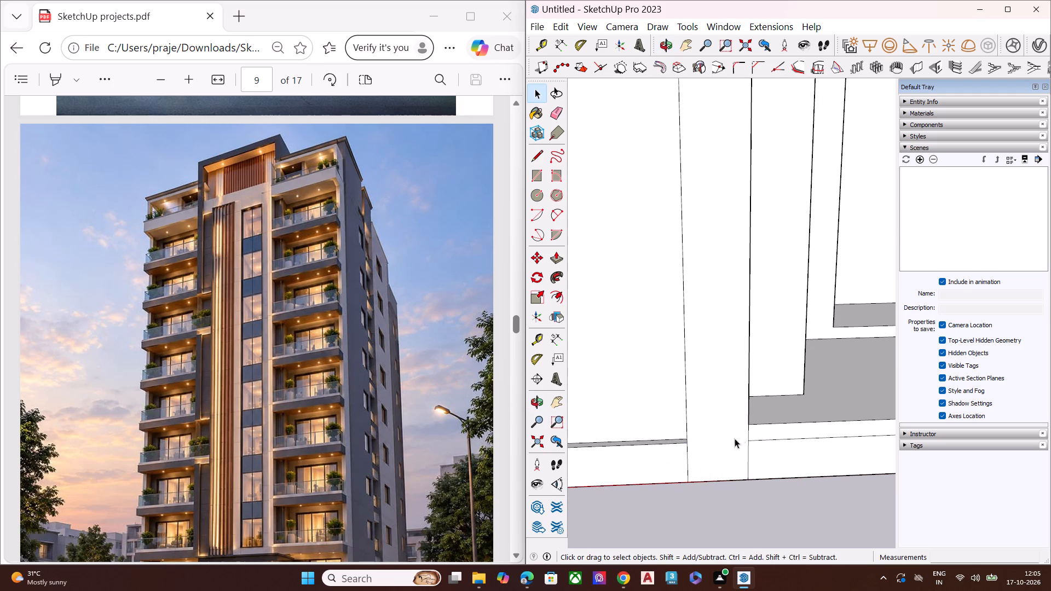
Erase the short vertical lines at both ends of the bottom band, merging it with the strips on either side.
scroll(738, 436, "down", 7)
scroll(619, 453, "up", 1)
scroll(625, 451, "down", 2)
scroll(626, 451, "up", 1)
scroll(626, 451, "down", 1)
scroll(626, 451, "up", 1)
scroll(626, 451, "down", 1)
scroll(630, 451, "up", 1)
left_click(637, 447)
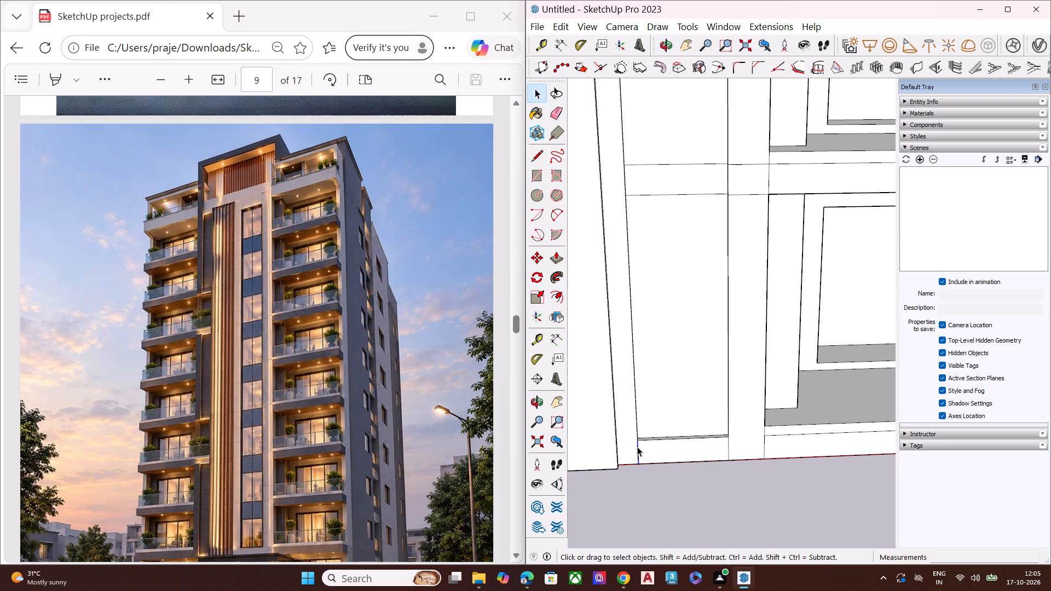
key("Delete")
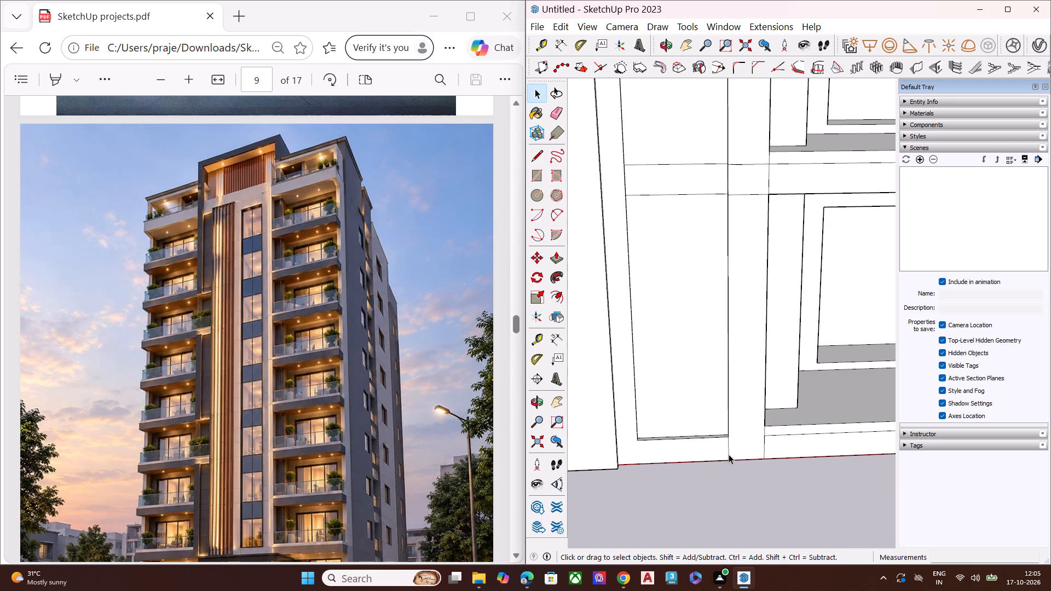
left_click(729, 454)
key("Delete")
right_click(729, 454)
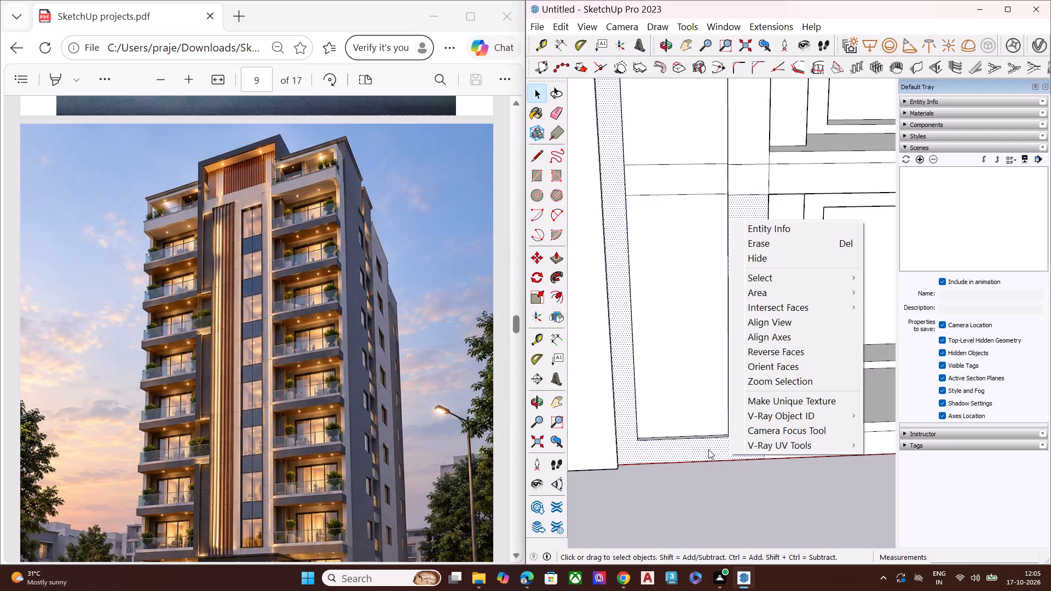
left_click(687, 519)
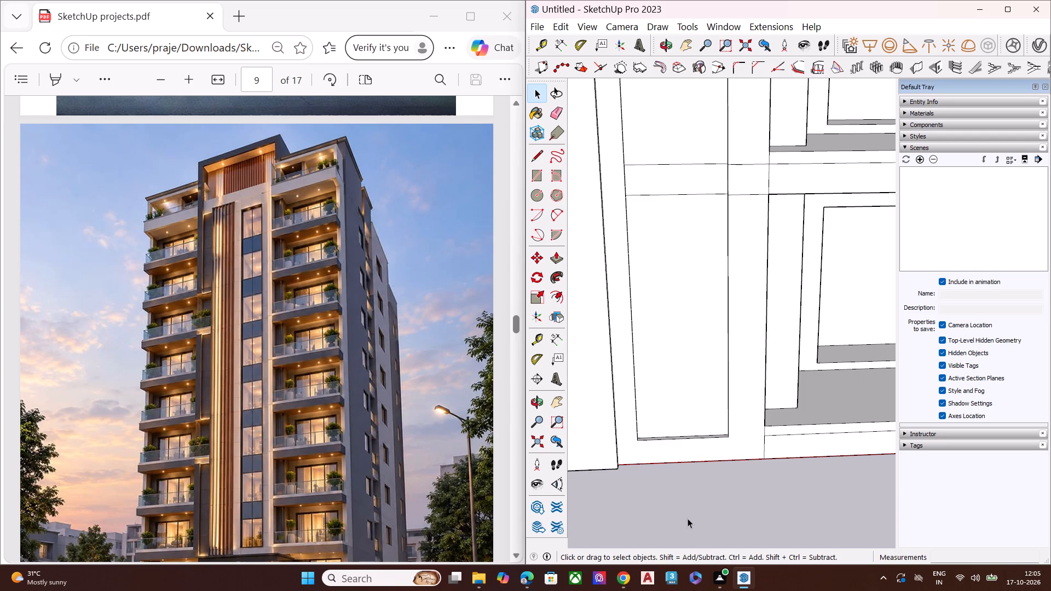
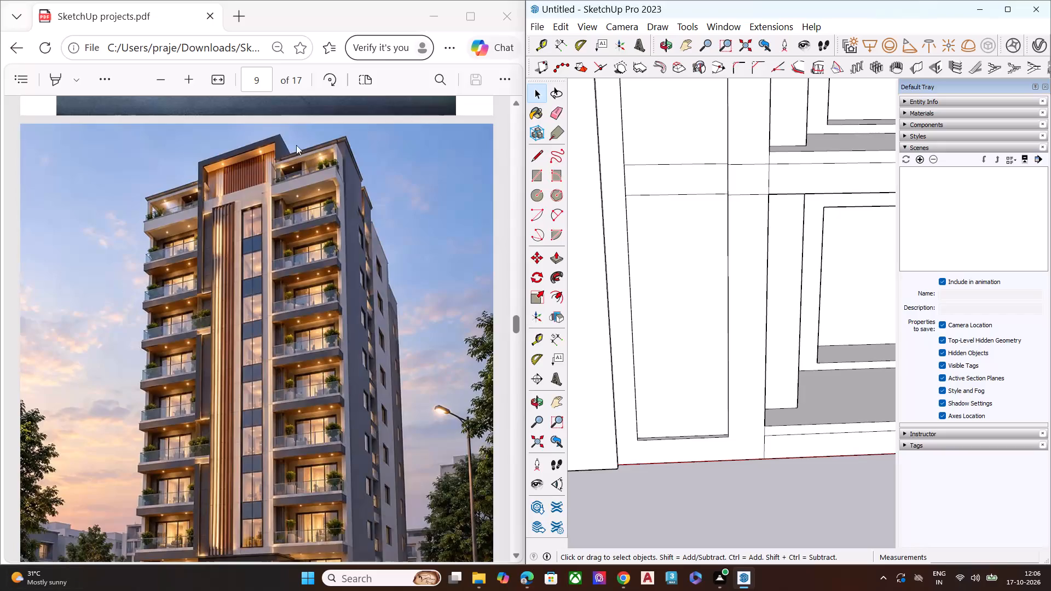
Compare the model's central column, balconies and roof with the page 9 tower render.
scroll(358, 208, "down", 1)
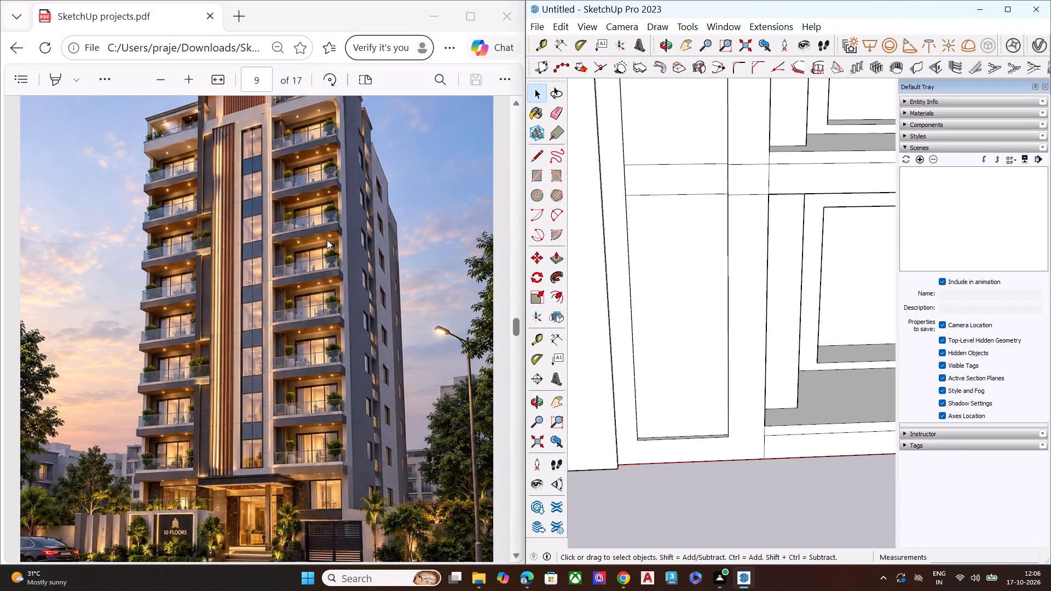
scroll(319, 246, "up", 1)
scroll(661, 296, "down", 5)
scroll(656, 311, "up", 1)
scroll(656, 312, "down", 10)
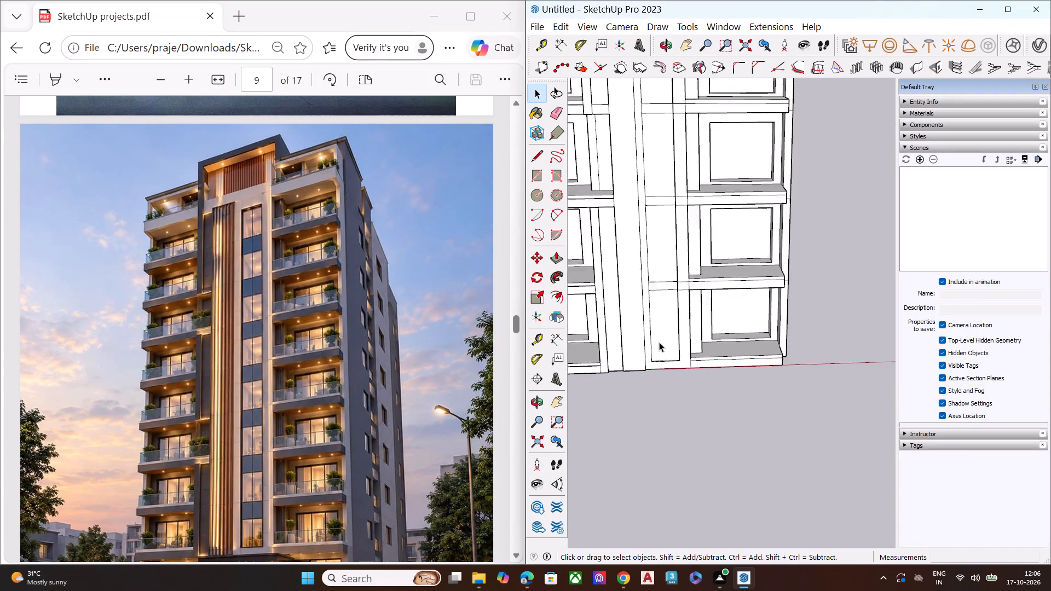
scroll(659, 342, "down", 4)
middle_click_drag(743, 394, 601, 385)
scroll(644, 219, "up", 10)
scroll(650, 178, "down", 1)
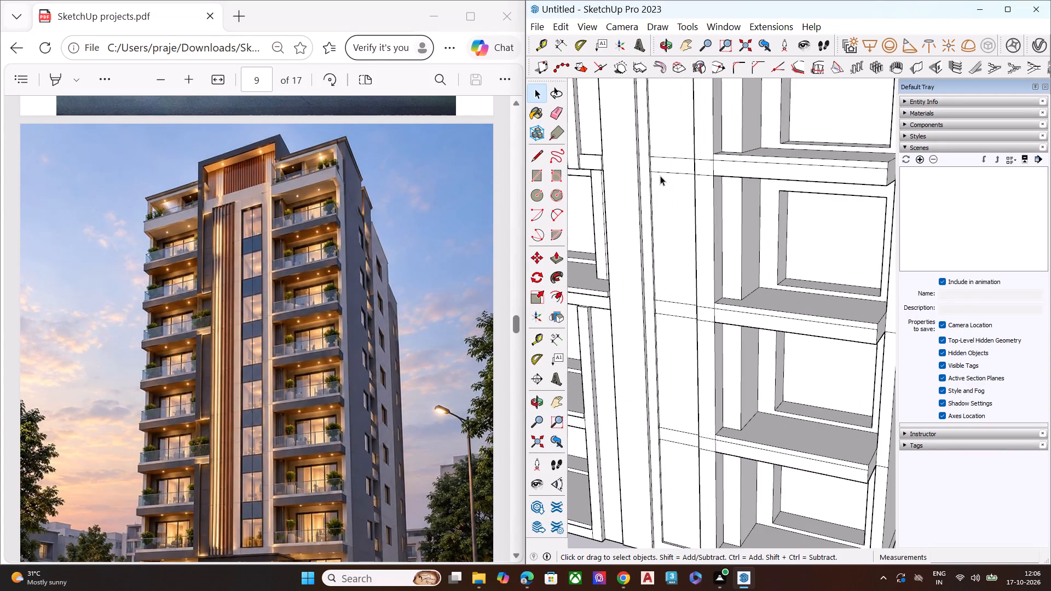
middle_click_drag(686, 192, 615, 389)
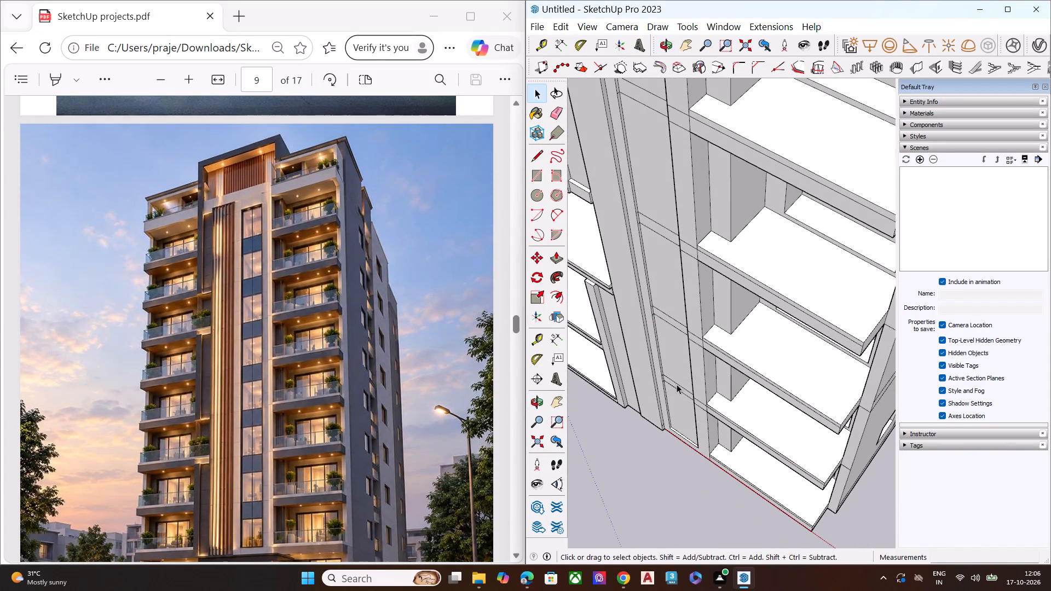
scroll(679, 397, "down", 15)
scroll(646, 240, "up", 9)
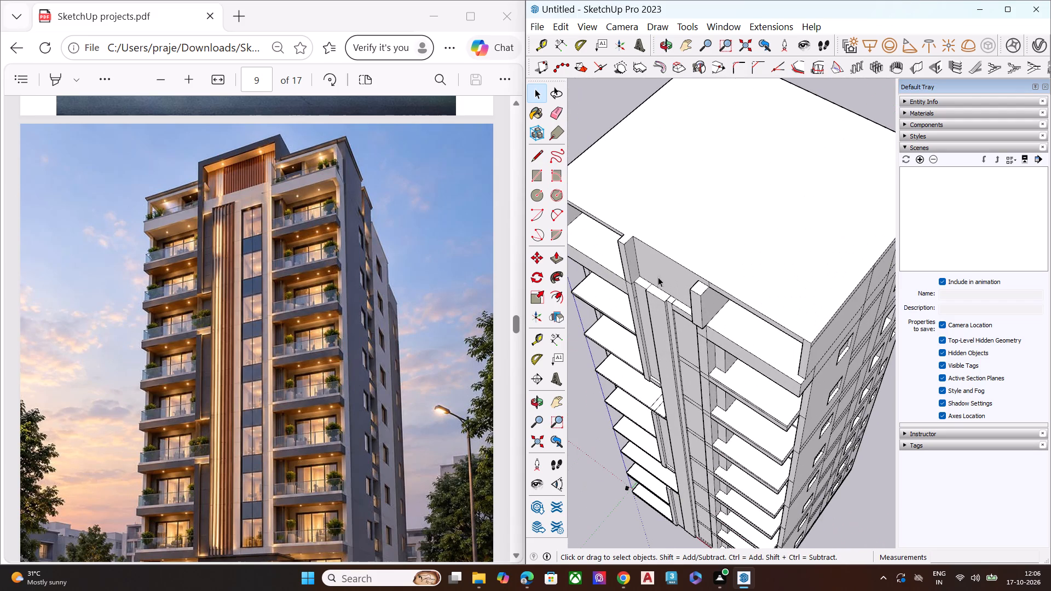
scroll(711, 272, "down", 1)
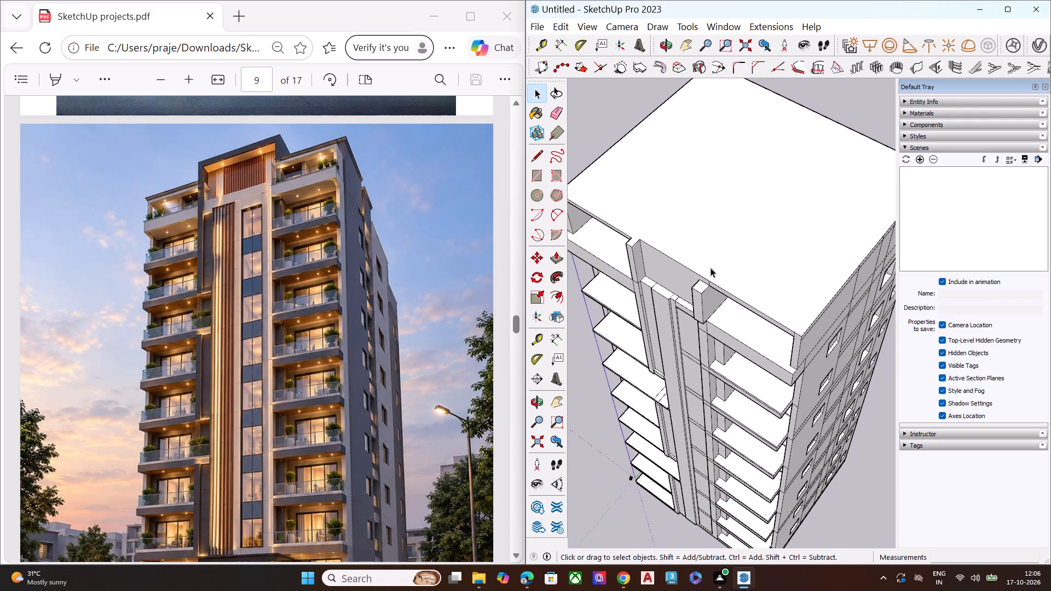
middle_click_drag(704, 274, 764, 82)
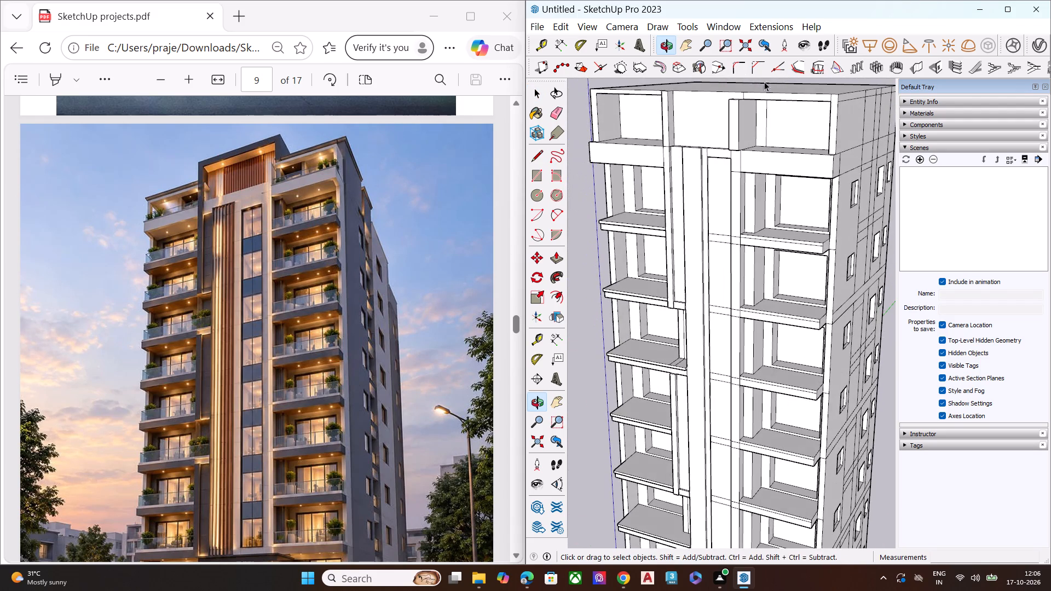
scroll(738, 268, "down", 6)
middle_click_drag(723, 321, 765, 204)
scroll(722, 165, "up", 4)
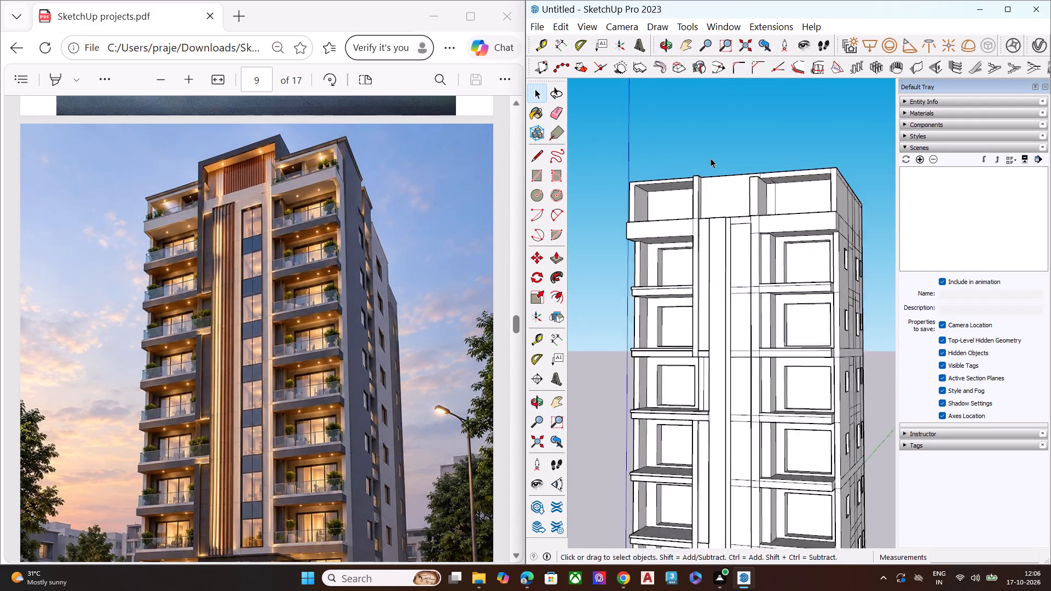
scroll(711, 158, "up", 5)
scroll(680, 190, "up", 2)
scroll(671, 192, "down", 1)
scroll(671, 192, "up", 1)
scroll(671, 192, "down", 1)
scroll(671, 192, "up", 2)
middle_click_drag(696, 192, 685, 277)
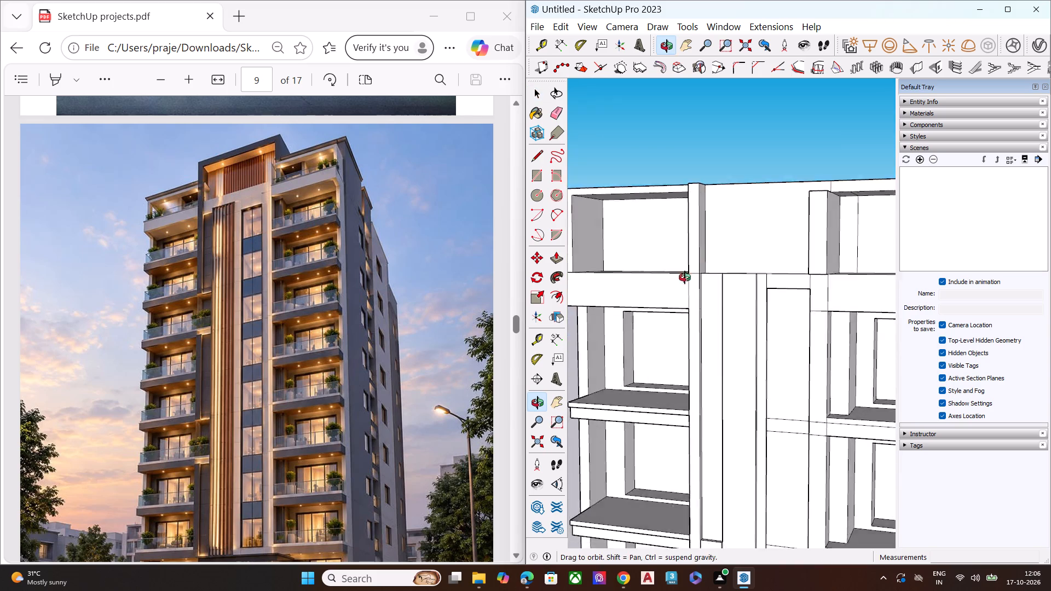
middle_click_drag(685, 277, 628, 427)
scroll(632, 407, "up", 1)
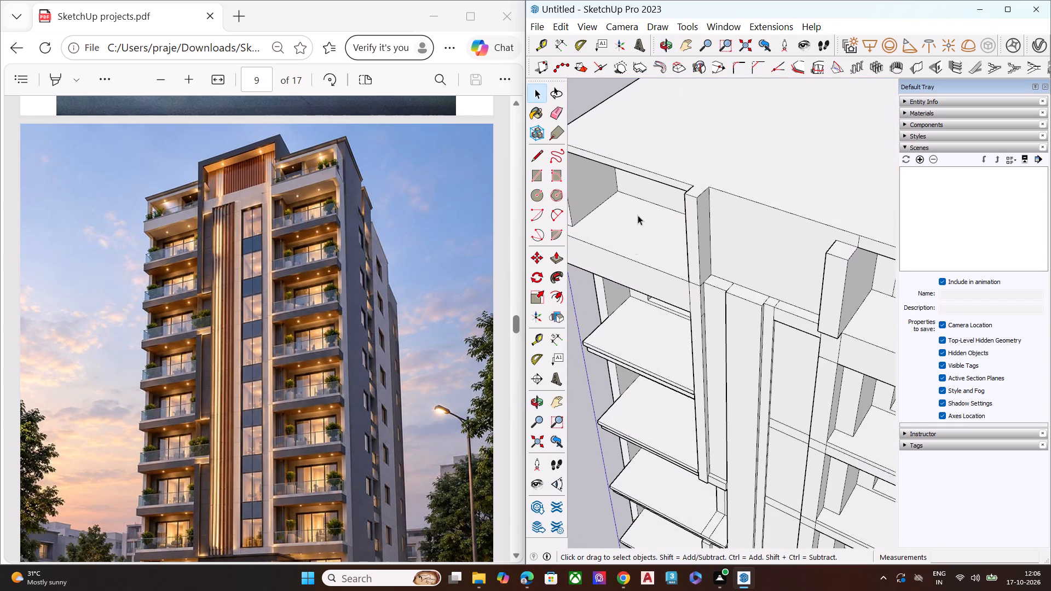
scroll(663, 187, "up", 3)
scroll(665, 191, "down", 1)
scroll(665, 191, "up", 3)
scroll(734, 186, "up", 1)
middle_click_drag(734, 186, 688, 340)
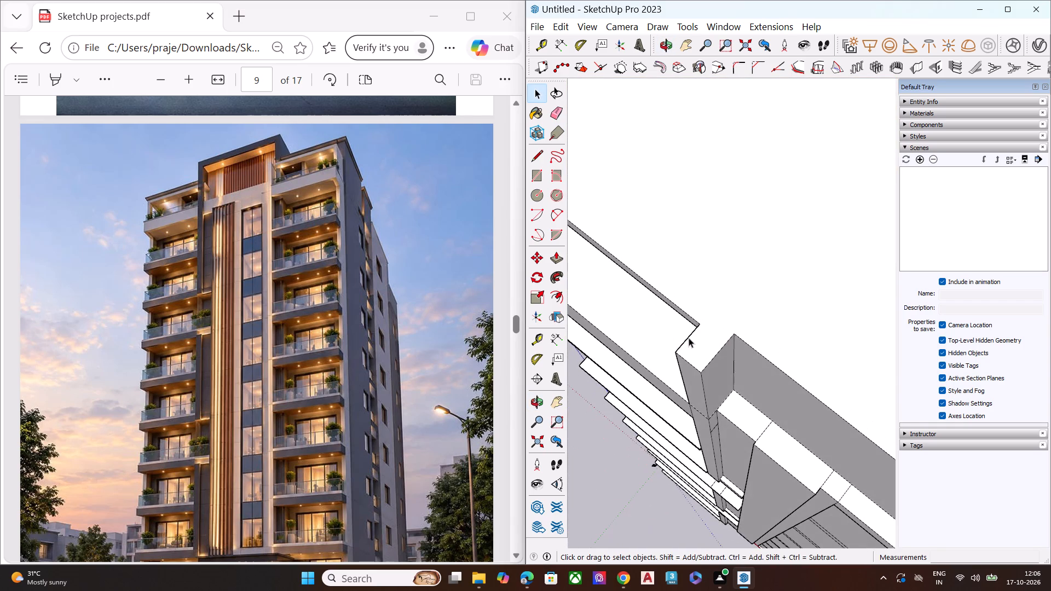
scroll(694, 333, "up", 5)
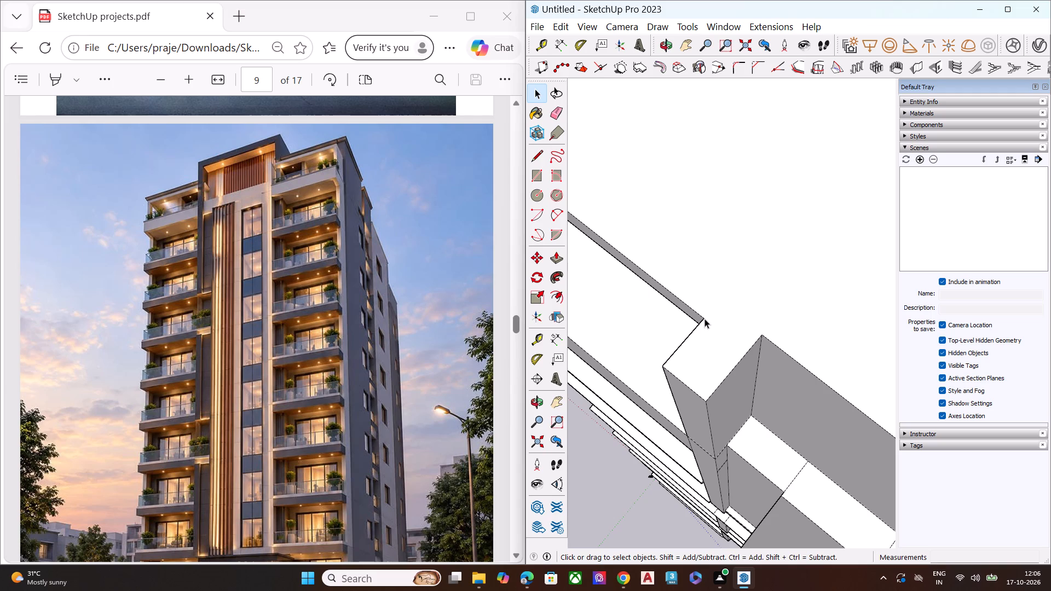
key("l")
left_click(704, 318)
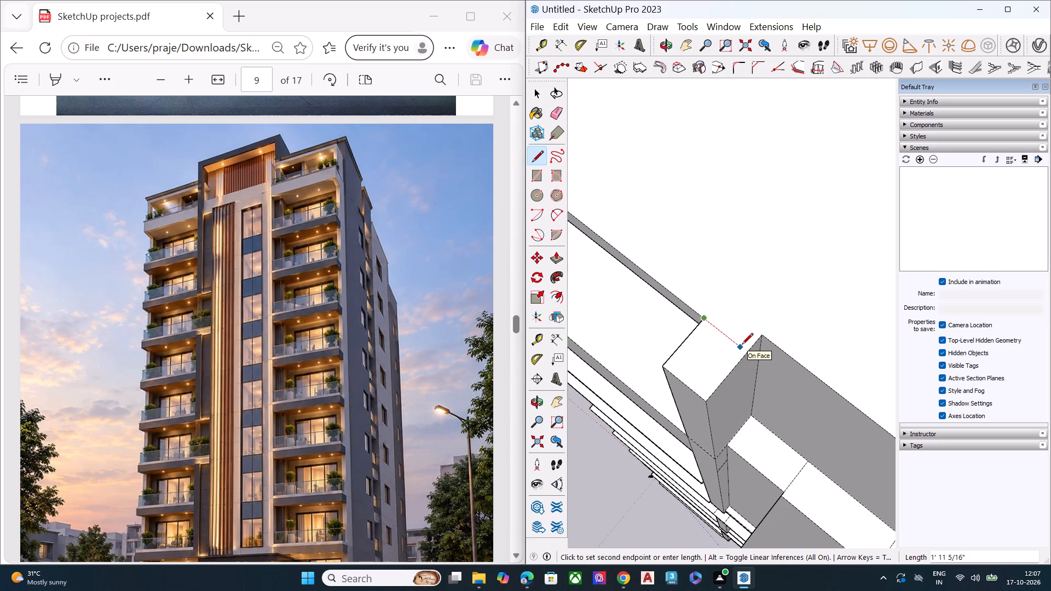
Enlarge the page 9 render and centre it on the tower's framed crown and slatted panel for closer study.
scroll(189, 169, "up", 6)
scroll(155, 171, "down", 4)
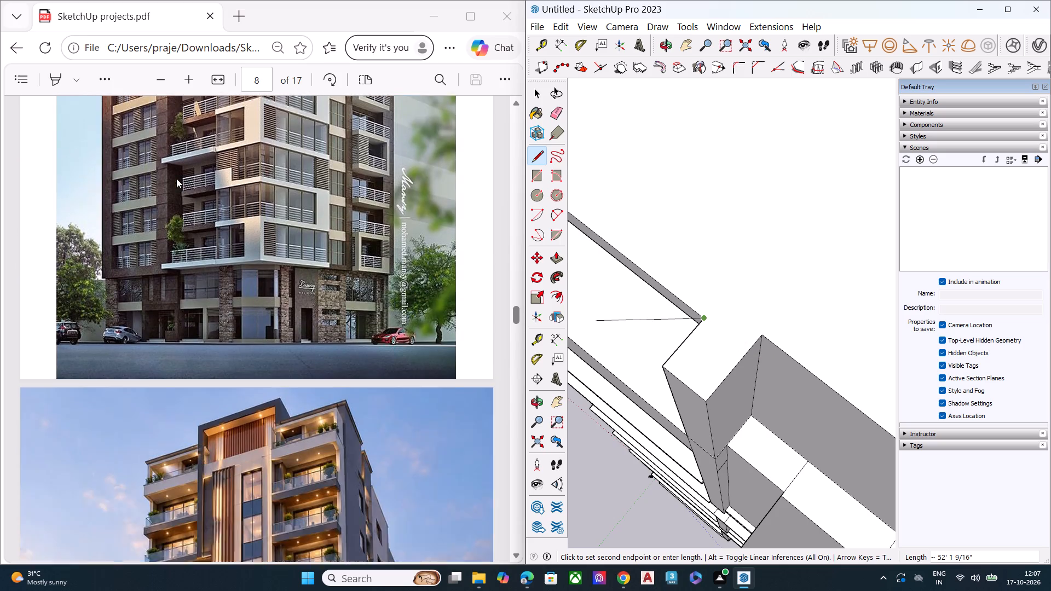
scroll(176, 178, "down", 3)
scroll(176, 178, "up", 2)
scroll(203, 132, "down", 1)
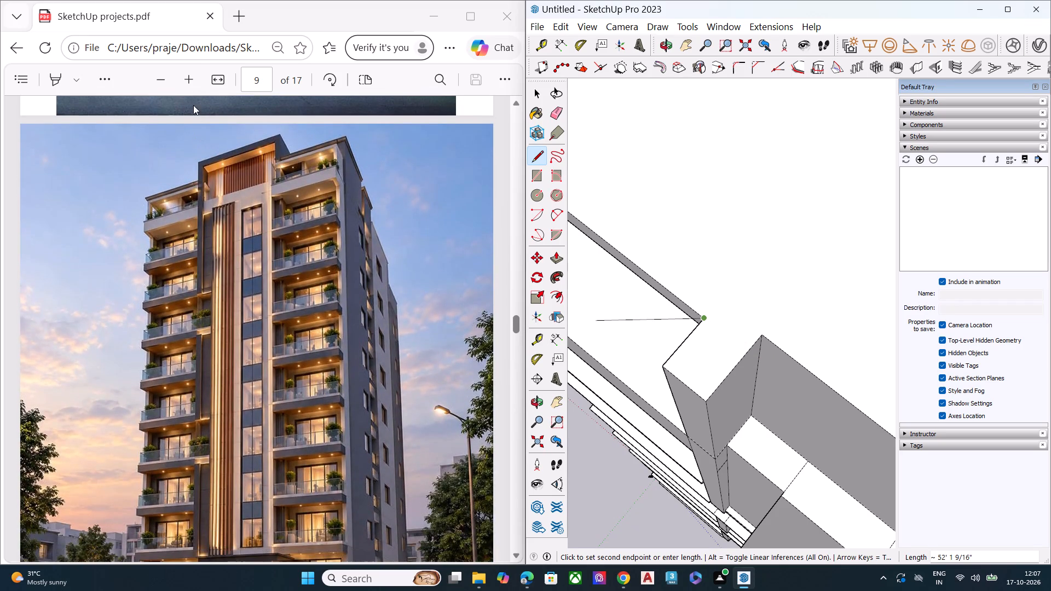
triple_click(186, 82)
double_click(186, 82)
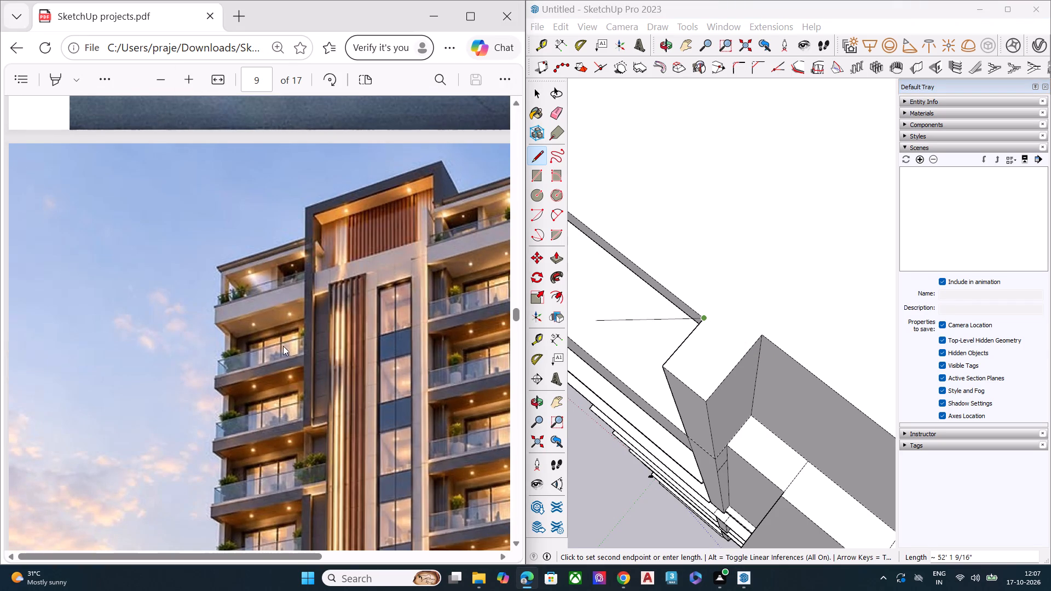
left_click_drag(296, 560, 368, 573)
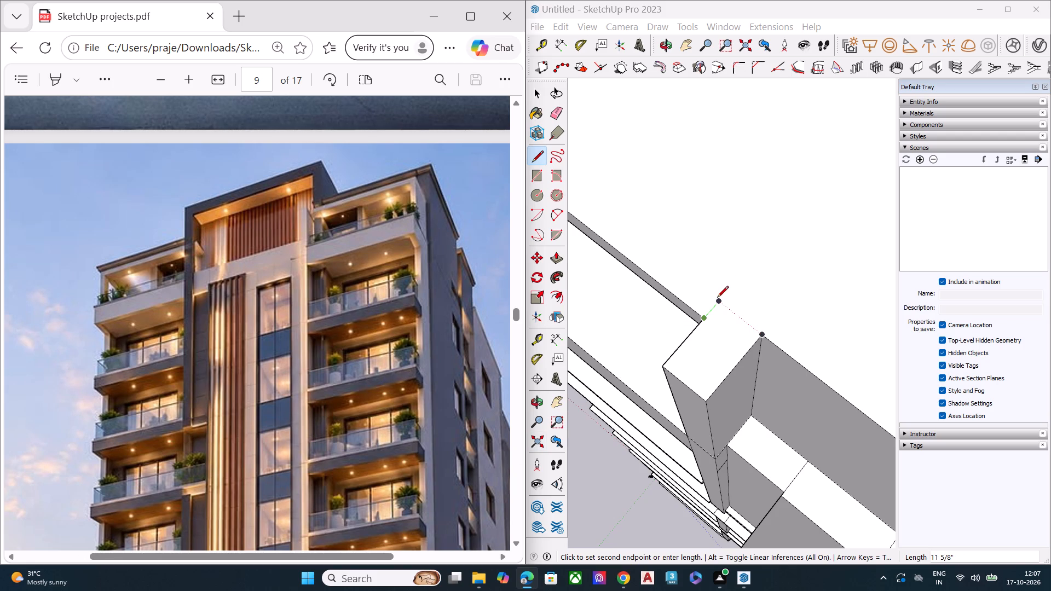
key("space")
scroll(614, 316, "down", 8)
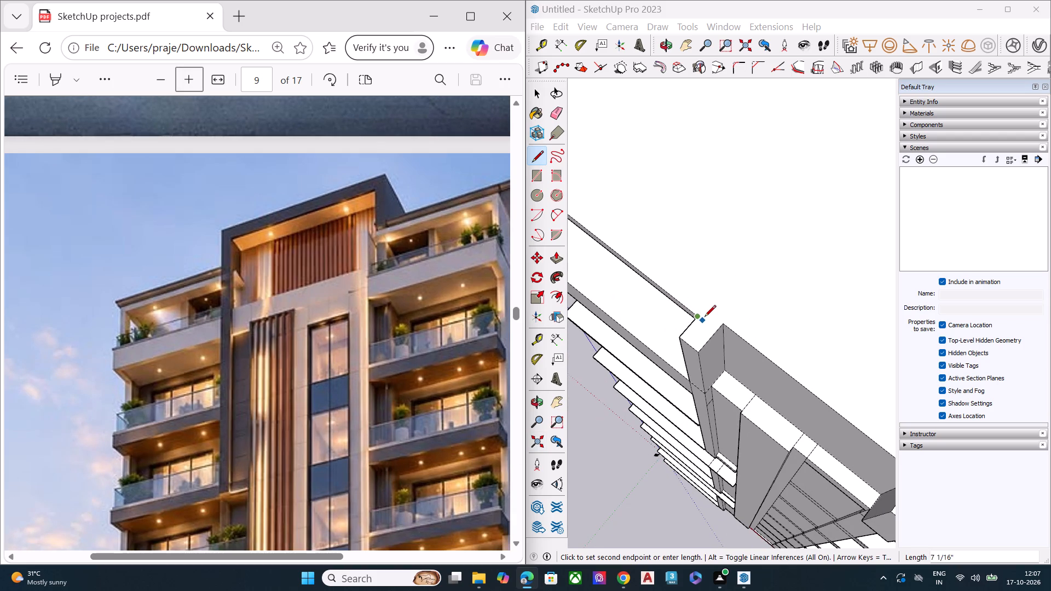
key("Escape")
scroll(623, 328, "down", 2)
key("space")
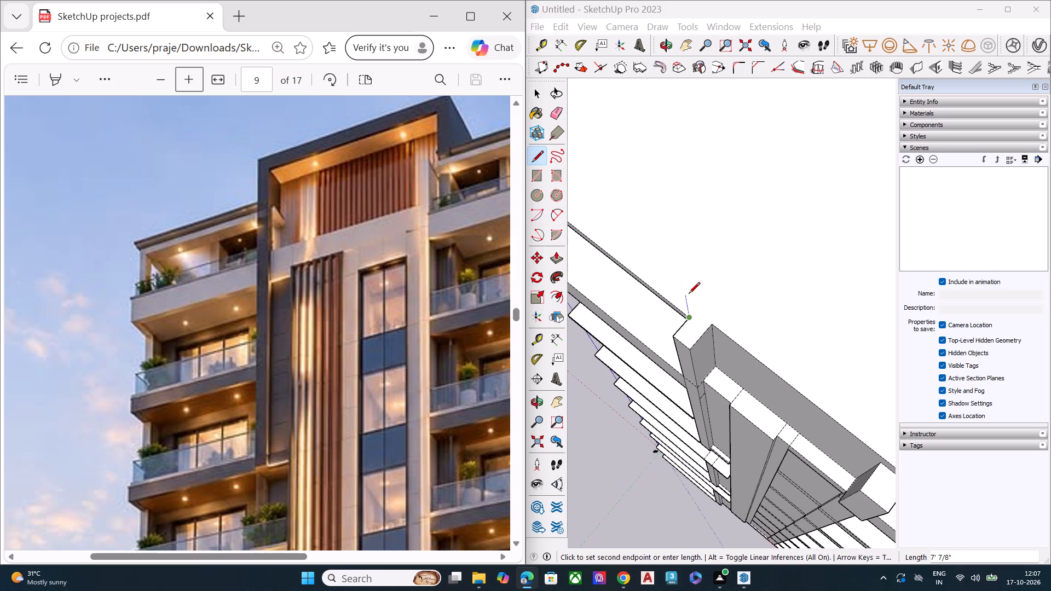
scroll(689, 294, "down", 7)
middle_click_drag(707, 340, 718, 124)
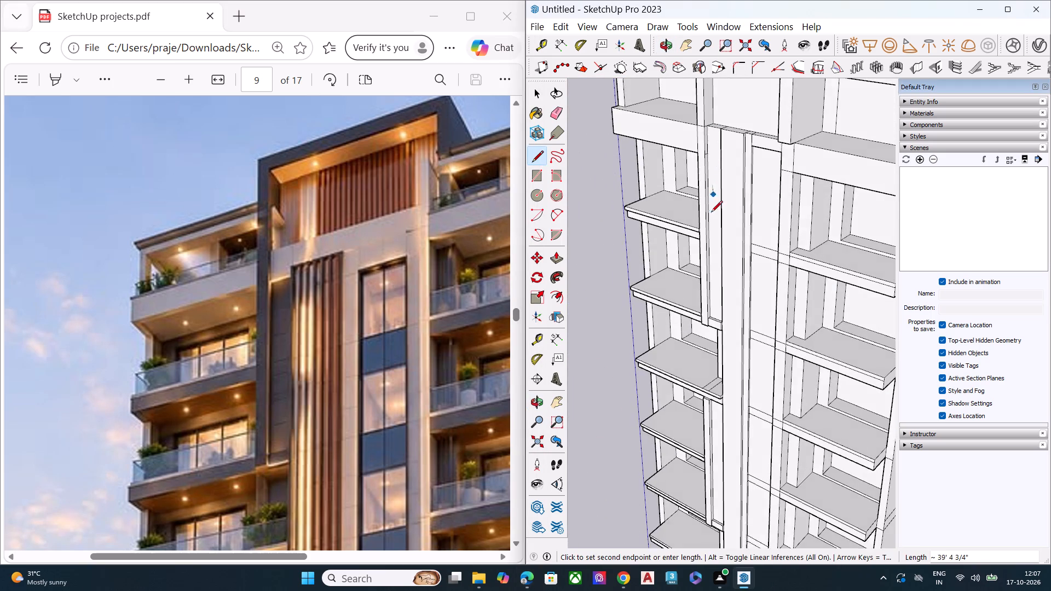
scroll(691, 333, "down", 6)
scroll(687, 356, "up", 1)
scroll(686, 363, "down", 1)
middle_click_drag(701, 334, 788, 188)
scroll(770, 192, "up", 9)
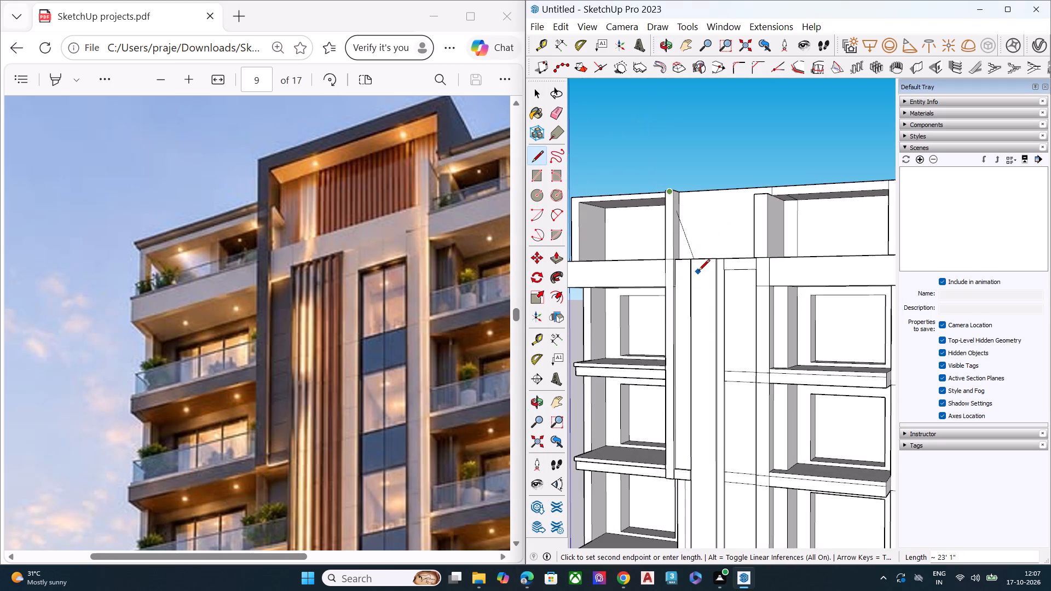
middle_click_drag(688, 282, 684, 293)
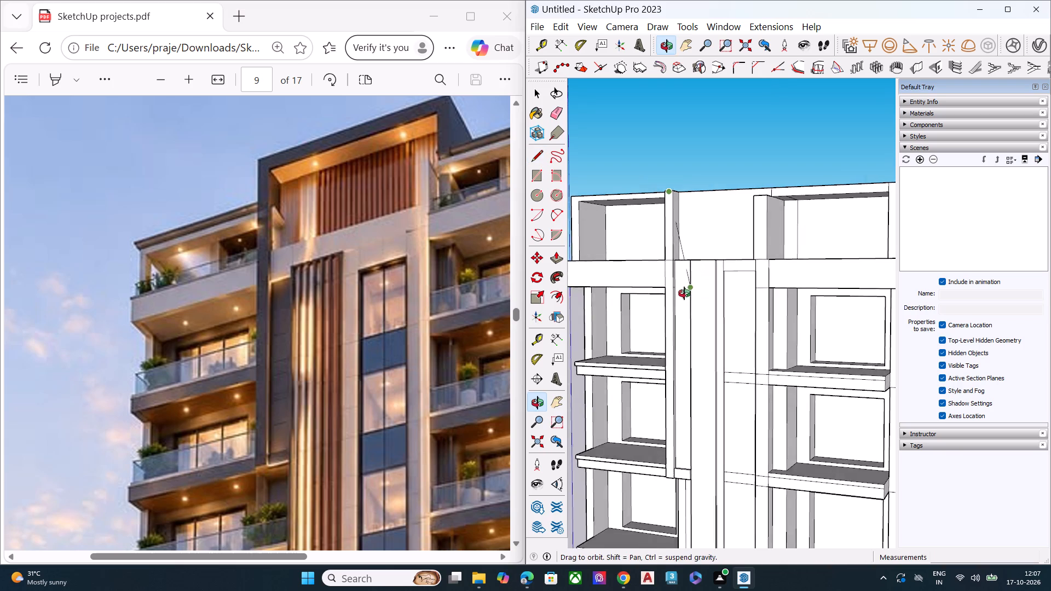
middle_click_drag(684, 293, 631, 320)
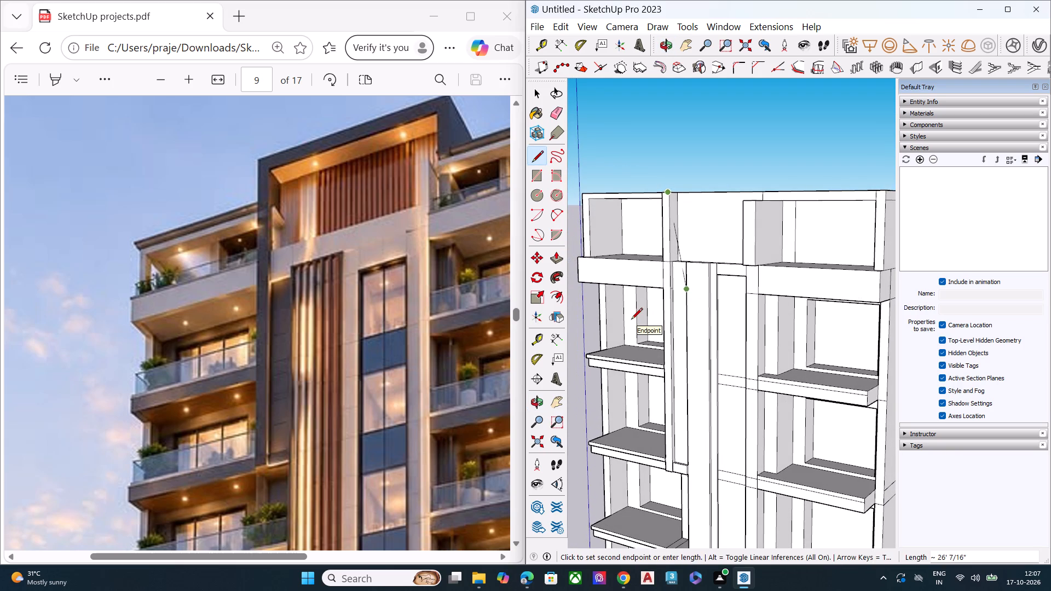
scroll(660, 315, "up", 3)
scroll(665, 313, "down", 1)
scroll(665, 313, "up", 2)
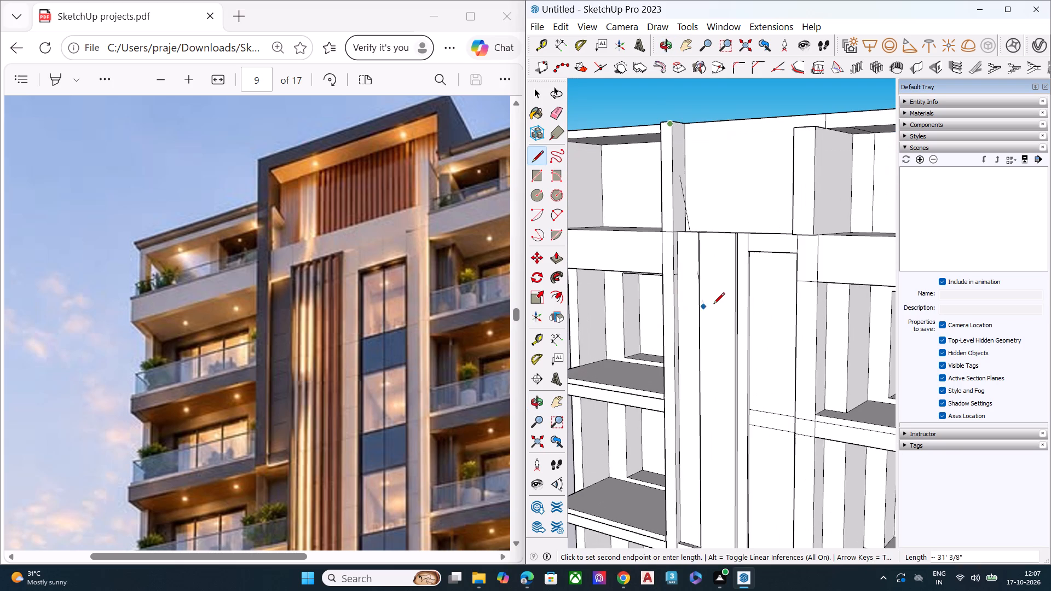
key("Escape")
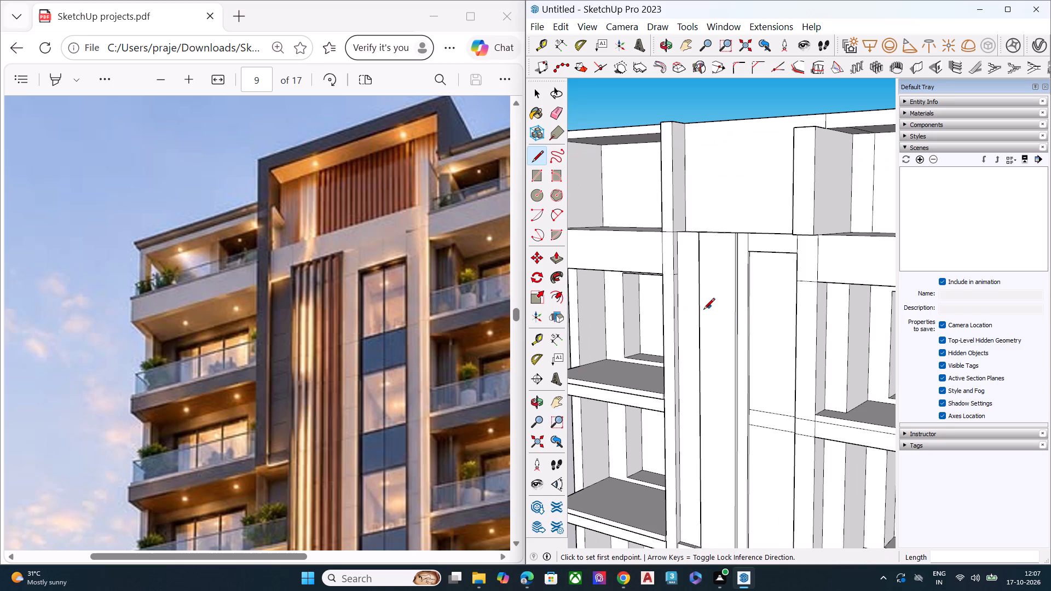
Pull the underside of the top band over the central column's recessed panel down about 6' 10 1/2".
scroll(684, 314, "down", 7)
middle_click_drag(751, 293, 749, 253)
scroll(729, 280, "up", 7)
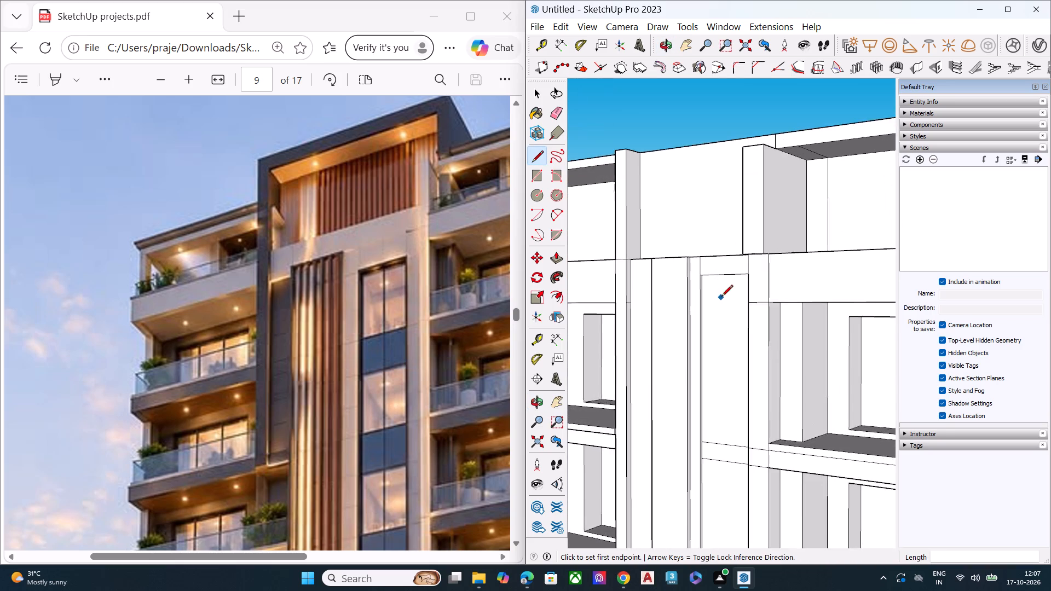
middle_click_drag(720, 297, 730, 248)
scroll(731, 247, "up", 6)
key("space")
middle_click_drag(736, 300, 750, 126)
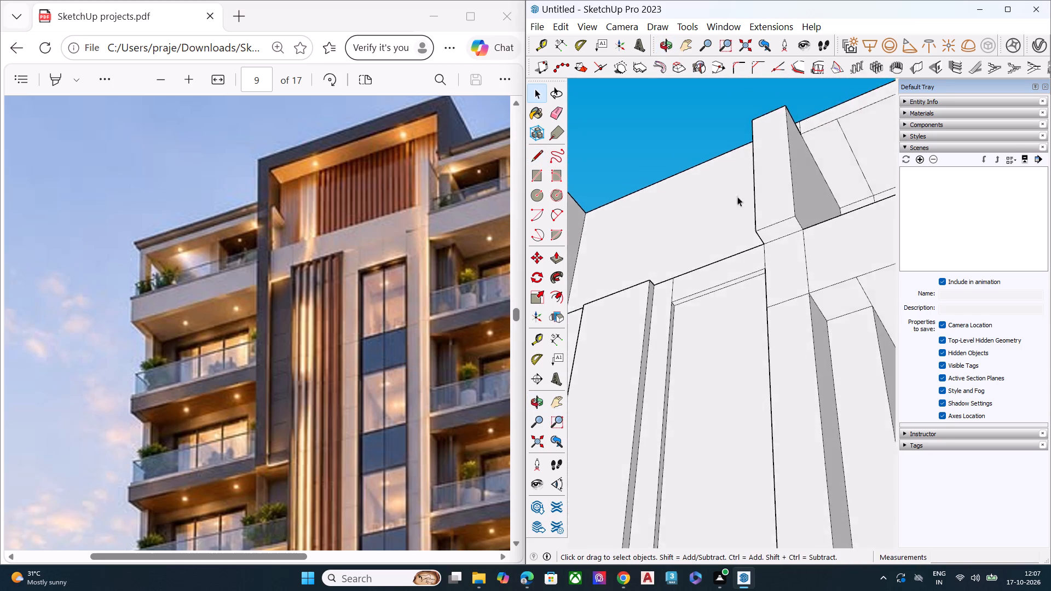
scroll(738, 241, "up", 3)
scroll(738, 244, "down", 2)
scroll(738, 244, "up", 4)
left_click(743, 314)
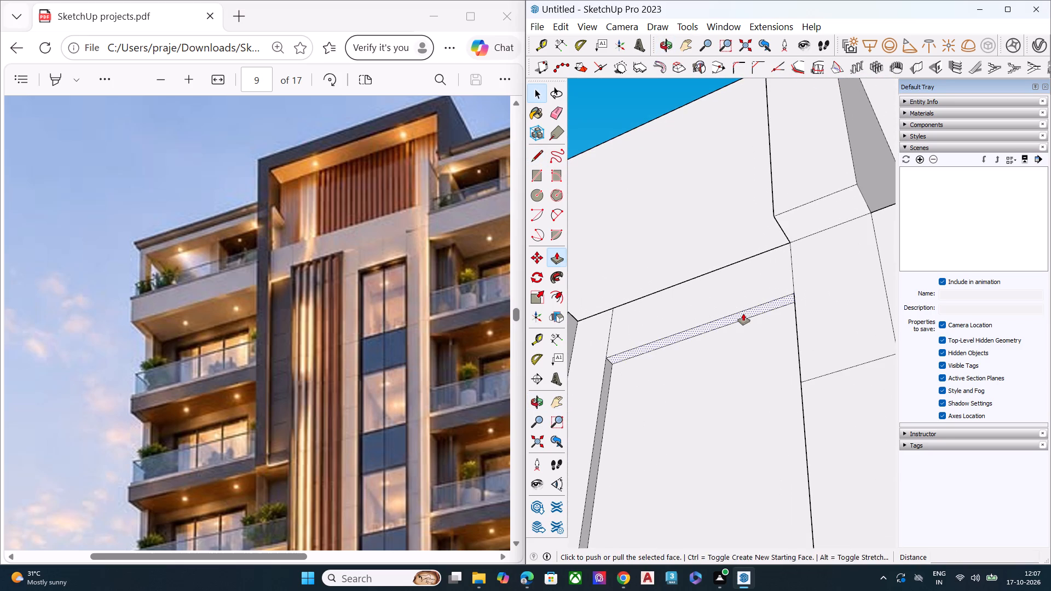
key("p")
left_click(743, 314)
scroll(743, 314, "down", 6)
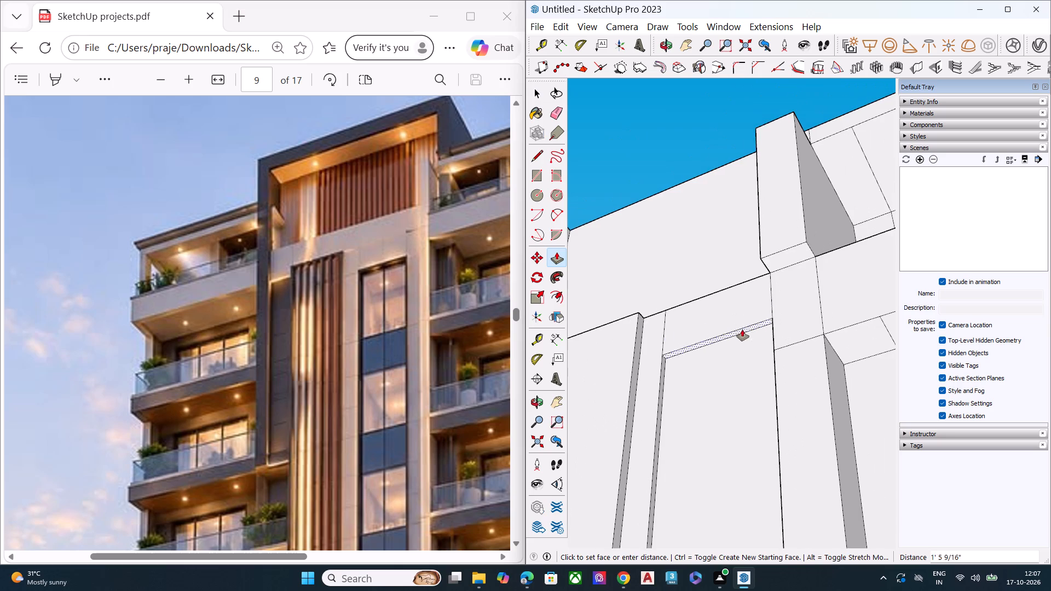
scroll(738, 344, "down", 4)
middle_click_drag(766, 371, 753, 475)
scroll(728, 386, "down", 6)
scroll(728, 386, "up", 1)
scroll(728, 386, "down", 1)
scroll(728, 386, "up", 3)
scroll(728, 386, "down", 3)
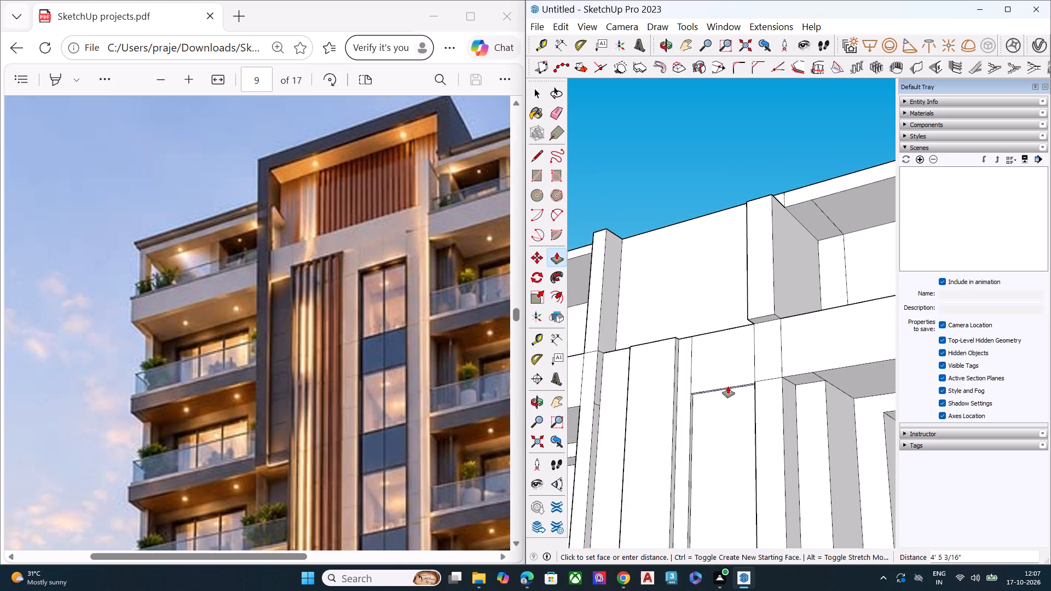
scroll(728, 386, "down", 3)
scroll(731, 375, "up", 2)
scroll(731, 375, "down", 2)
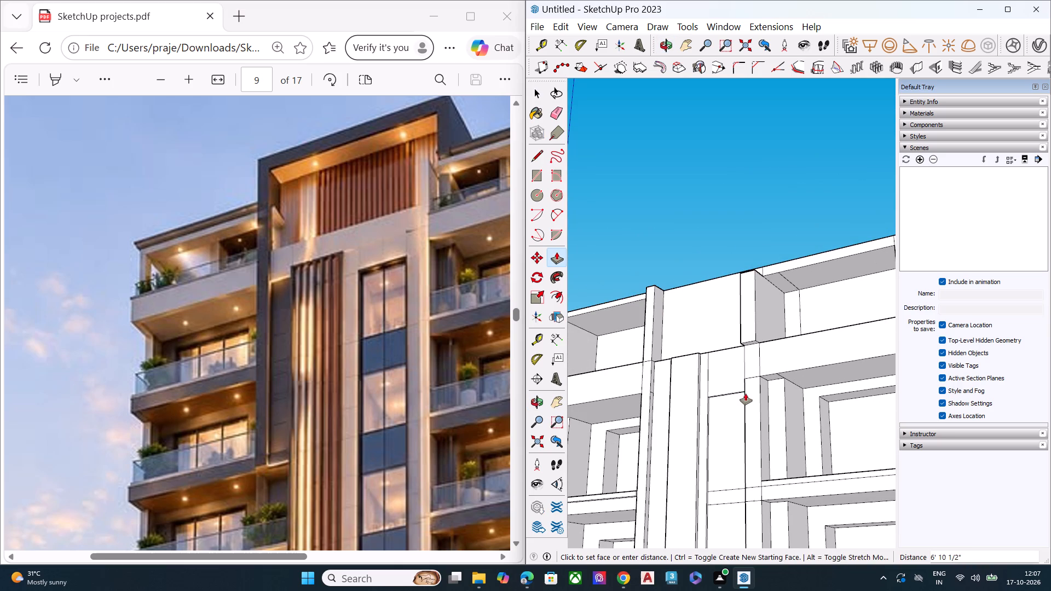
left_click(746, 395)
key("space")
Examine the central column's top ledge, the crown wall behind it and the fins on either side.
scroll(716, 363, "down", 1)
middle_click_drag(715, 363, 740, 413)
scroll(740, 356, "up", 2)
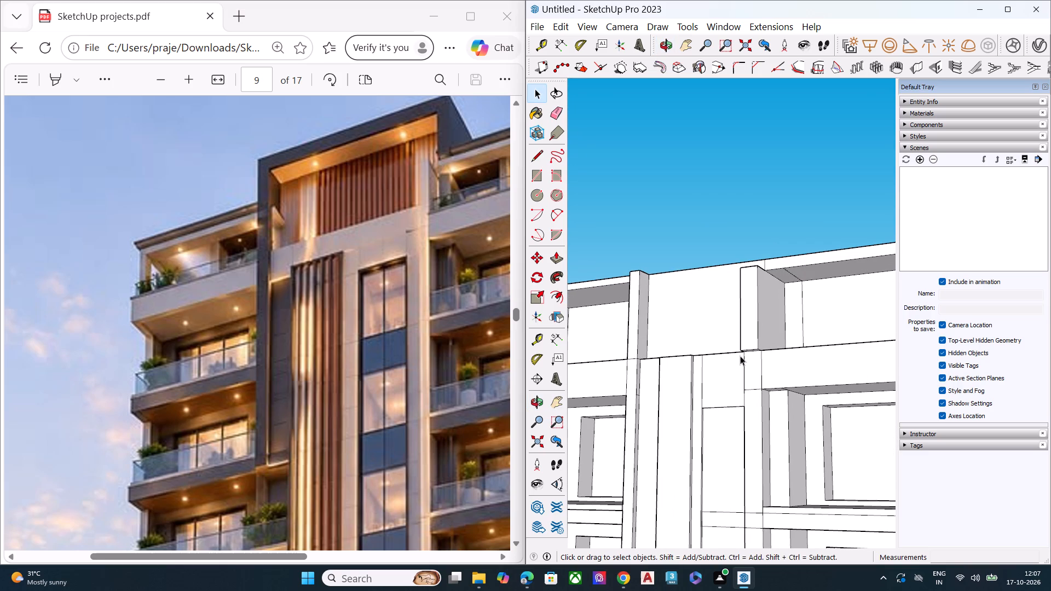
scroll(740, 356, "down", 2)
middle_click_drag(698, 384, 724, 590)
scroll(690, 347, "up", 3)
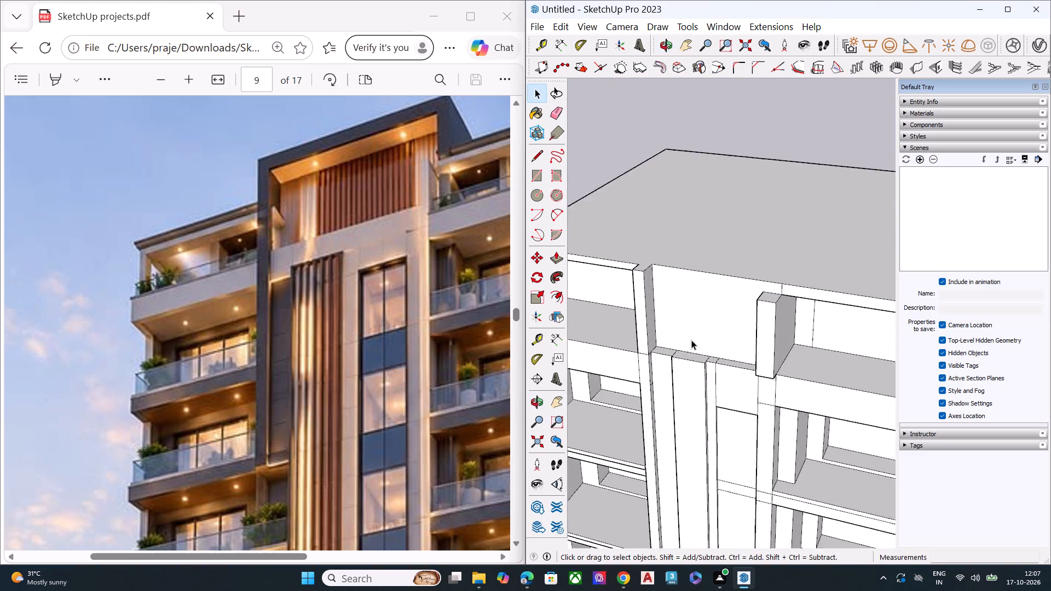
scroll(691, 340, "up", 5)
scroll(708, 361, "down", 1)
scroll(708, 361, "up", 1)
scroll(708, 361, "down", 1)
scroll(708, 361, "up", 4)
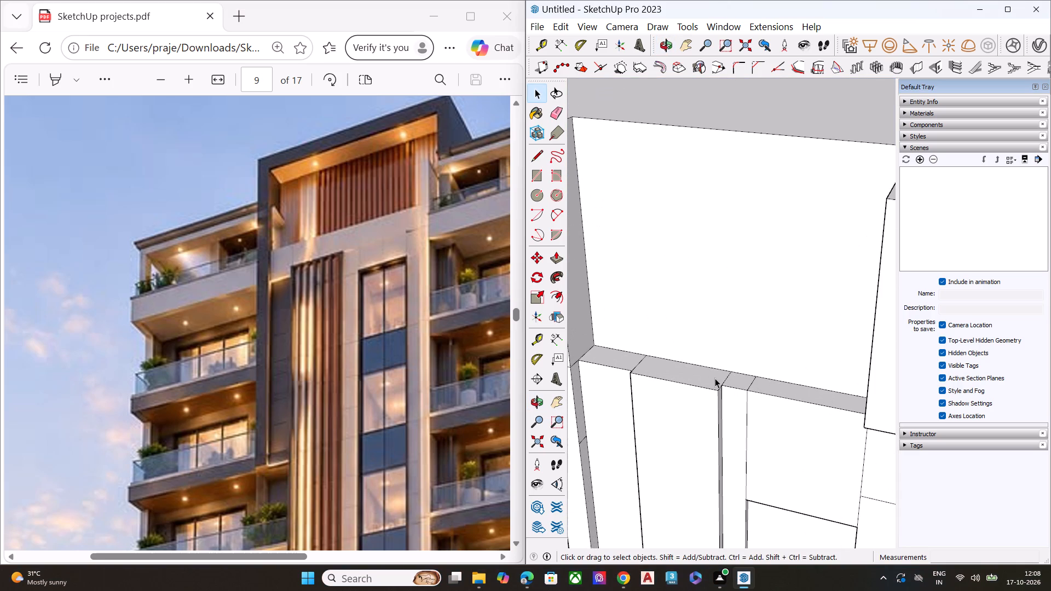
scroll(715, 378, "down", 9)
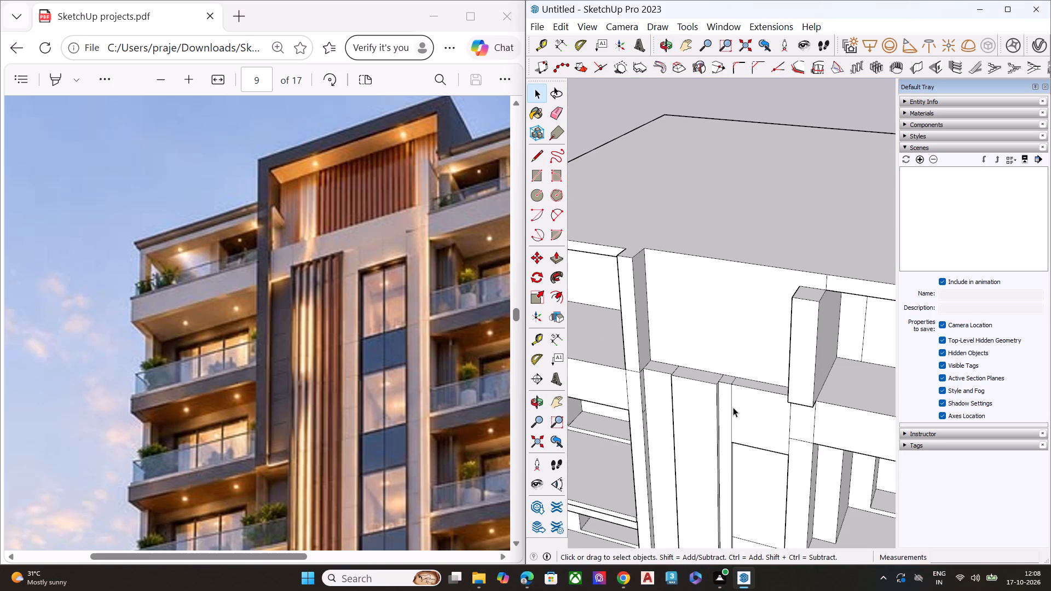
Examine the top of the central column, where its panel and side strips meet the ledge below the crown wall.
scroll(736, 452, "up", 7)
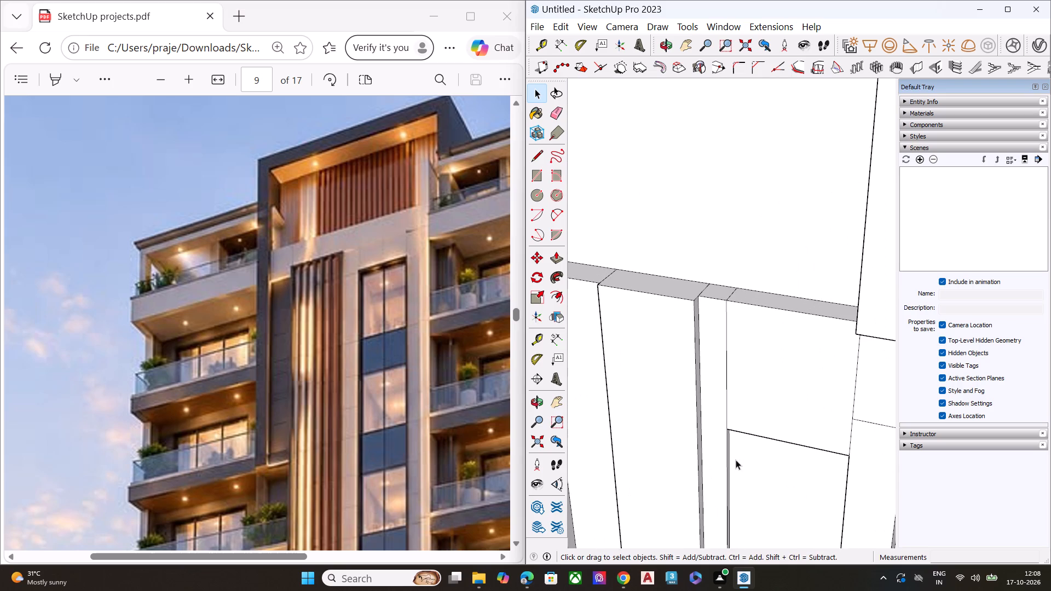
middle_click_drag(748, 423, 789, 282)
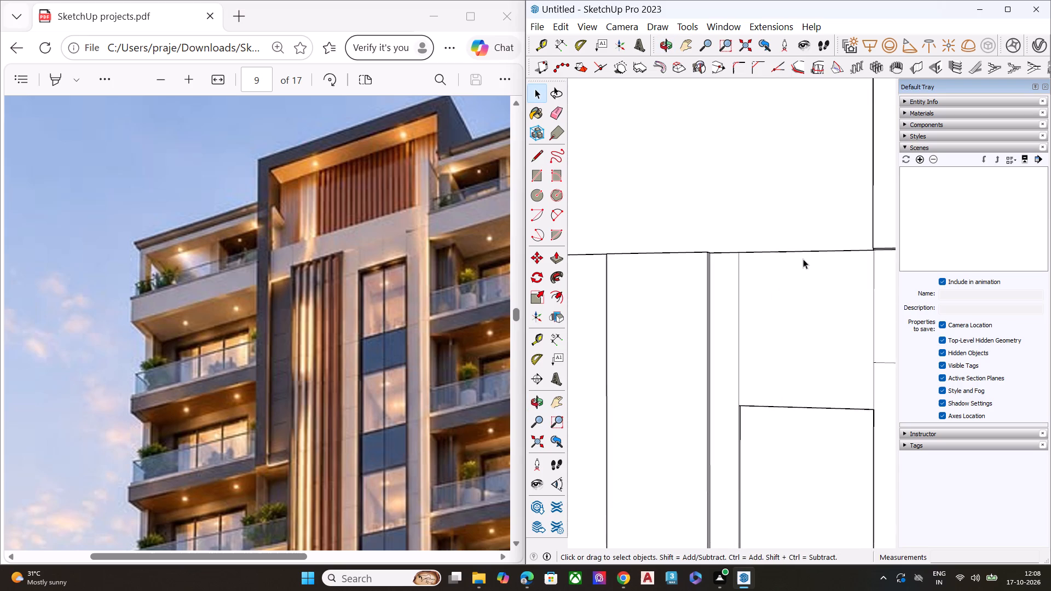
scroll(803, 259, "up", 1)
scroll(802, 264, "down", 4)
scroll(798, 279, "up", 1)
scroll(798, 279, "down", 9)
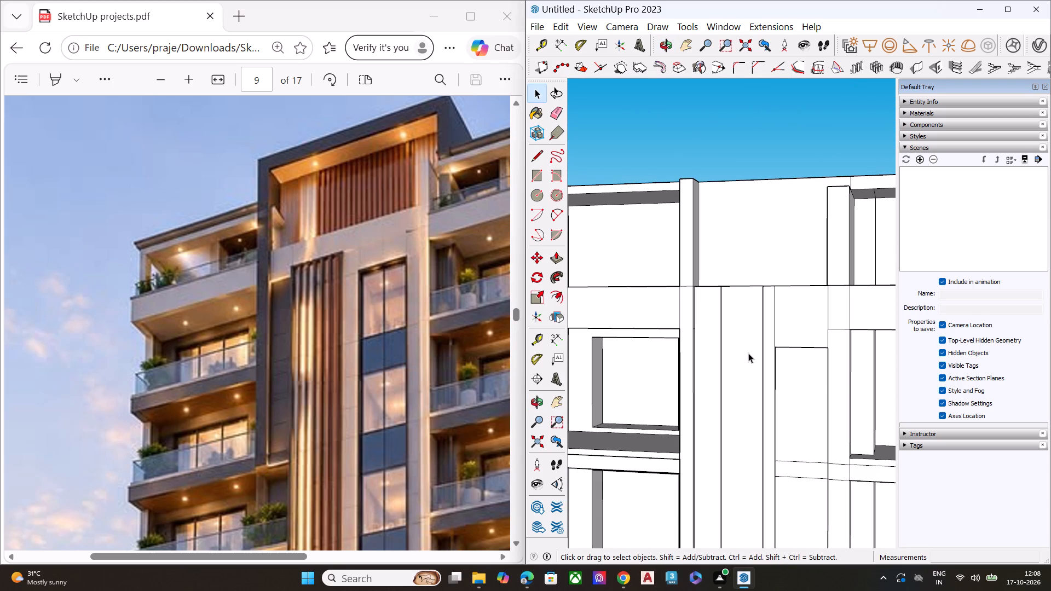
middle_click_drag(822, 331, 823, 336)
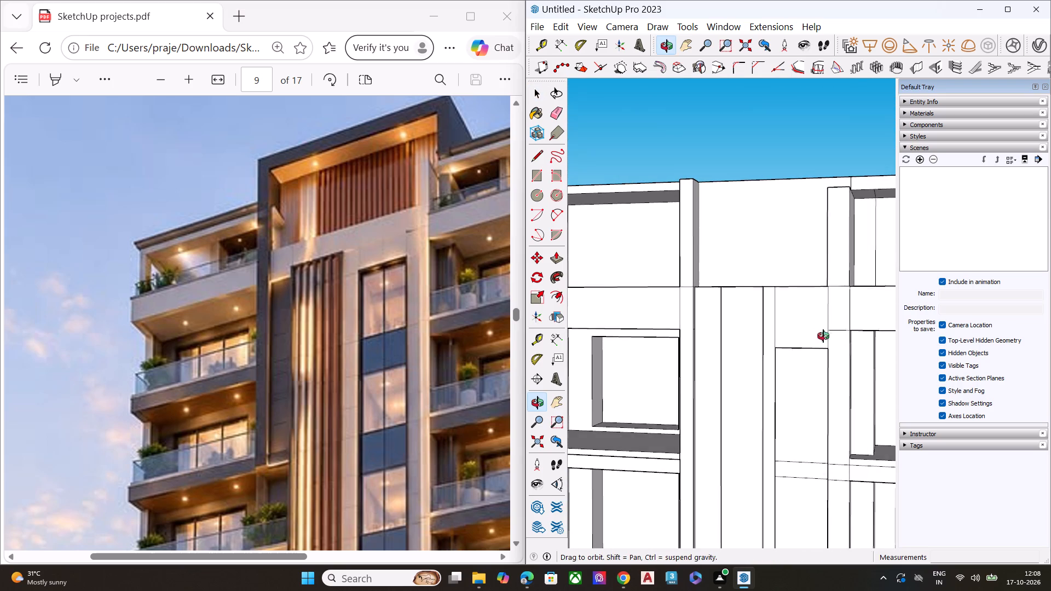
middle_click_drag(823, 336, 737, 422)
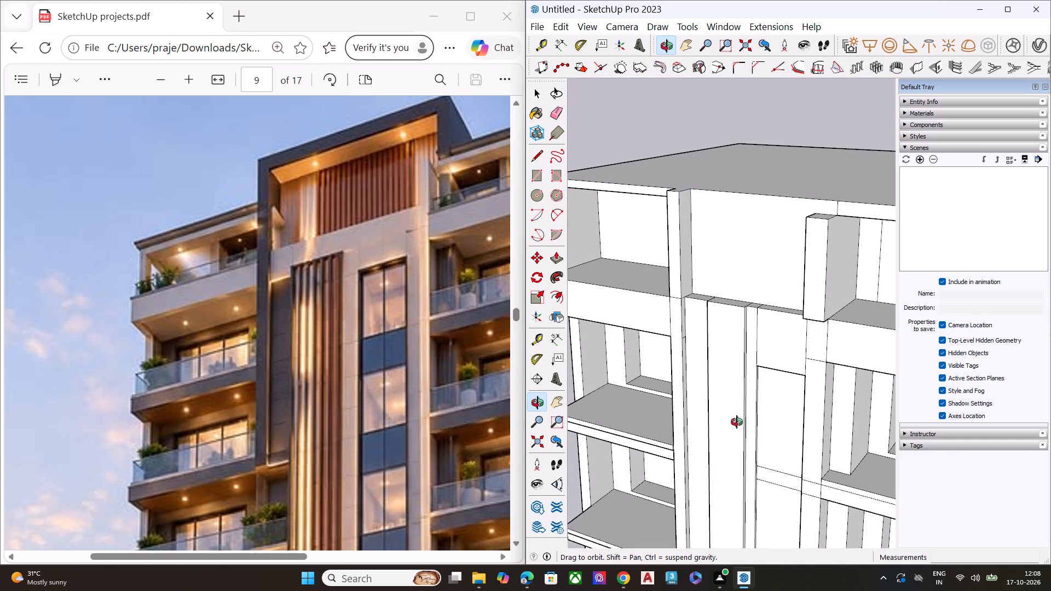
middle_click_drag(737, 422, 892, 254)
Draw a horizontal line across the column's narrow strip beside the fin, from the fin's existing edge mark to the projecting panel's inner corner.
scroll(892, 254, "down", 1)
scroll(738, 311, "up", 10)
middle_click_drag(721, 321, 562, 375)
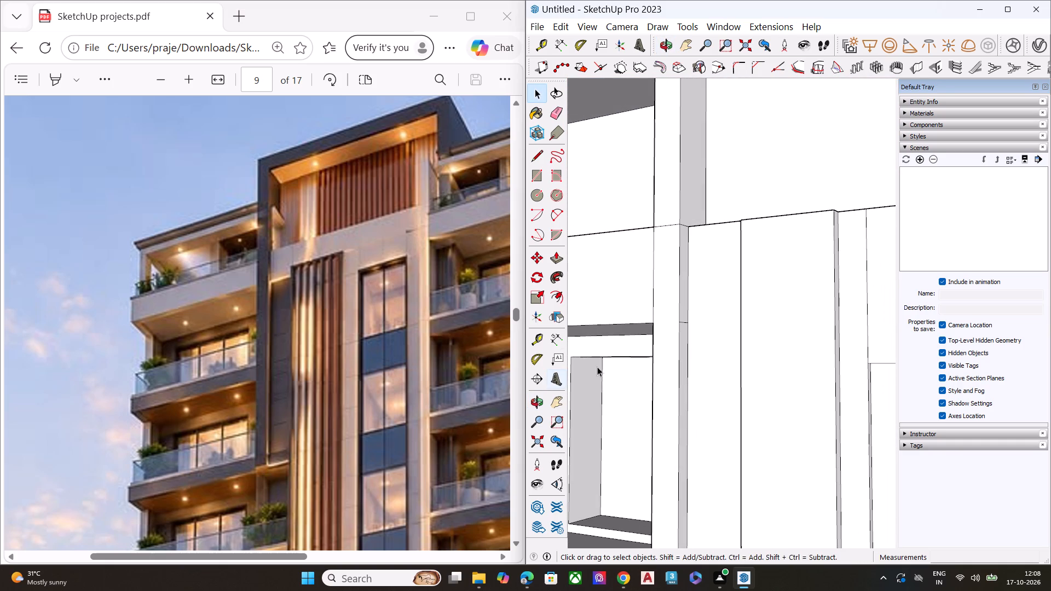
key("l")
left_click(688, 323)
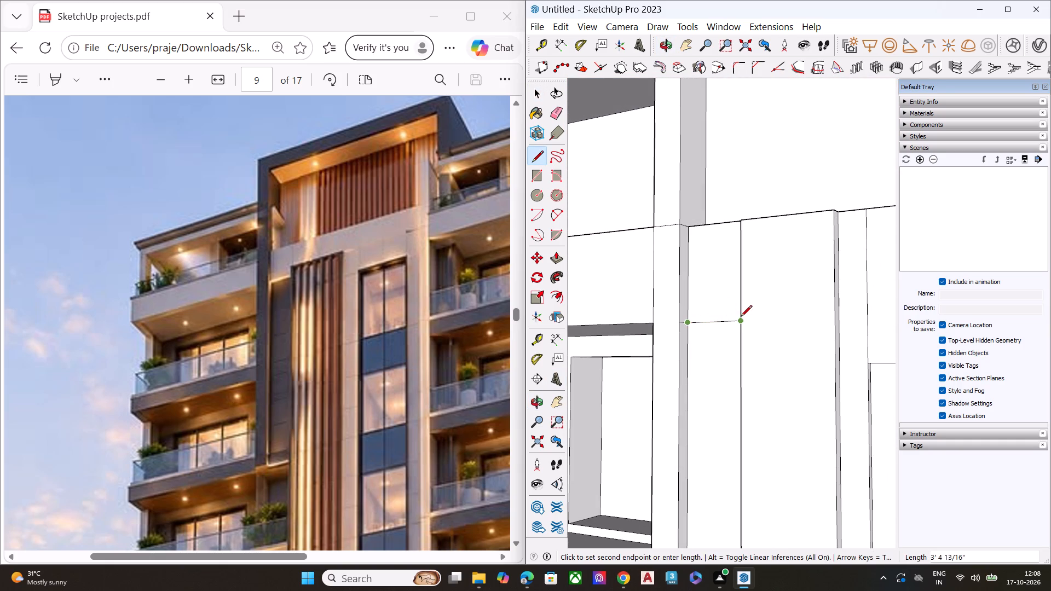
middle_click_drag(742, 317, 726, 449)
scroll(737, 361, "up", 9)
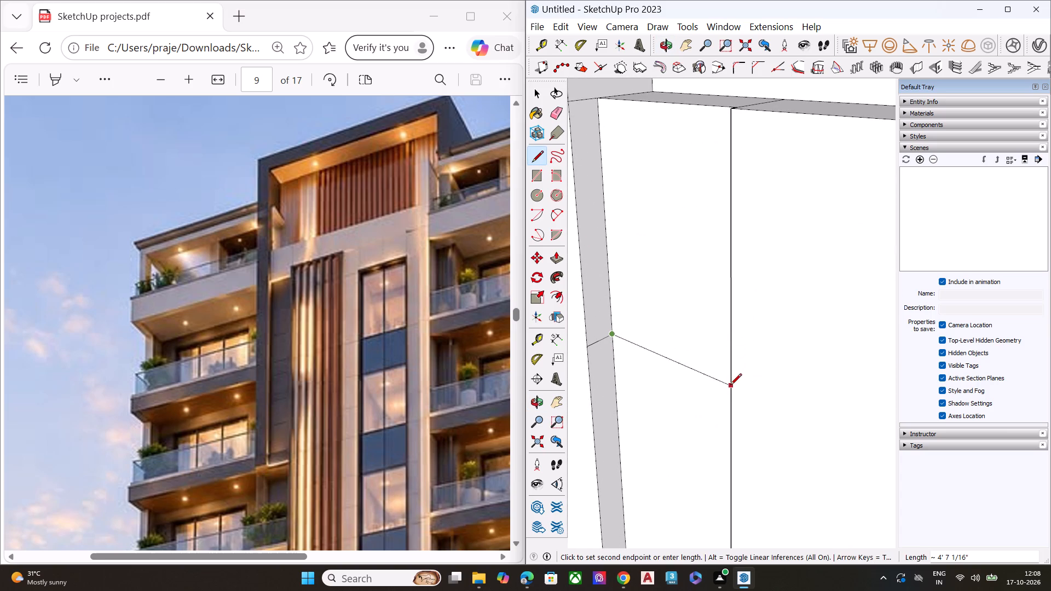
middle_click_drag(736, 355, 1050, 395)
scroll(790, 358, "up", 4)
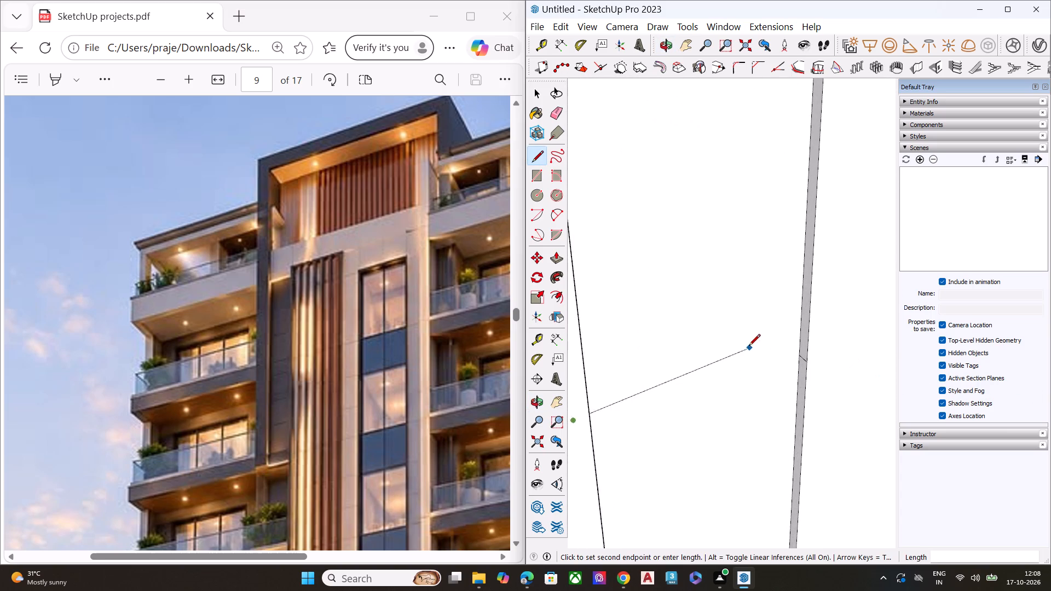
scroll(749, 346, "up", 2)
left_click(810, 357)
key("space")
scroll(738, 350, "down", 7)
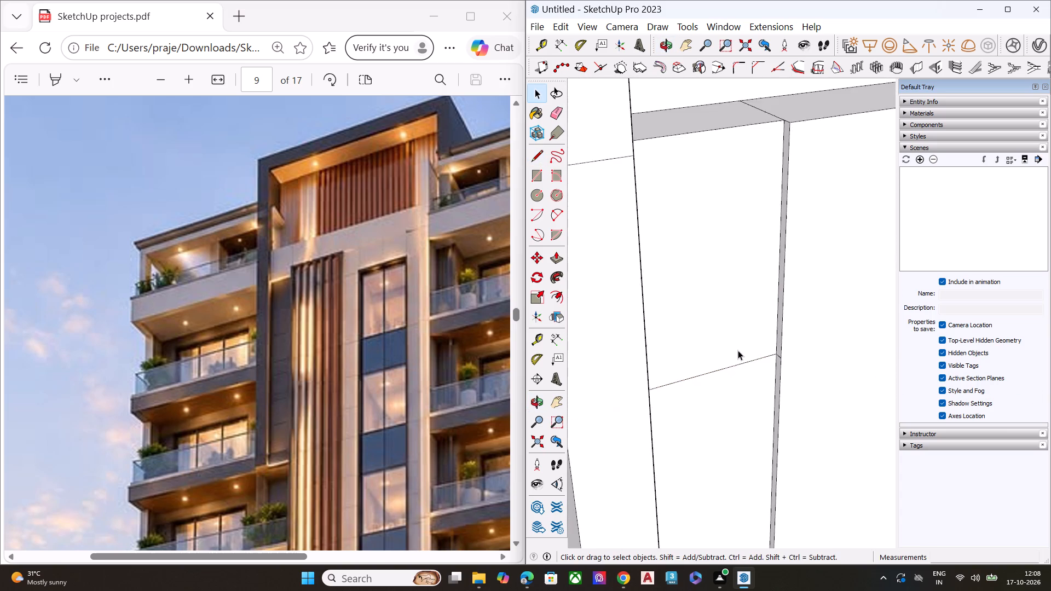
Examine how the new strip line aligns with the panel, the tall window recess and the floor band beyond.
scroll(738, 350, "down", 6)
middle_click_drag(764, 354, 500, 382)
scroll(661, 332, "down", 6)
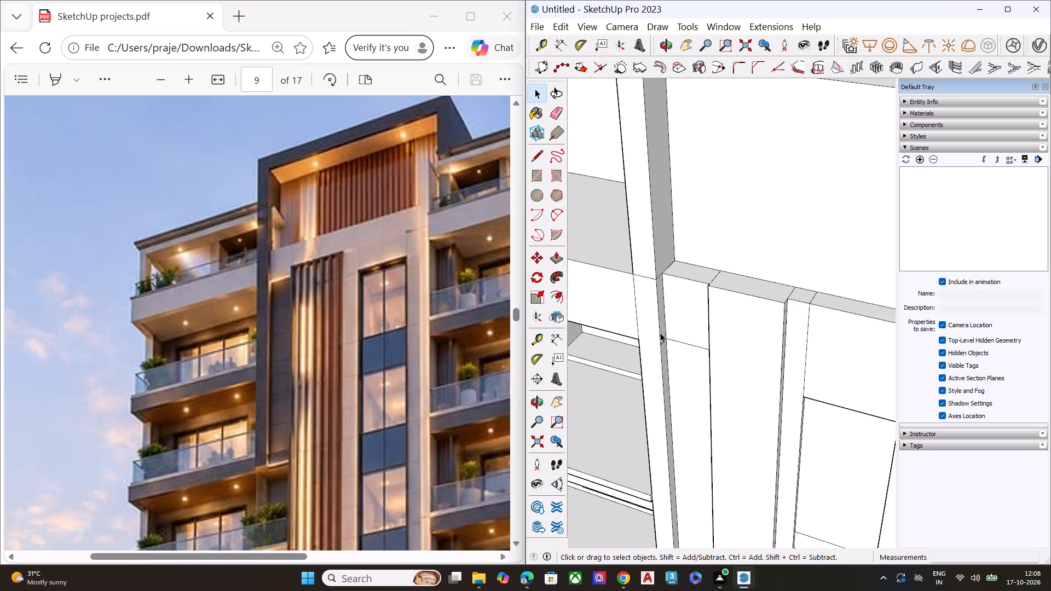
scroll(660, 333, "down", 1)
middle_click_drag(781, 345, 844, 153)
scroll(642, 330, "down", 2)
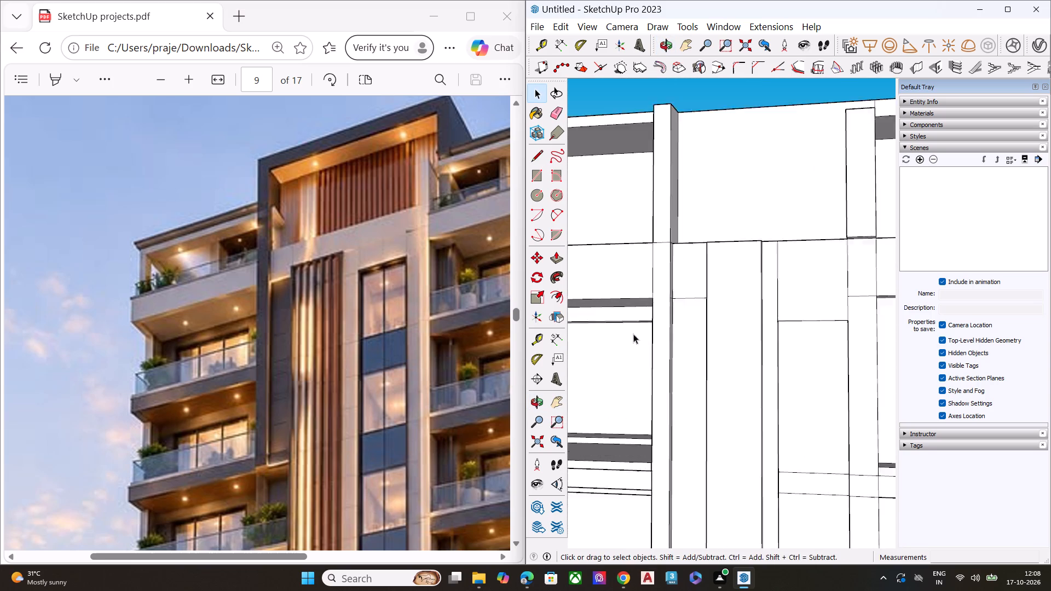
scroll(633, 334, "down", 5)
scroll(768, 303, "up", 1)
scroll(760, 303, "down", 2)
scroll(758, 303, "up", 8)
scroll(679, 334, "up", 2)
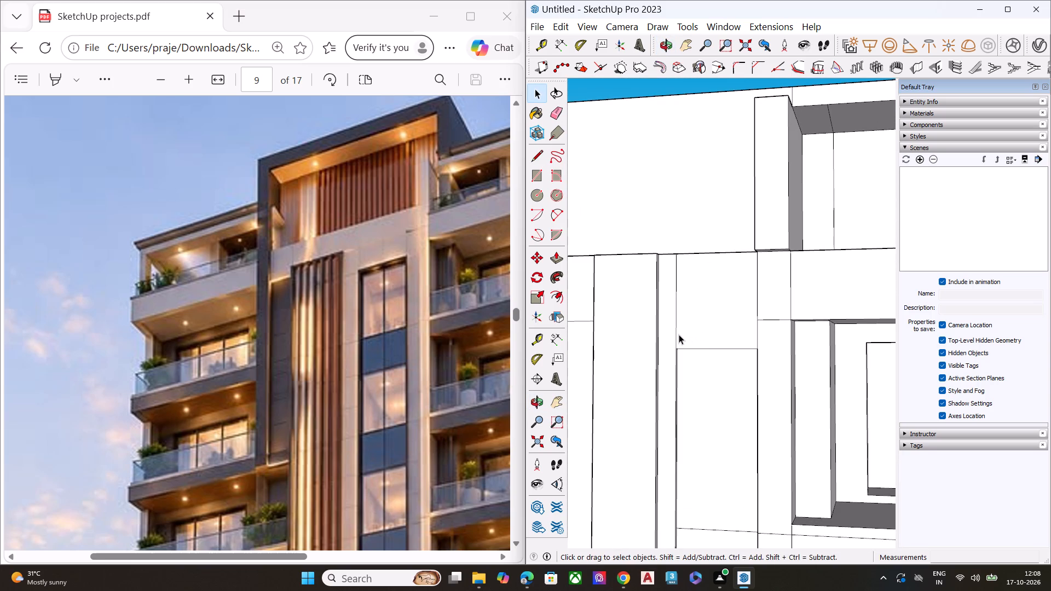
scroll(679, 334, "up", 4)
scroll(679, 334, "down", 1)
scroll(679, 334, "up", 1)
scroll(679, 334, "down", 5)
key("l")
scroll(682, 327, "down", 2)
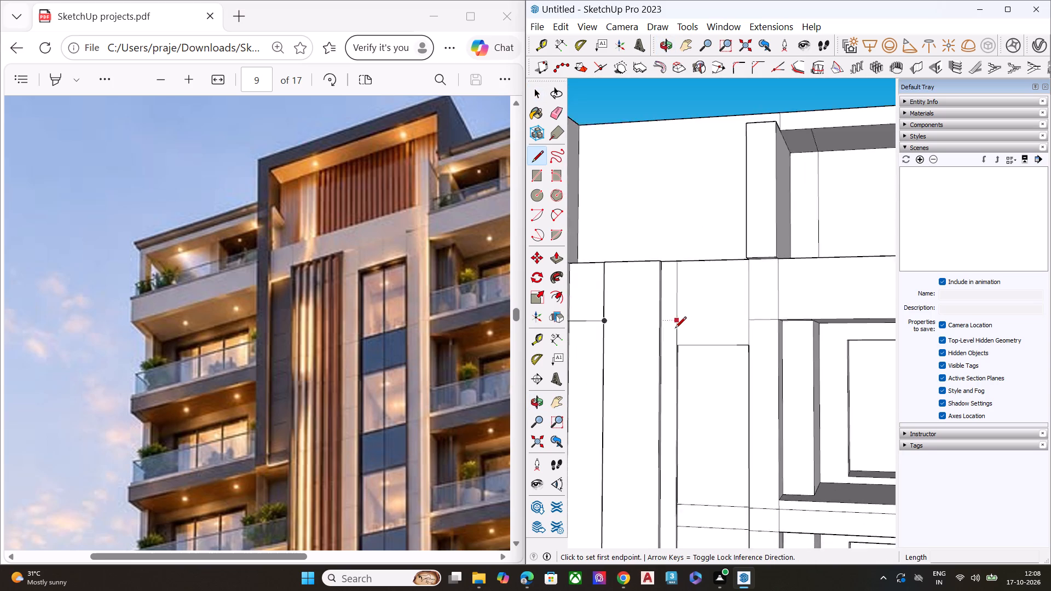
scroll(675, 329, "down", 2)
key("space")
Draw a horizontal line about 6' 11 15/16" long across the column's projecting central panel, level with the strip line.
middle_click_drag(641, 297, 875, 419)
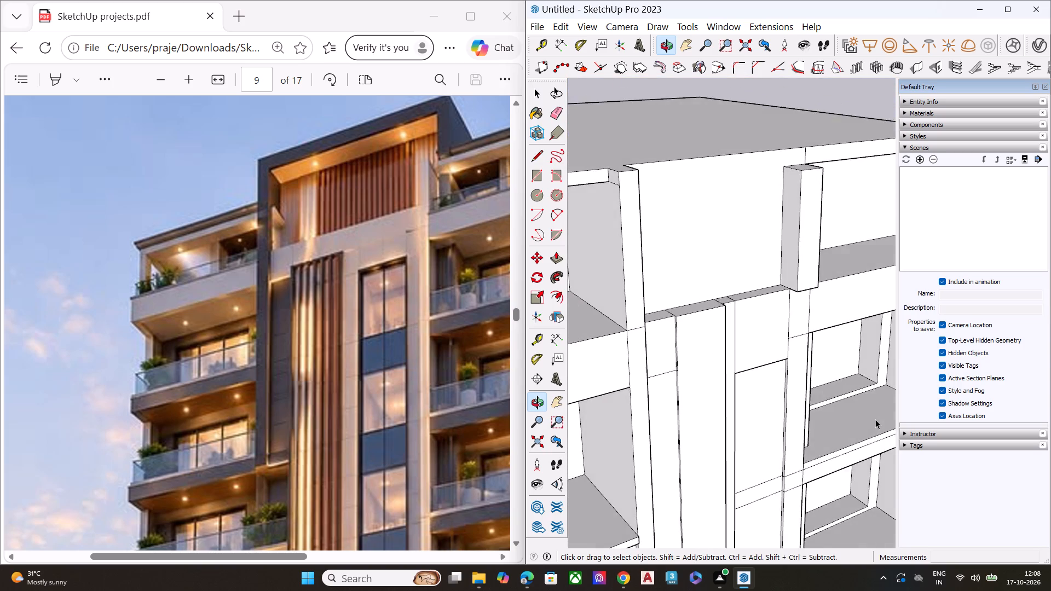
scroll(645, 337, "up", 1)
scroll(641, 336, "down", 1)
scroll(641, 336, "up", 6)
middle_click_drag(757, 388, 789, 366)
scroll(765, 373, "up", 10)
key("l")
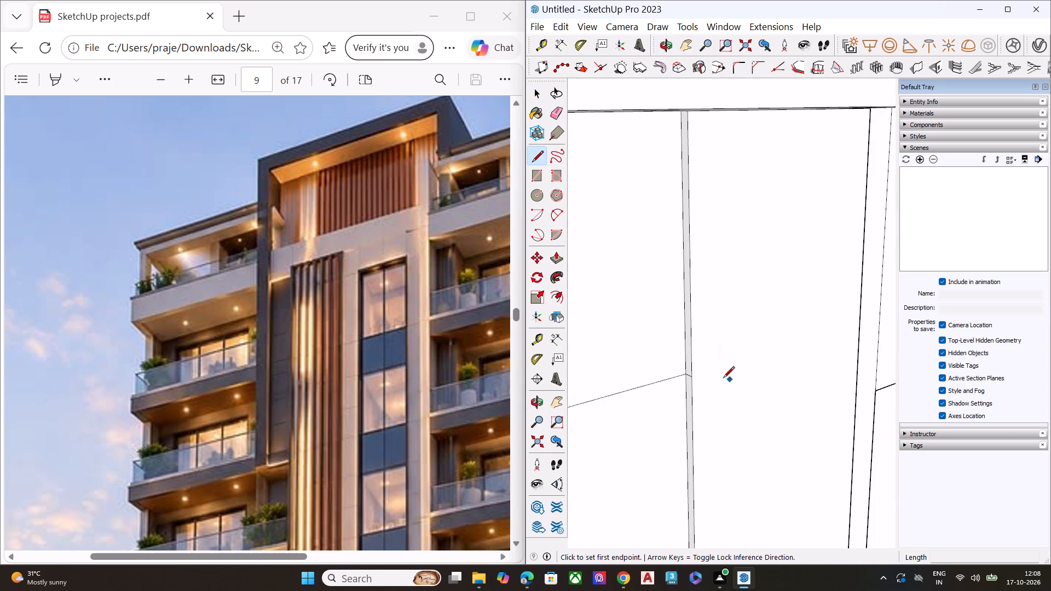
left_click(694, 376)
scroll(741, 359, "down", 6)
middle_click_drag(813, 337, 537, 363)
scroll(619, 356, "down", 6)
scroll(631, 355, "up", 1)
scroll(638, 355, "down", 2)
scroll(705, 344, "down", 1)
scroll(706, 344, "up", 1)
scroll(711, 343, "down", 5)
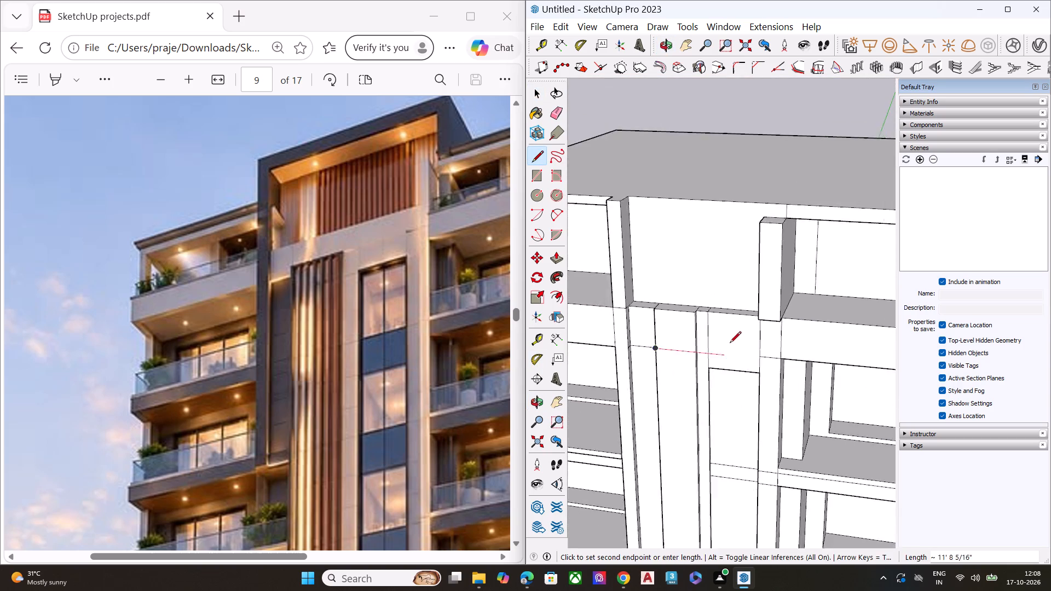
scroll(730, 344, "down", 4)
scroll(691, 352, "up", 10)
left_click(734, 346)
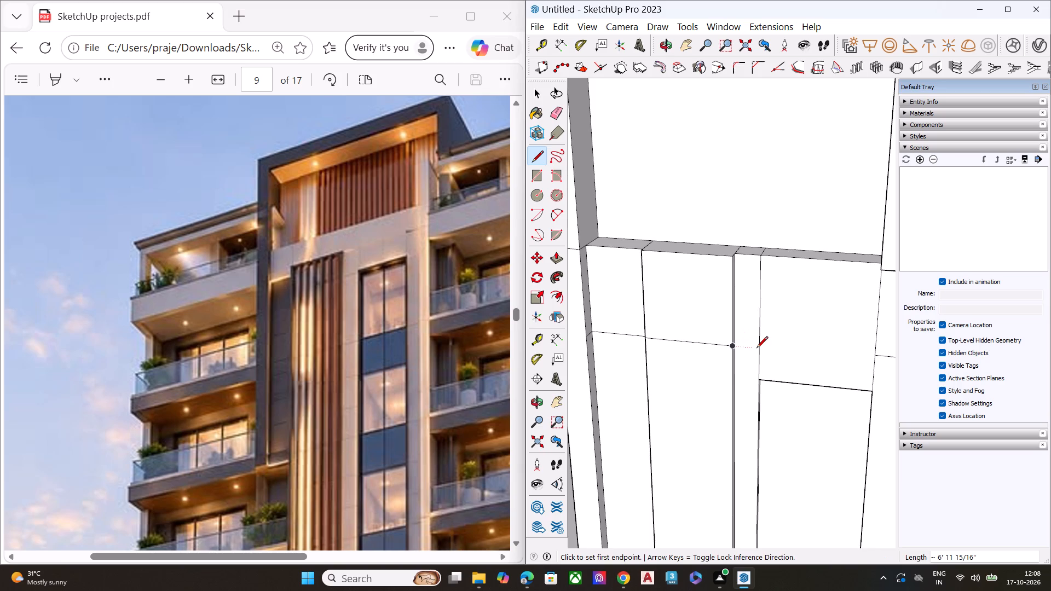
Continue the line 8 13/16" across the panel's side face and about 1' 11 7/16" across the adjoining narrow strip.
middle_click_drag(754, 349, 602, 356)
scroll(663, 341, "up", 7)
scroll(700, 337, "down", 1)
scroll(709, 339, "up", 1)
left_click(725, 352)
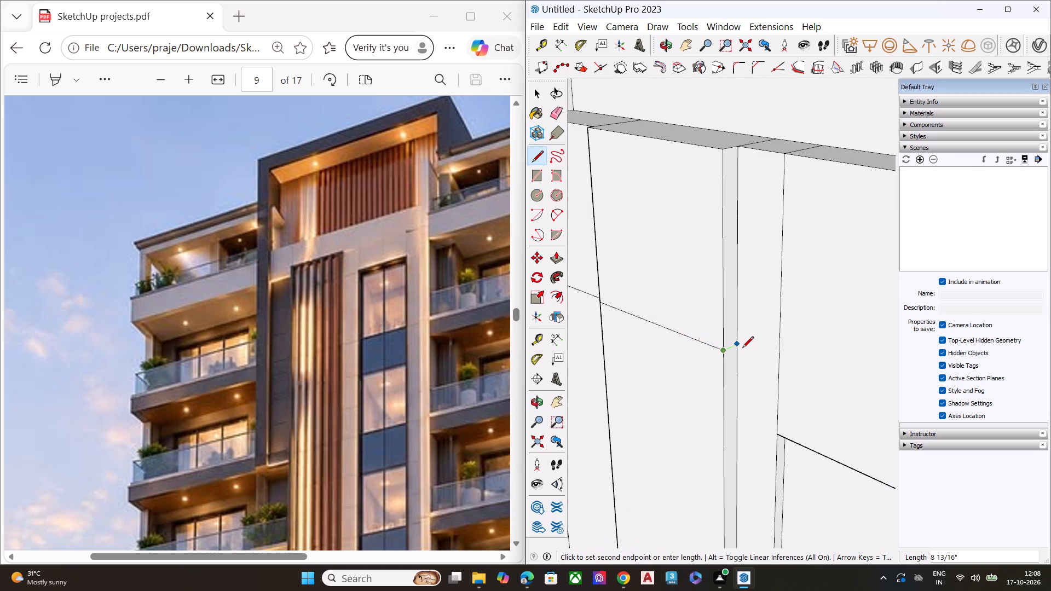
left_click(739, 346)
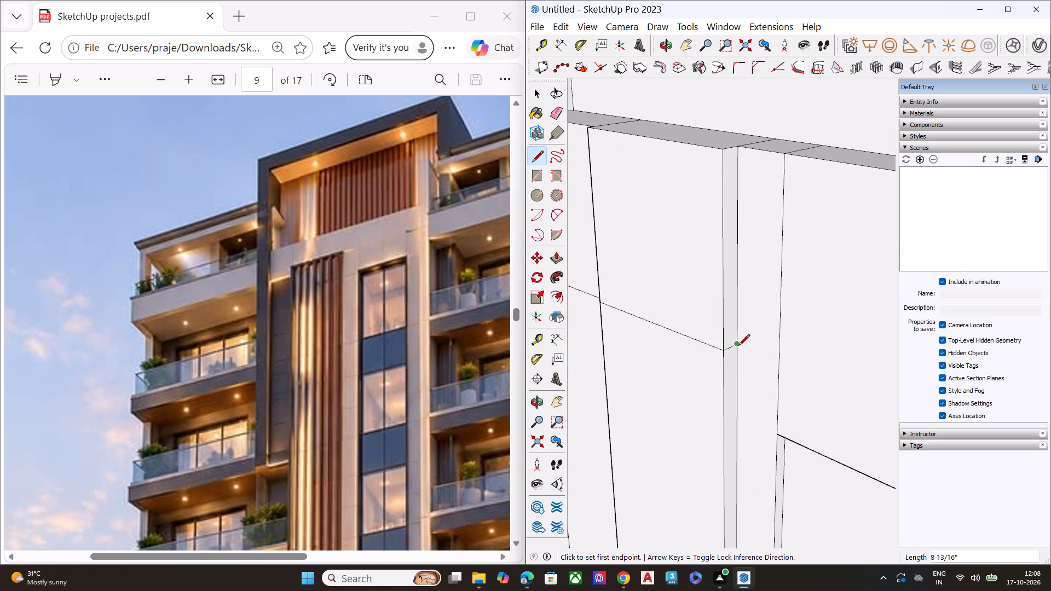
left_click(738, 346)
left_click(781, 361)
Extend the horizontal line about 8' 8 5/8" across the wall above the tall window recess to the far edge.
scroll(703, 350, "down", 16)
middle_click_drag(703, 371, 874, 273)
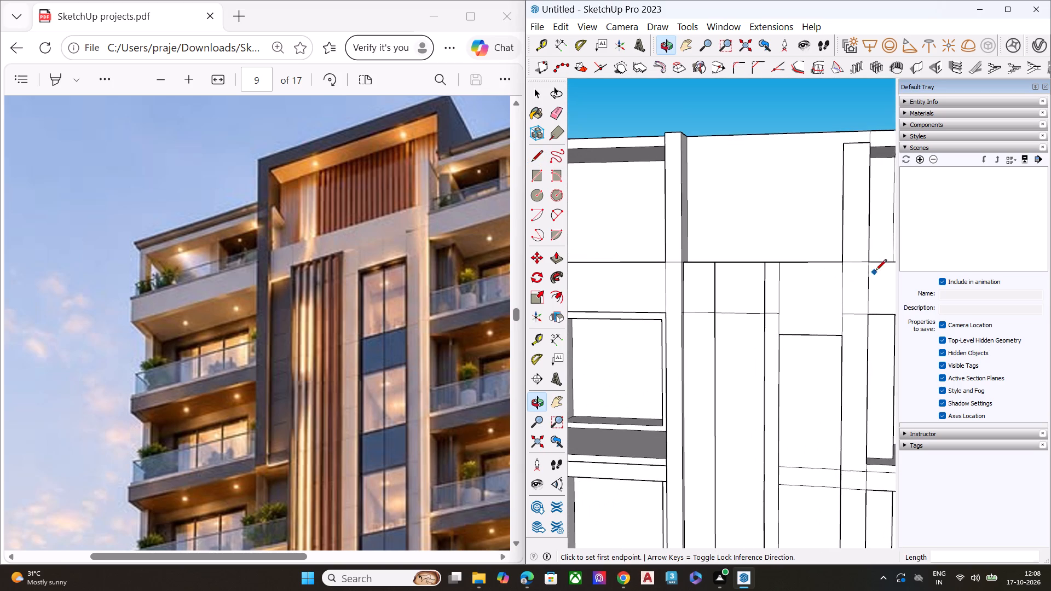
scroll(818, 321, "down", 3)
scroll(804, 328, "up", 7)
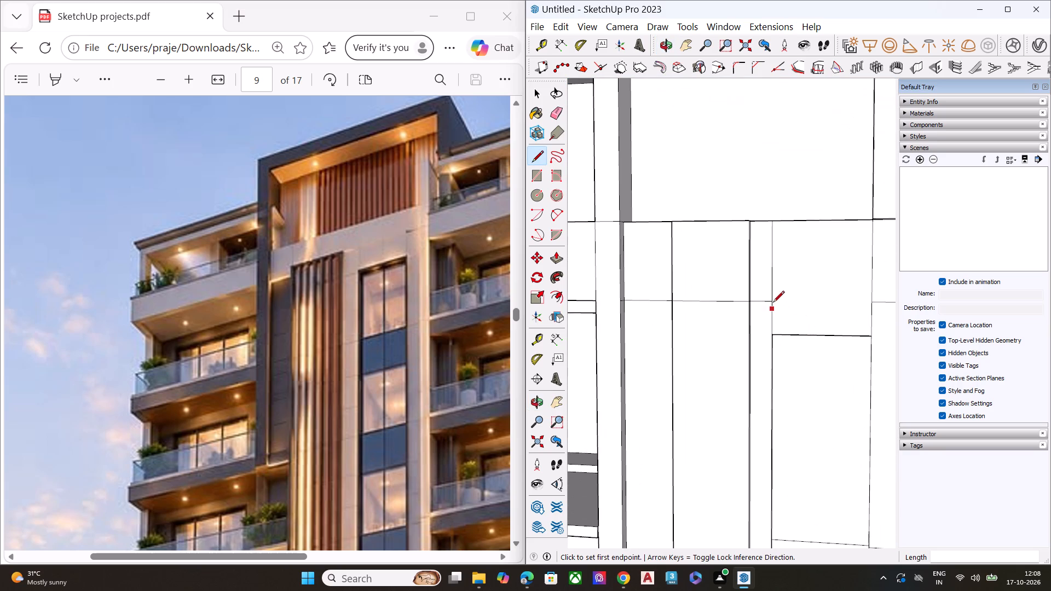
left_click(772, 303)
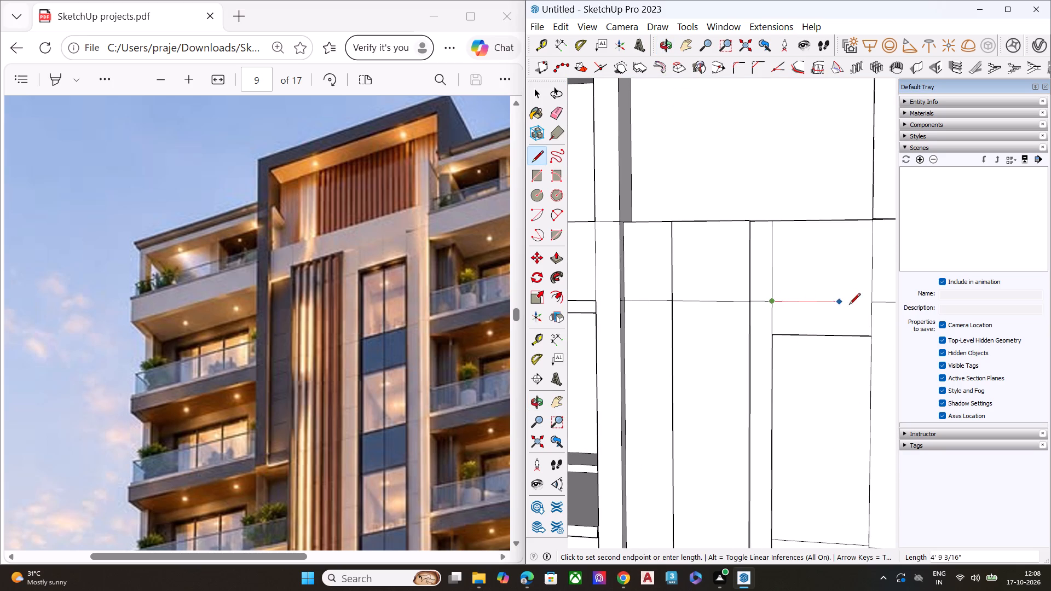
left_click(871, 302)
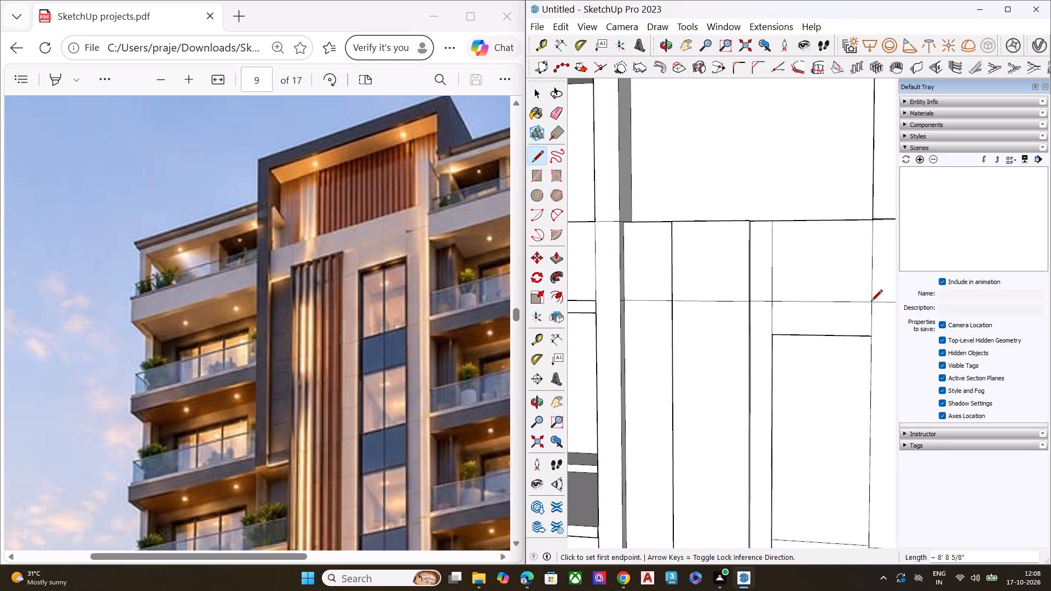
key("space")
Push the projecting central panel's section above the dividing line back 3 3/8".
scroll(735, 325, "down", 1)
scroll(733, 328, "up", 1)
scroll(731, 331, "down", 1)
scroll(731, 331, "up", 1)
scroll(731, 331, "down", 3)
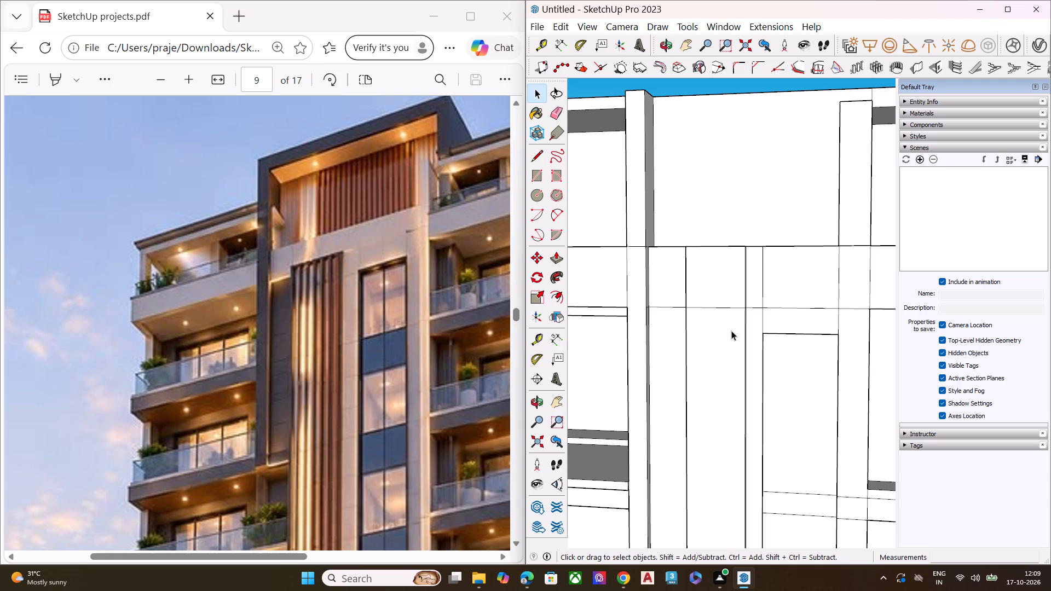
scroll(673, 241, "down", 8)
middle_click_drag(742, 299, 715, 344)
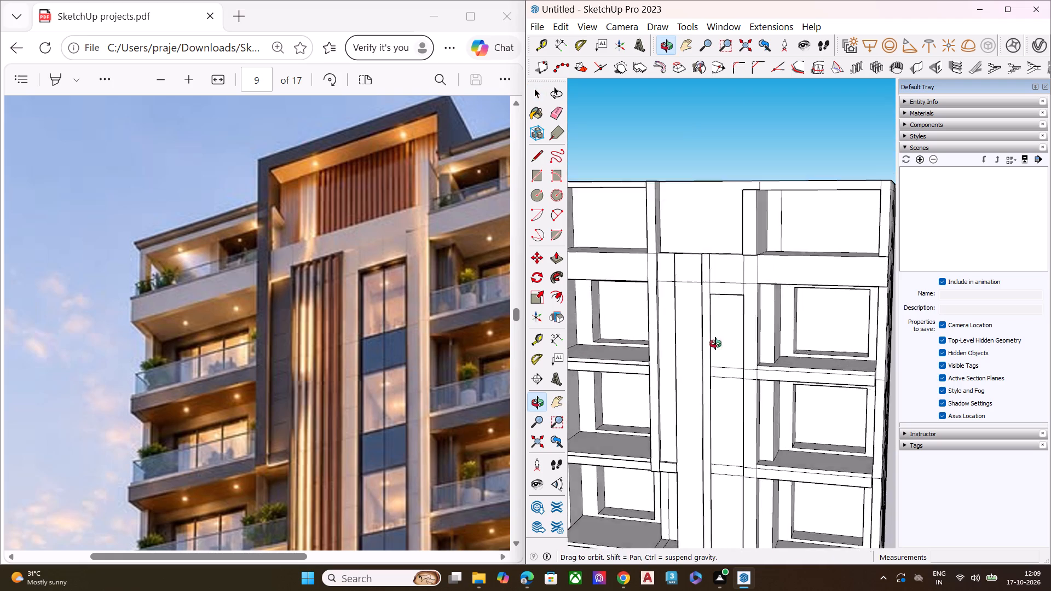
middle_click_drag(715, 344, 651, 391)
scroll(671, 286, "up", 2)
scroll(690, 255, "down", 1)
scroll(692, 253, "up", 6)
scroll(656, 320, "up", 7)
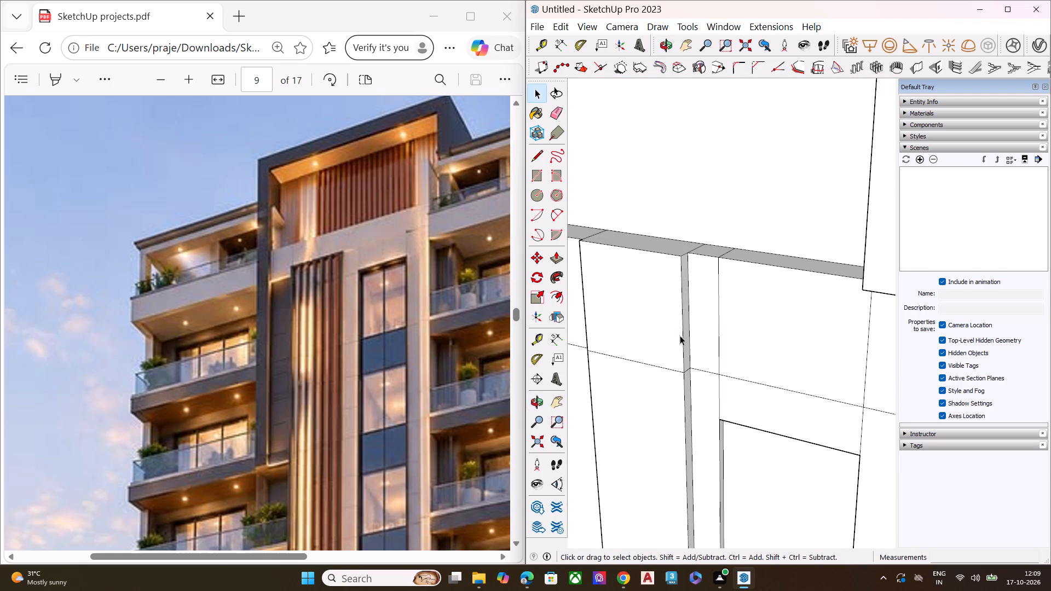
left_click(677, 345)
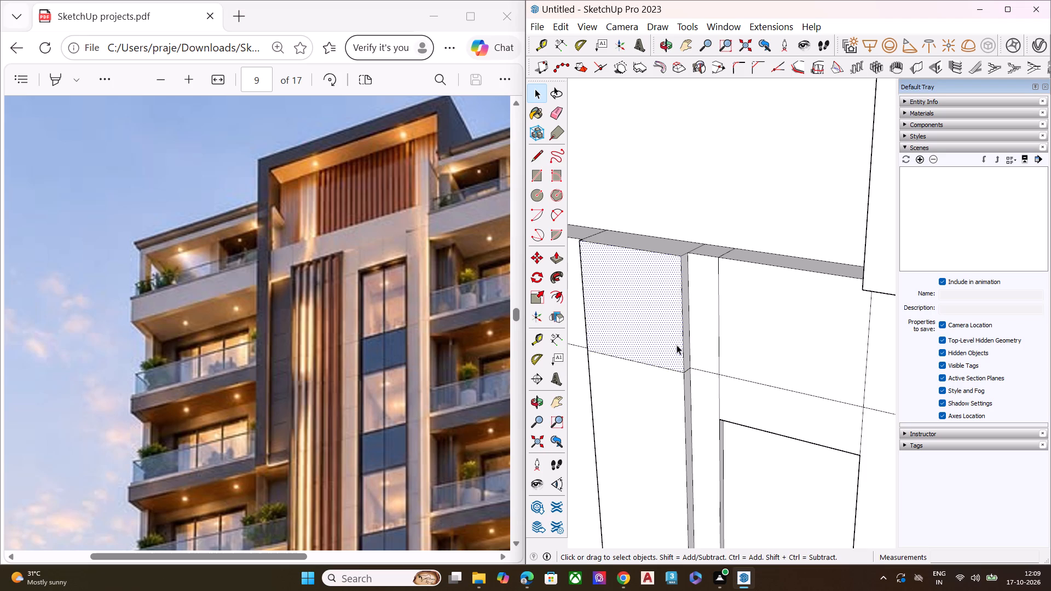
key("p")
left_click(677, 345)
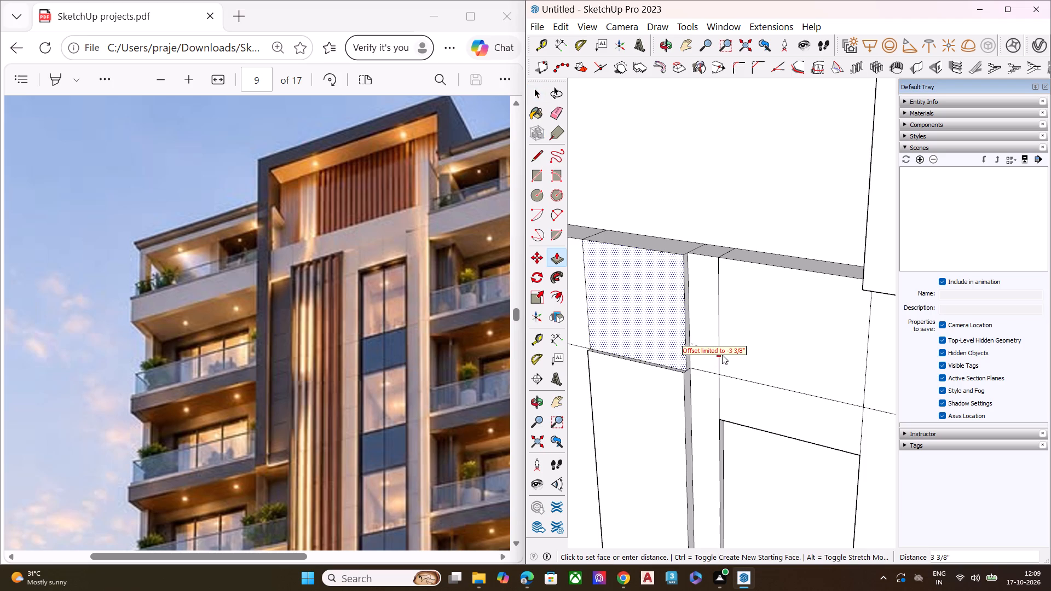
left_click(711, 256)
Push the same upper panel section back a further 5 7/16", flush with the narrow strip beside it.
scroll(668, 260, "up", 7)
scroll(668, 259, "down", 2)
key("space")
scroll(668, 259, "up", 1)
left_click(671, 263)
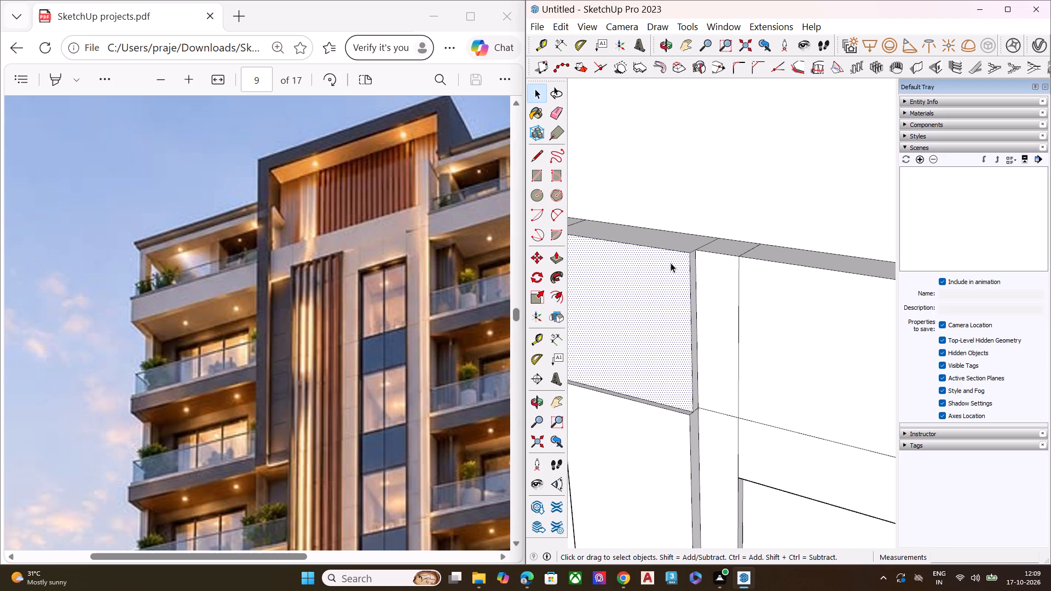
key("p")
left_click(671, 263)
left_click(694, 247)
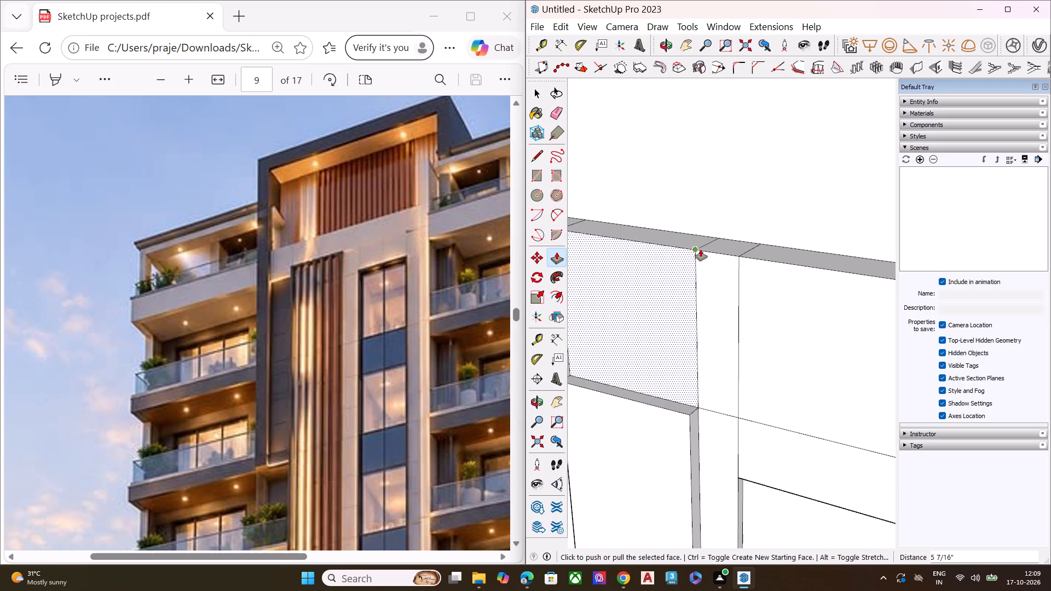
Push the fin-side strip's section above the dividing line back, flush with the recessed upper panel section.
key("space")
middle_click_drag(716, 263, 795, 270)
scroll(825, 262, "down", 7)
scroll(628, 289, "up", 4)
scroll(628, 290, "down", 1)
scroll(628, 290, "up", 3)
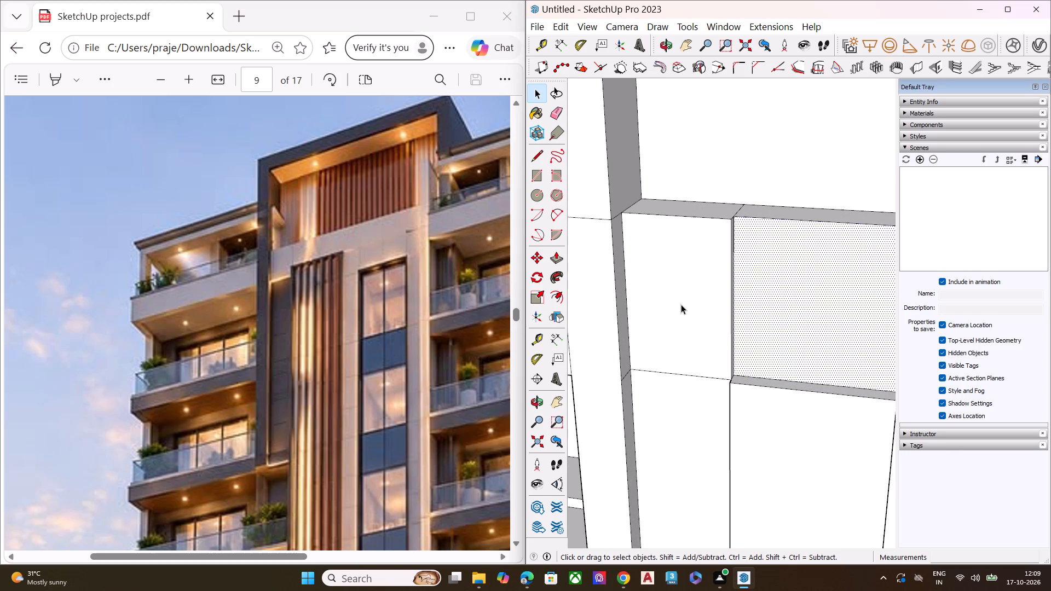
left_click(681, 304)
middle_click_drag(755, 304, 601, 397)
scroll(625, 337, "up", 1)
scroll(628, 332, "down", 1)
scroll(629, 331, "up", 2)
scroll(636, 321, "down", 1)
scroll(636, 321, "up", 3)
key("p")
left_click(637, 321)
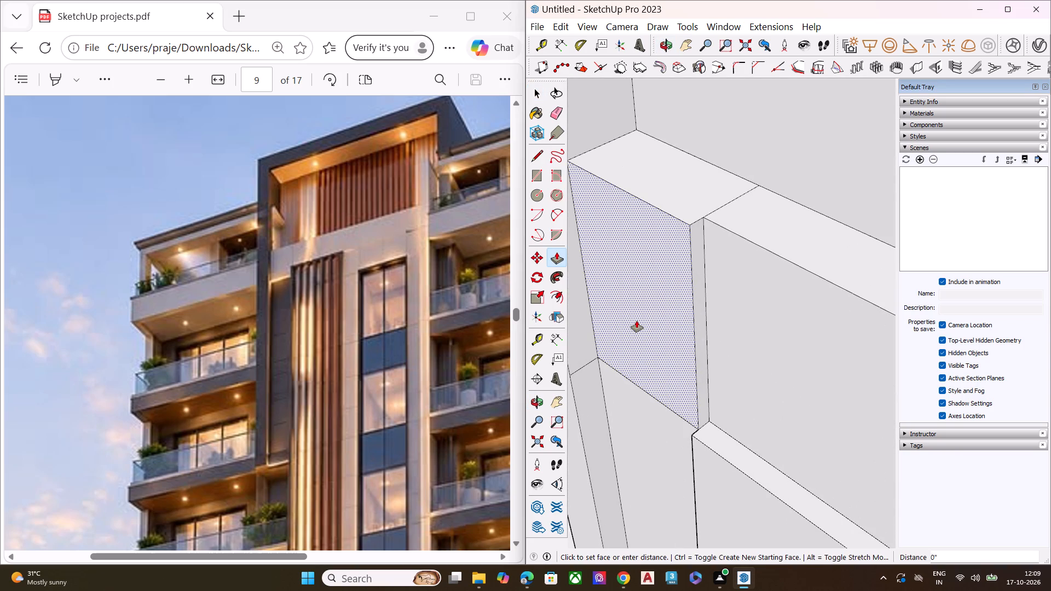
left_click(702, 238)
key("space")
scroll(687, 256, "down", 4)
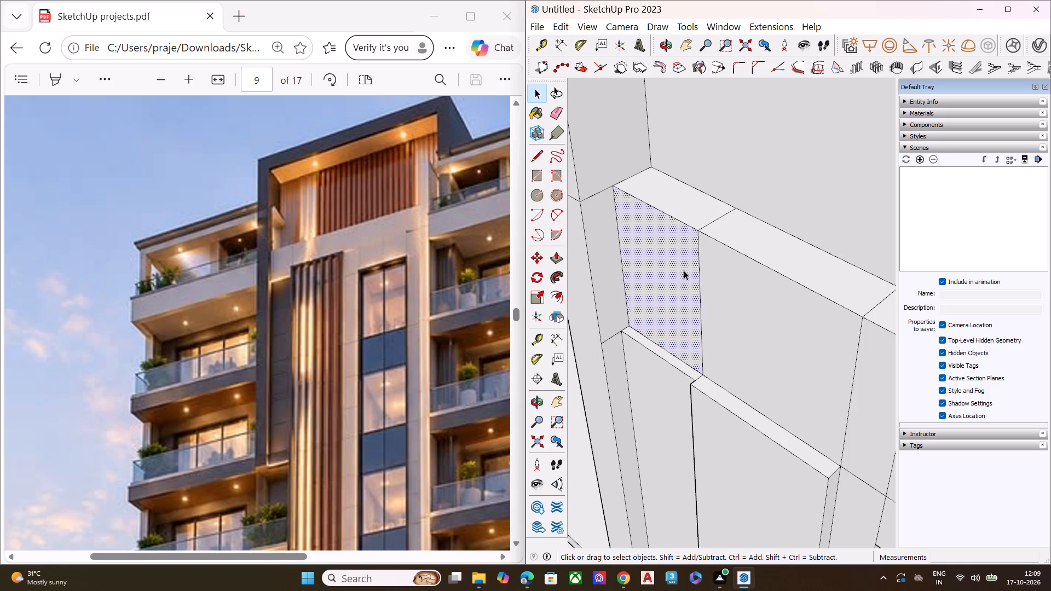
Erase the four vertical dividing lines on the flush band between the crown and the central column's panel and window recess.
scroll(659, 256, "down", 5)
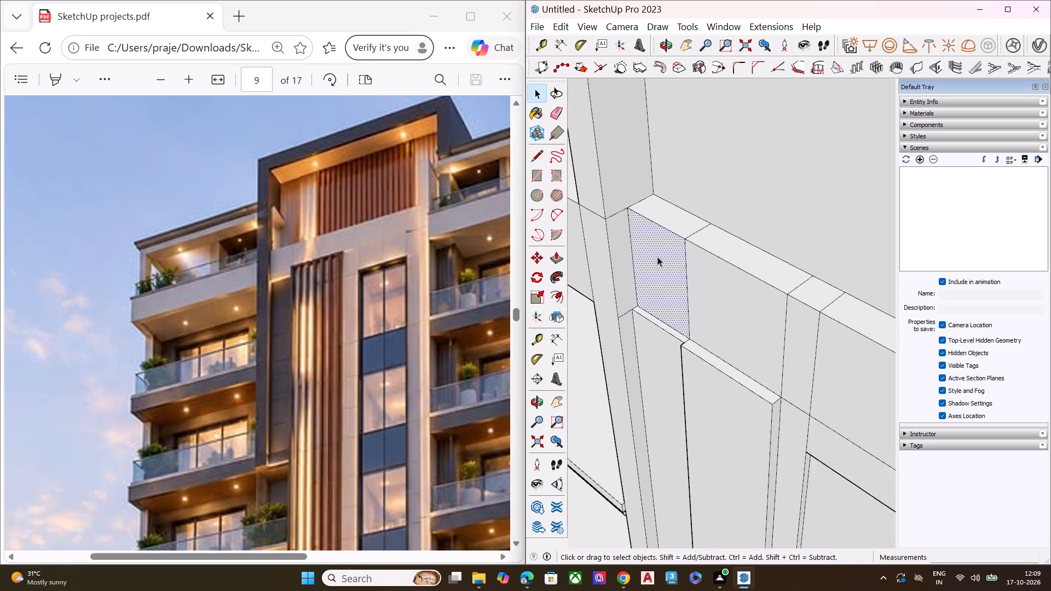
key("space")
scroll(662, 270, "down", 4)
scroll(662, 271, "up", 1)
scroll(662, 271, "down", 3)
middle_click_drag(651, 279, 621, 254)
scroll(678, 261, "up", 12)
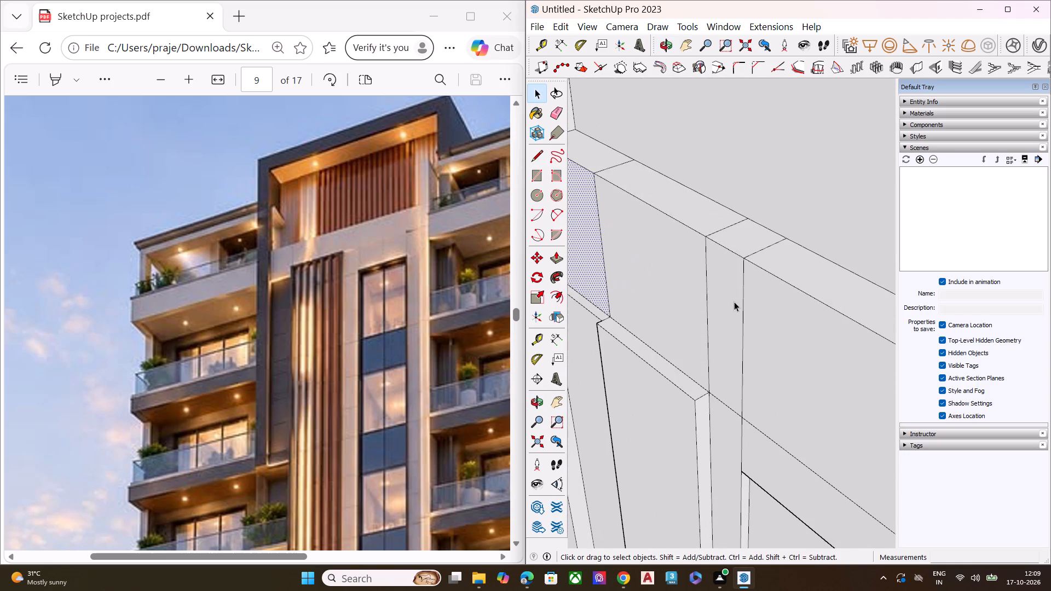
middle_click_drag(734, 302, 651, 179)
scroll(629, 189, "up", 1)
scroll(611, 207, "down", 1)
scroll(611, 207, "up", 1)
scroll(611, 207, "down", 5)
middle_click_drag(665, 246, 712, 245)
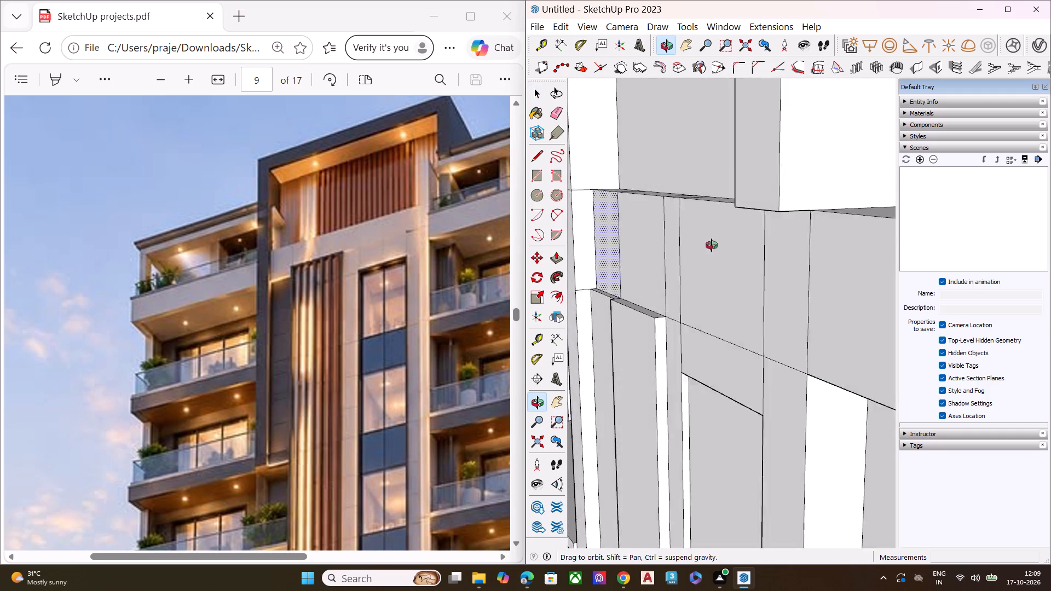
middle_click_drag(712, 245, 758, 252)
scroll(695, 241, "down", 9)
middle_click_drag(715, 313, 758, 303)
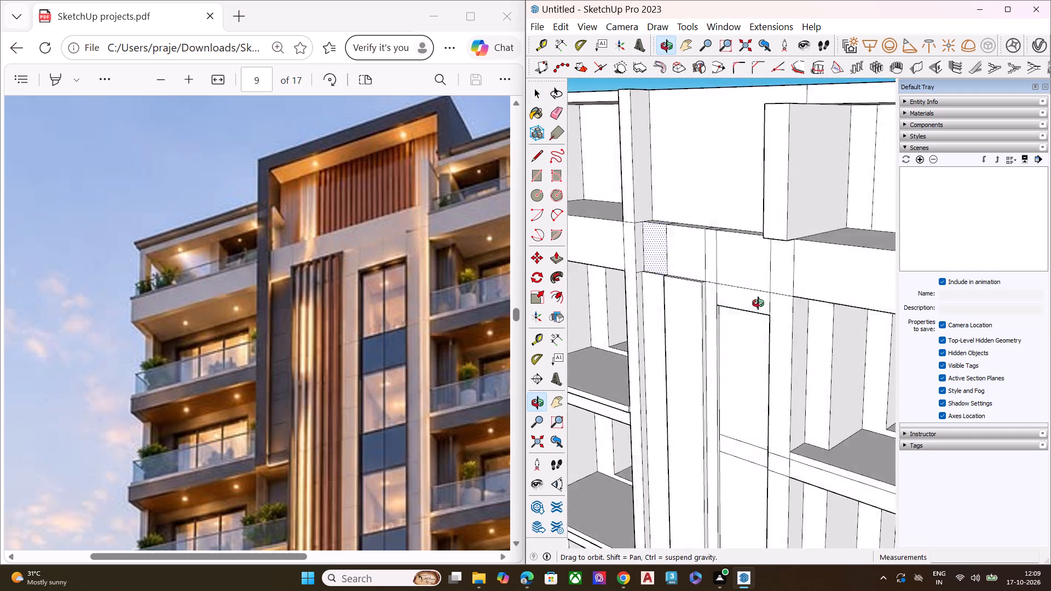
middle_click_drag(758, 303, 776, 249)
scroll(773, 262, "up", 8)
scroll(761, 269, "down", 5)
middle_click_drag(735, 274, 753, 339)
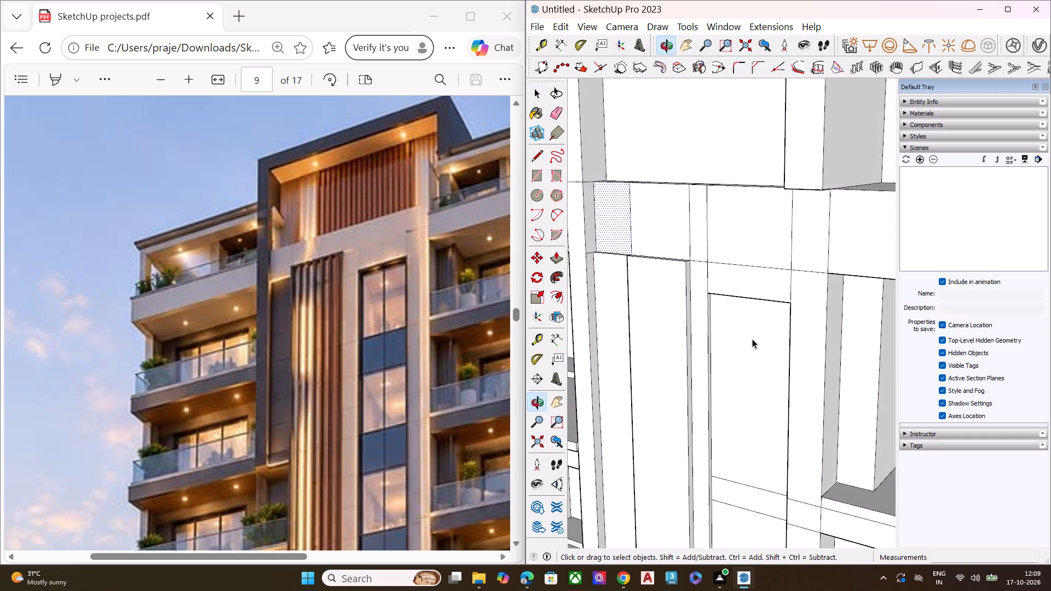
key("e")
left_click(690, 227)
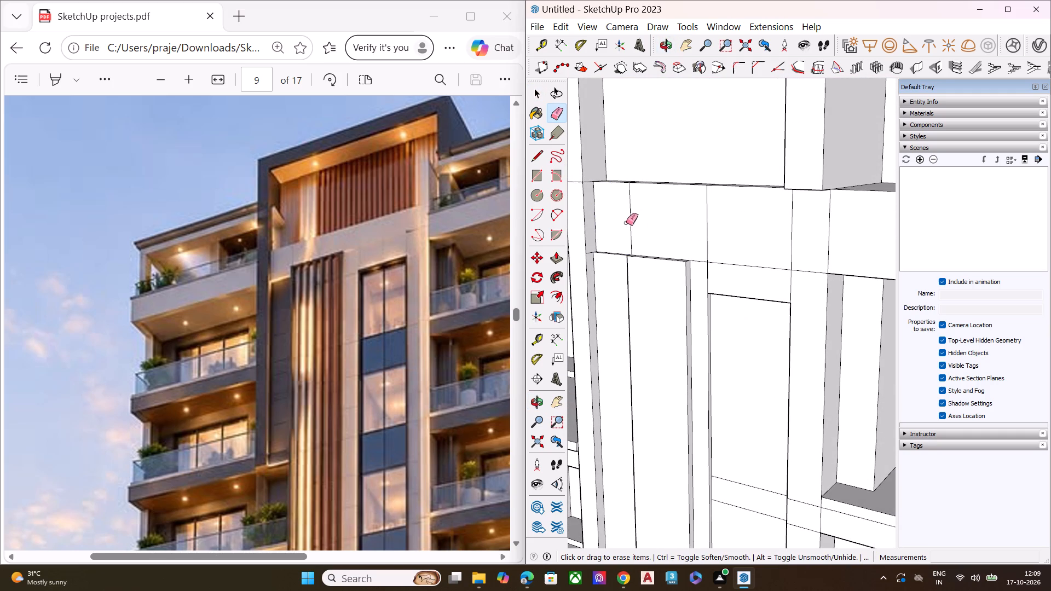
left_click(630, 219)
left_click(709, 223)
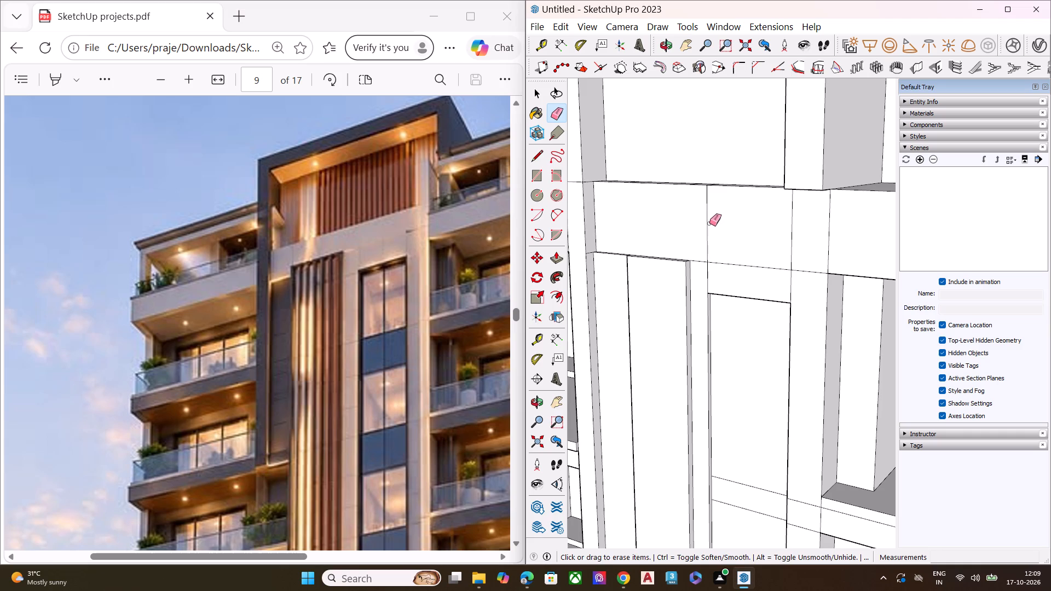
left_click(709, 224)
left_click(708, 226)
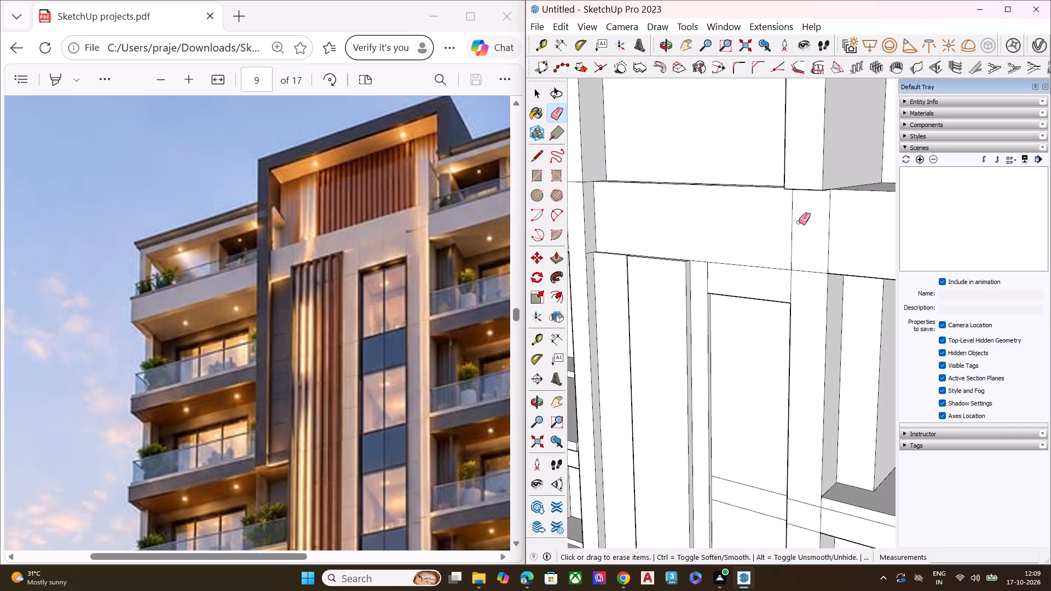
left_click(794, 227)
left_click(793, 229)
Push the inner side face of the short crown fin inward 1' 6 15/16" to narrow the fin.
scroll(679, 248, "down", 7)
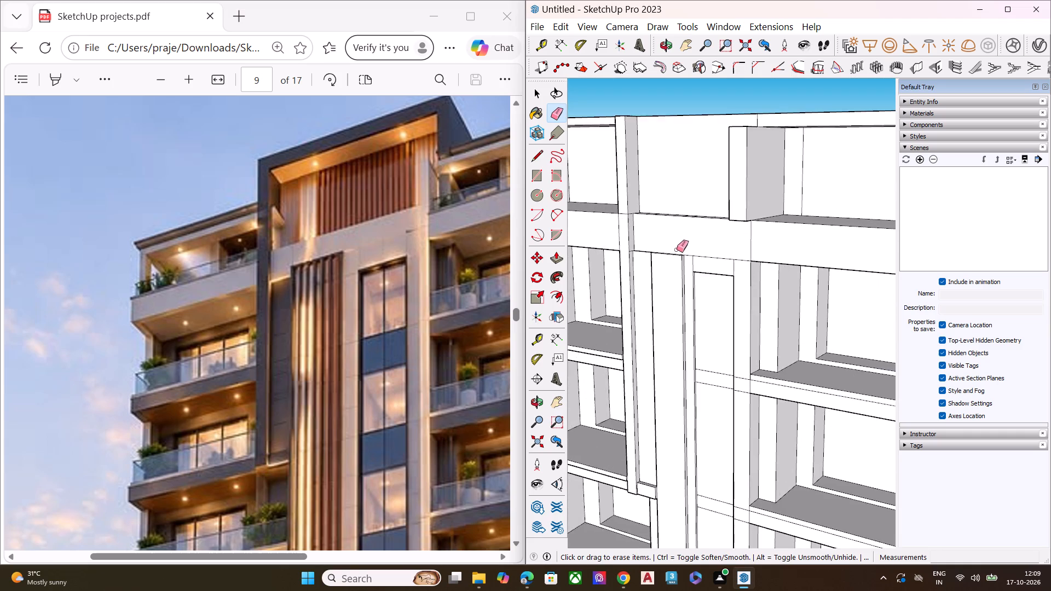
middle_click_drag(677, 250, 850, 217)
middle_click_drag(773, 206, 787, 305)
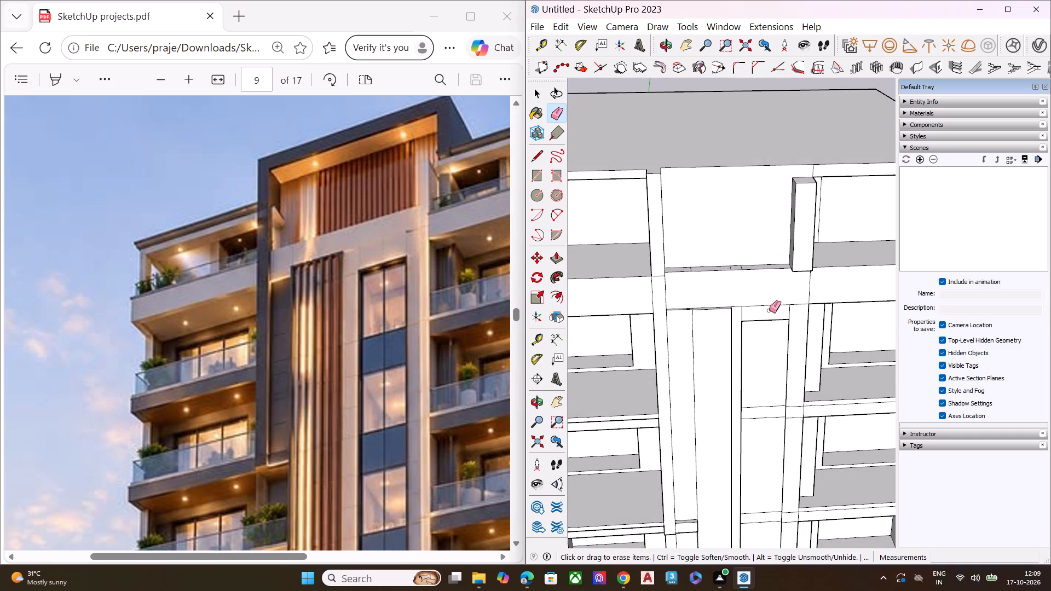
scroll(812, 208, "up", 3)
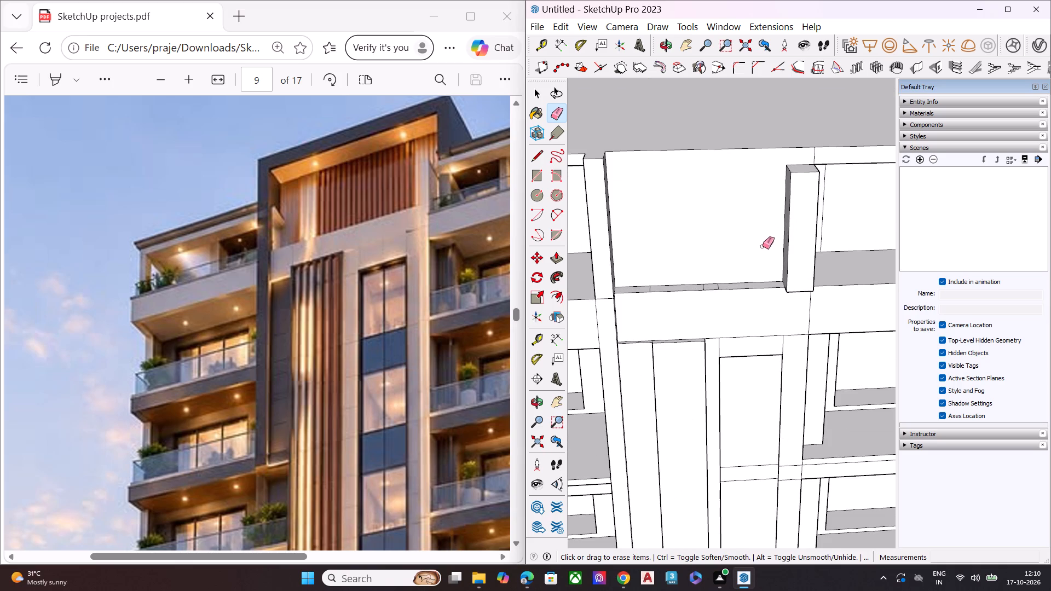
scroll(763, 246, "up", 4)
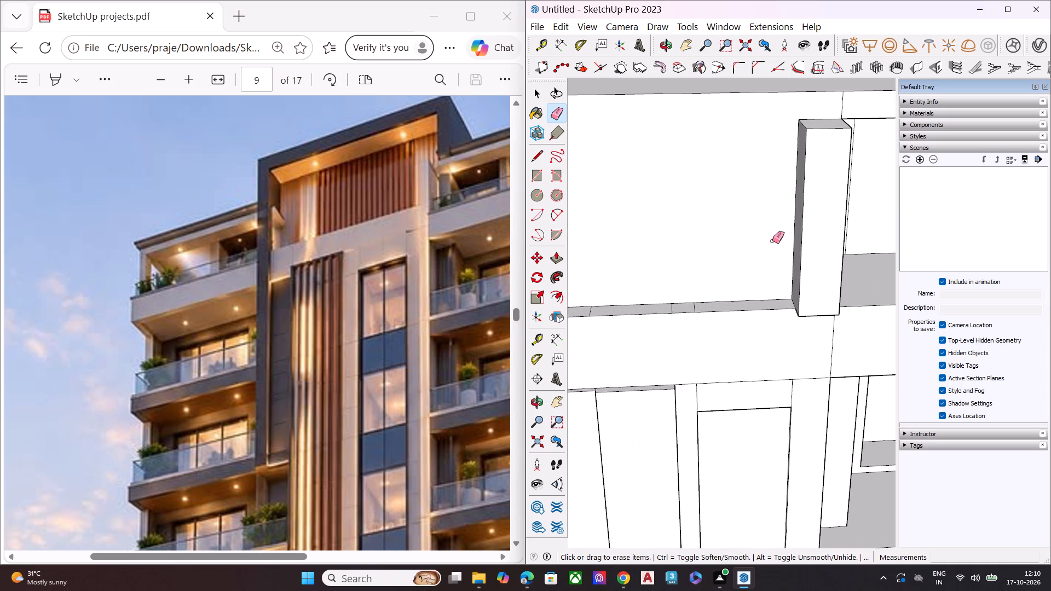
key("space")
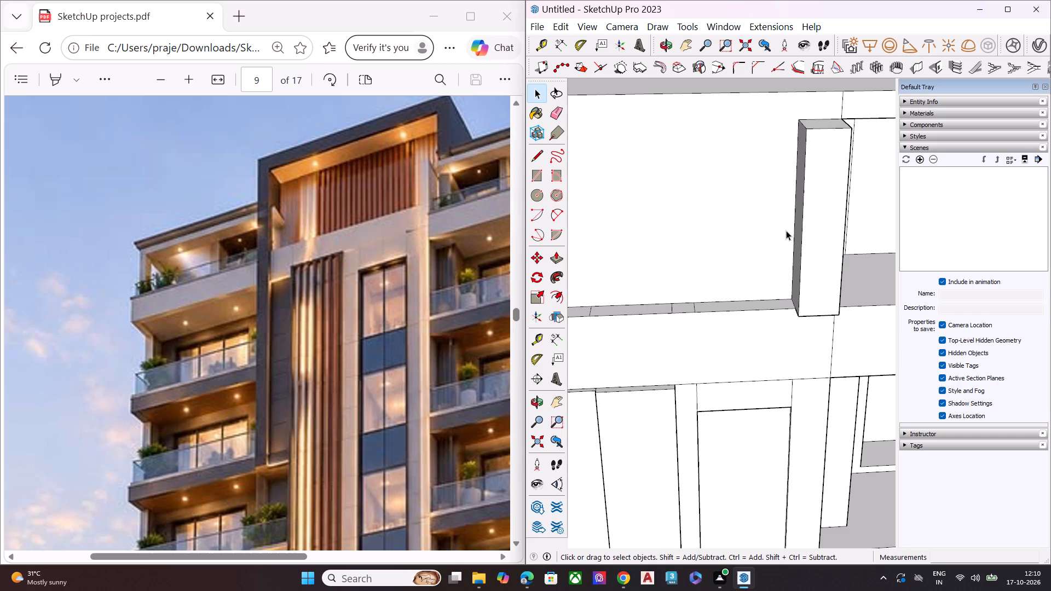
scroll(735, 136, "down", 2)
scroll(736, 146, "up", 1)
scroll(734, 152, "down", 8)
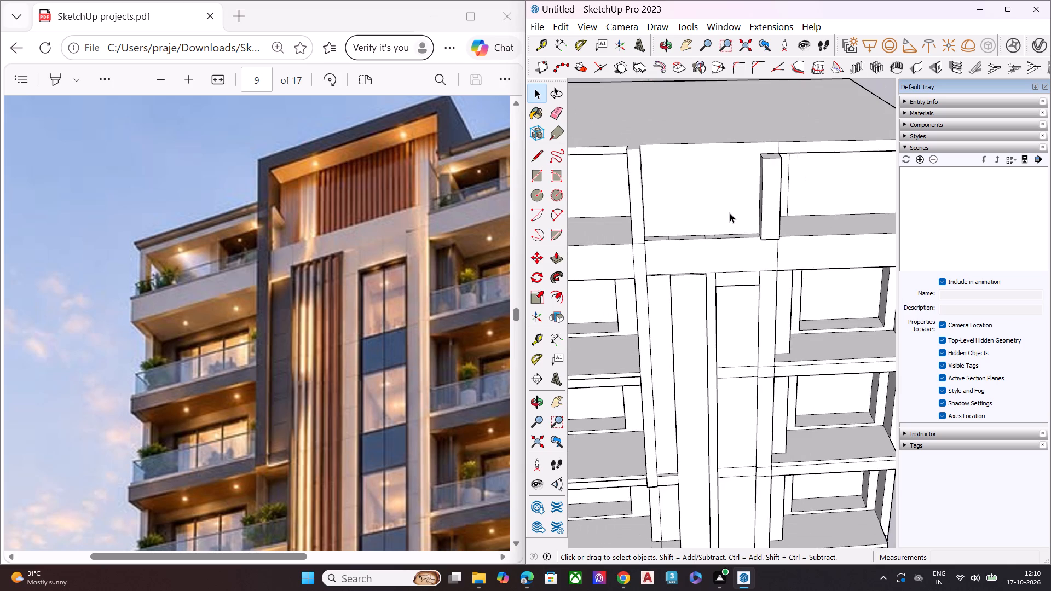
middle_click_drag(741, 224, 862, 226)
scroll(867, 217, "up", 9)
left_click(809, 122)
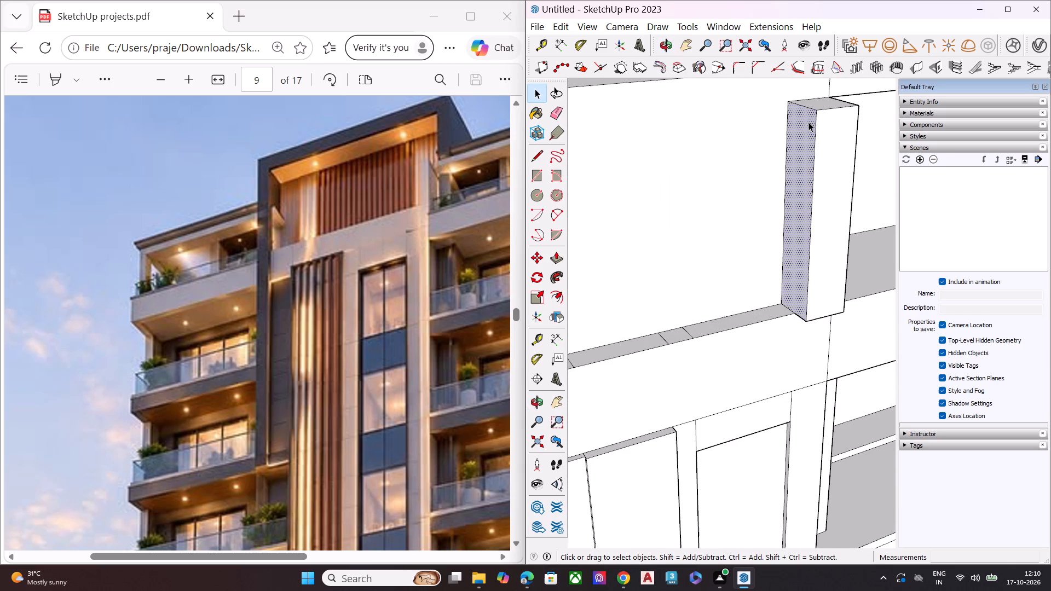
key("p")
left_click(809, 122)
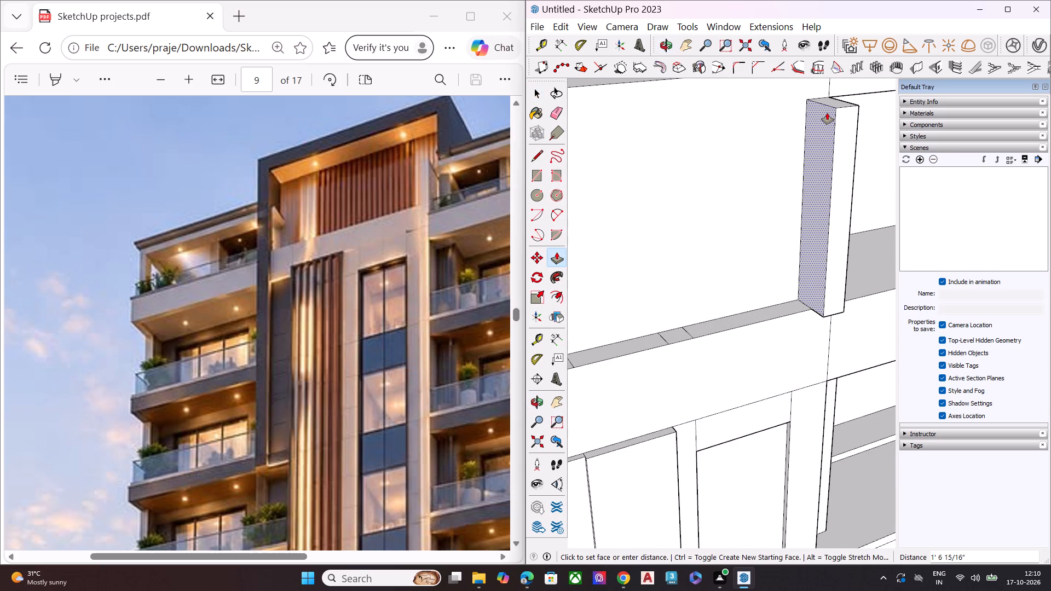
left_click(827, 113)
key("space")
Erase the short horizontal line crossing the tall fin's front face at the level of the band's top edge.
scroll(765, 140, "down", 9)
scroll(758, 153, "up", 1)
scroll(757, 157, "down", 9)
left_click(855, 109)
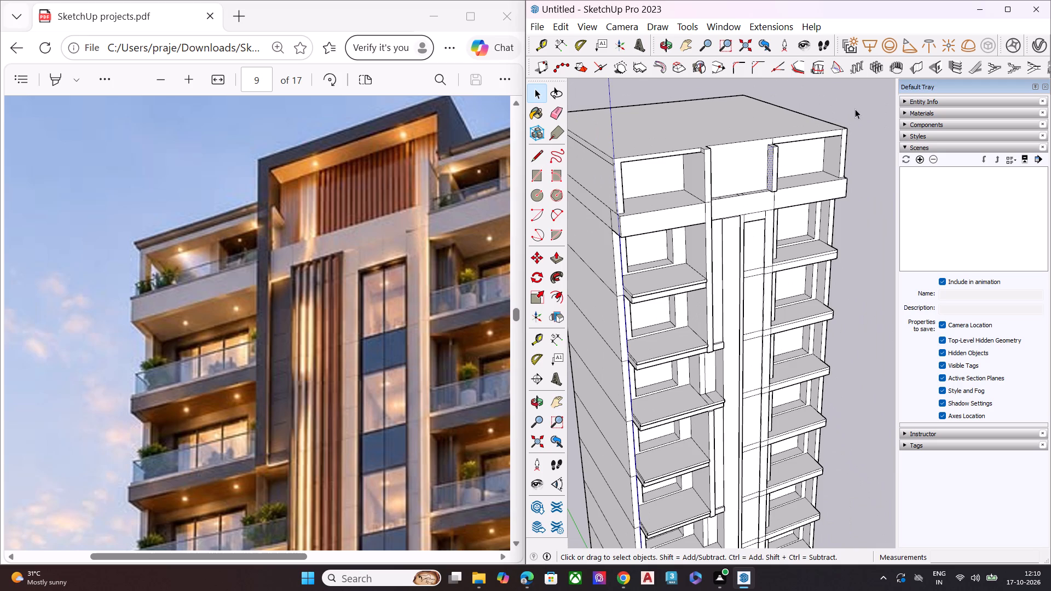
middle_click_drag(809, 190, 590, 205)
scroll(590, 200, "up", 6)
scroll(654, 199, "down", 6)
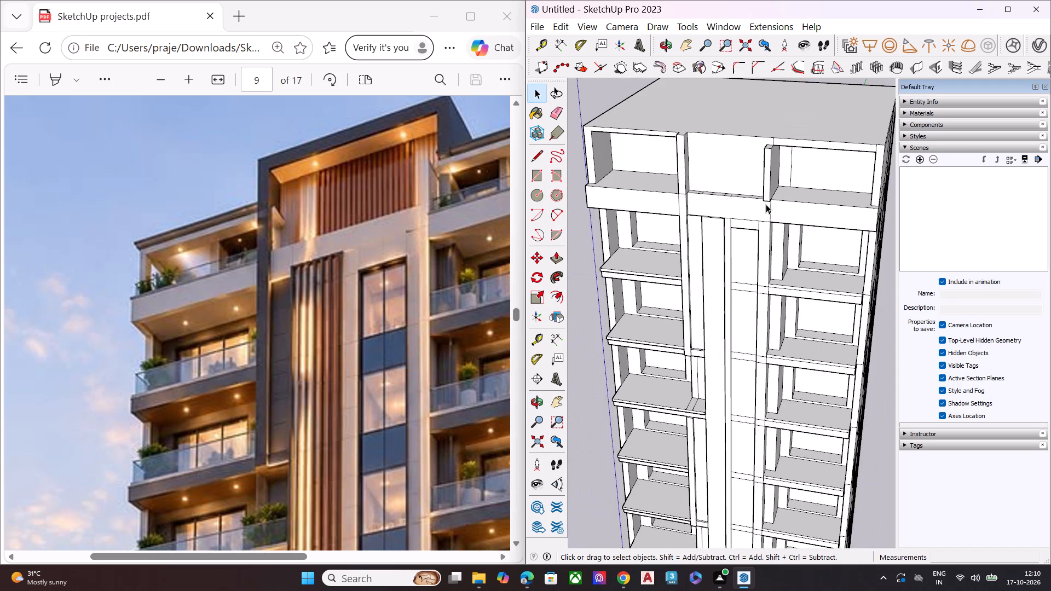
middle_click_drag(766, 204, 707, 221)
scroll(694, 195, "up", 7)
middle_click_drag(662, 236, 661, 230)
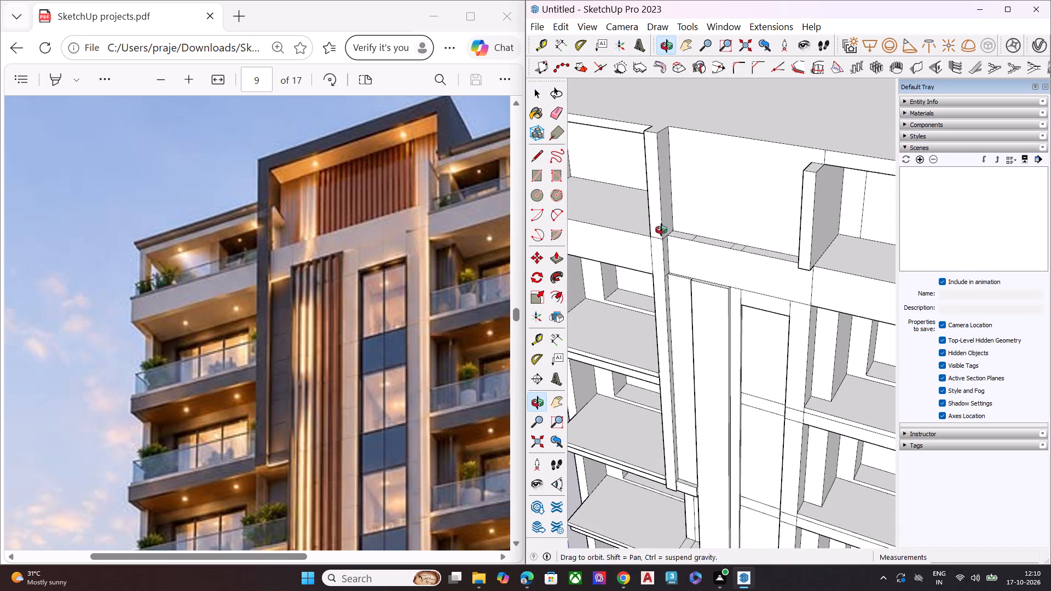
middle_click_drag(661, 230, 677, 192)
scroll(672, 226, "up", 1)
scroll(672, 226, "down", 1)
scroll(672, 226, "up", 5)
key("e")
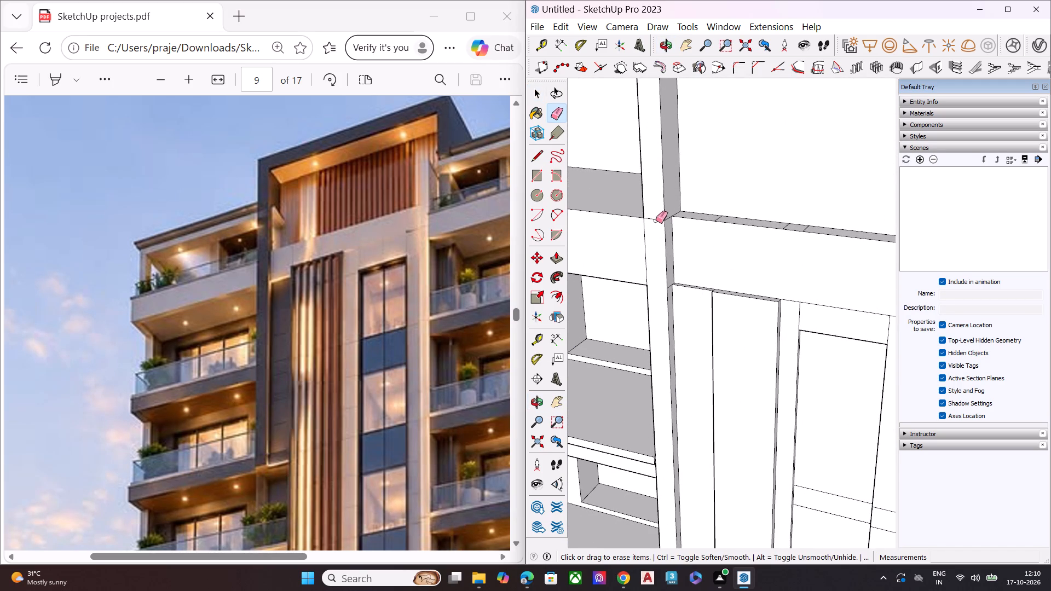
left_click(656, 219)
key("space")
Draw a line across the tall fin's top along the roof edge, separating the fin's top face from the roof.
scroll(680, 159, "down", 10)
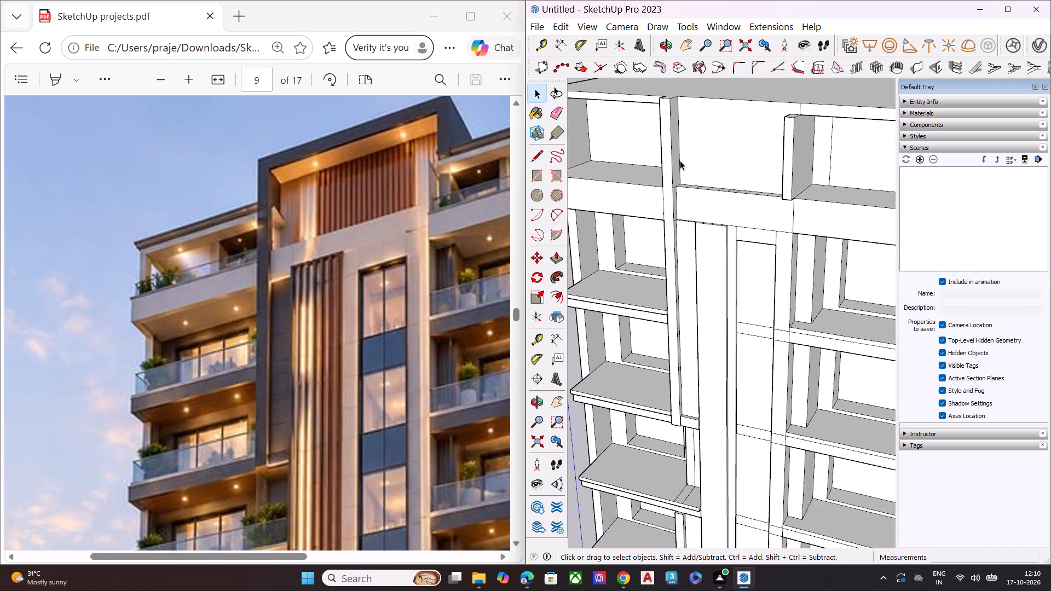
scroll(680, 160, "down", 5)
middle_click_drag(694, 173, 703, 310)
scroll(673, 179, "up", 6)
scroll(673, 179, "down", 1)
scroll(673, 179, "up", 2)
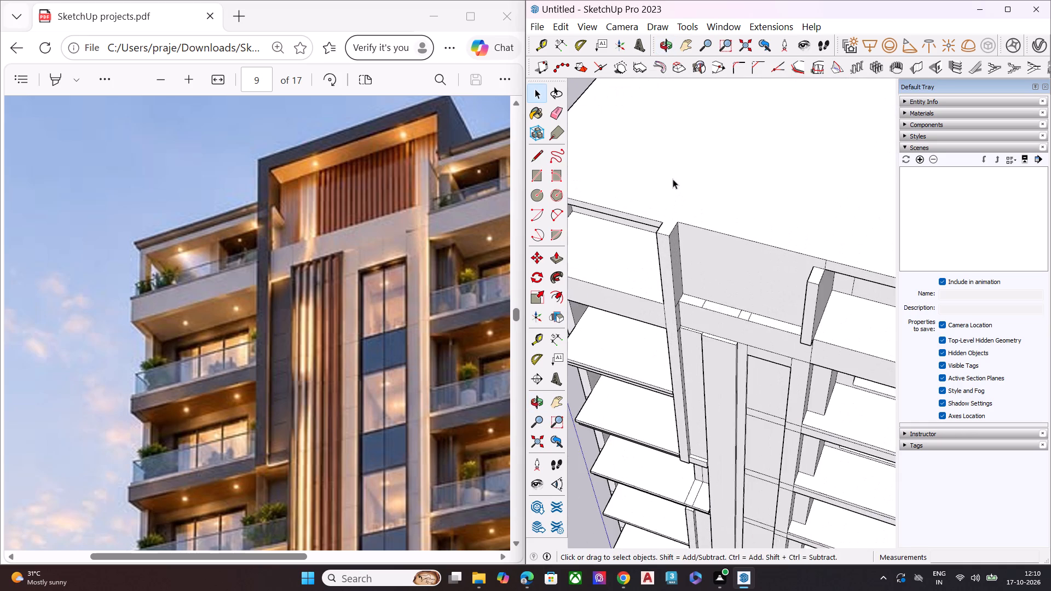
scroll(675, 248, "up", 11)
middle_click_drag(678, 238, 668, 315)
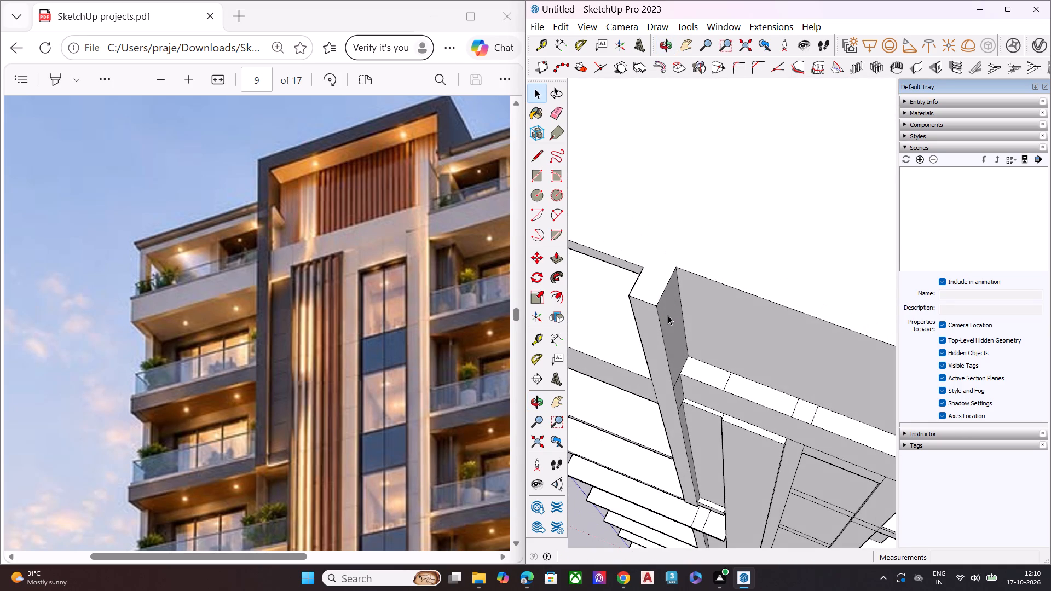
key("l")
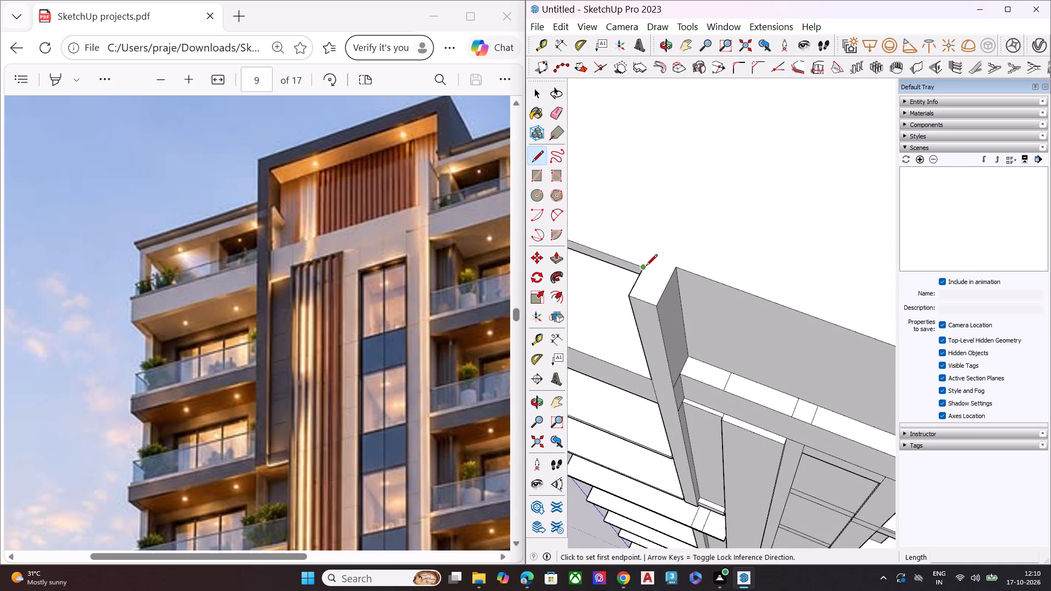
left_click(646, 266)
left_click(671, 277)
key("space")
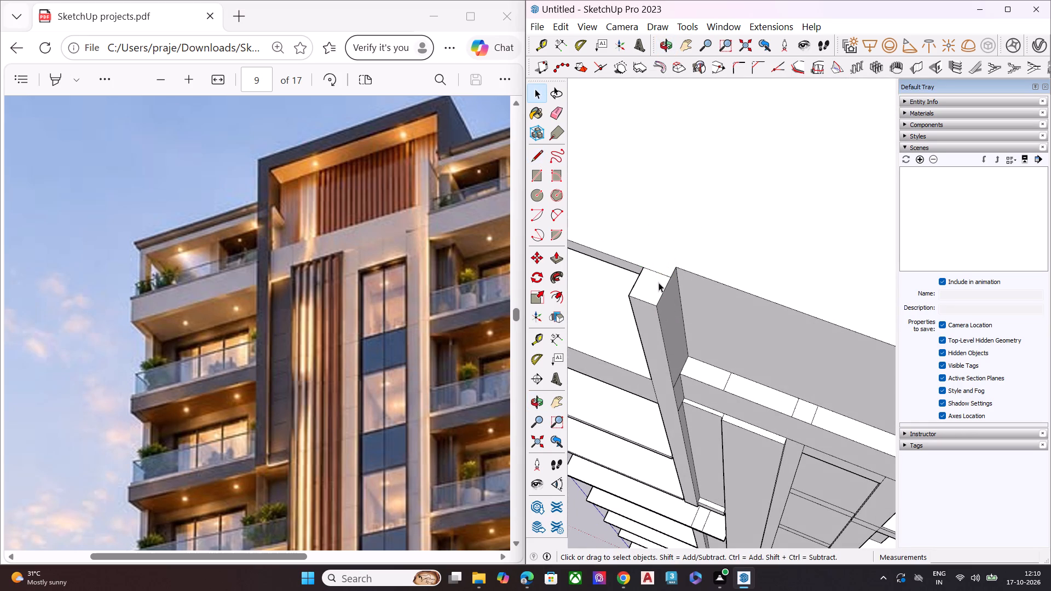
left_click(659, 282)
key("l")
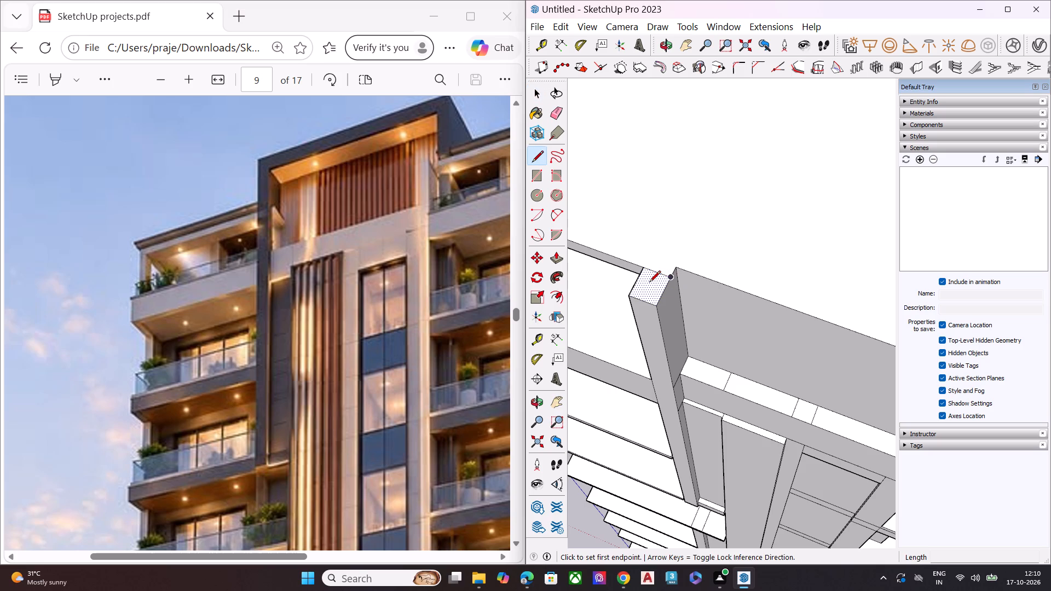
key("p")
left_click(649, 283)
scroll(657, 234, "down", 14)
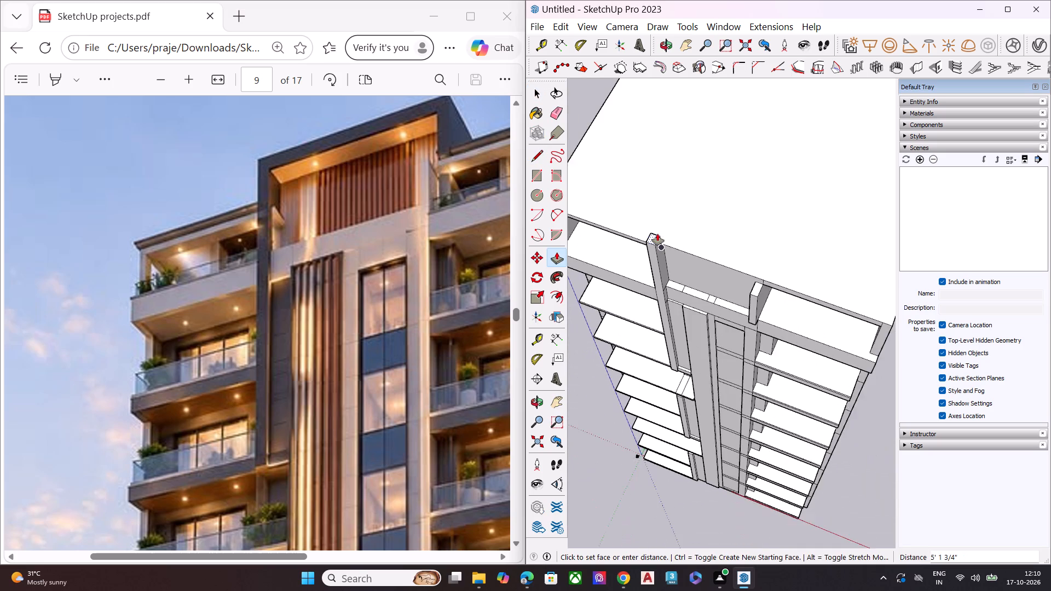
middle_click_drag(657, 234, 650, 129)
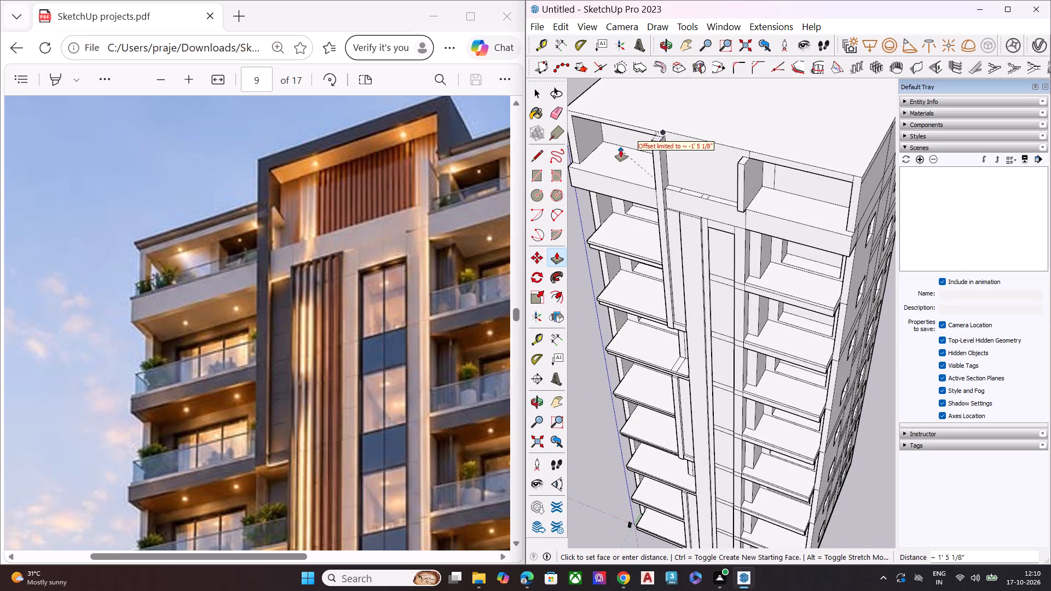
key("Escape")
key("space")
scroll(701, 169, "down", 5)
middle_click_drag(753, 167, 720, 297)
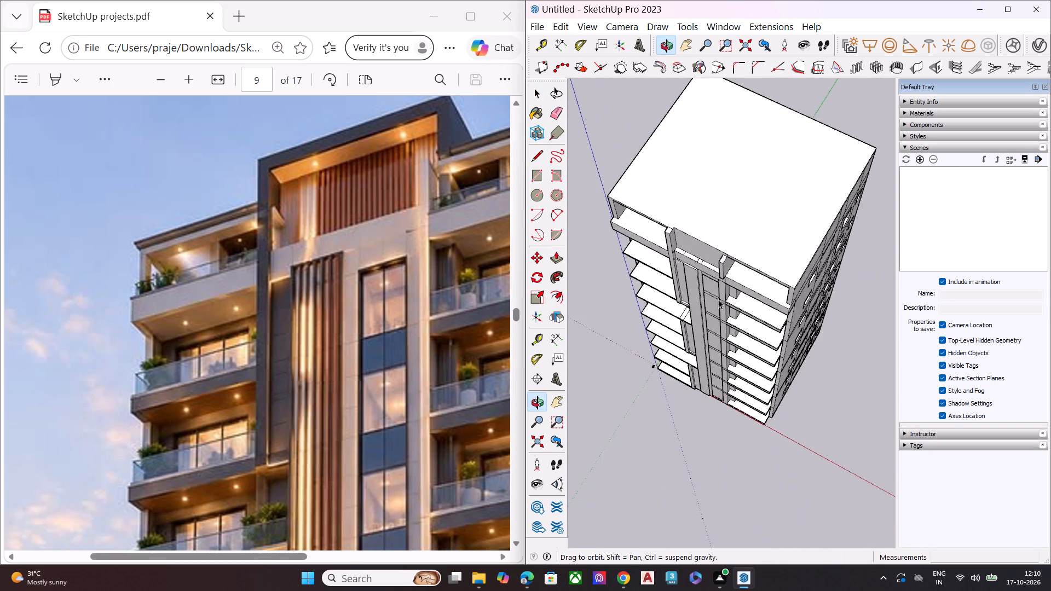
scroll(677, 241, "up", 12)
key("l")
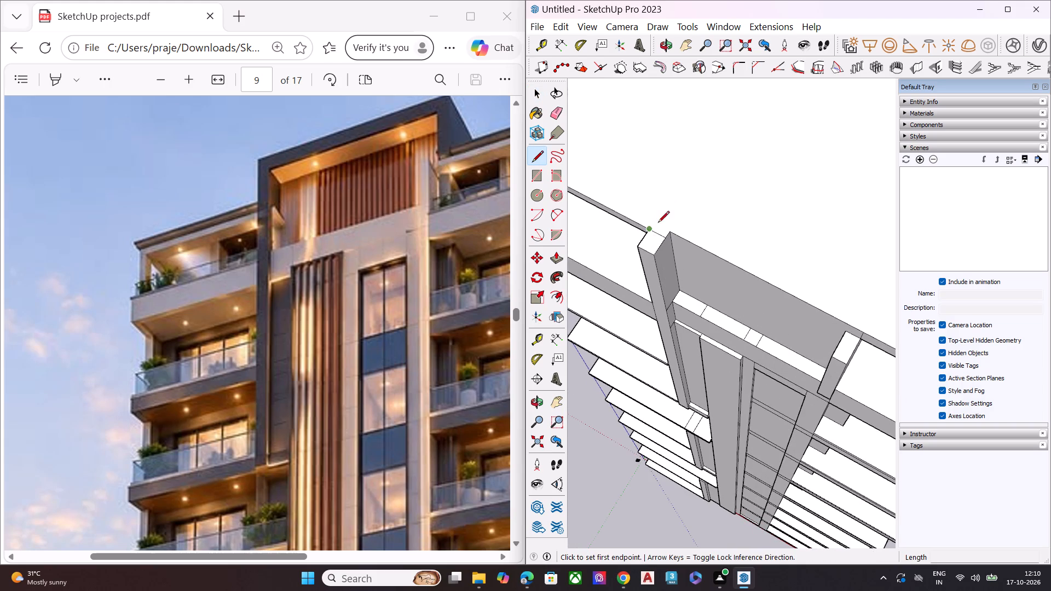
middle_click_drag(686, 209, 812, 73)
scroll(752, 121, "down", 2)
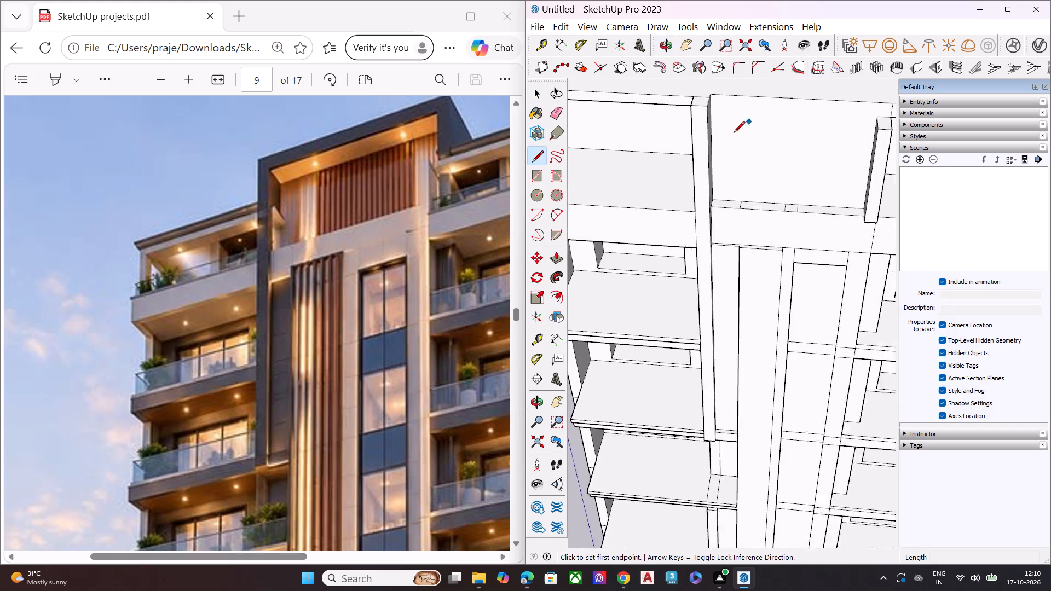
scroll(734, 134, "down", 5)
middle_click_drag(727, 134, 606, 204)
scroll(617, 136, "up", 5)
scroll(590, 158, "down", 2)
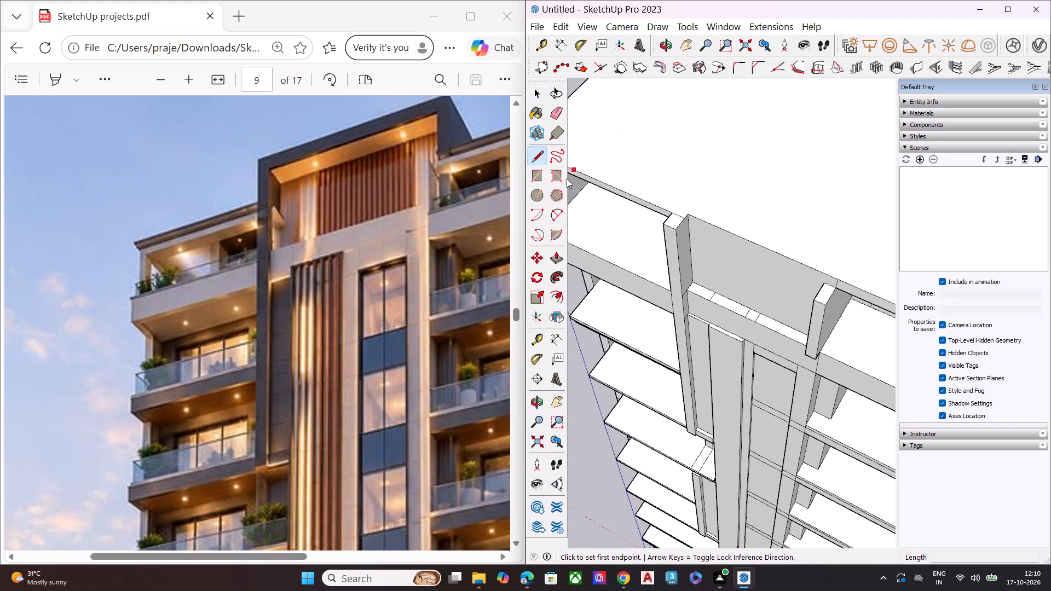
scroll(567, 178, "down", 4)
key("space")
Push the rear wall of the crown recess between the two fins back 5' 2 7/16" to deepen the recess.
scroll(626, 215, "down", 8)
middle_click_drag(687, 247, 663, 270)
scroll(663, 254, "up", 6)
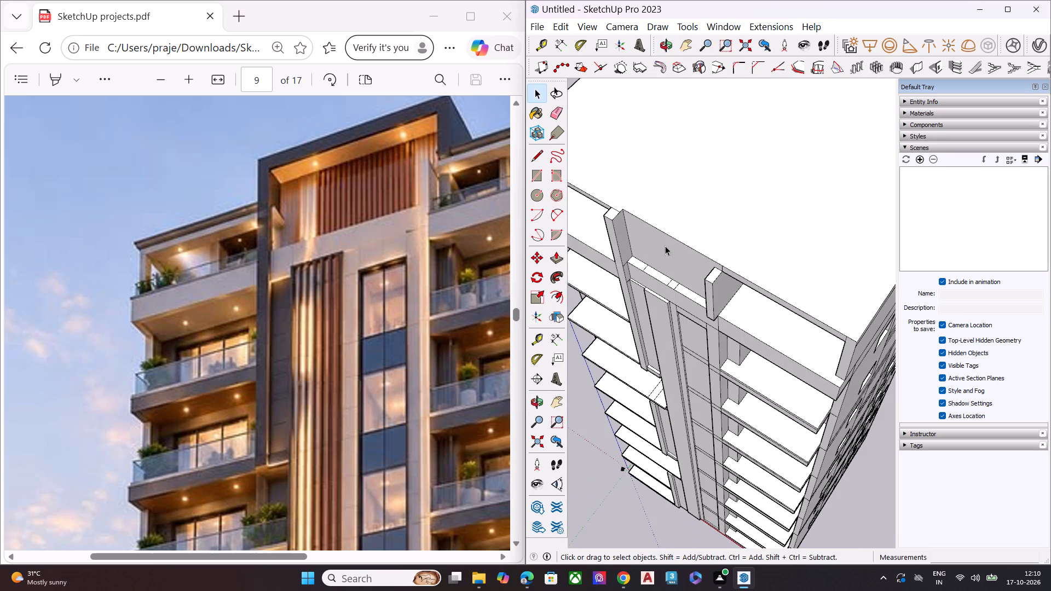
left_click(665, 246)
key("p")
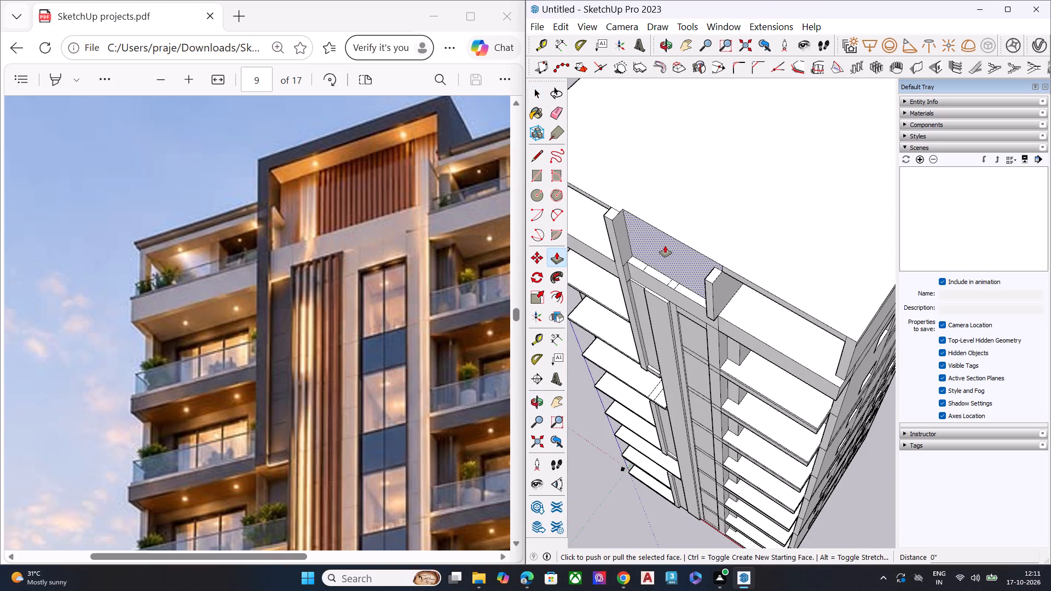
left_click(665, 246)
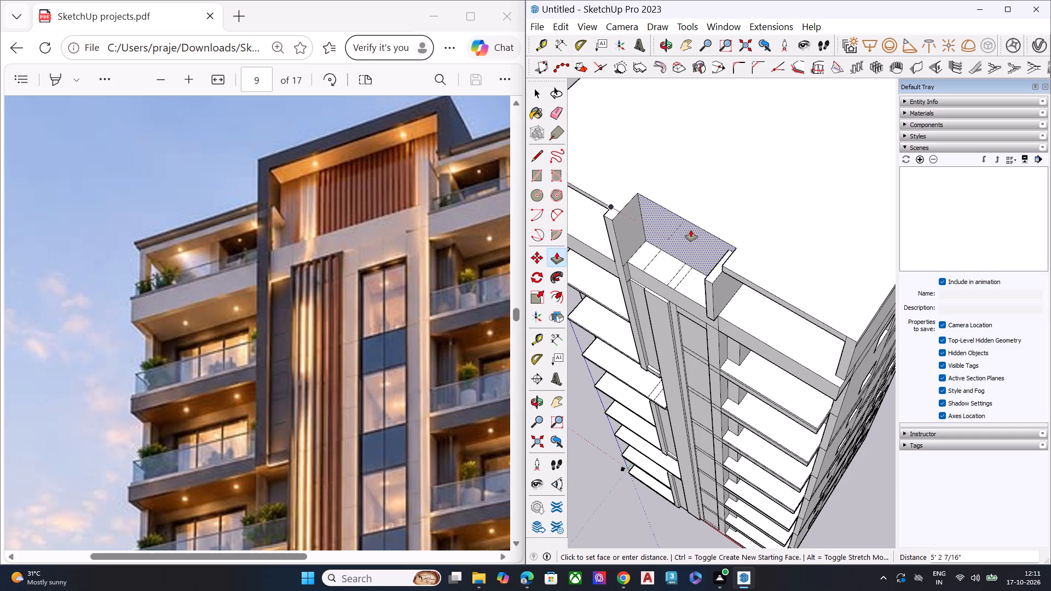
left_click(691, 230)
key("space")
Erase the three dividing lines crossing the floor of the crown recess.
middle_click_drag(679, 263, 727, 350)
scroll(727, 350, "up", 1)
scroll(702, 399, "up", 5)
key("e")
scroll(662, 369, "up", 1)
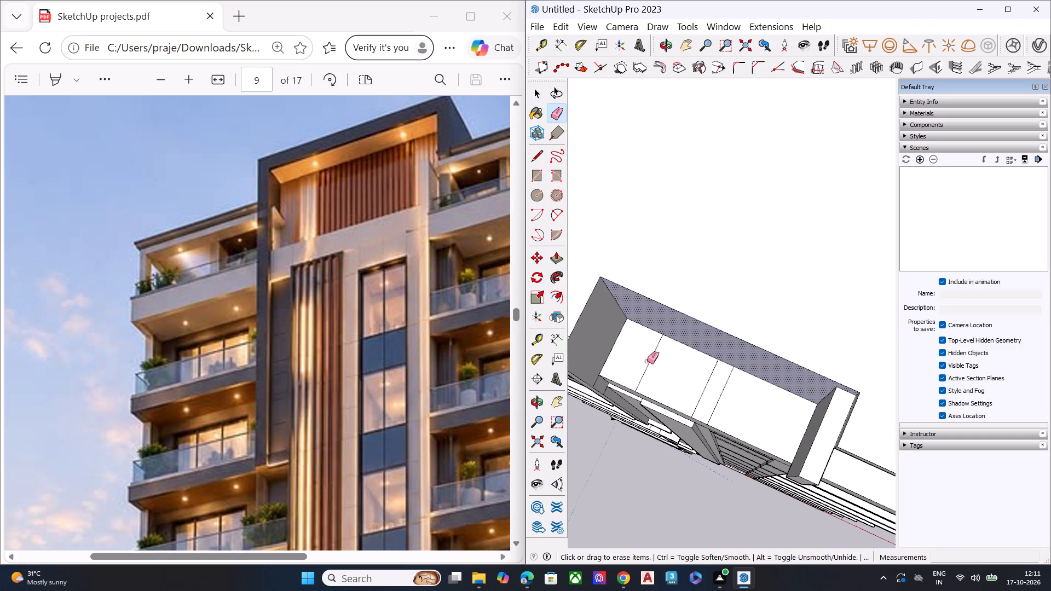
left_click(651, 358)
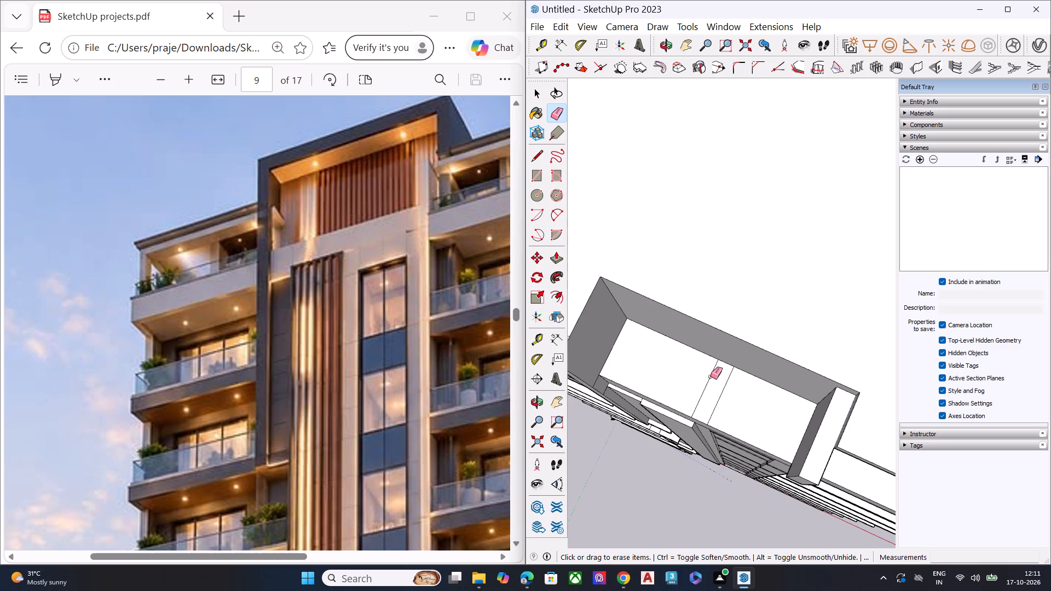
left_click(711, 376)
left_click(724, 389)
key("space")
Delete the short line separating the tall fin's top face from the roof.
scroll(701, 271, "down", 5)
scroll(701, 271, "up", 1)
scroll(701, 271, "down", 7)
scroll(692, 281, "up", 1)
scroll(692, 281, "down", 4)
middle_click_drag(702, 305, 545, 312)
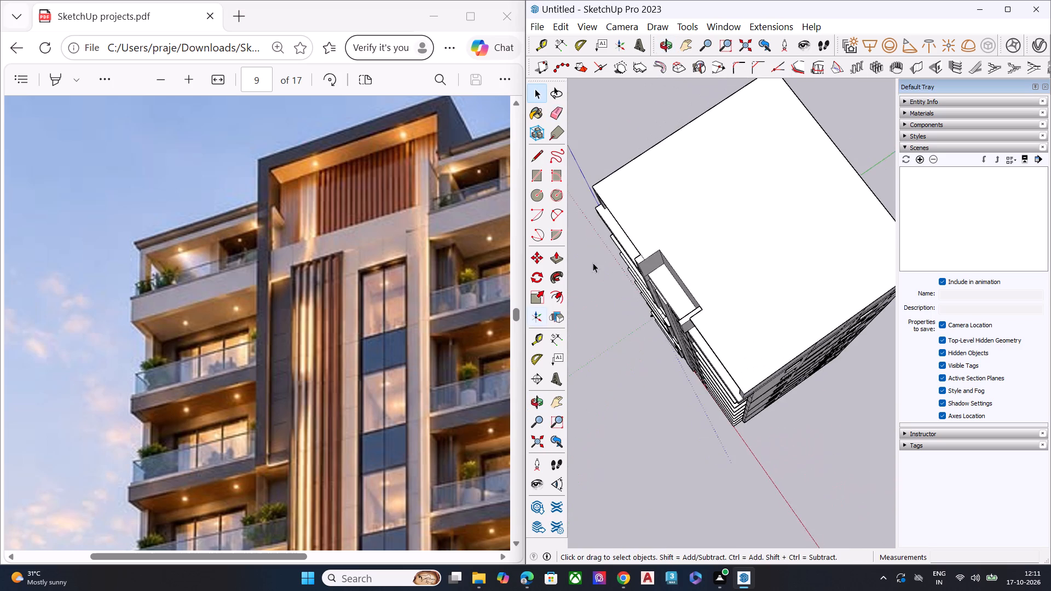
scroll(630, 218, "up", 3)
scroll(631, 217, "down", 1)
scroll(631, 217, "up", 4)
scroll(655, 290, "up", 6)
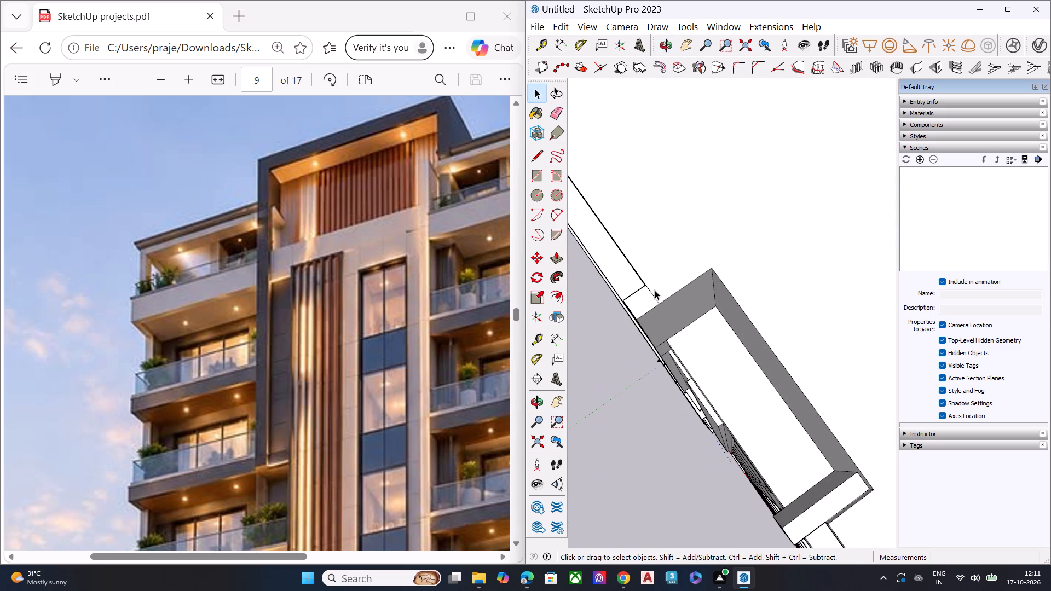
left_click(652, 293)
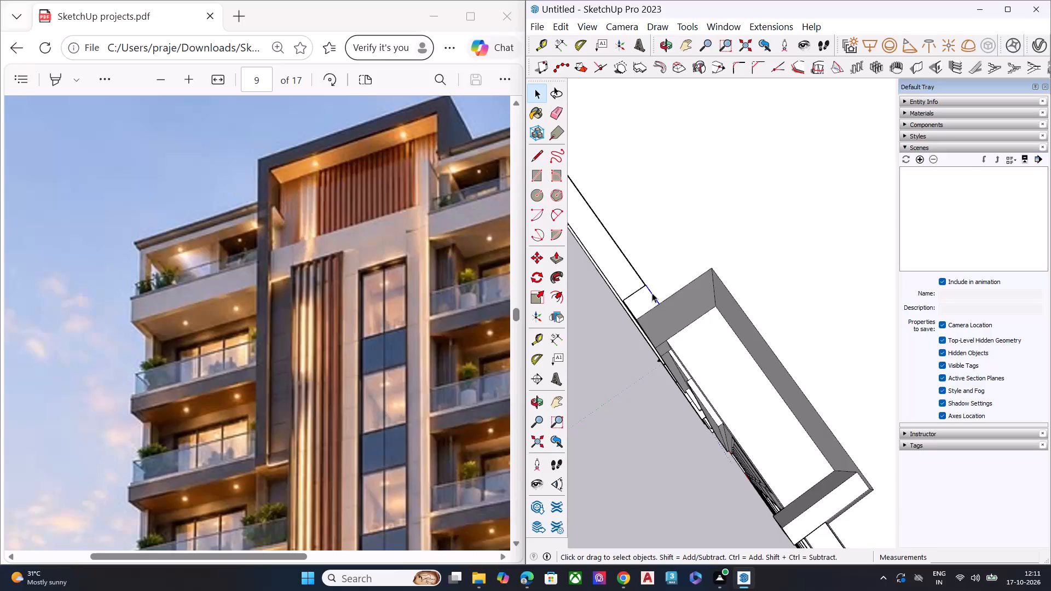
key("Delete")
Push the band's front face directly below the crown recess slightly inward, above the central column's panel and window recess.
scroll(657, 293, "down", 6)
middle_click_drag(677, 341, 729, 118)
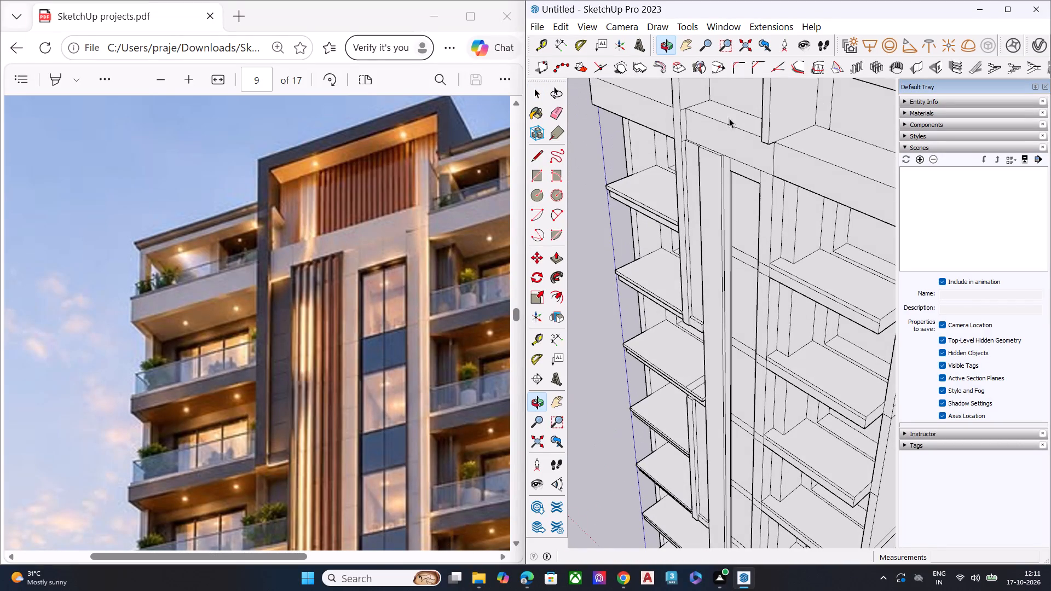
scroll(676, 106, "up", 2)
middle_click_drag(697, 143, 714, 109)
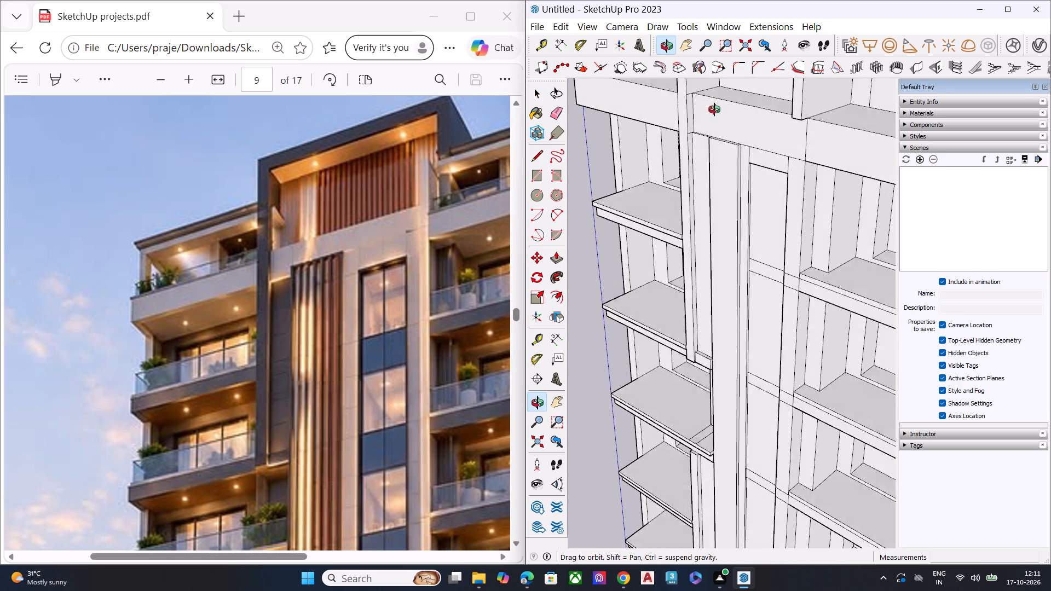
middle_click_drag(714, 109, 717, 98)
scroll(717, 98, "up", 7)
middle_click_drag(720, 140, 683, 247)
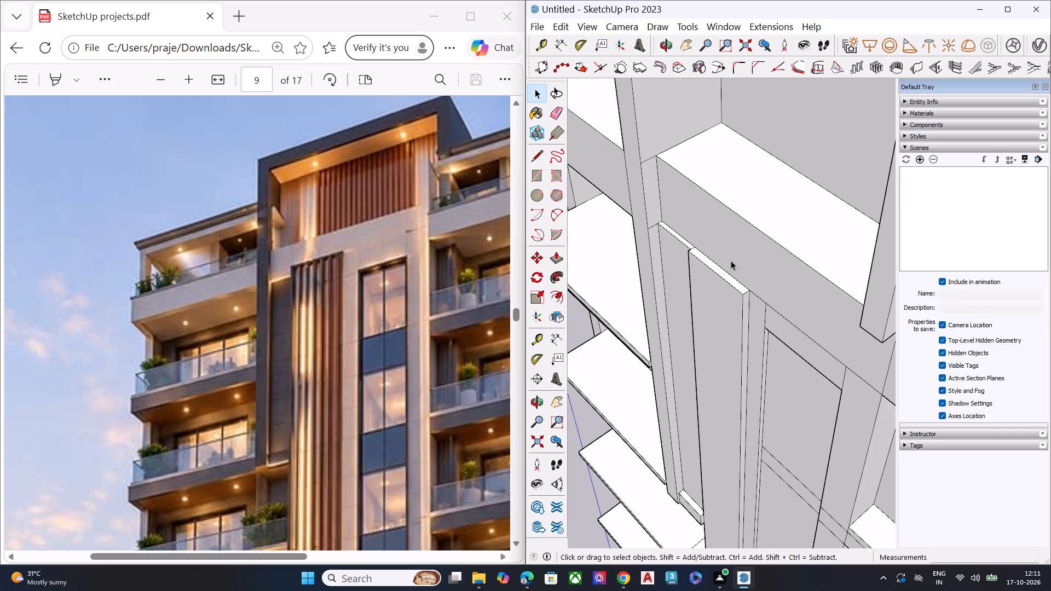
scroll(730, 262, "down", 6)
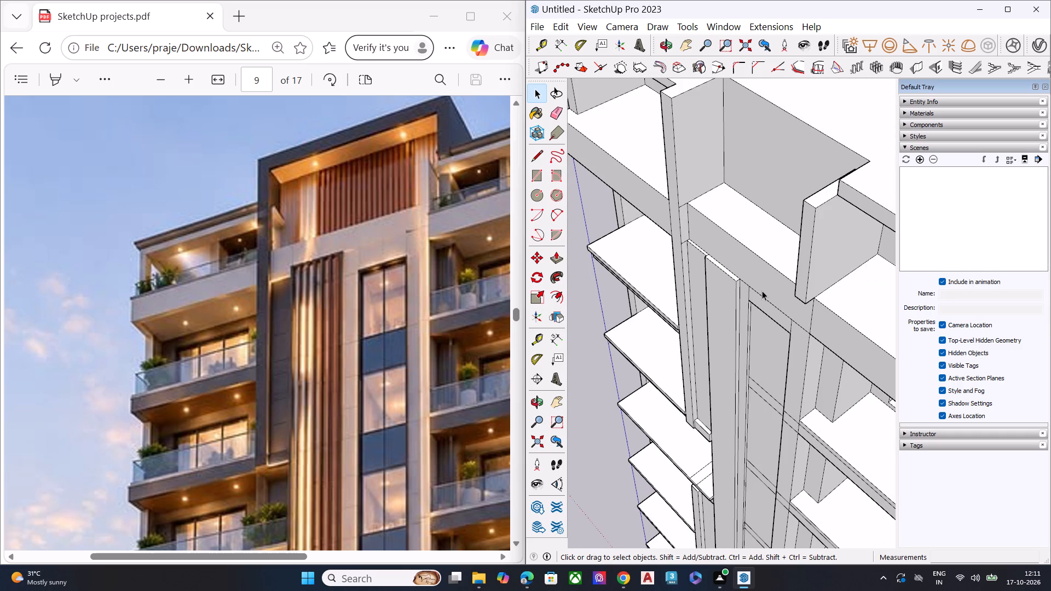
middle_click_drag(762, 291, 756, 248)
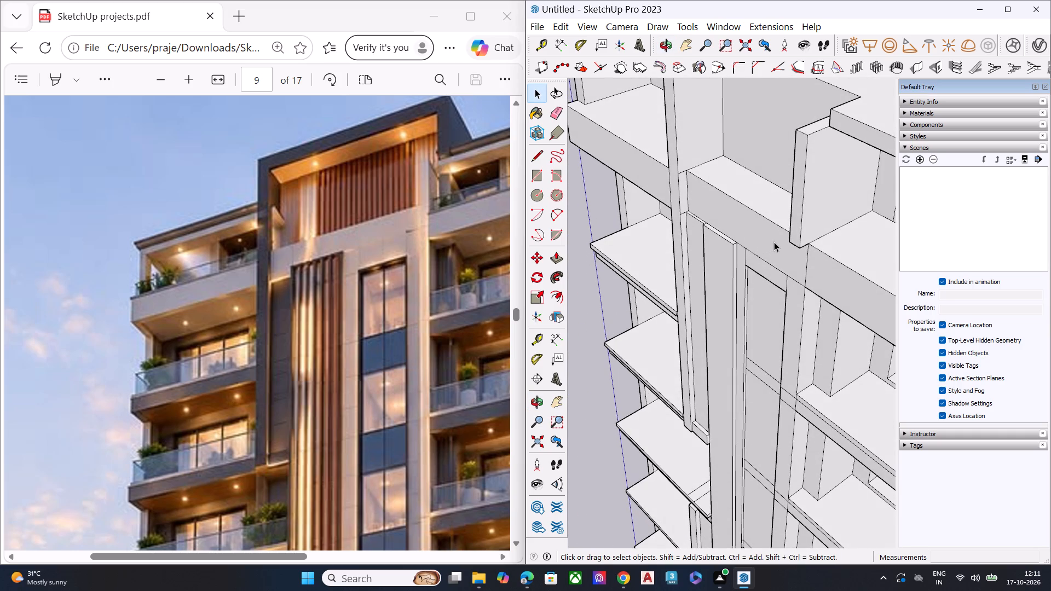
scroll(769, 246, "up", 7)
left_click(767, 246)
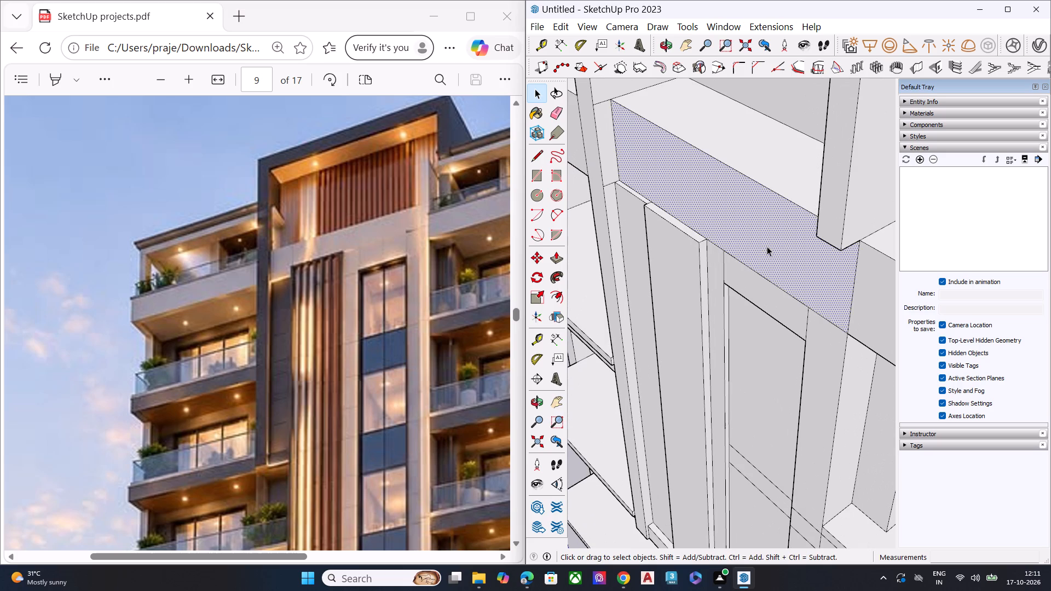
key("p")
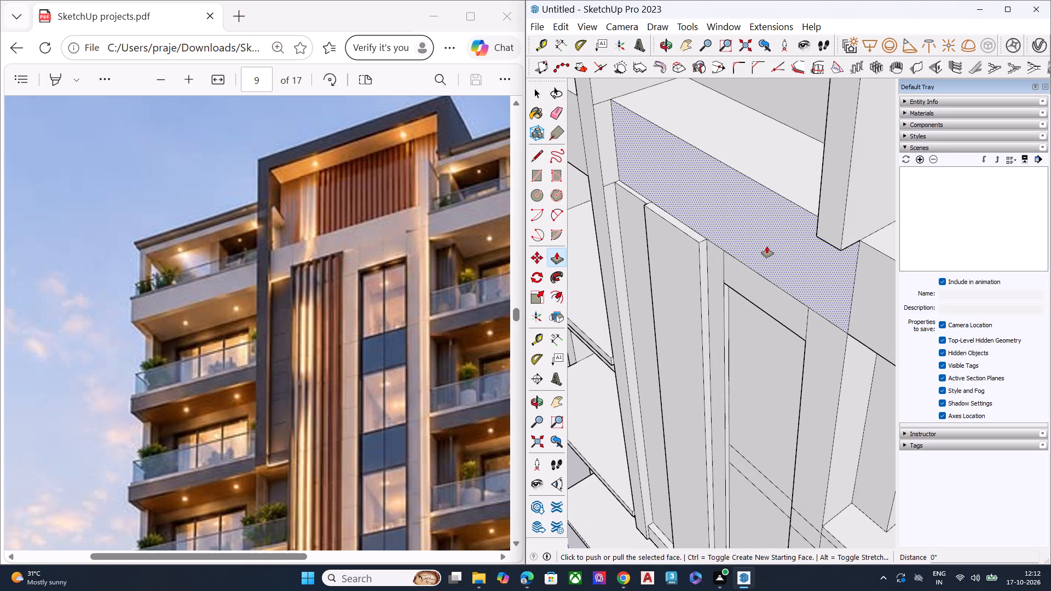
left_click(767, 246)
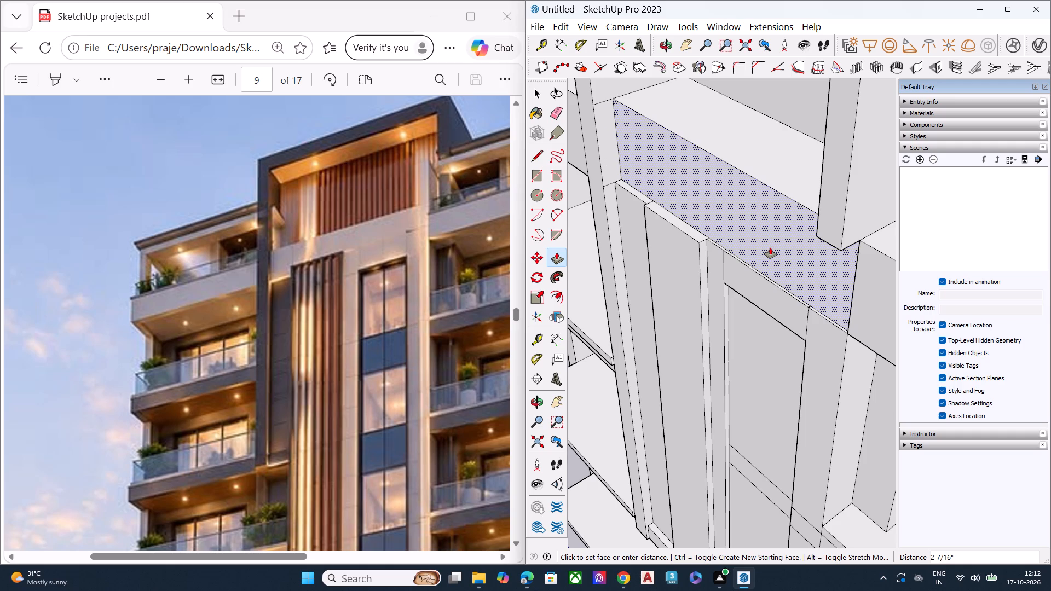
left_click(773, 245)
key("space")
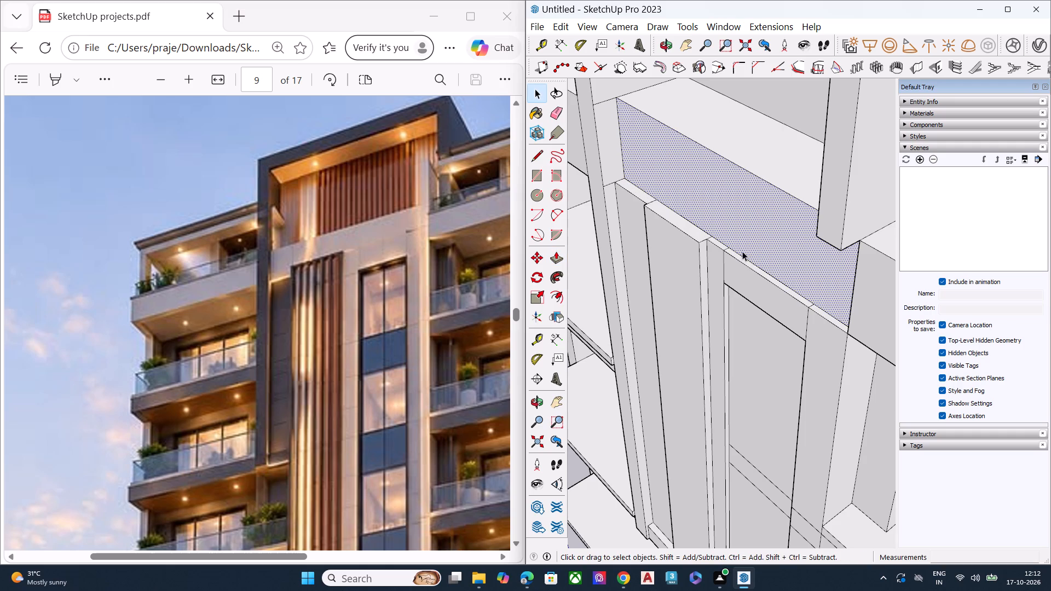
Draw a horizontal line about 2' 3 9/16" long across the tall fin's front face, level with the roof slab's underside.
middle_click_drag(742, 251, 763, 237)
scroll(763, 237, "up", 1)
scroll(737, 248, "down", 7)
scroll(700, 154, "up", 1)
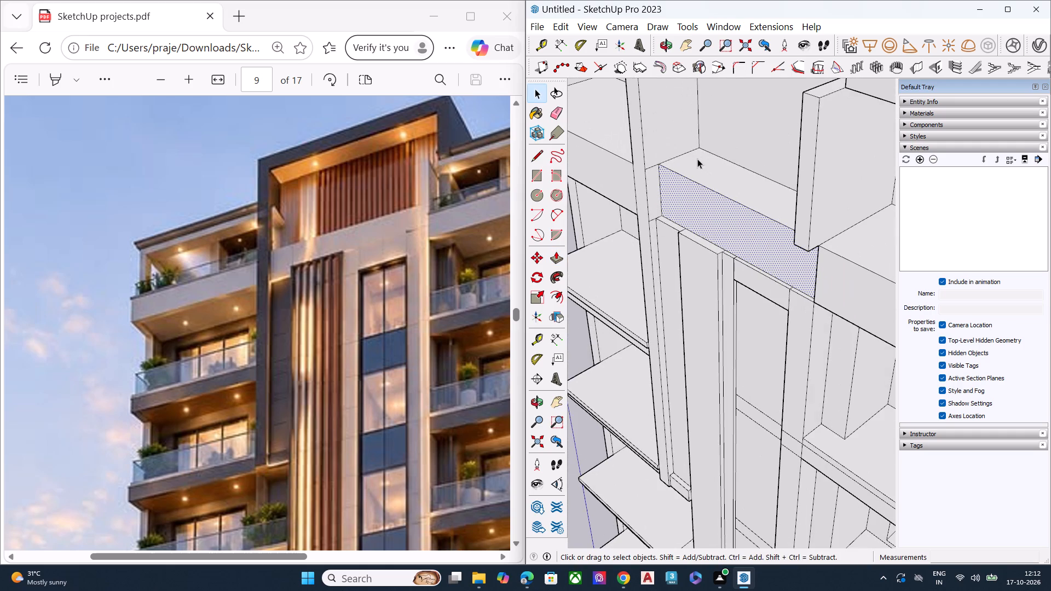
scroll(689, 198, "down", 3)
scroll(695, 232, "up", 1)
scroll(695, 234, "down", 4)
scroll(718, 96, "up", 8)
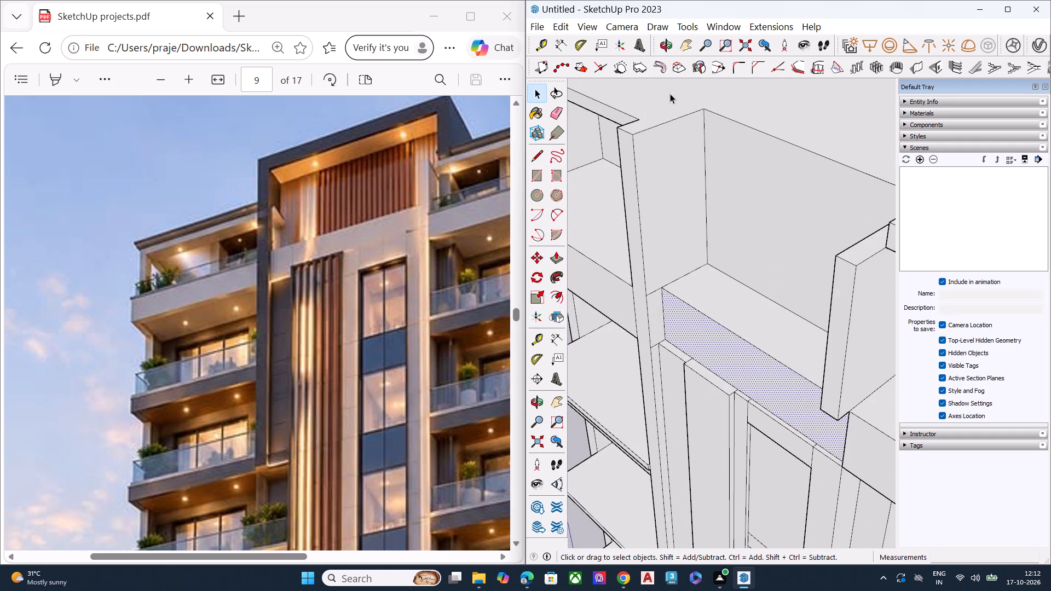
scroll(647, 134, "up", 5)
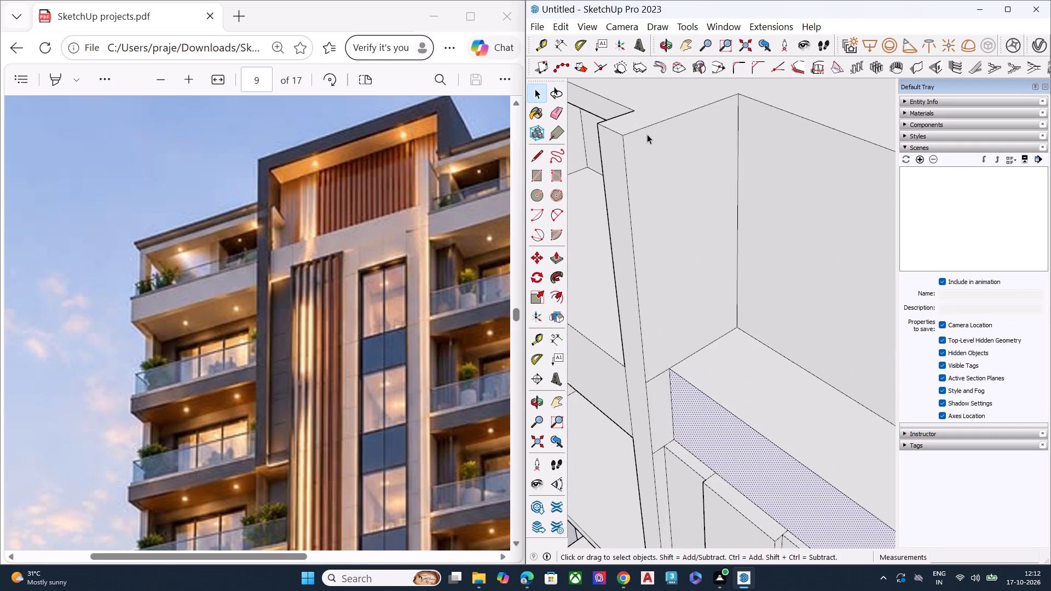
middle_click_drag(629, 145, 988, 108)
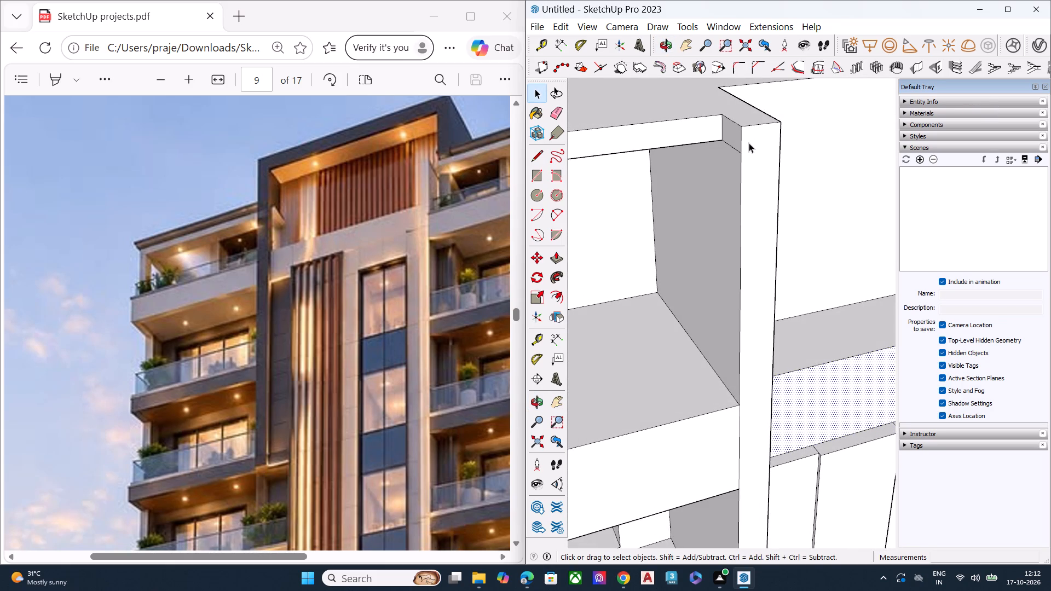
key("l")
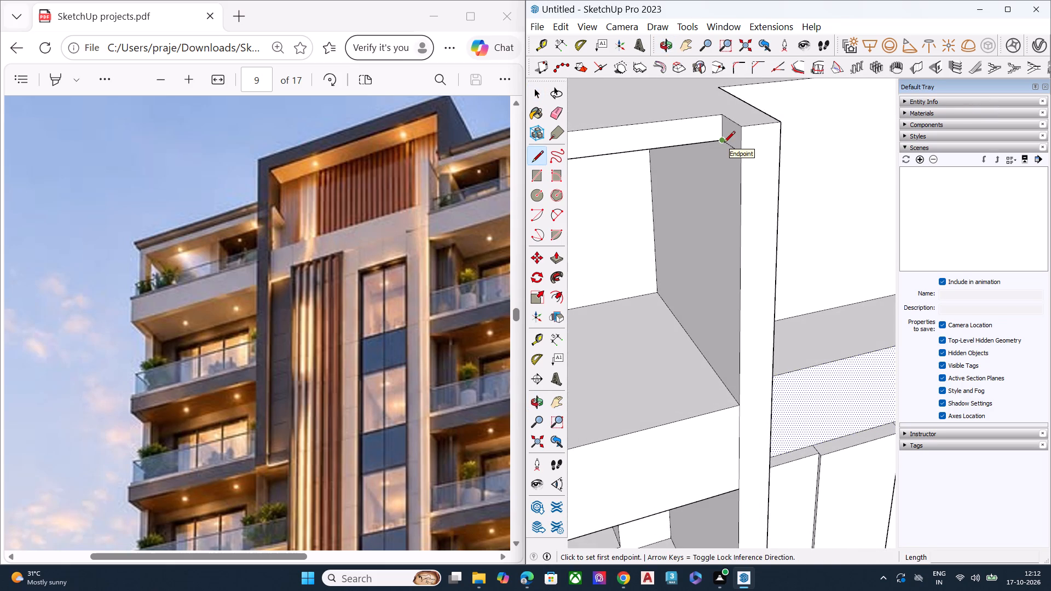
key("space")
middle_click_drag(757, 158, 704, 166)
key("l")
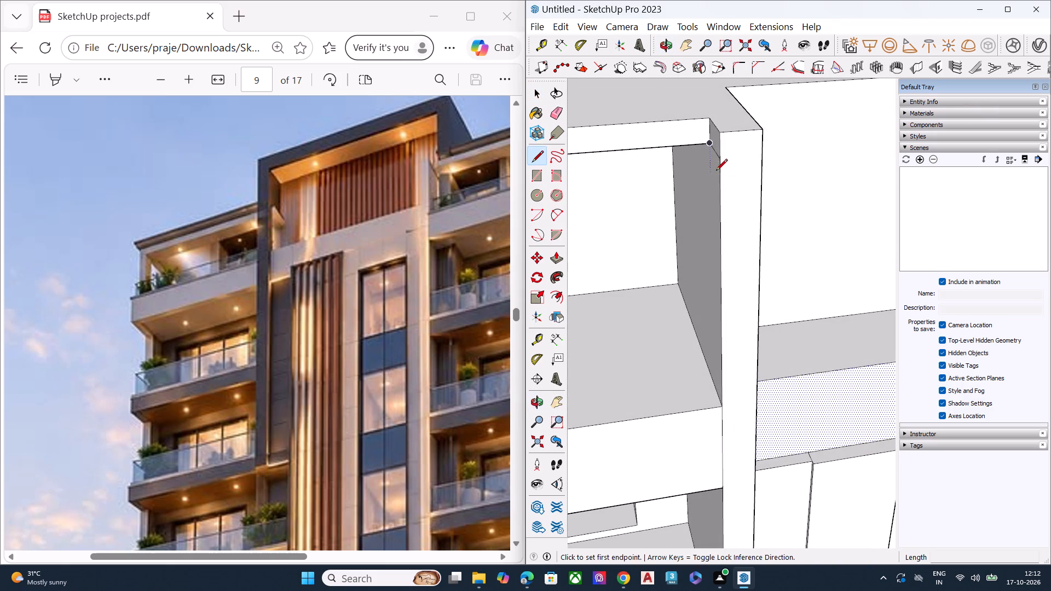
left_click(720, 160)
left_click(760, 158)
Continue the line along the tall fin's inner side face from the front corner to the recess's rear wall.
middle_click_drag(779, 163, 544, 184)
middle_click_drag(659, 155, 615, 165)
scroll(650, 159, "up", 3)
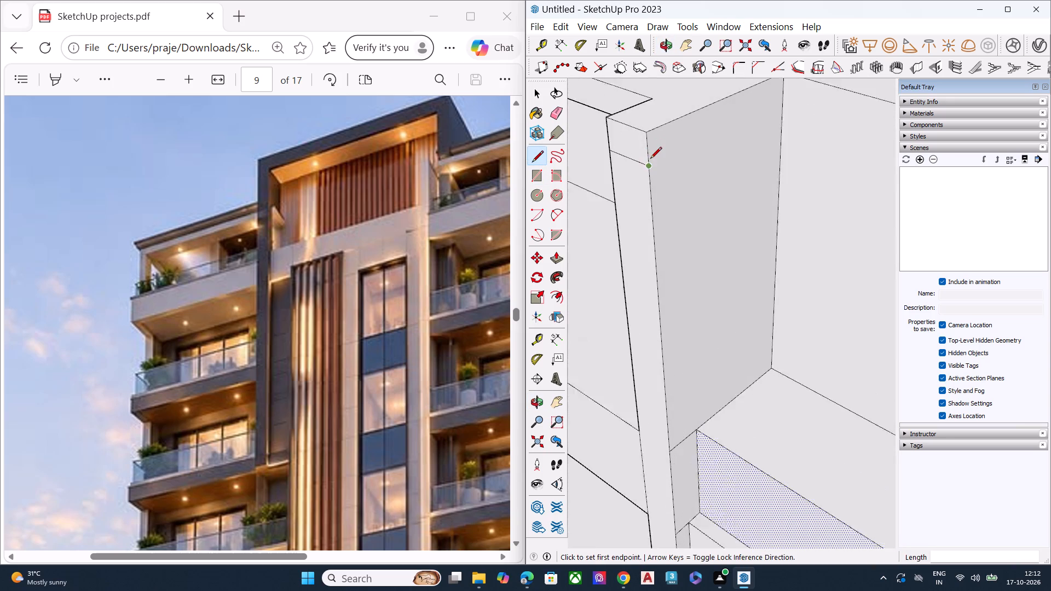
scroll(650, 159, "up", 2)
left_click(649, 171)
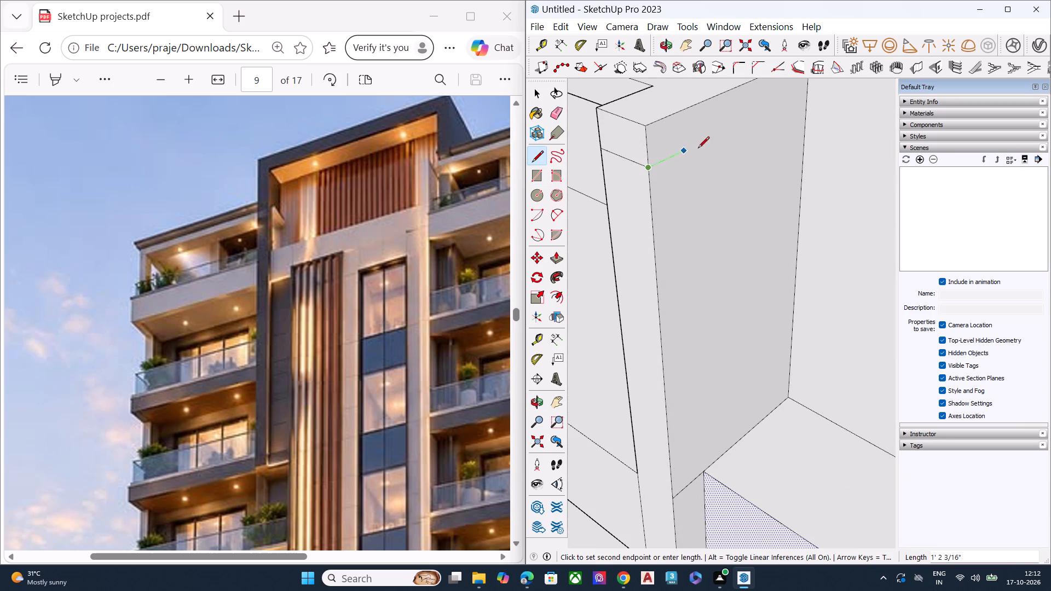
left_click(807, 89)
key("space")
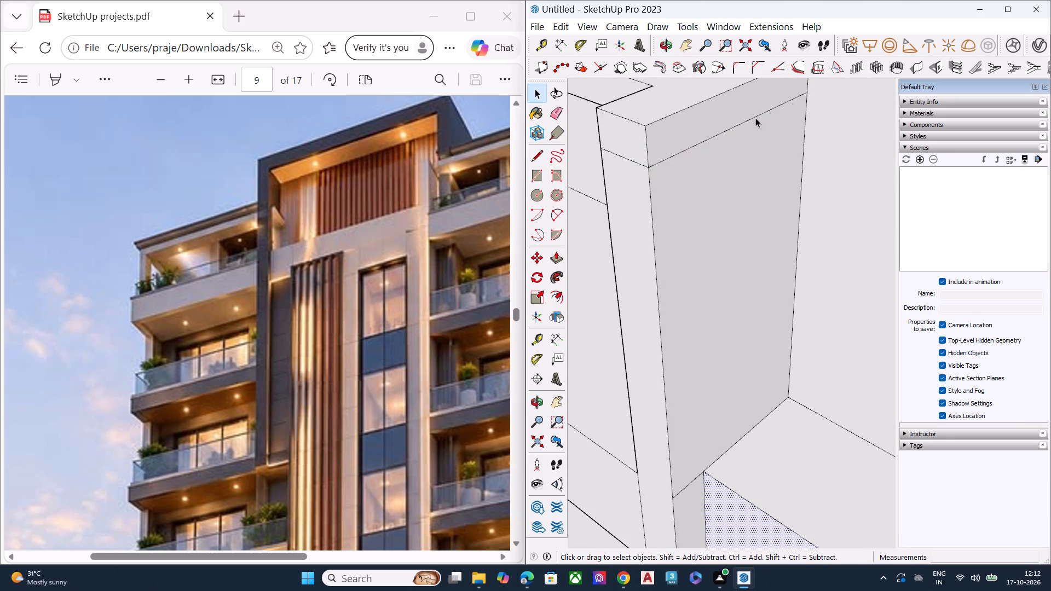
Pull the narrow top strip of the tall fin's inner side face out about 1' 1 7/16" over the recess.
scroll(706, 139, "down", 6)
left_click(708, 130)
key("p")
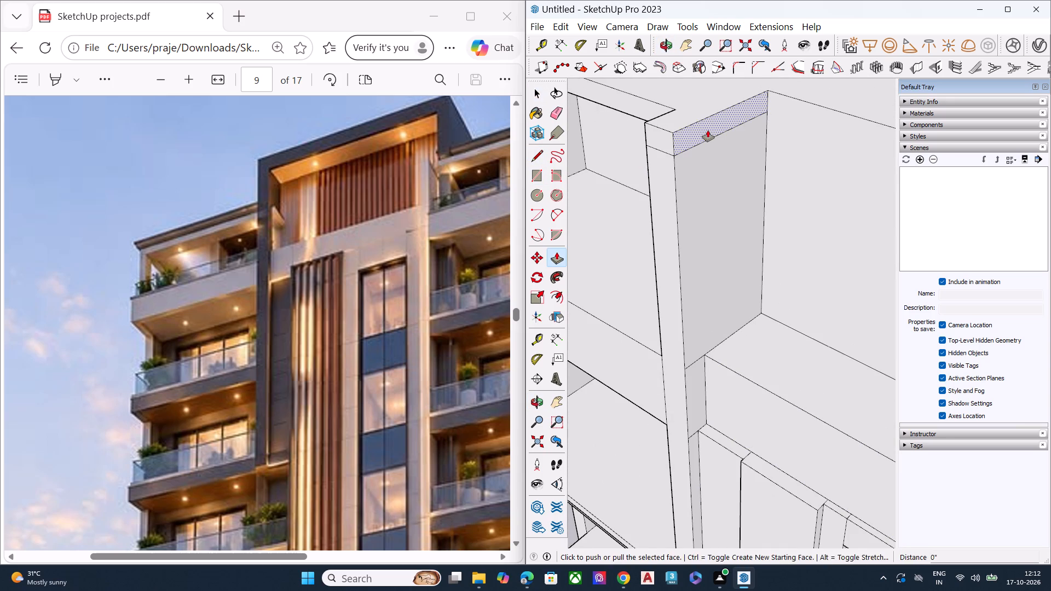
left_click(708, 130)
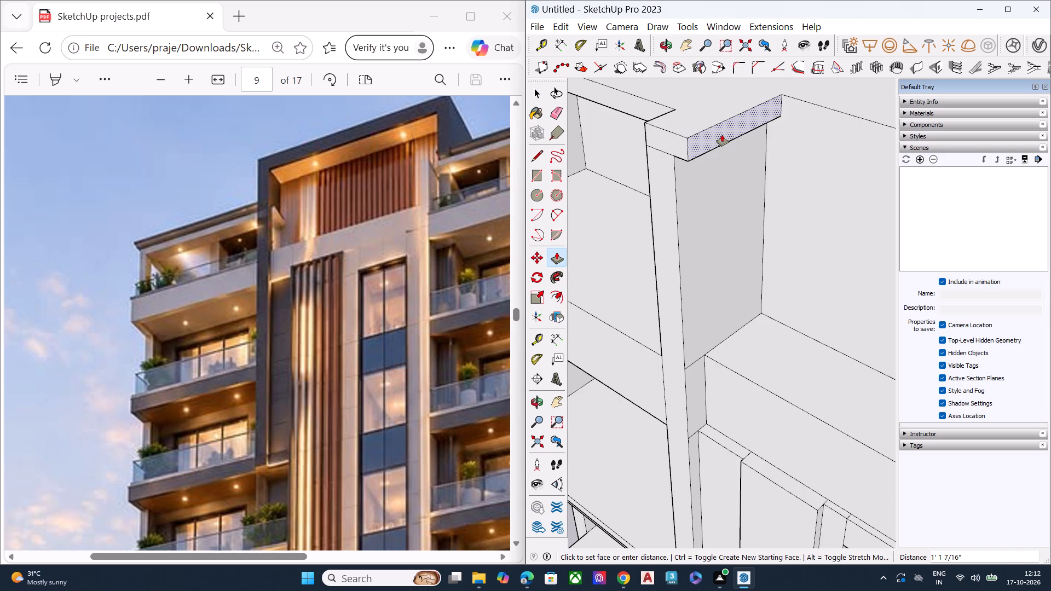
left_click(722, 135)
key("space")
Examine the projecting strip at the tall fin's top and the crown recess from several angles.
middle_click_drag(664, 157, 663, 149)
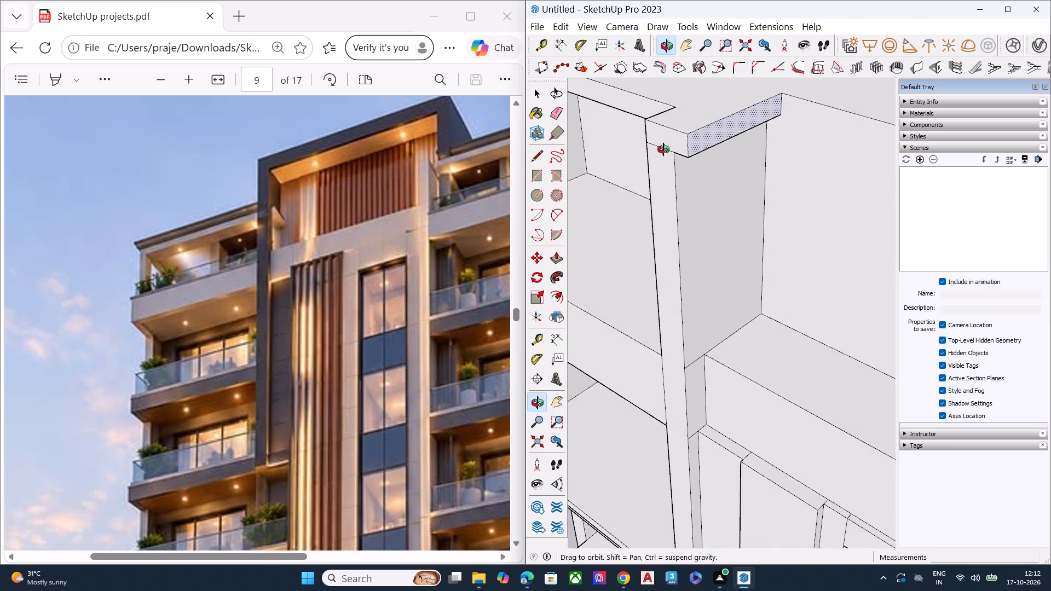
middle_click_drag(663, 149, 665, 149)
scroll(665, 149, "down", 2)
scroll(665, 149, "up", 1)
scroll(665, 149, "down", 6)
middle_click_drag(665, 151, 804, 85)
scroll(750, 212, "down", 7)
middle_click_drag(747, 227, 519, 266)
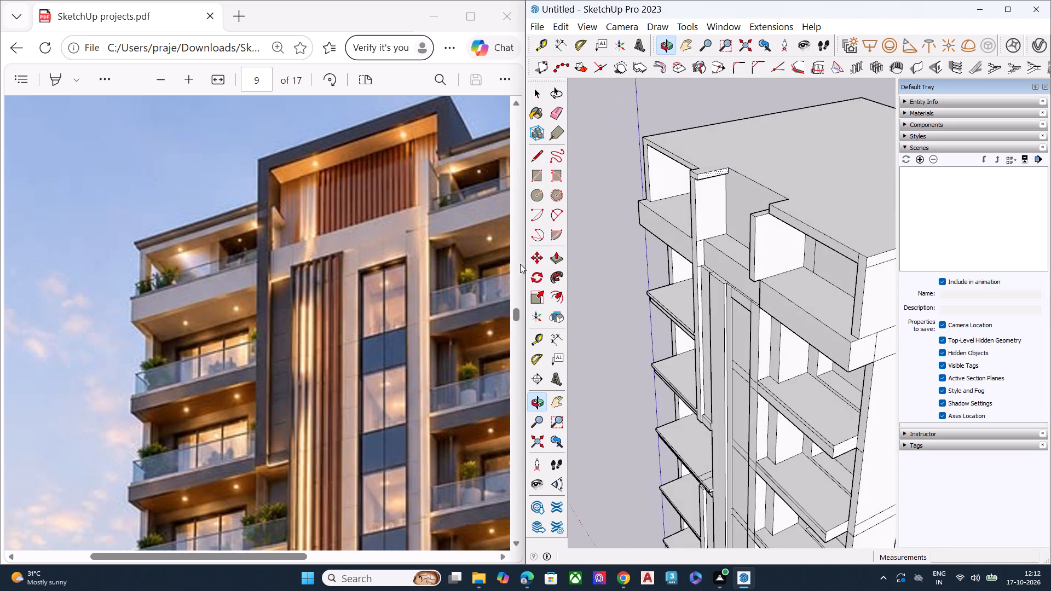
scroll(701, 166, "up", 5)
scroll(705, 168, "down", 1)
scroll(706, 169, "up", 5)
middle_click_drag(718, 183, 804, 182)
scroll(757, 182, "up", 4)
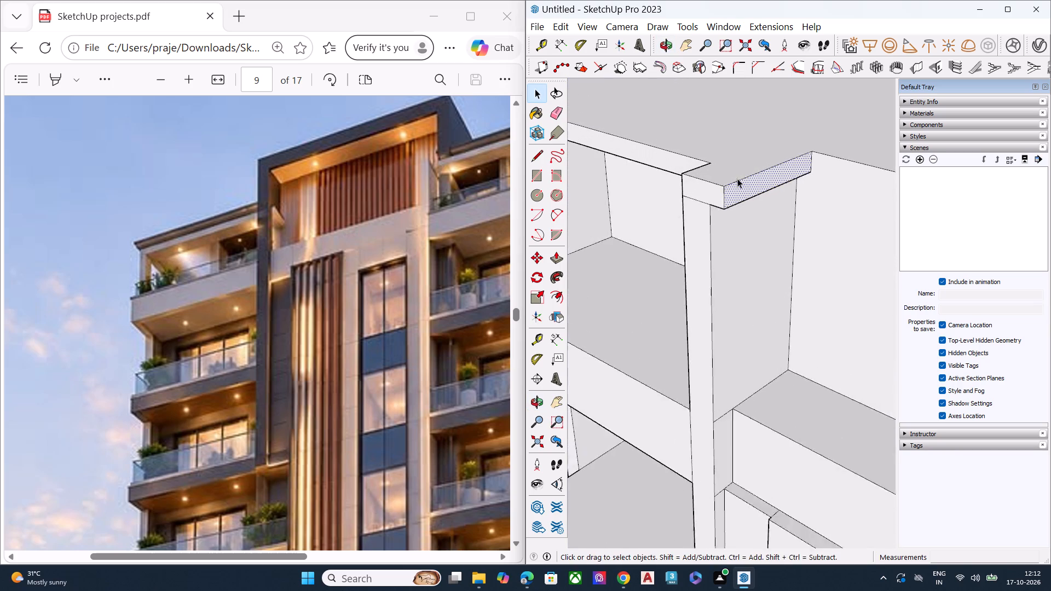
scroll(737, 178, "up", 3)
scroll(733, 188, "down", 3)
scroll(733, 188, "up", 1)
scroll(724, 194, "down", 4)
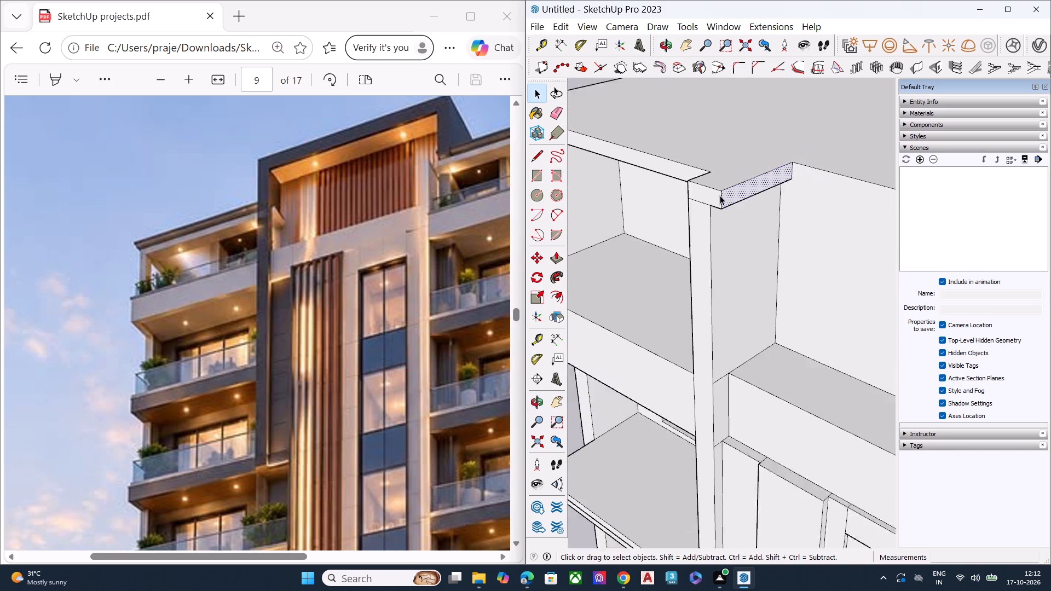
Draw a vertical line about 1' 5 1/8" long on the projecting strip's front end, continuing the tall fin's inner edge upward.
scroll(720, 195, "down", 4)
middle_click_drag(734, 173, 746, 207)
scroll(718, 217, "up", 7)
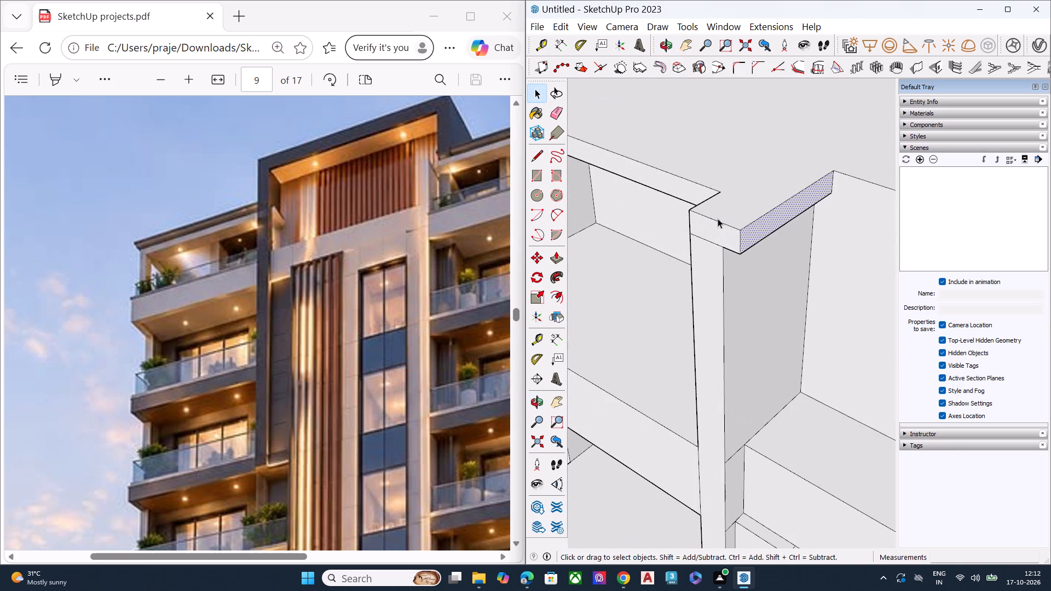
key("l")
left_click(724, 246)
left_click(725, 223)
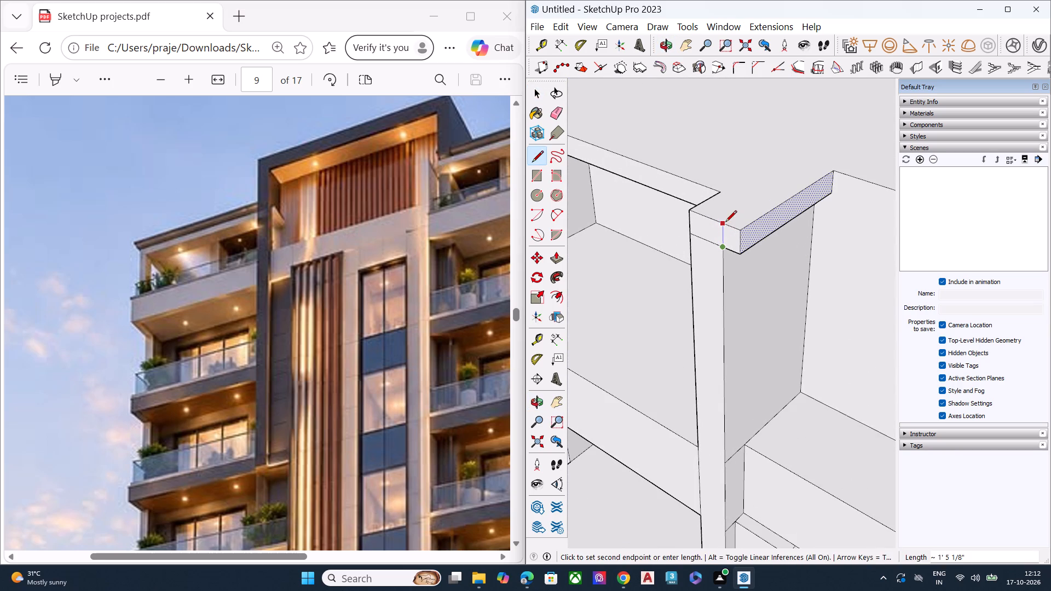
key("space")
Erase the horizontal line across the tall fin's front face below its top strip.
key("e")
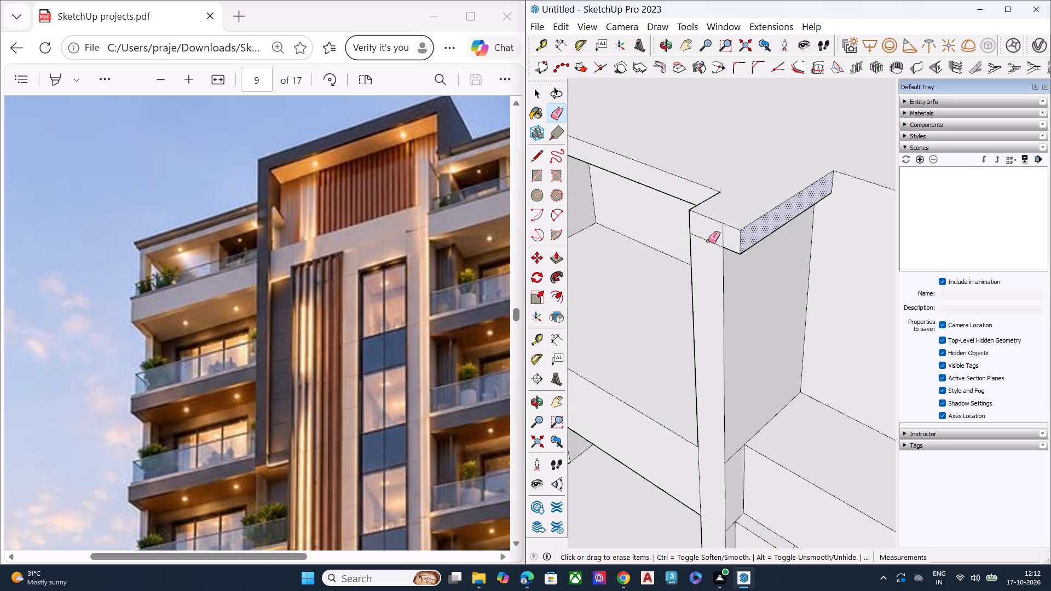
left_click(708, 241)
scroll(687, 237, "down", 7)
key("space")
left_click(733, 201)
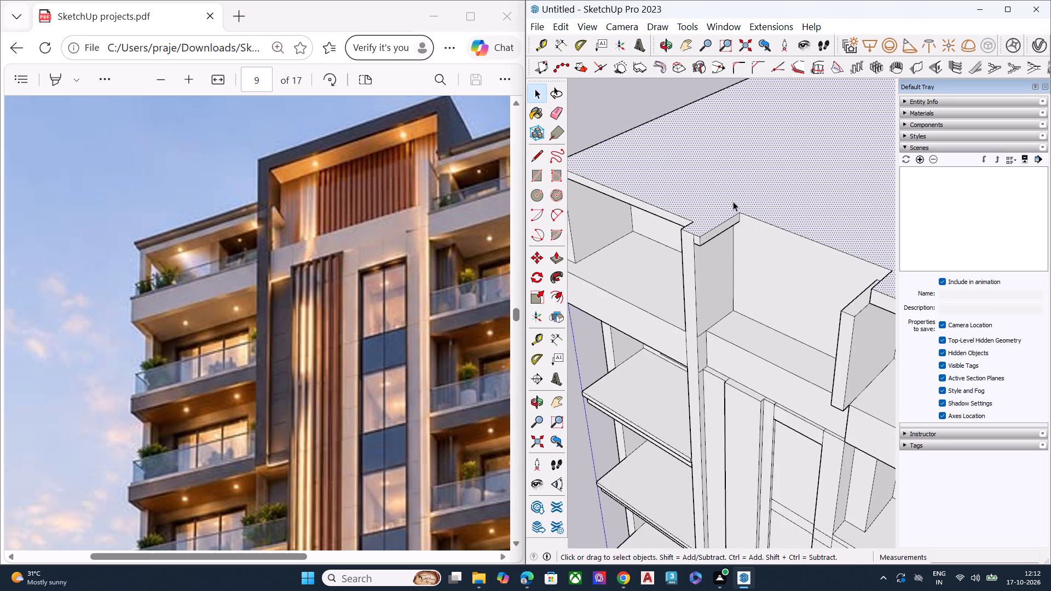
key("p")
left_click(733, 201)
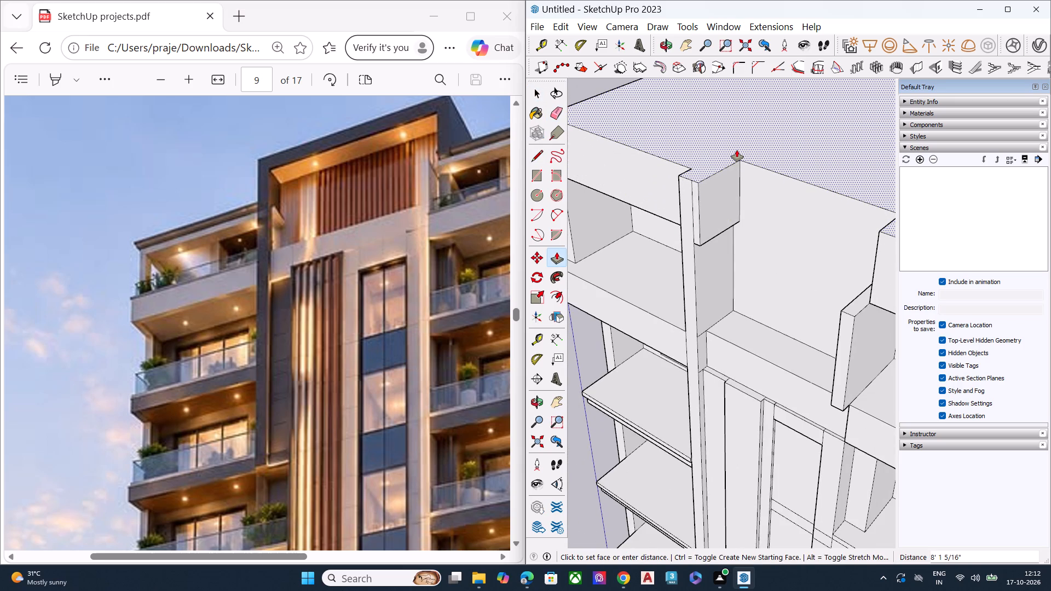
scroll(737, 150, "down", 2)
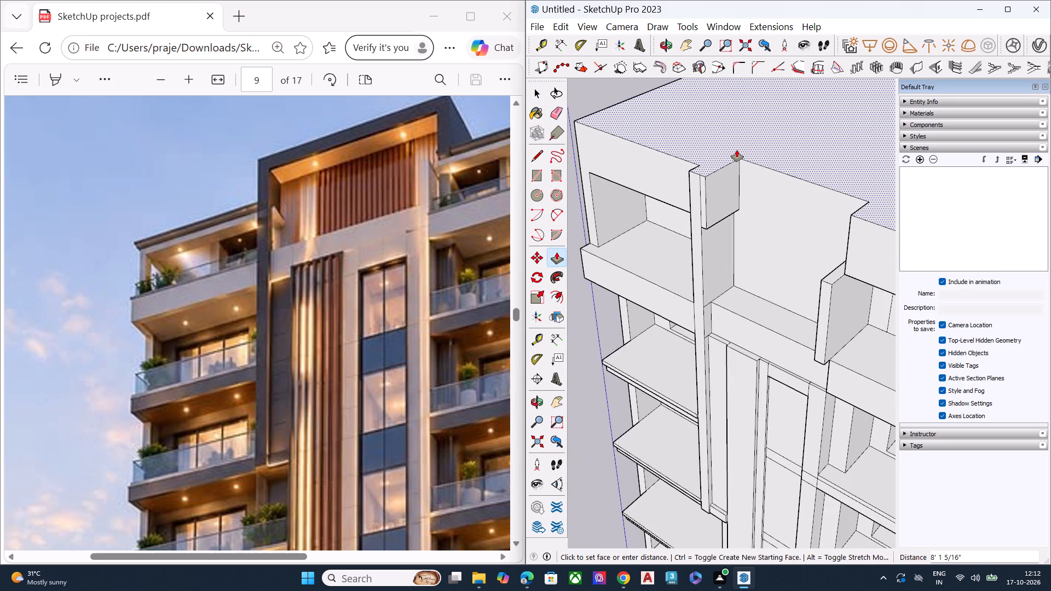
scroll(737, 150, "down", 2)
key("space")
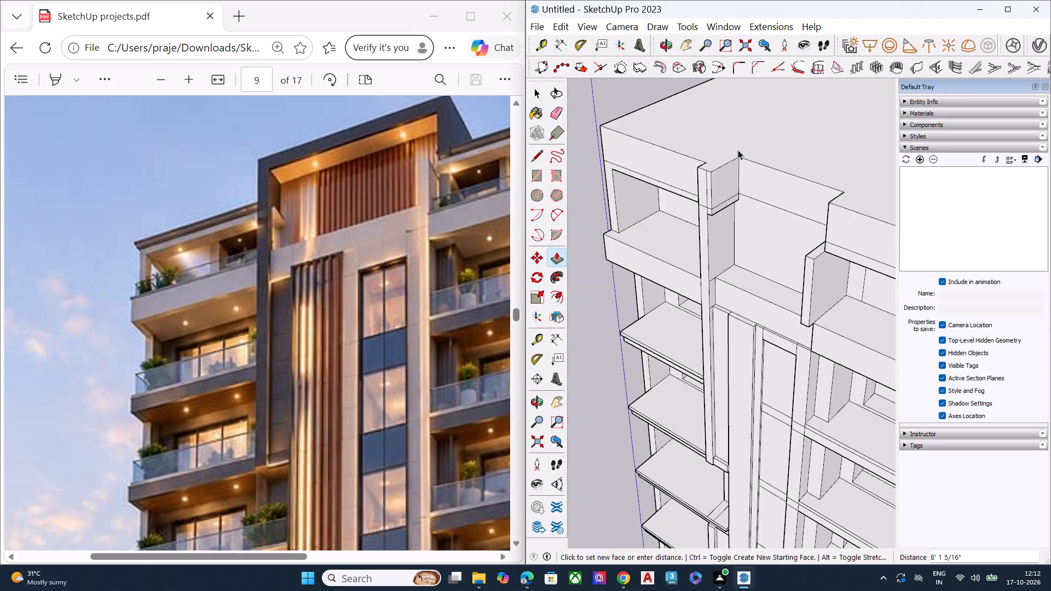
Draw a roof line about 16' 1/2" back from the tall fin's outer side, continuing parallel to the facade past the shorter fin.
middle_click_drag(725, 181, 639, 322)
scroll(660, 295, "up", 1)
scroll(639, 331, "down", 1)
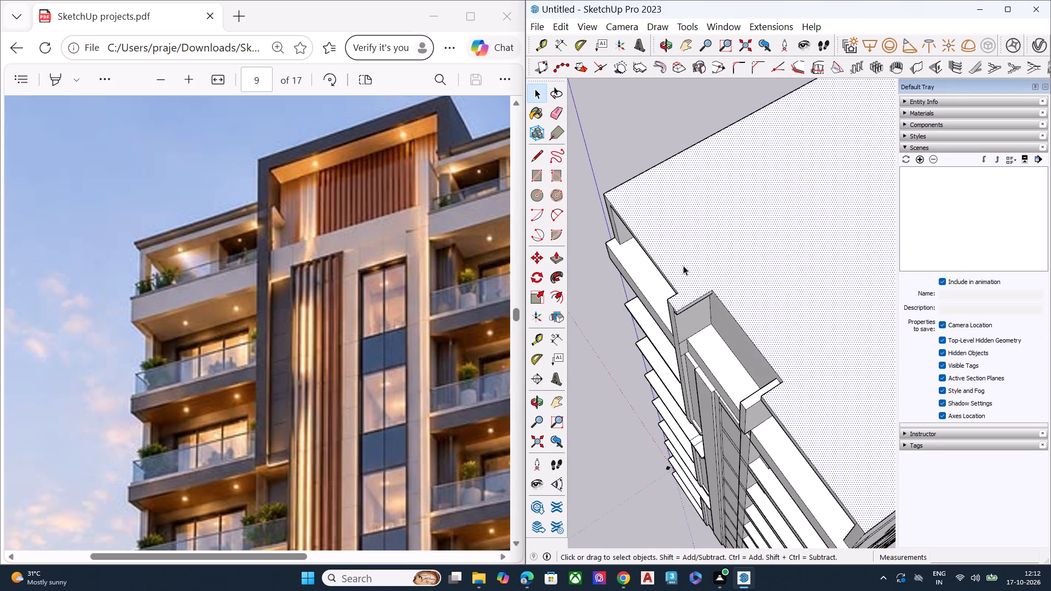
scroll(683, 265, "down", 14)
scroll(702, 273, "up", 9)
left_click(617, 124)
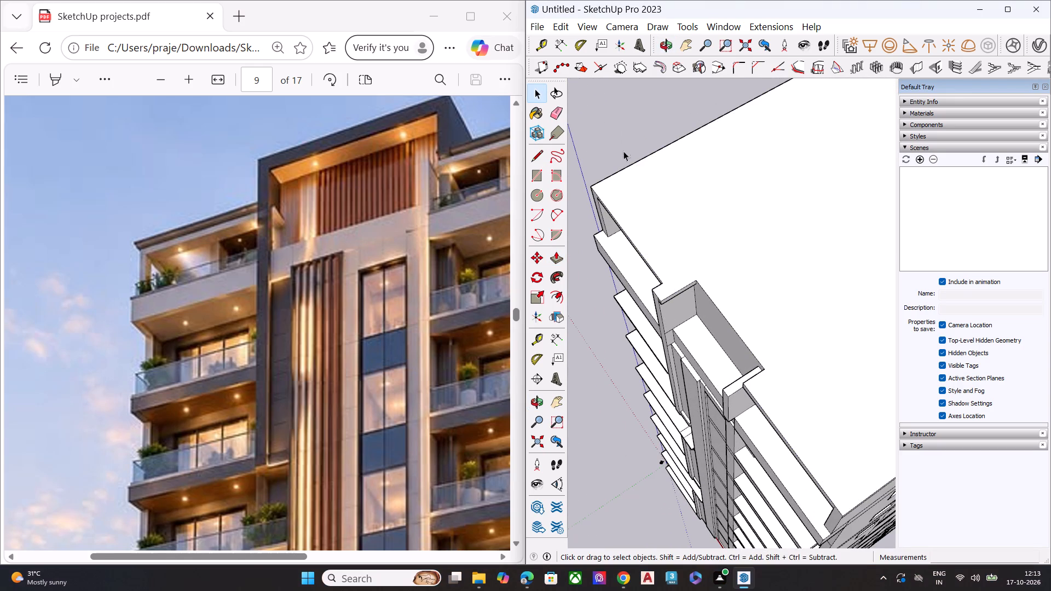
key("l")
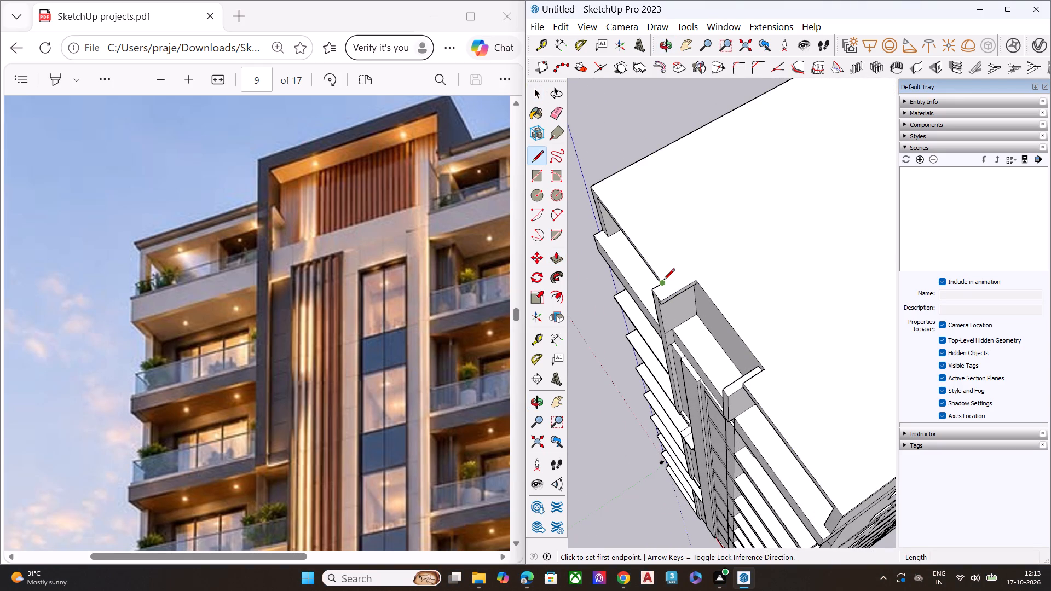
left_click(663, 281)
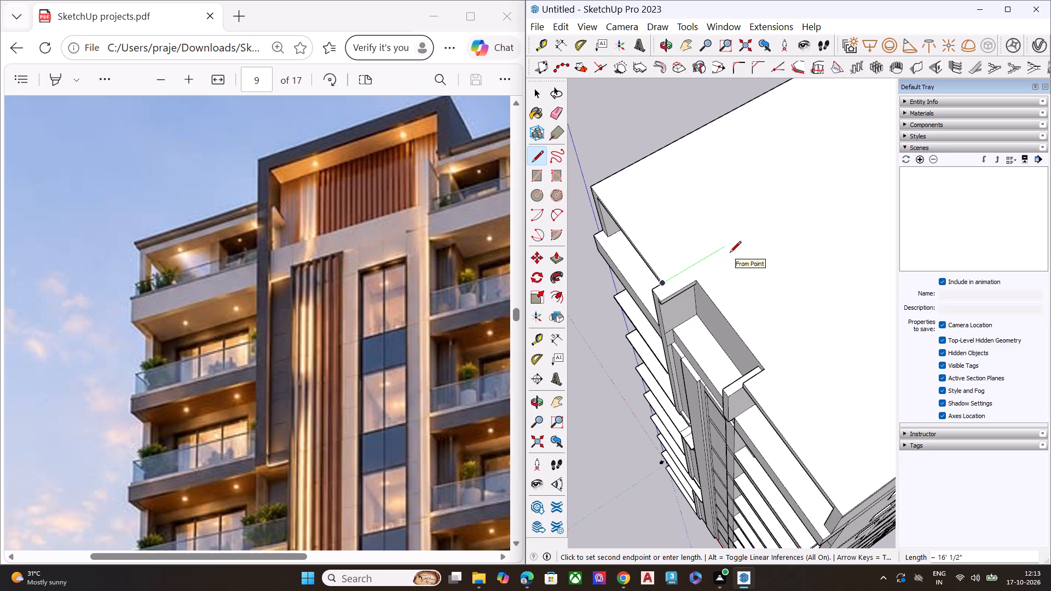
left_click(730, 253)
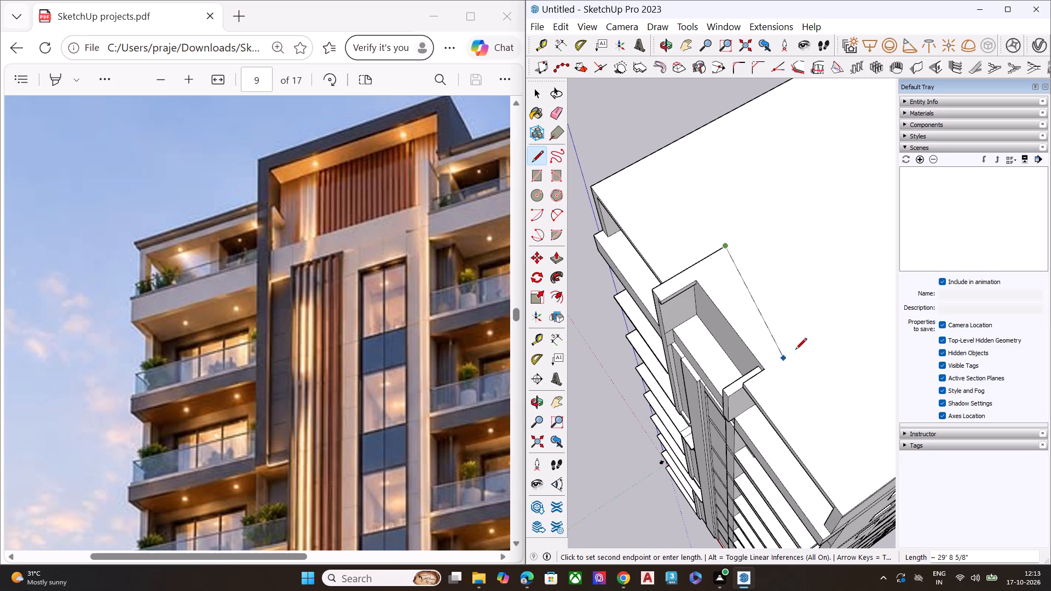
left_click(813, 341)
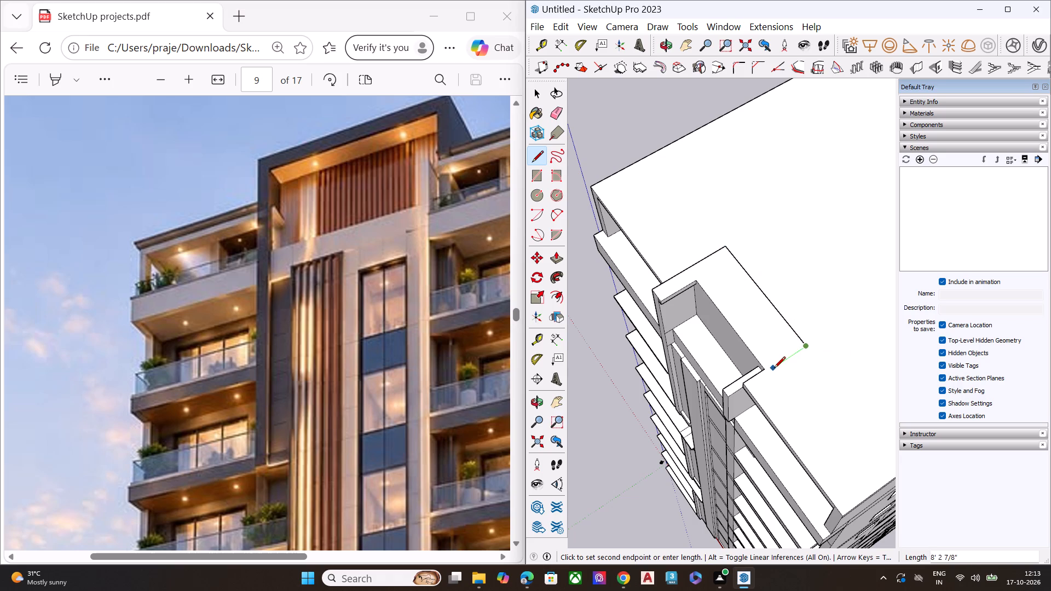
key("space")
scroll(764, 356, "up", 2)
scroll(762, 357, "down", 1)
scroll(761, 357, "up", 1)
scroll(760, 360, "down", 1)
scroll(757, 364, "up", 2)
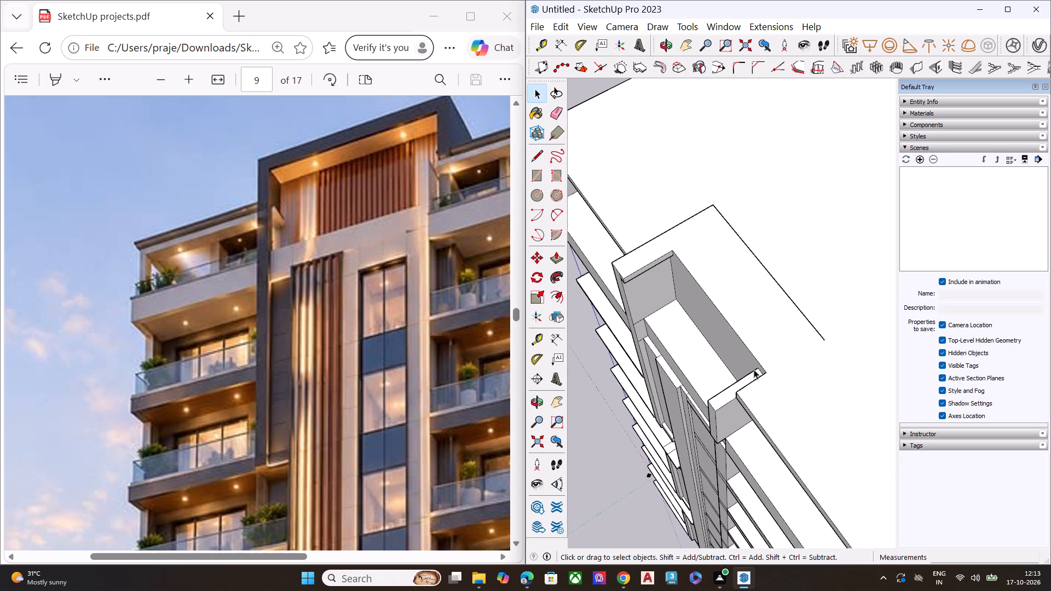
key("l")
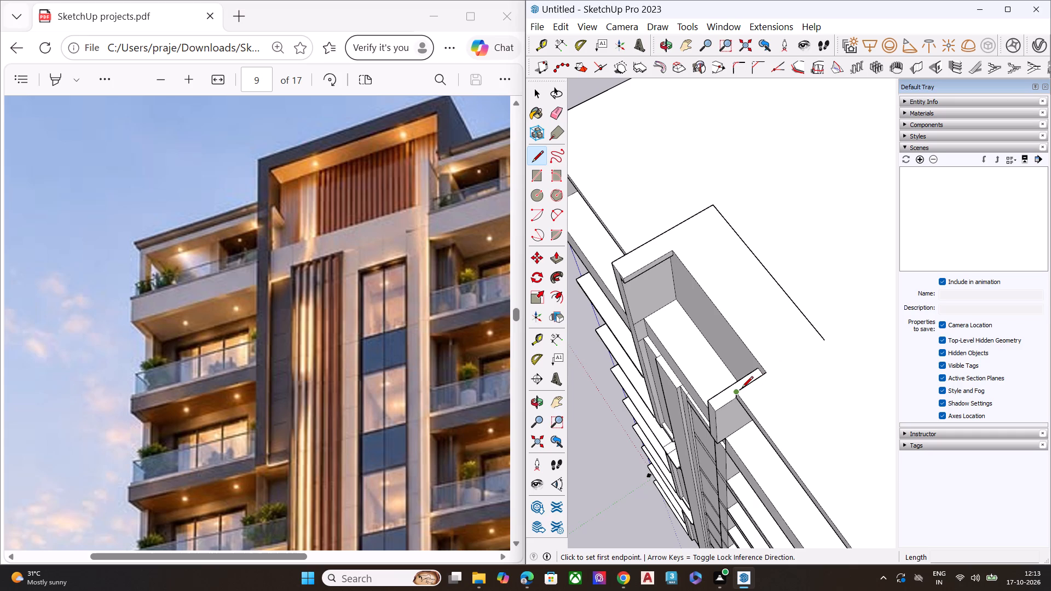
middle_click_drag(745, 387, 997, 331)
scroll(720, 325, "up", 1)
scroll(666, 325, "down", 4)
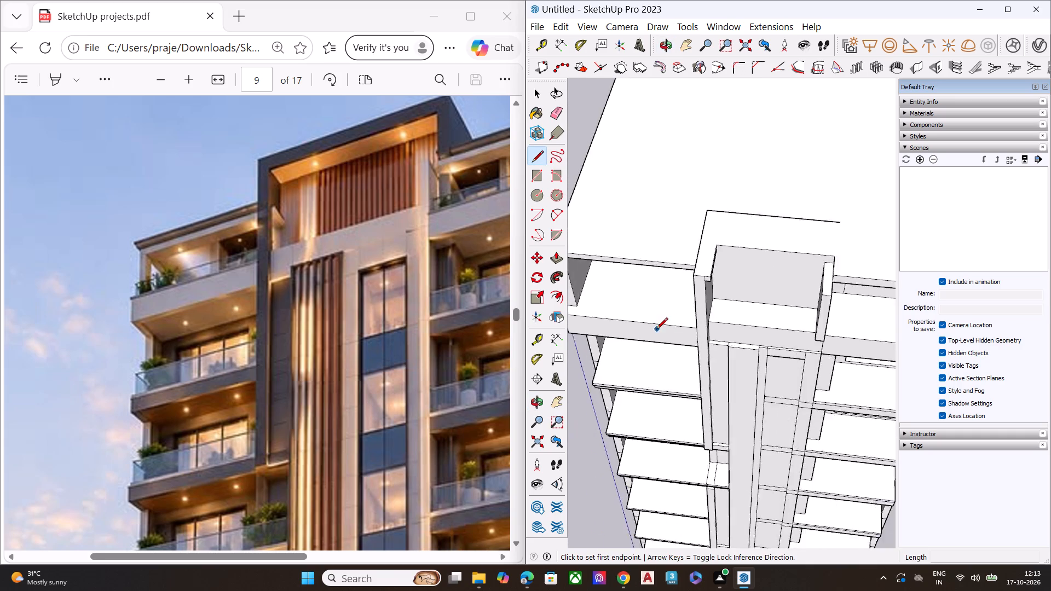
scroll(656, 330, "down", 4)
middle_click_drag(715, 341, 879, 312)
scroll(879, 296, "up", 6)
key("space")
Pull the roof notch's small side face behind the shorter fin over the recess, flush with that fin's inner face.
scroll(838, 223, "down", 1)
scroll(834, 222, "up", 1)
scroll(846, 214, "down", 2)
scroll(850, 208, "up", 6)
left_click(854, 210)
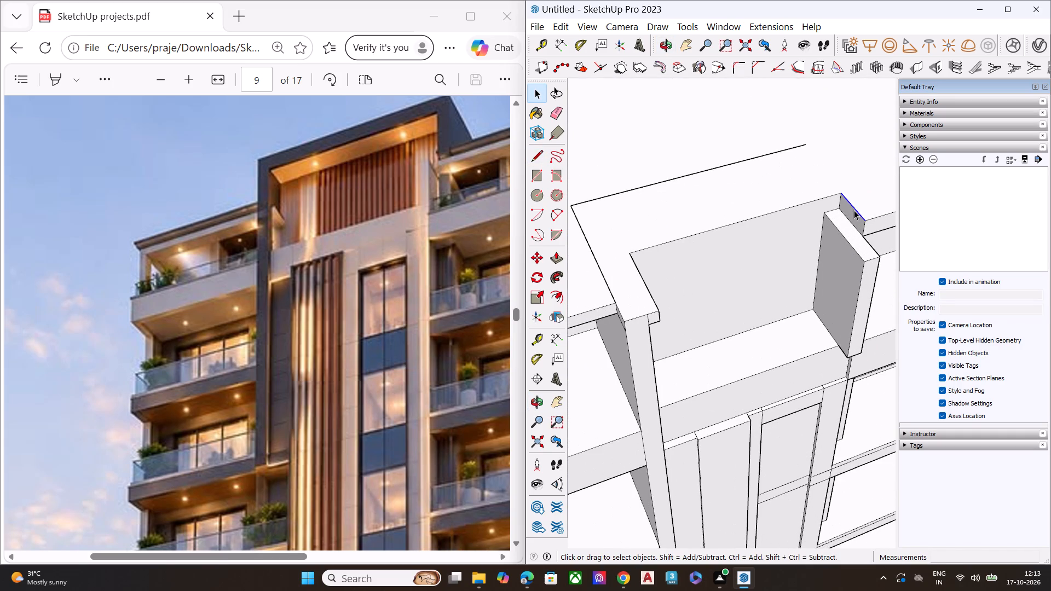
left_click(852, 212)
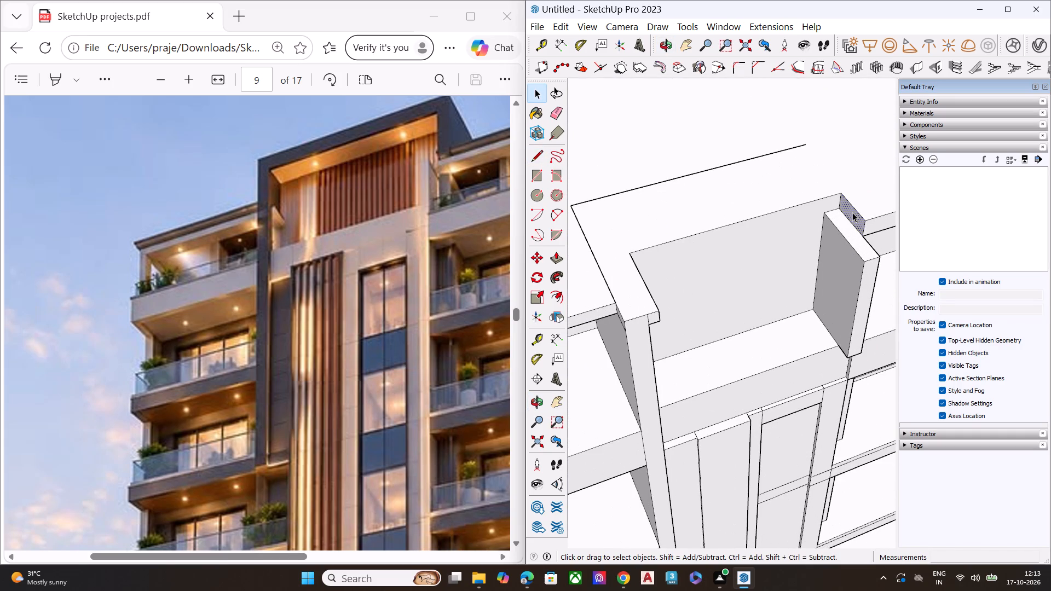
key("p")
left_click(852, 212)
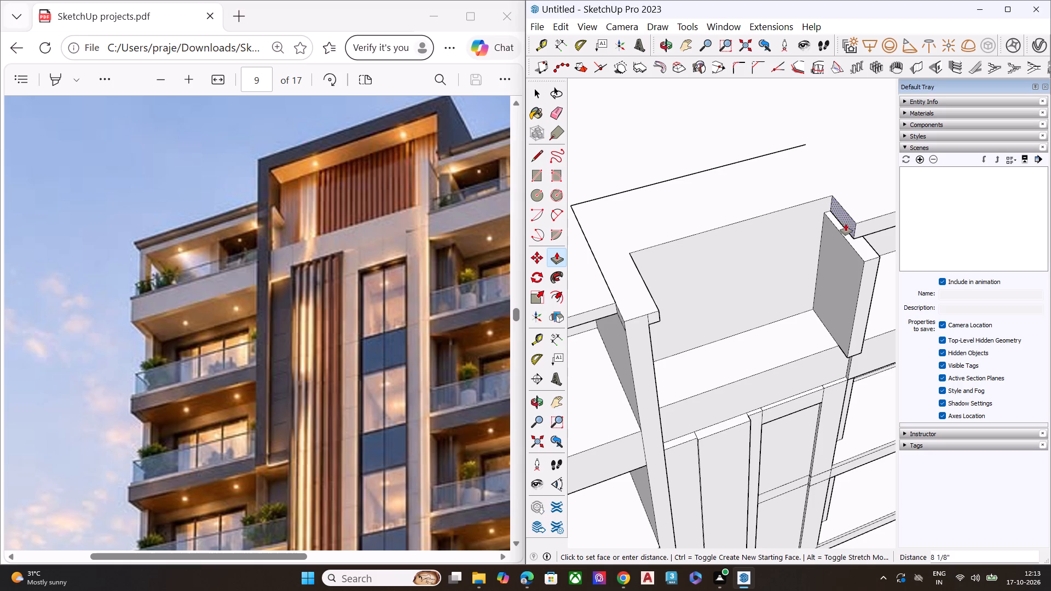
left_click(839, 234)
key("space")
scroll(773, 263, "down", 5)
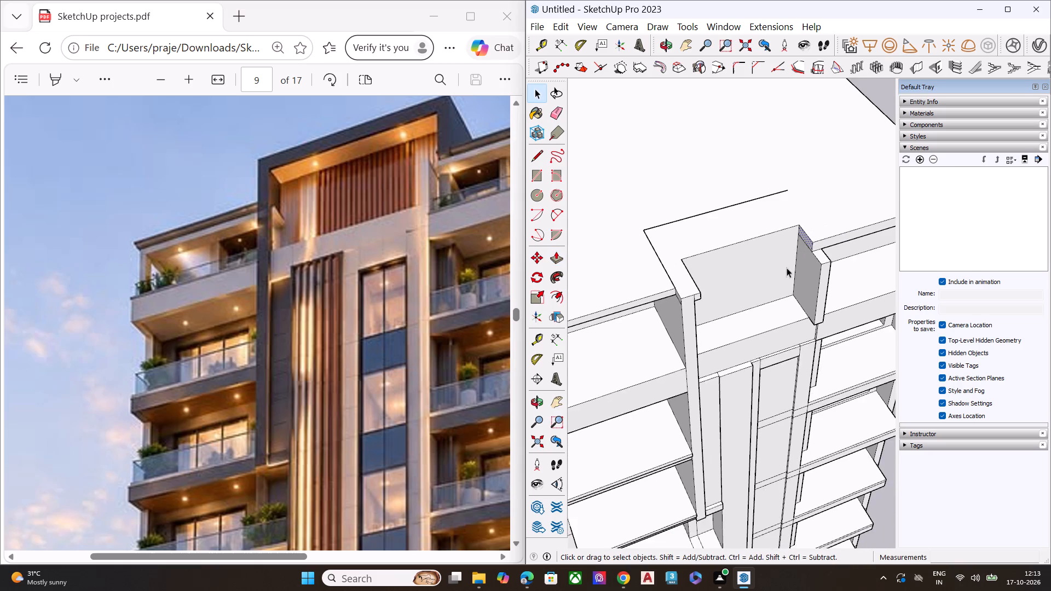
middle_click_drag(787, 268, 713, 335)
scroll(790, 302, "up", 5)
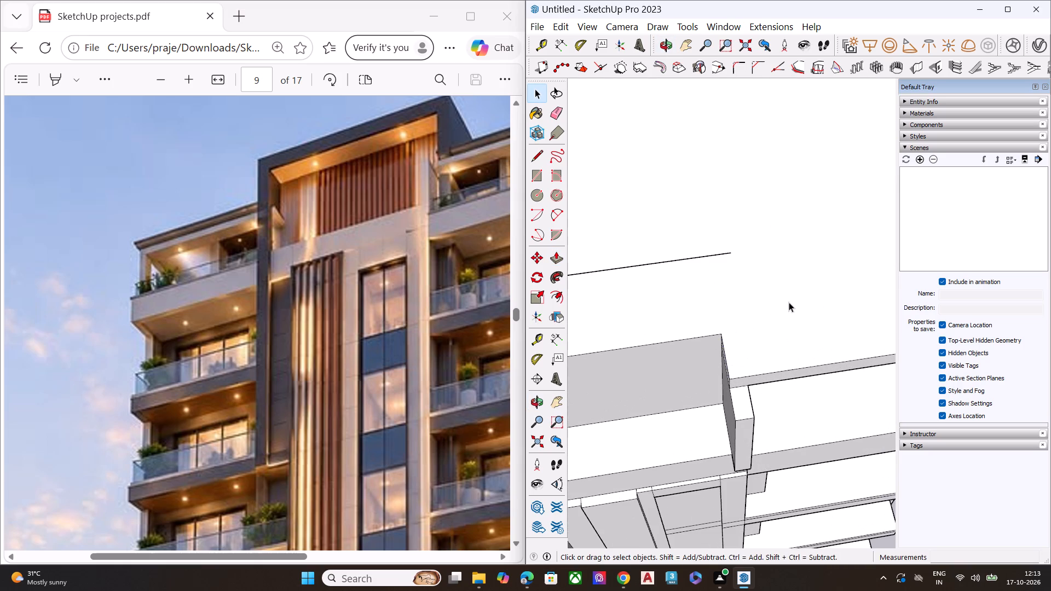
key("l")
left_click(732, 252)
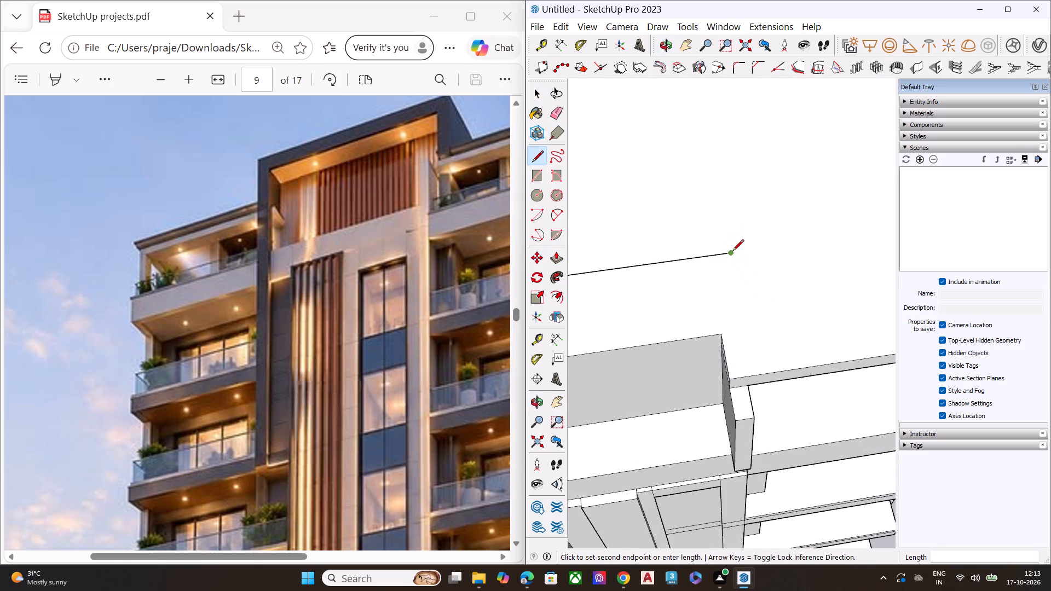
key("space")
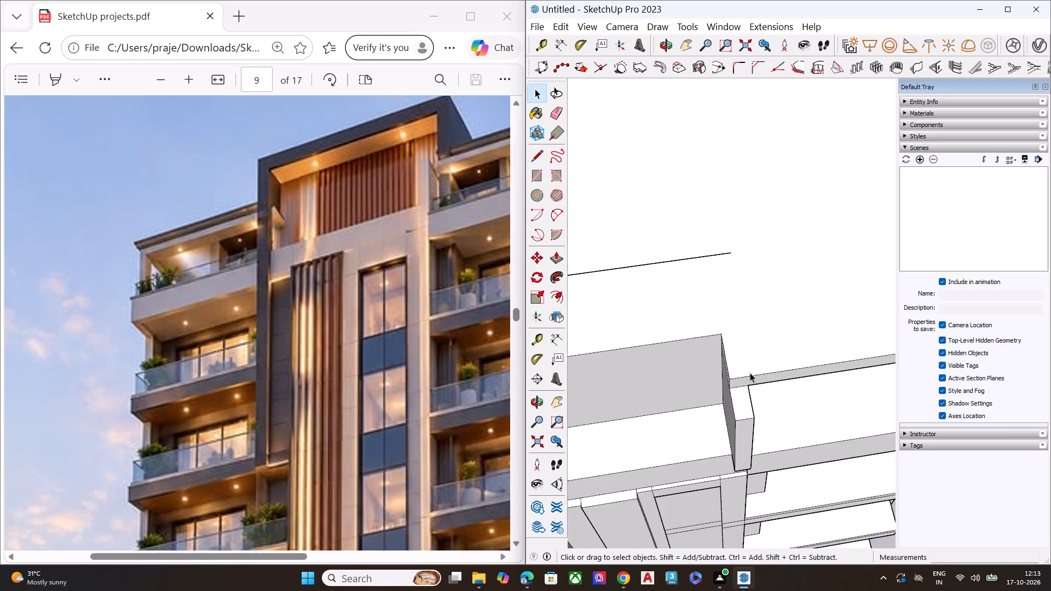
Draw a line from the roof's front edge at the shorter fin's outer side back across the line parallel to the facade.
key("l")
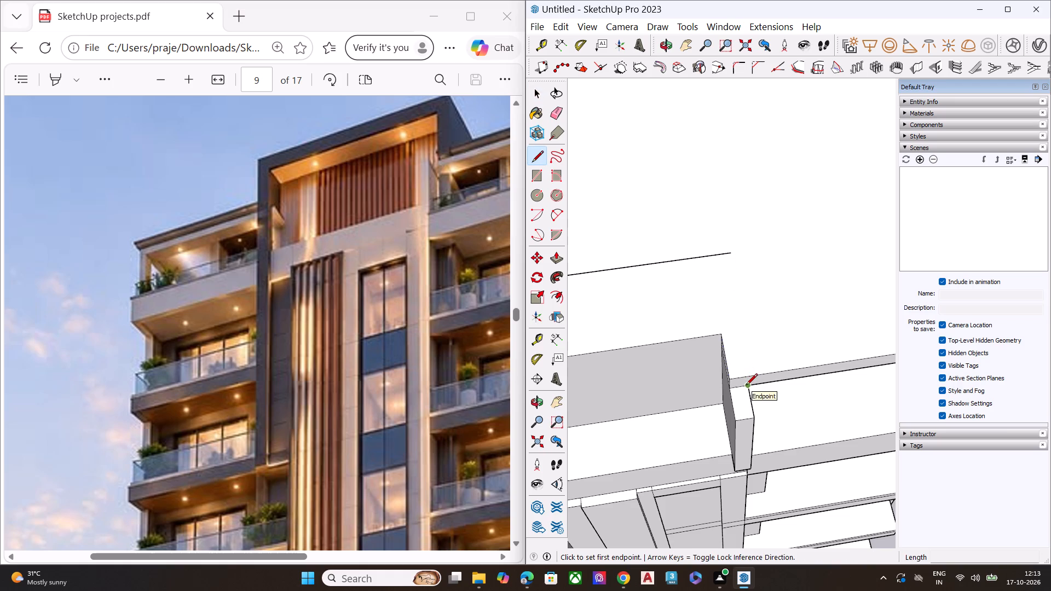
left_click(746, 376)
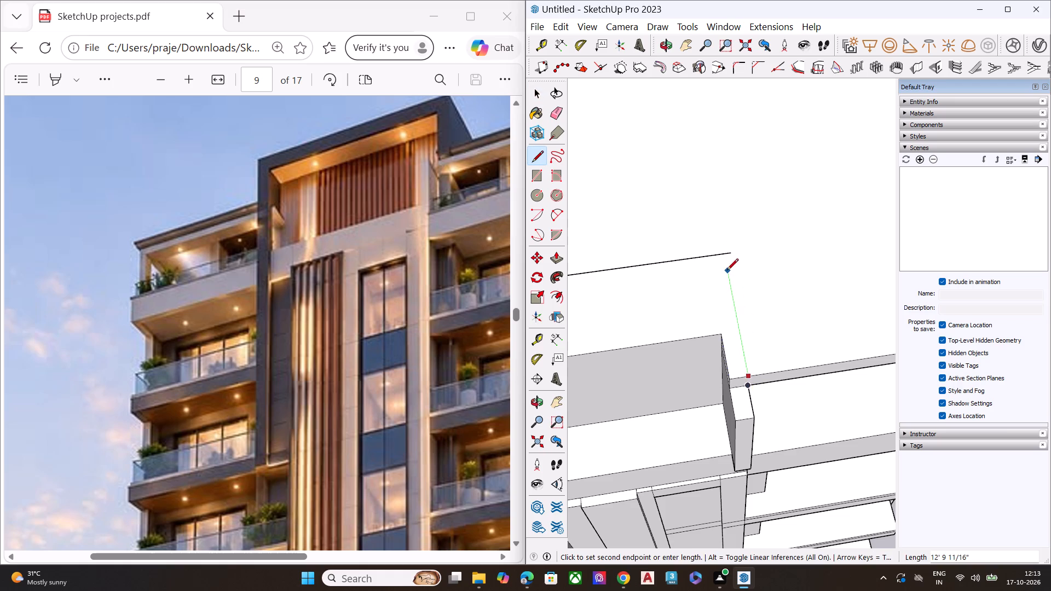
left_click(721, 242)
key("space")
Erase the two overhanging line ends at the rear corner of the crown outline on the roof.
scroll(721, 242, "up", 6)
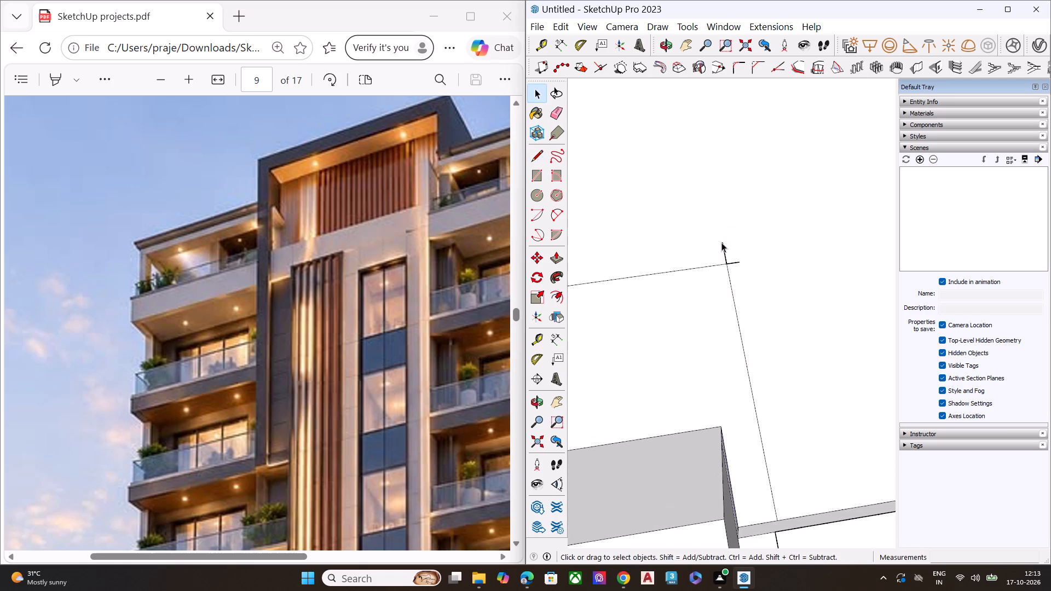
scroll(721, 242, "up", 3)
key("e")
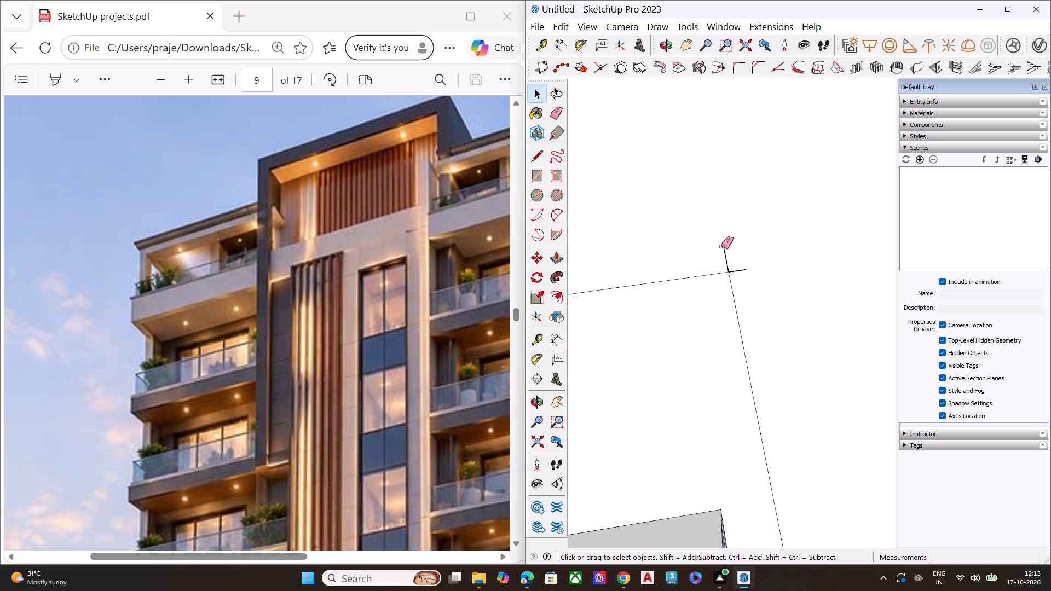
left_click(726, 256)
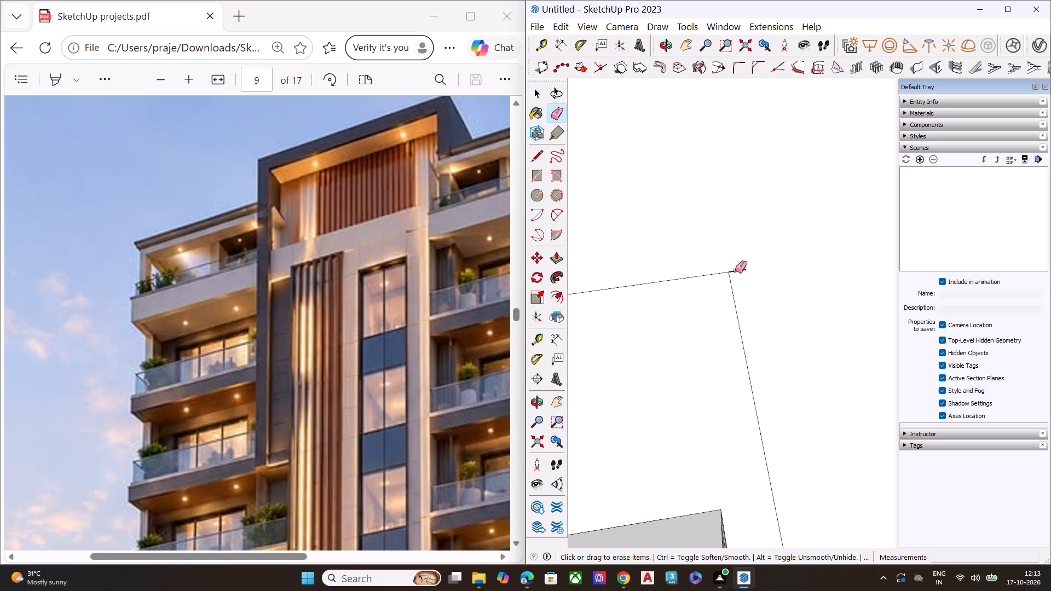
left_click(735, 270)
key("space")
scroll(719, 263, "down", 4)
scroll(719, 263, "up", 1)
scroll(719, 263, "down", 7)
scroll(761, 250, "up", 1)
scroll(763, 250, "down", 3)
key("space")
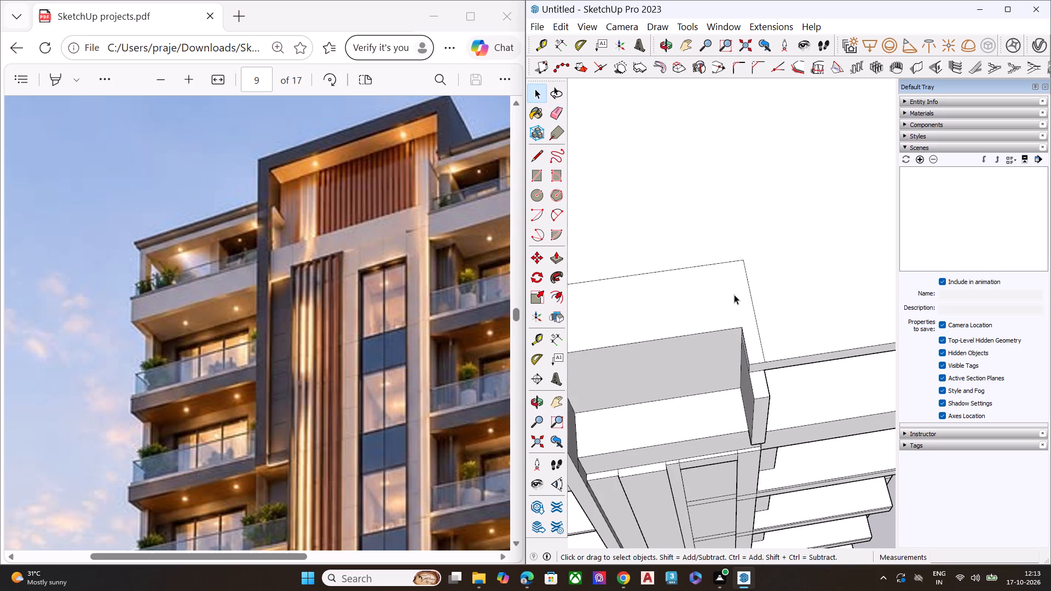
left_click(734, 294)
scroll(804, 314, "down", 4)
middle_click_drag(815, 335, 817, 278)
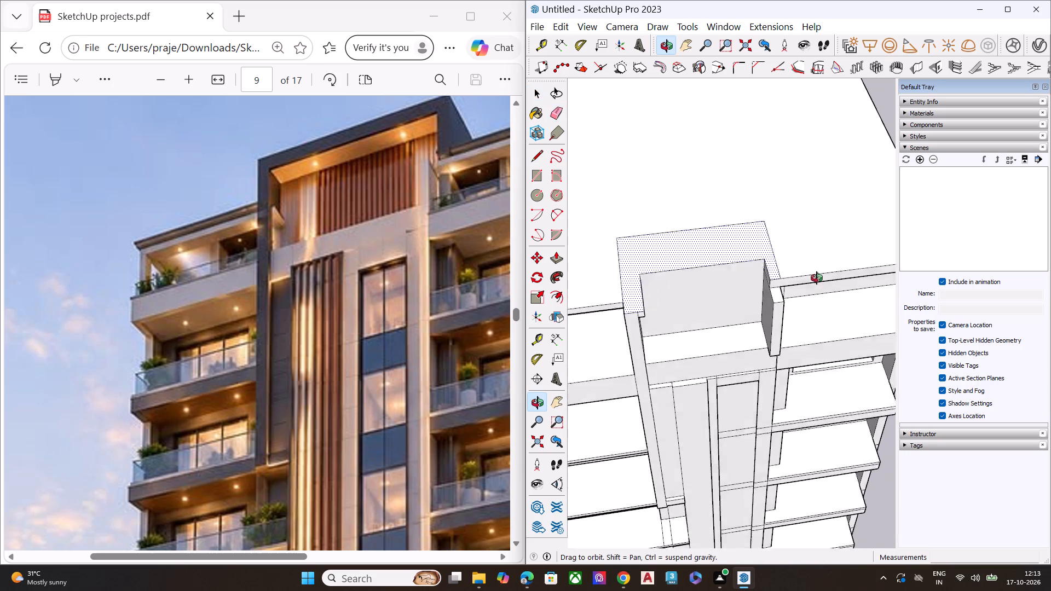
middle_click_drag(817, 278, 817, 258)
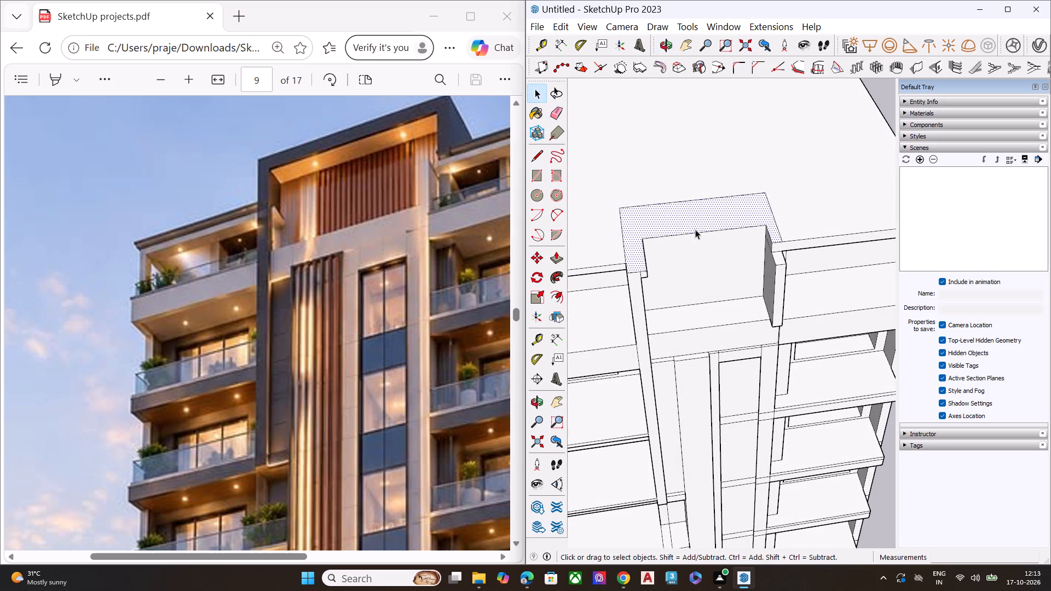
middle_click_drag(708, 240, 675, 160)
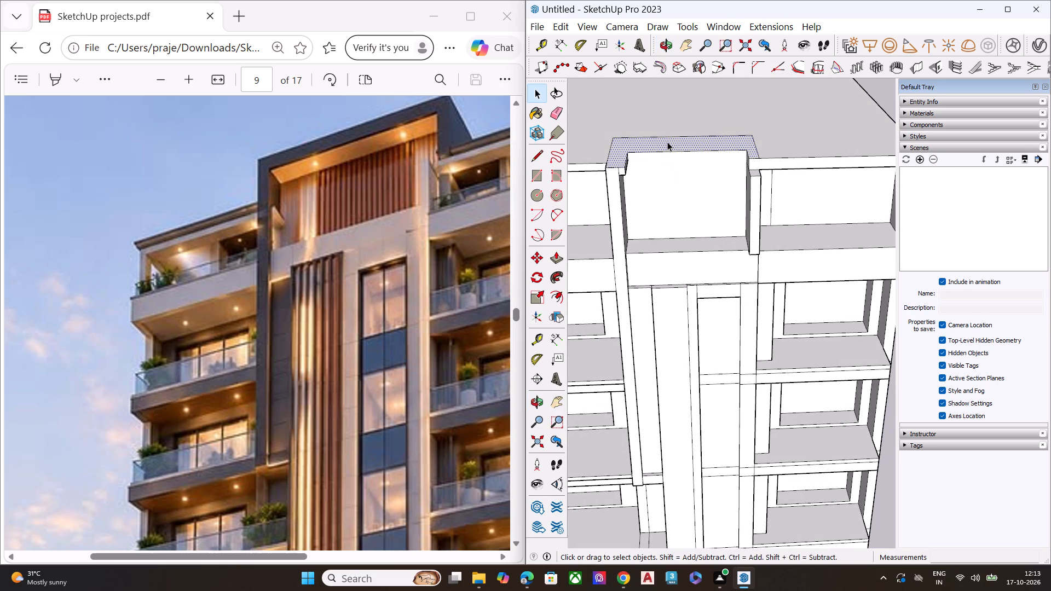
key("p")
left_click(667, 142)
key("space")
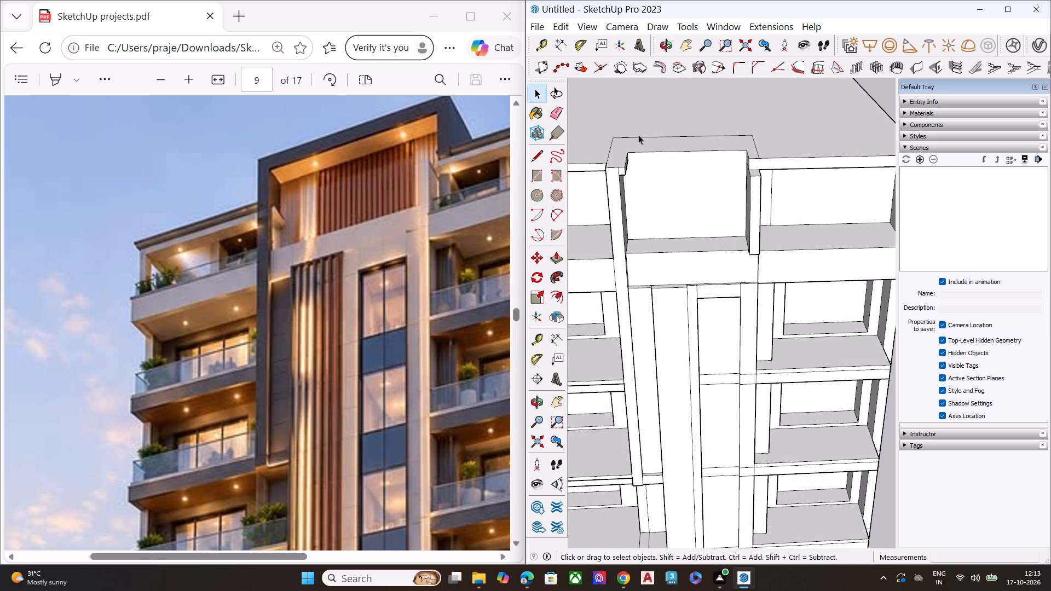
Draw a roof line about 8' 8 15/16" long from the tall fin's inner front corner back alongside the recess.
middle_click_drag(612, 151, 629, 219)
scroll(629, 219, "up", 2)
scroll(629, 221, "down", 1)
scroll(628, 224, "up", 3)
scroll(626, 233, "down", 1)
scroll(626, 235, "up", 4)
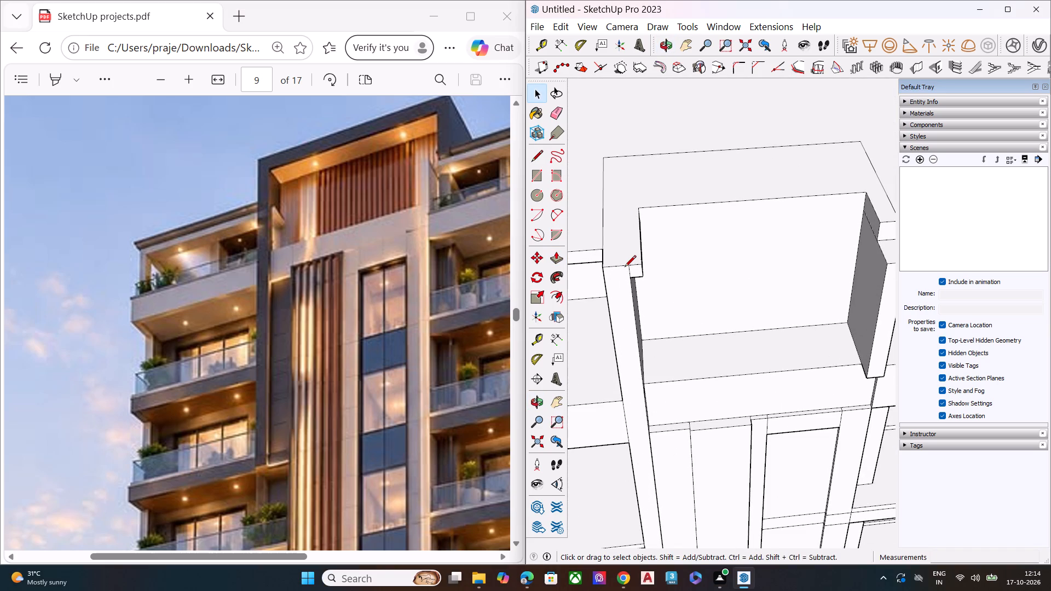
key("l")
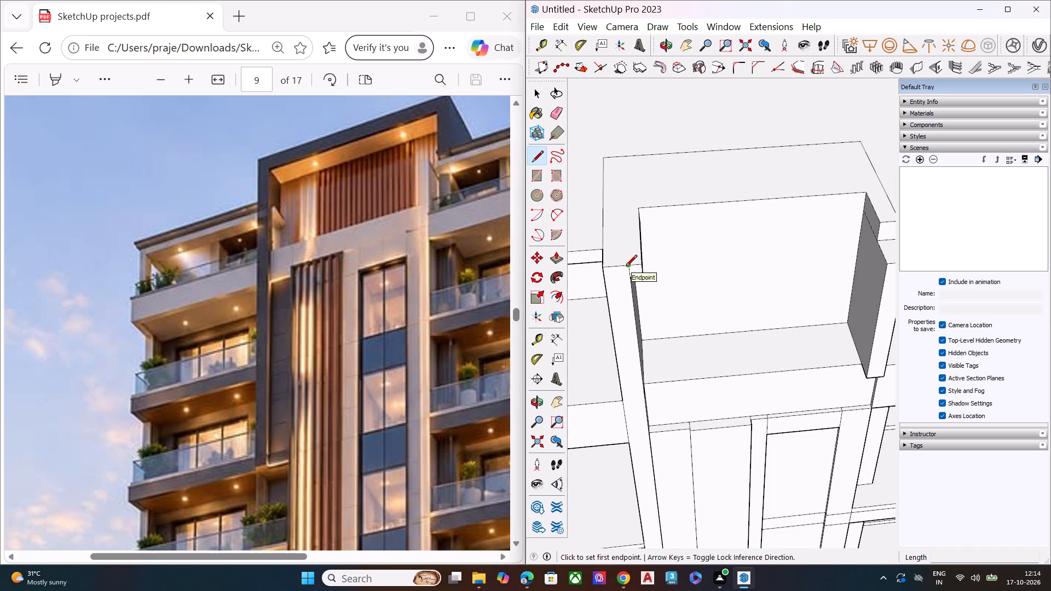
left_click(630, 266)
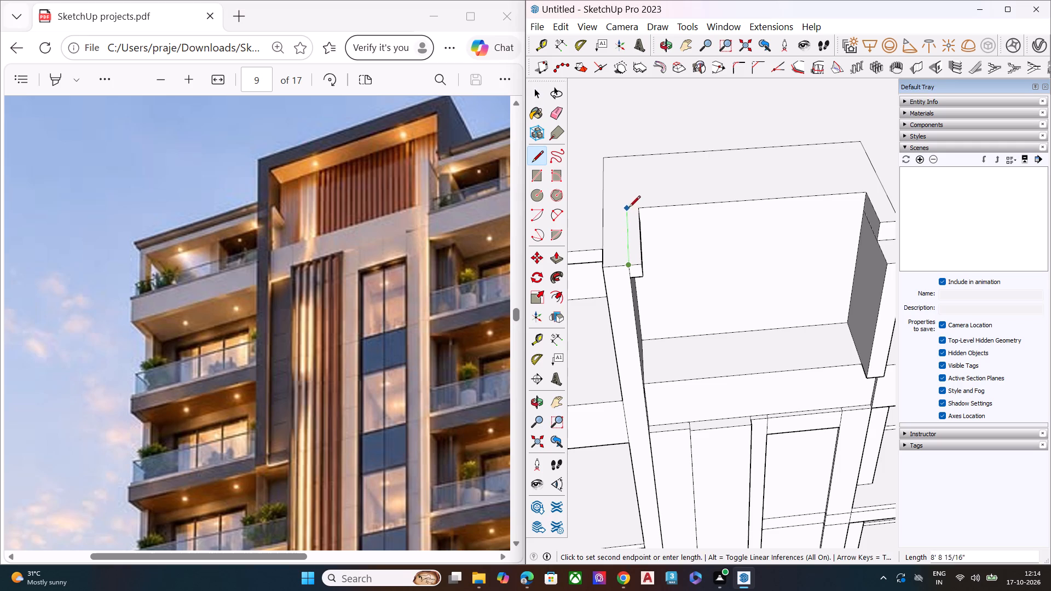
left_click(630, 207)
scroll(630, 209, "up", 4)
scroll(630, 209, "down", 1)
scroll(630, 209, "up", 2)
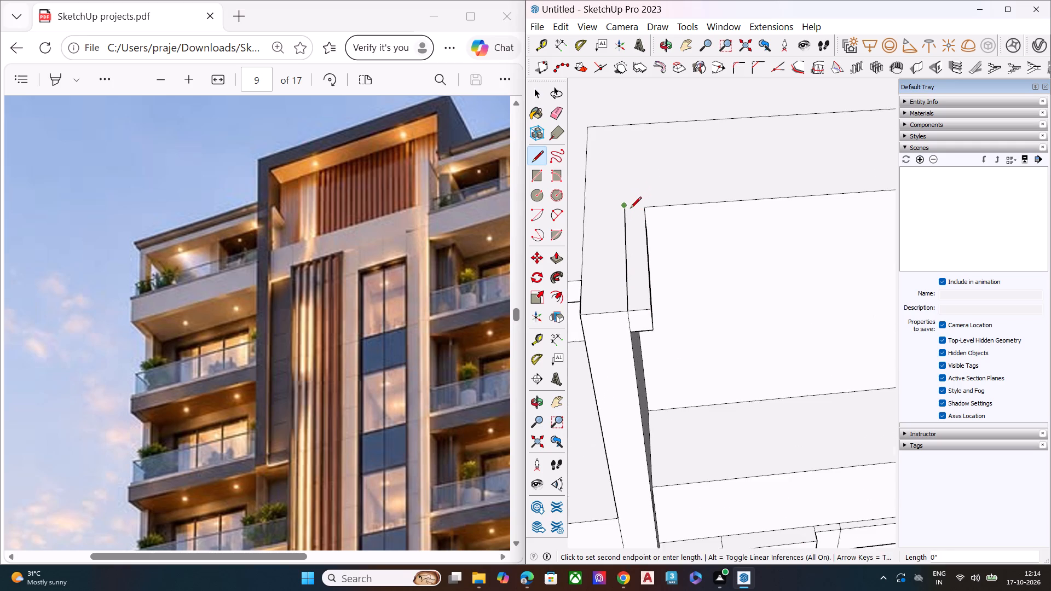
key("space")
Draw a short line from the recess's rear corner beside the tall fin, in line with the back wall, across the new roof line.
scroll(644, 211, "up", 5)
scroll(644, 211, "down", 1)
scroll(644, 211, "up", 1)
middle_click_drag(643, 211, 655, 373)
scroll(654, 286, "up", 3)
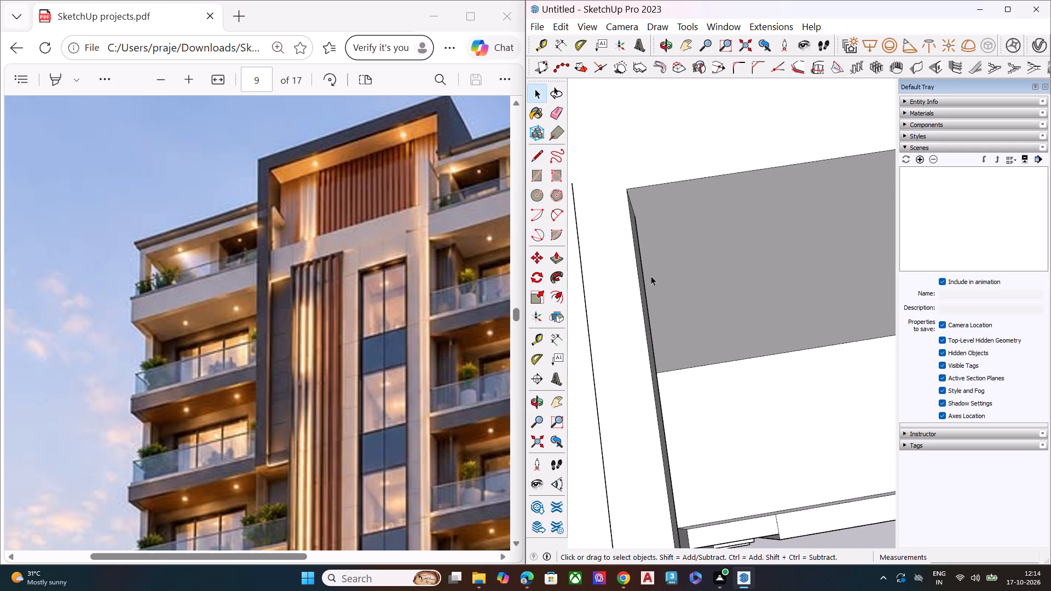
key("l")
scroll(644, 194, "up", 2)
scroll(649, 194, "down", 3)
scroll(637, 198, "up", 3)
scroll(709, 200, "down", 6)
scroll(718, 206, "up", 1)
scroll(720, 207, "down", 1)
scroll(720, 207, "up", 1)
scroll(720, 207, "down", 1)
scroll(659, 192, "up", 5)
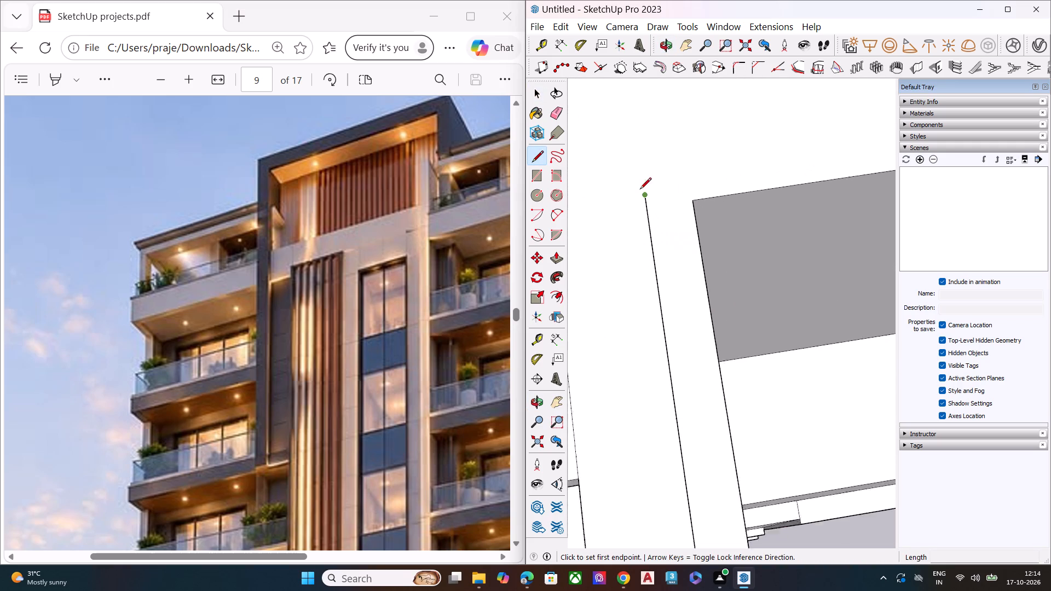
scroll(640, 190, "up", 2)
left_click(703, 205)
left_click(629, 217)
key("space")
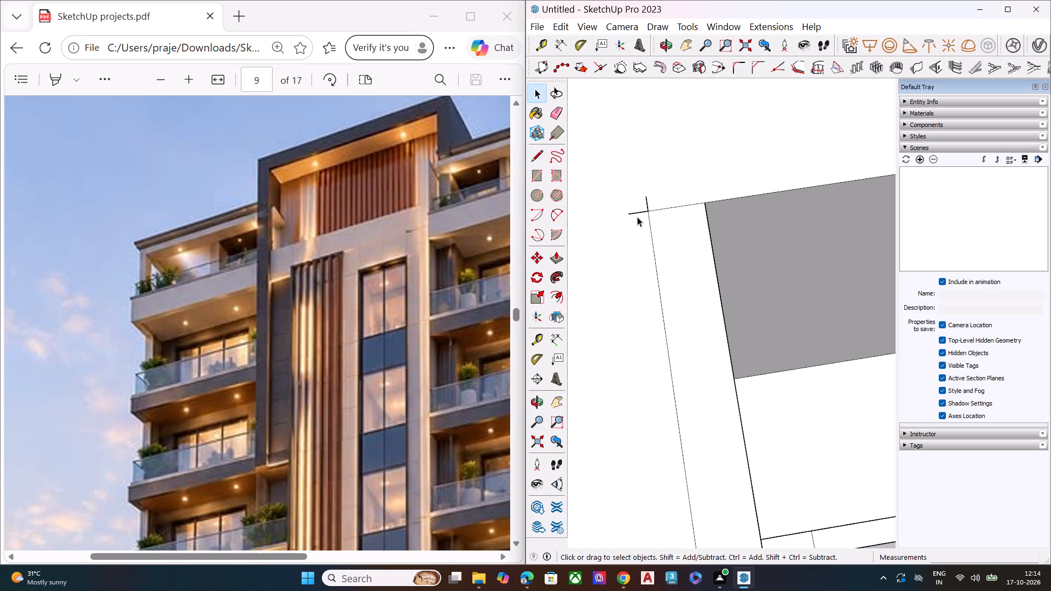
Erase the two overhanging line ends where the new roof lines cross behind the tall fin.
scroll(645, 217, "up", 4)
key("e")
left_click(640, 210)
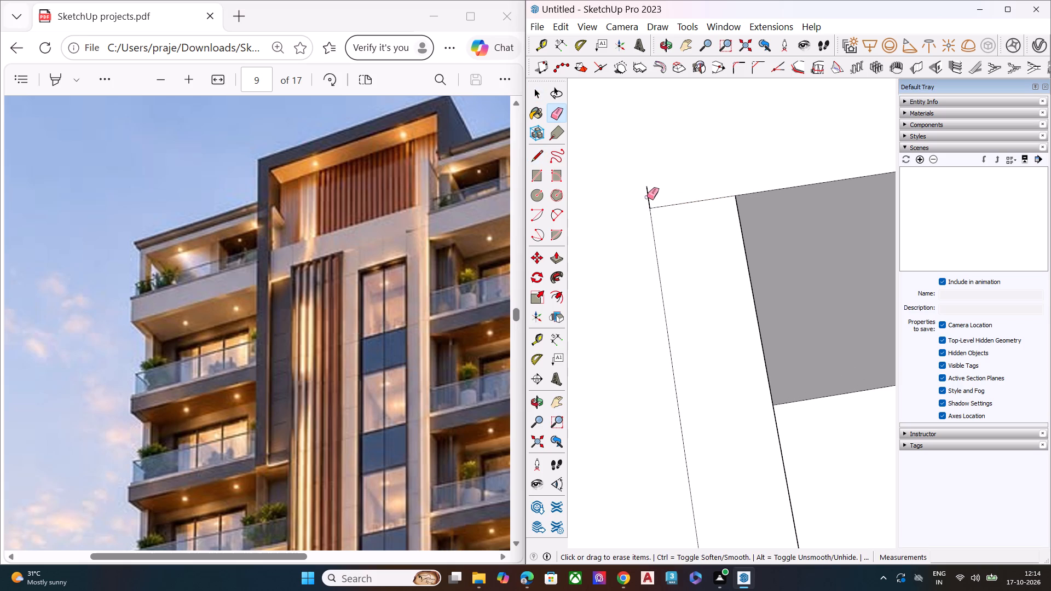
left_click(647, 197)
key("space")
Push/Pull the crown outline face on the roof up about 12' 1/8" around the recess.
scroll(649, 195, "down", 13)
scroll(647, 203, "up", 1)
scroll(647, 203, "down", 3)
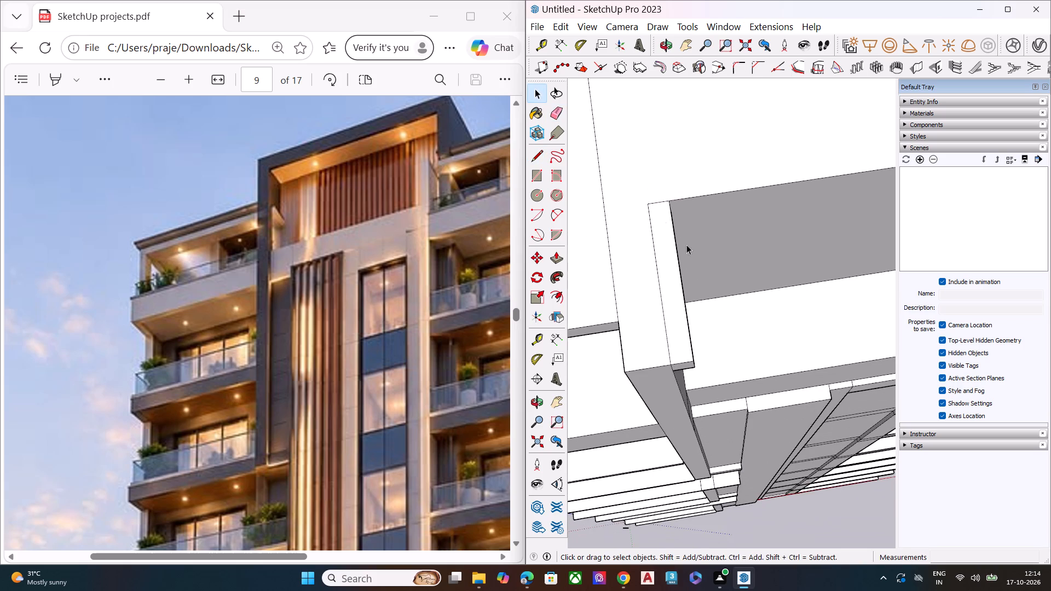
middle_click_drag(686, 245, 529, 233)
middle_click_drag(673, 242, 688, 170)
scroll(688, 170, "up", 1)
scroll(688, 170, "down", 8)
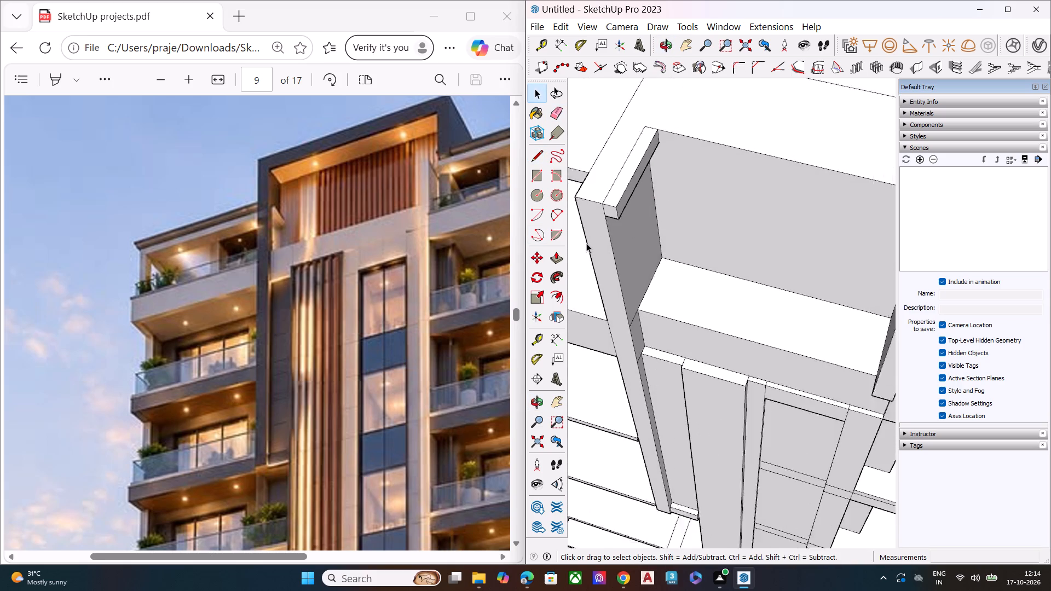
scroll(586, 243, "down", 2)
left_click(726, 138)
key("p")
left_click(726, 138)
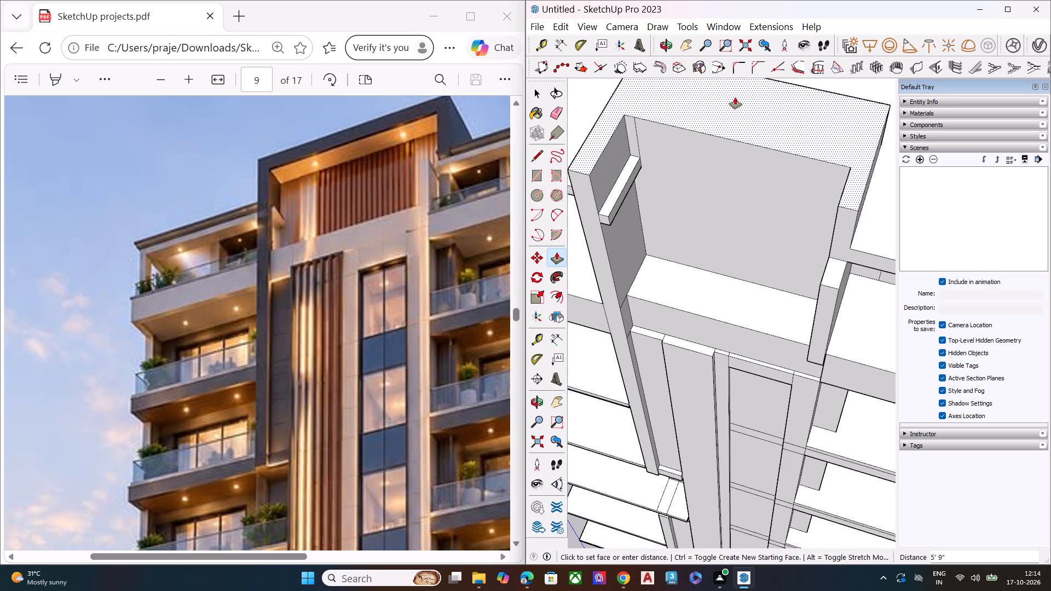
scroll(735, 97, "down", 4)
scroll(735, 97, "up", 1)
middle_click_drag(735, 101, 686, 50)
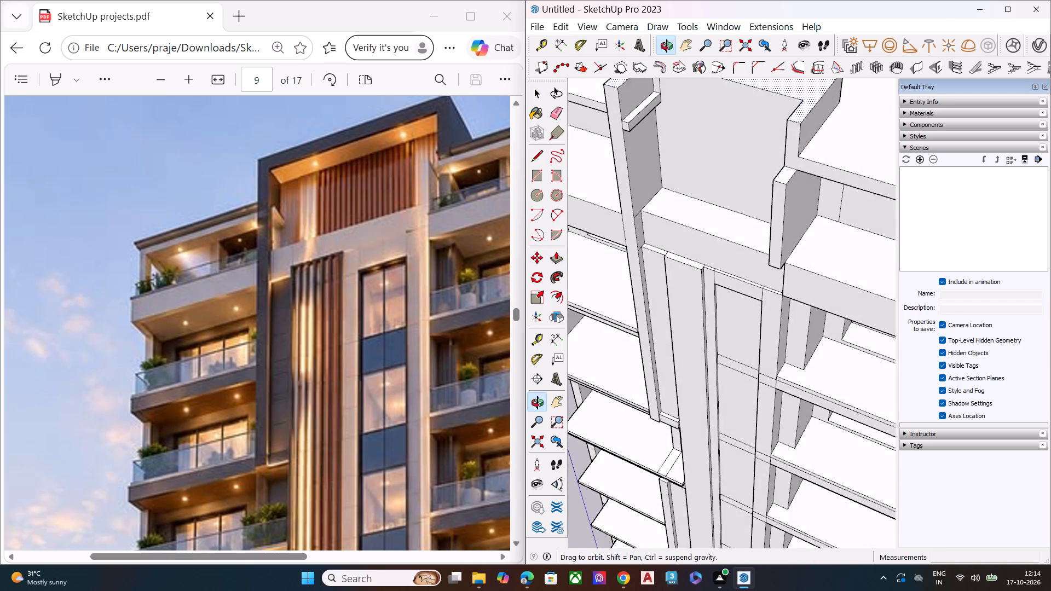
scroll(676, 96, "down", 10)
scroll(680, 136, "up", 1)
scroll(680, 136, "down", 2)
scroll(681, 139, "up", 3)
scroll(683, 148, "down", 5)
scroll(690, 186, "up", 1)
scroll(690, 188, "down", 9)
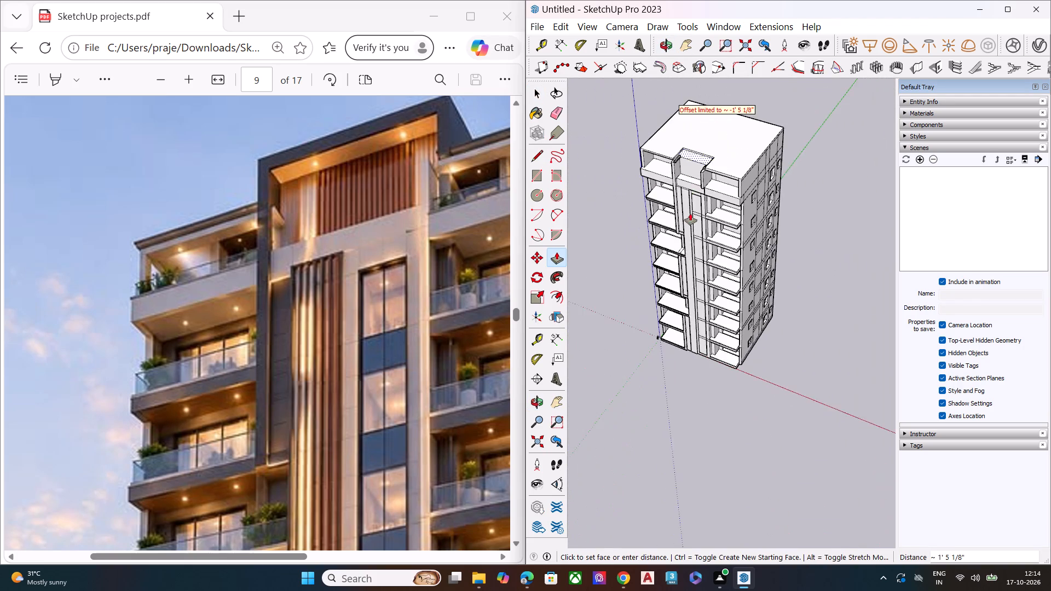
scroll(690, 213, "down", 4)
middle_click_drag(697, 148, 692, 41)
scroll(692, 133, "up", 8)
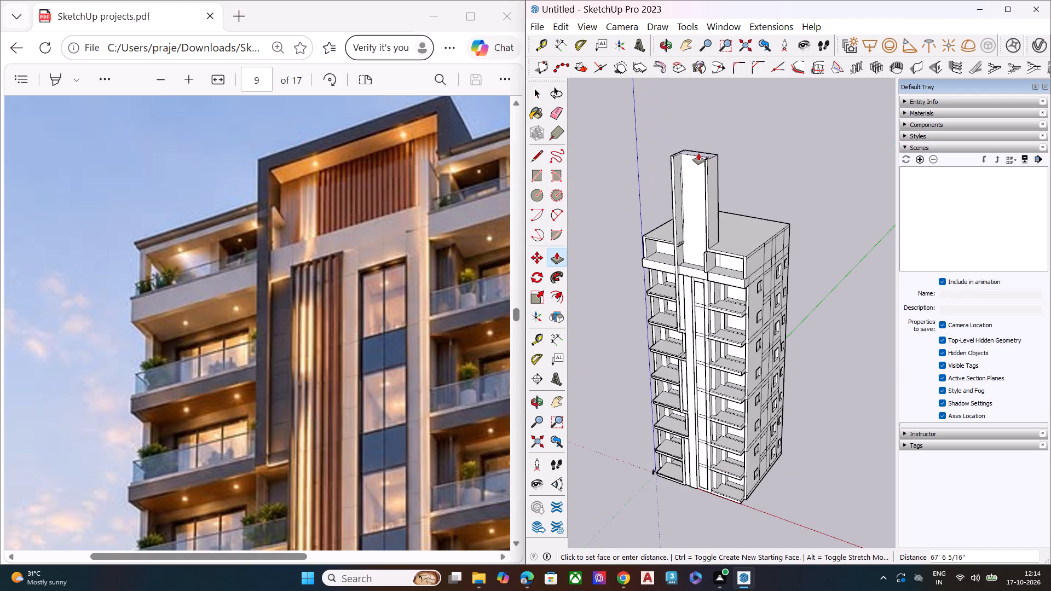
scroll(711, 216, "down", 5)
scroll(710, 229, "up", 8)
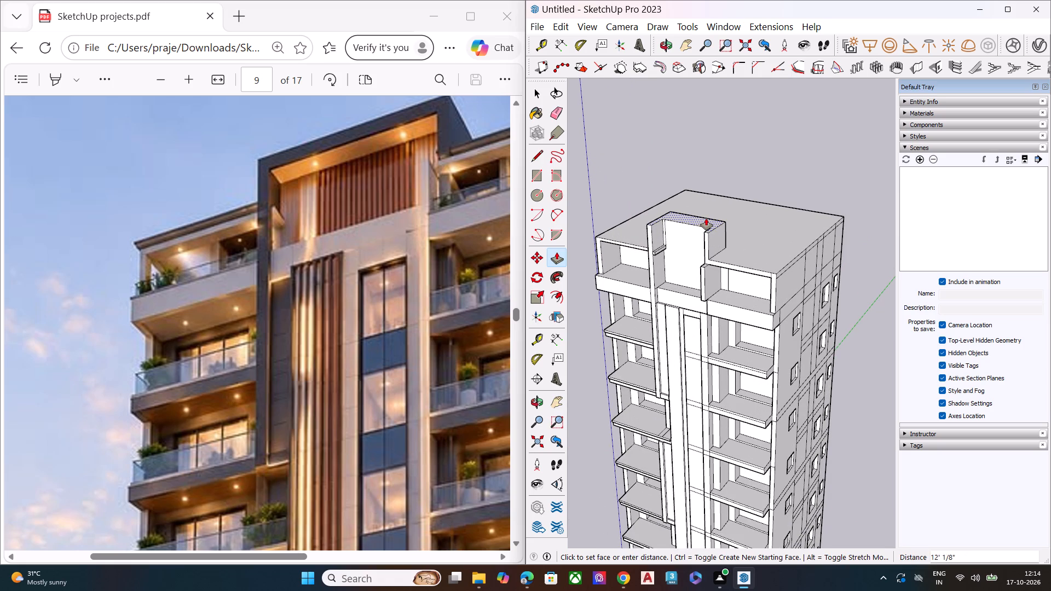
left_click(706, 217)
key("space")
Pull the crown's top face up a further 1' 6 7/8" or so as a separate top band.
scroll(686, 227, "up", 4)
scroll(682, 229, "down", 1)
scroll(681, 229, "up", 5)
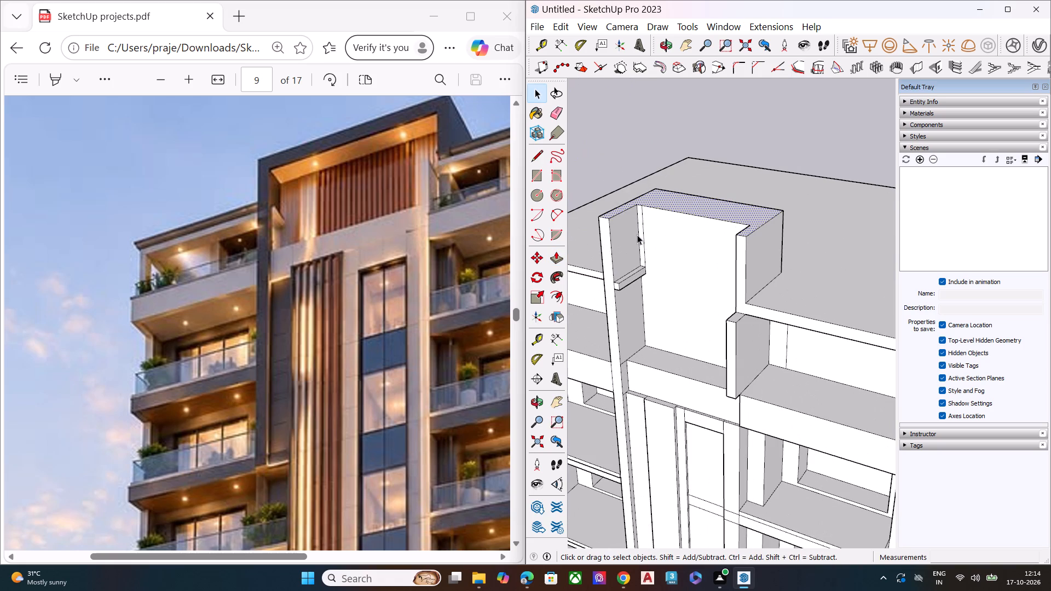
middle_click_drag(621, 231, 609, 216)
scroll(608, 213, "up", 7)
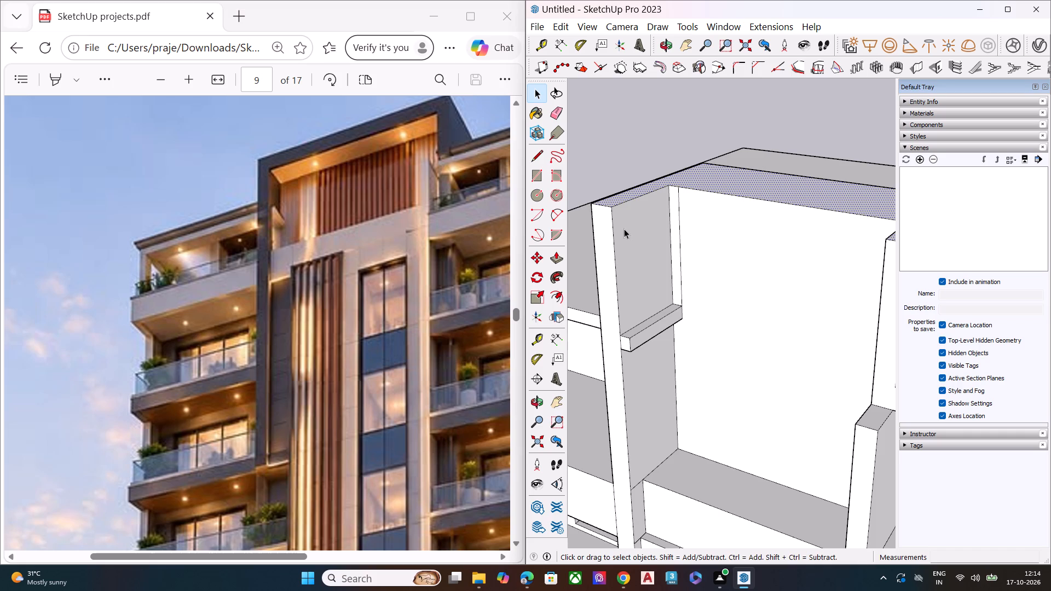
scroll(621, 234, "down", 6)
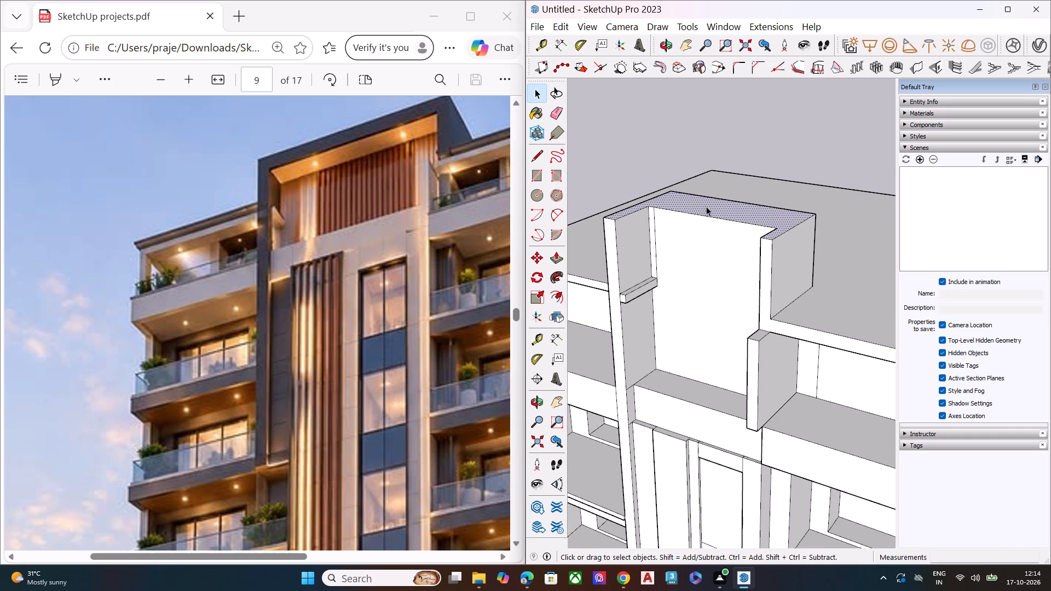
key("p")
left_click(706, 206)
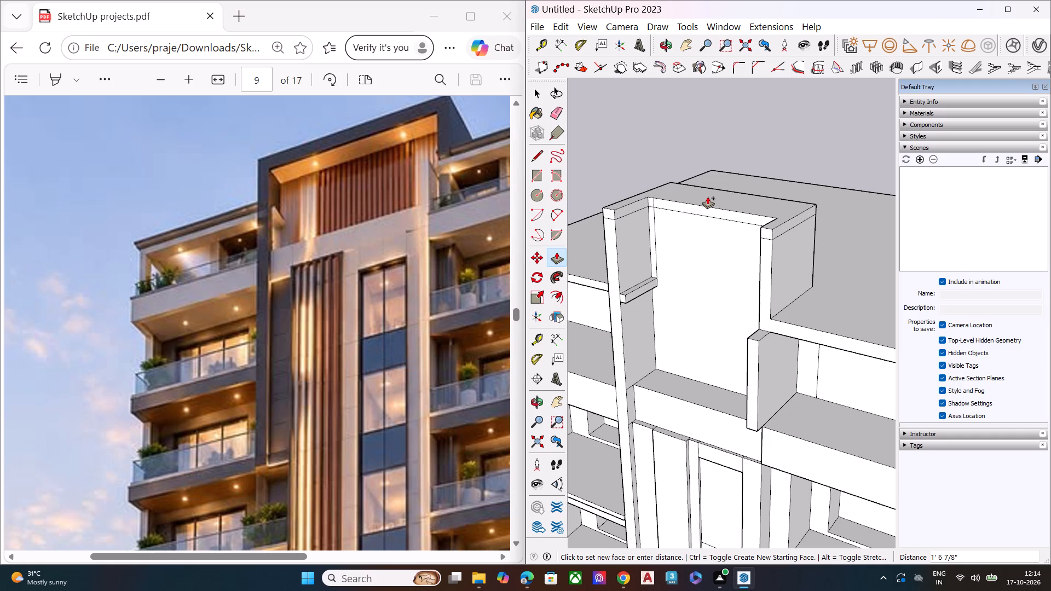
left_click(708, 197)
key("space")
Erase the short vertical edge on the crown's top band at the recess's rear corner beside the tall fin.
middle_click_drag(673, 215, 669, 187)
scroll(647, 190, "up", 2)
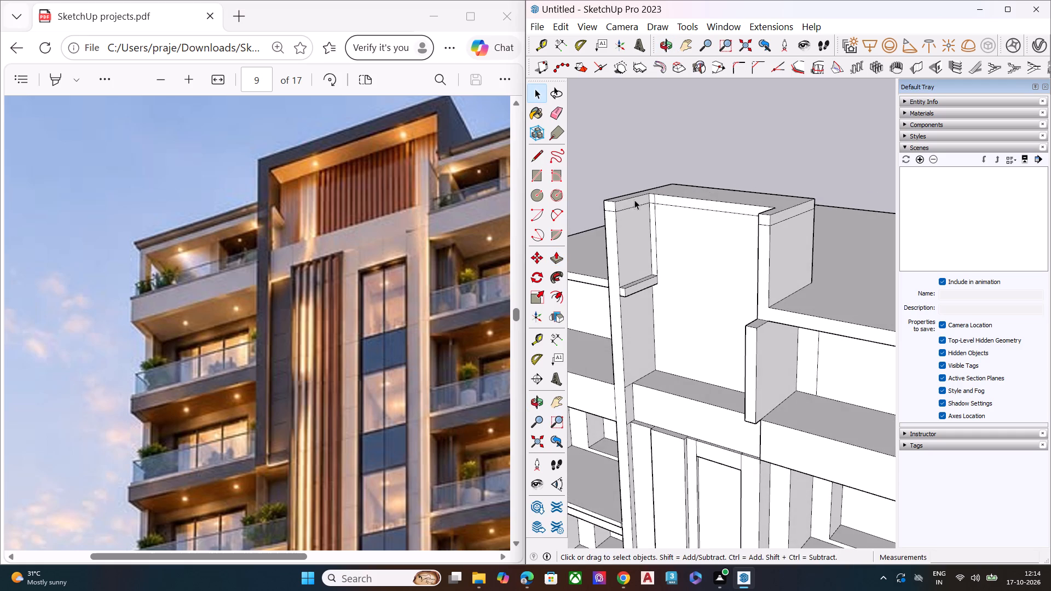
scroll(634, 200, "up", 7)
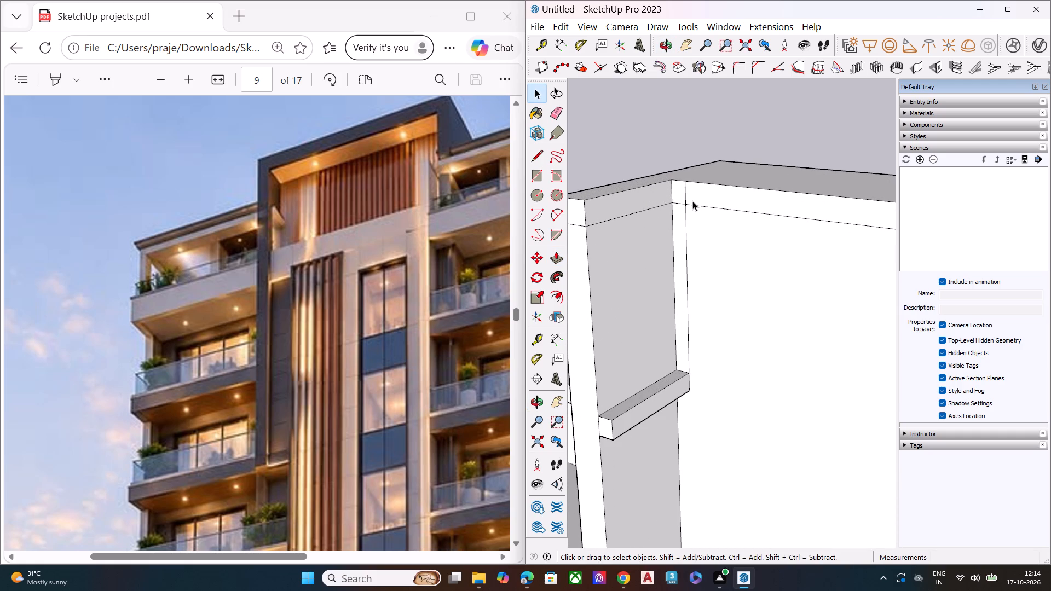
key("e")
left_click(684, 193)
key("space")
Pull the top band's inner rear face forward over the recess, flush with the tall fin's front face.
left_click(702, 199)
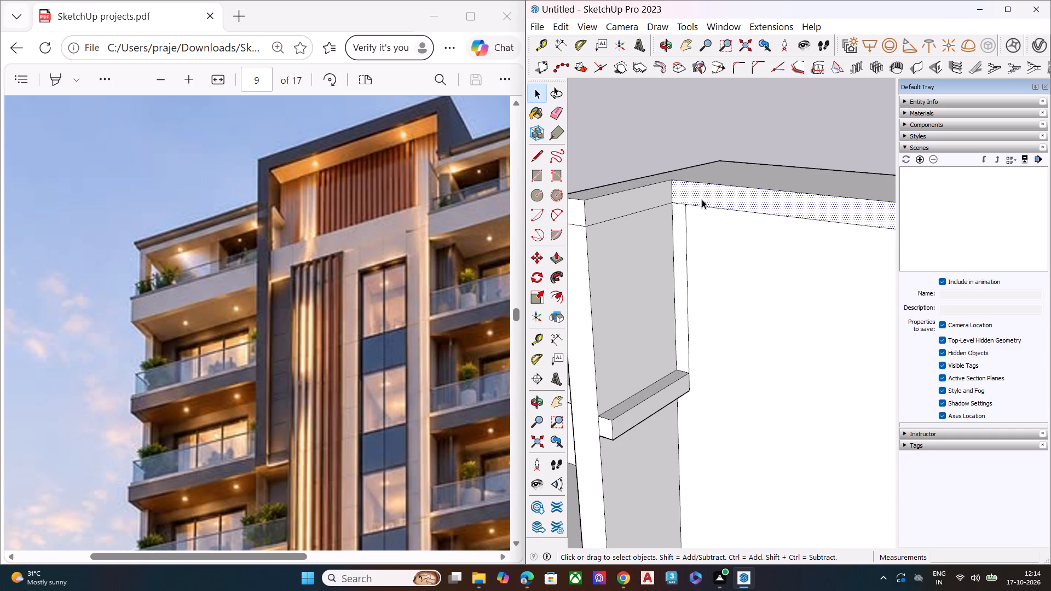
scroll(642, 211, "down", 6)
key("p")
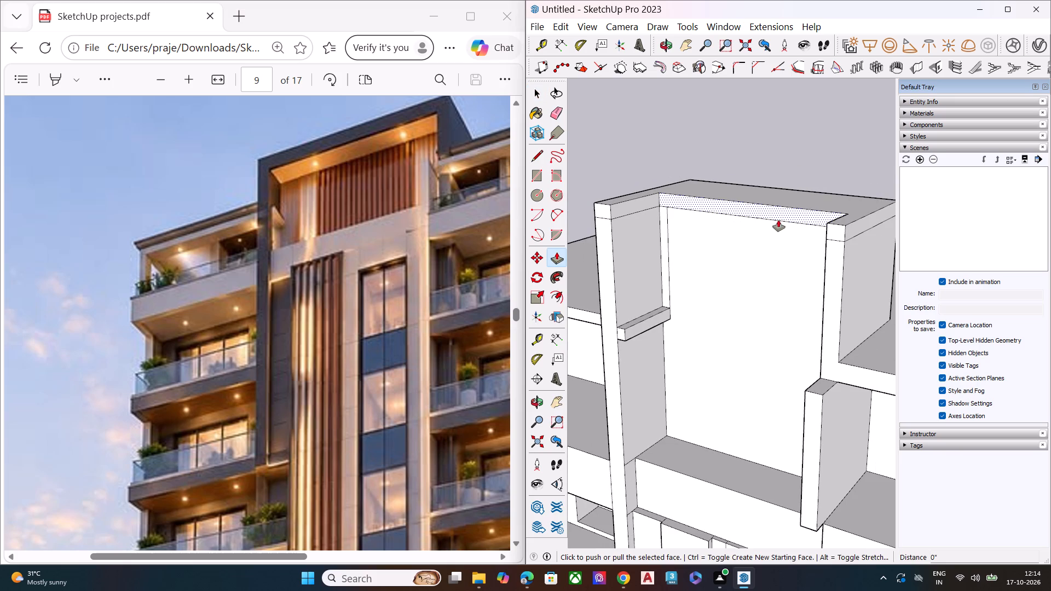
key("p")
left_click(781, 211)
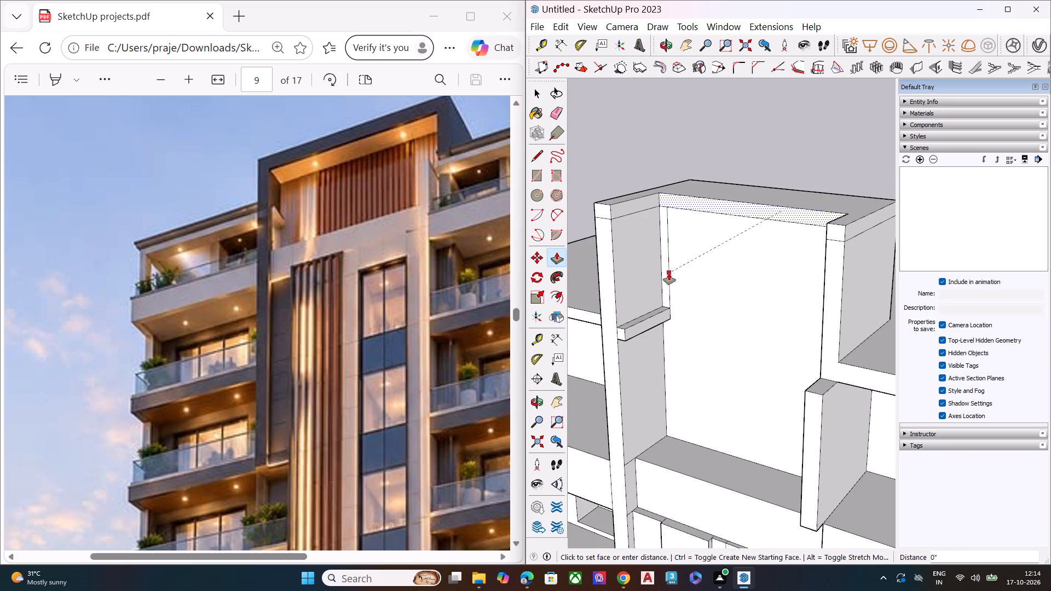
left_click(622, 328)
left_click(654, 208)
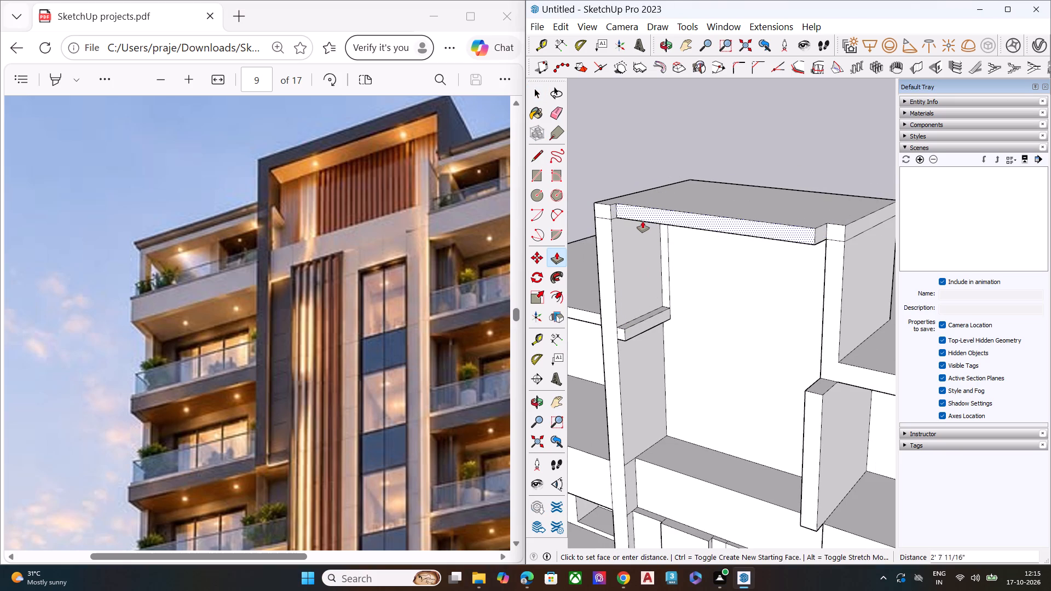
left_click(620, 235)
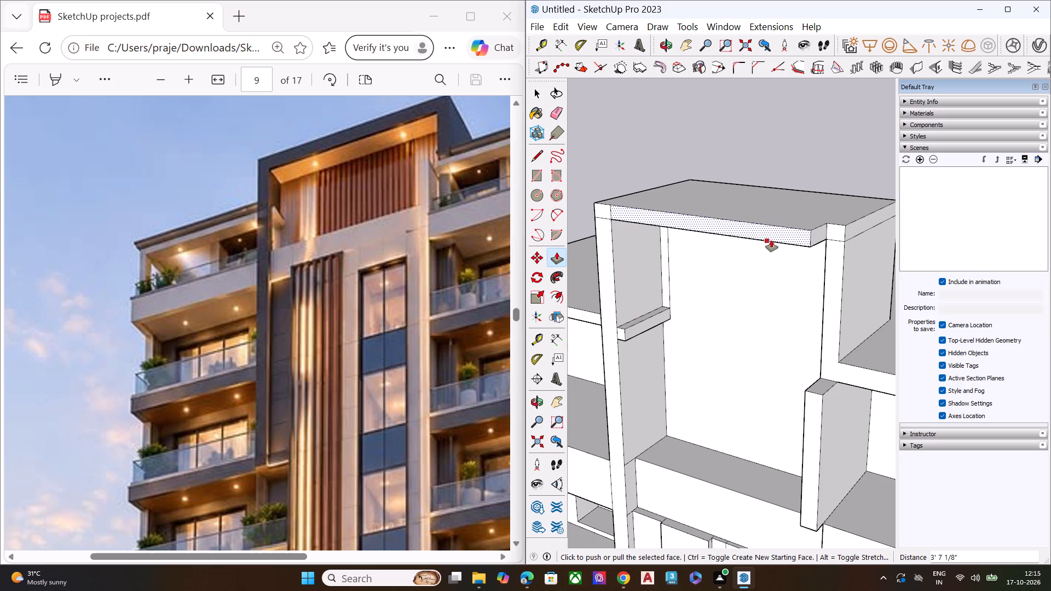
Delete the short horizontal seam between the top band and the front of the crown's upright above the shorter fin.
scroll(857, 231, "up", 6)
scroll(841, 241, "down", 2)
scroll(838, 244, "up", 2)
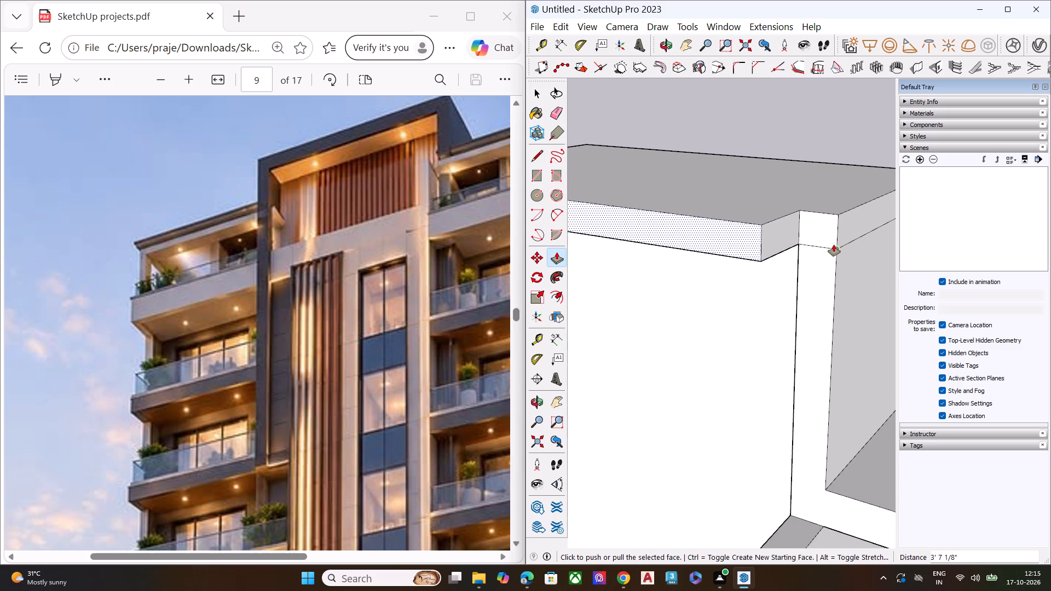
scroll(821, 253, "down", 8)
middle_click_drag(820, 252, 775, 308)
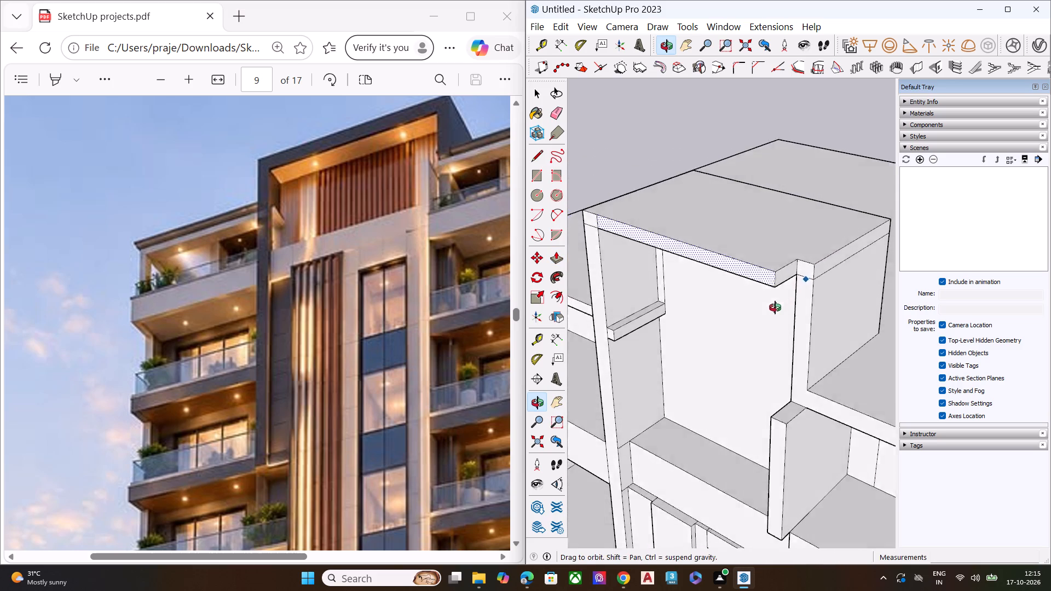
middle_click_drag(775, 308, 754, 335)
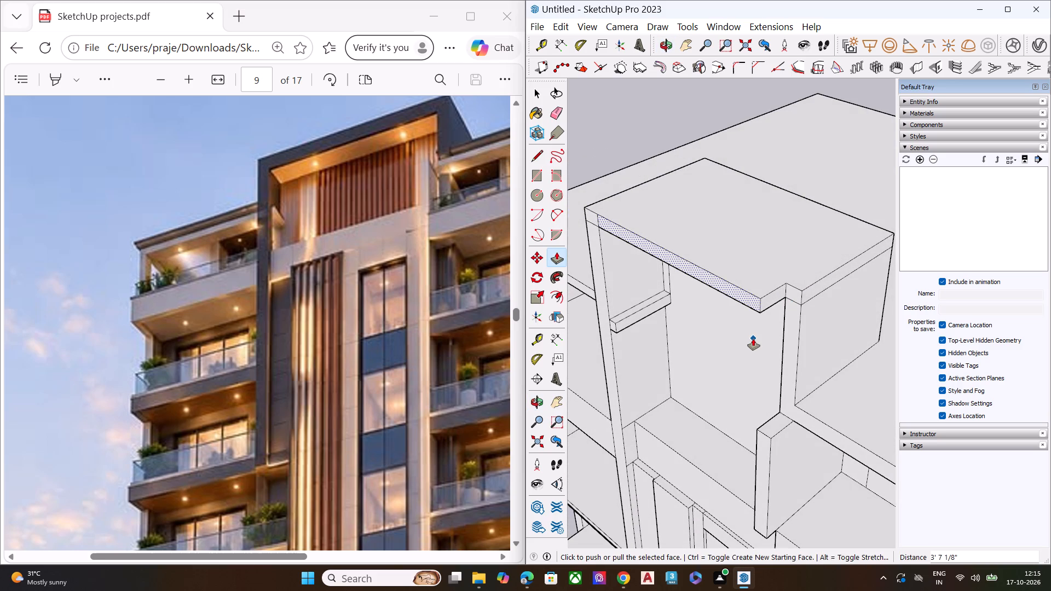
scroll(800, 293, "up", 5)
key("space")
type("V")
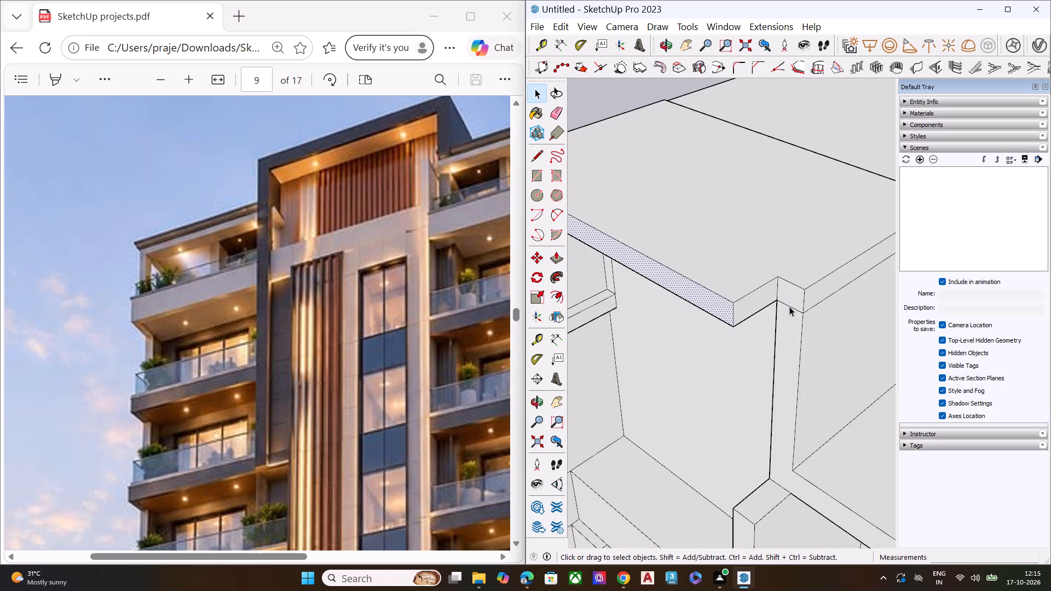
left_click(789, 306)
key("Delete")
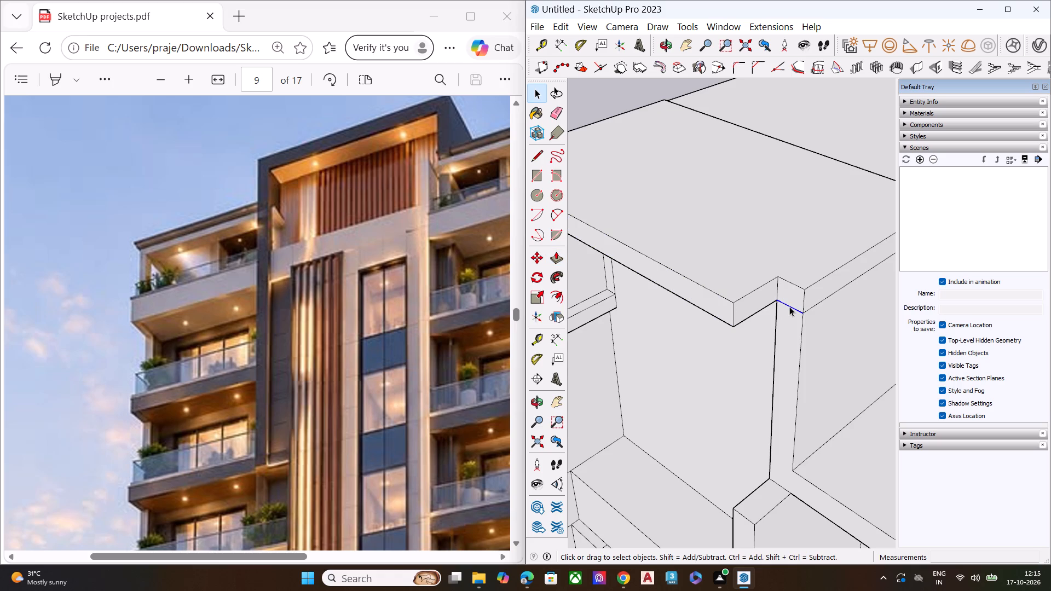
Pull the front face of the upright above the shorter fin forward, flush with the crown slab's front edge.
left_click(789, 306)
key("p")
left_click(789, 306)
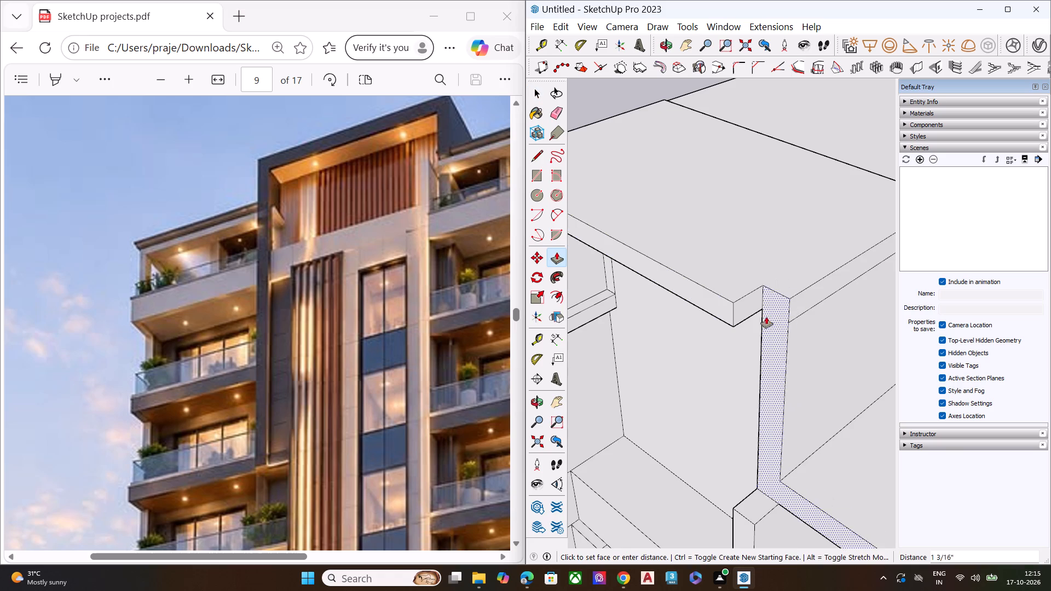
left_click(734, 318)
key("space")
Examine the raised crown frame and recess from the front and from below.
scroll(684, 296, "down", 8)
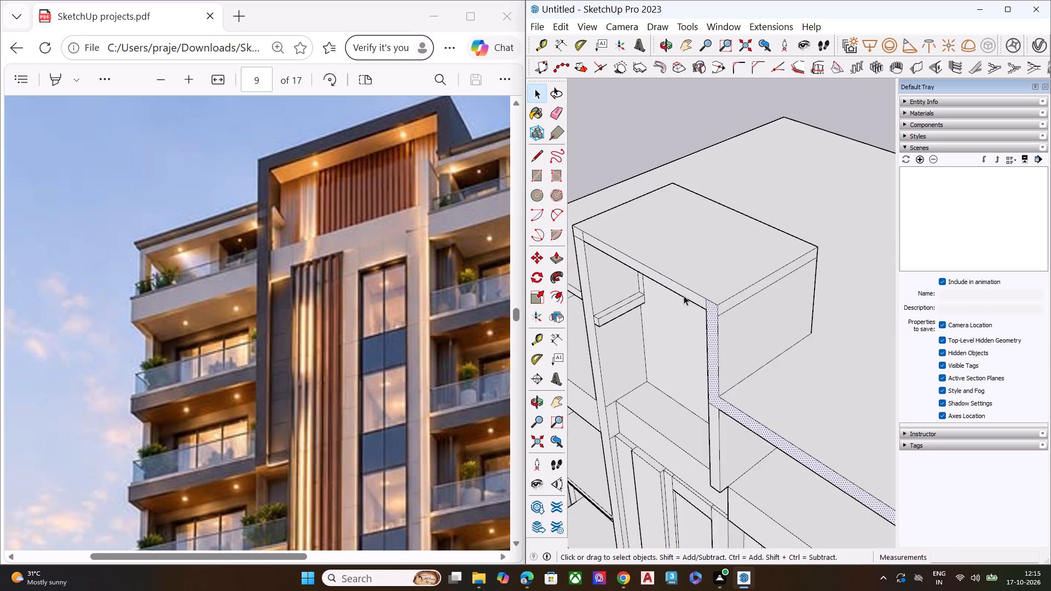
scroll(686, 294, "down", 6)
middle_click_drag(715, 317, 758, 246)
middle_click_drag(779, 233, 842, 190)
key("space")
scroll(742, 184, "down", 3)
middle_click_drag(736, 216, 753, 143)
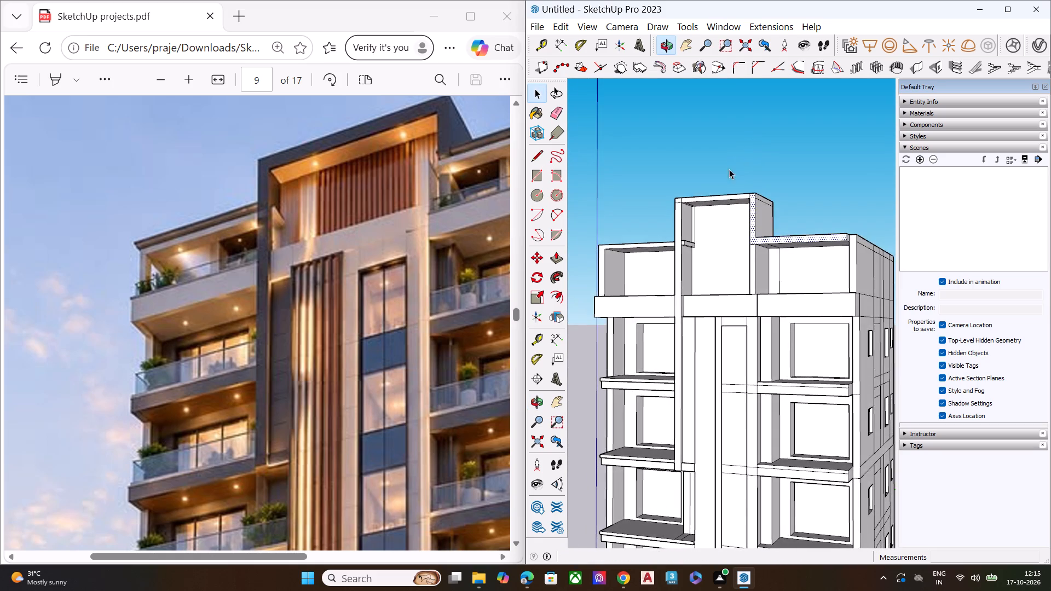
scroll(715, 191, "up", 8)
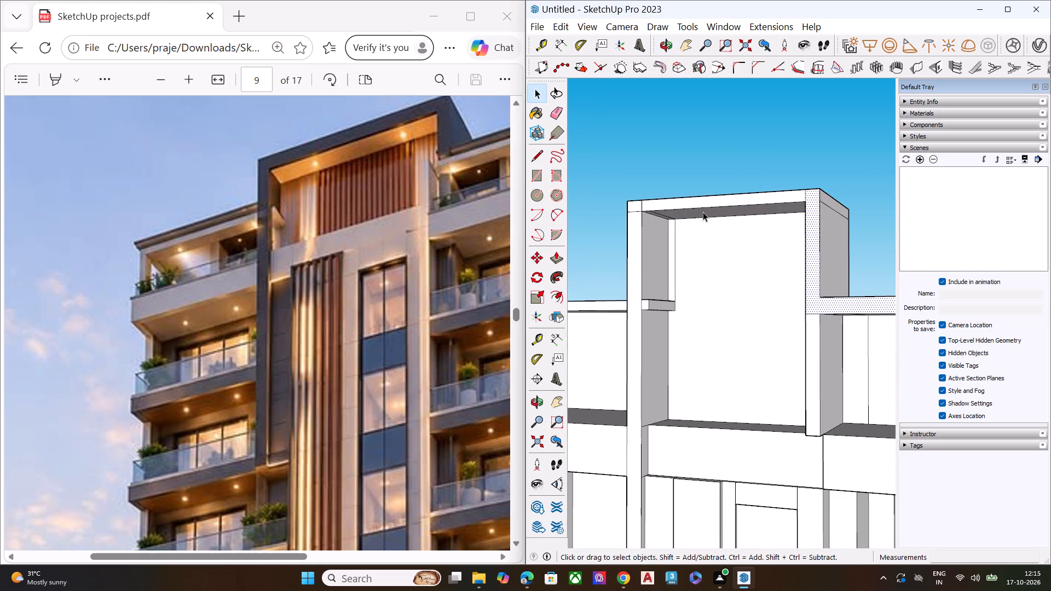
Delete the short seam across the top band's underside, beside the upright over the tall fin.
middle_click_drag(719, 242, 714, 161)
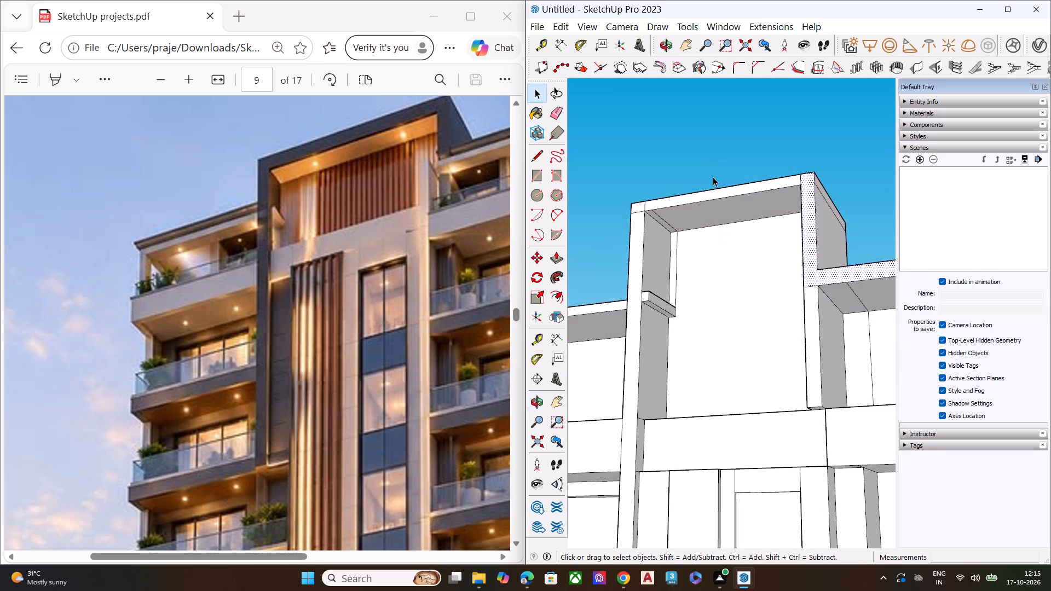
scroll(707, 192, "up", 3)
scroll(699, 204, "down", 1)
scroll(694, 209, "up", 4)
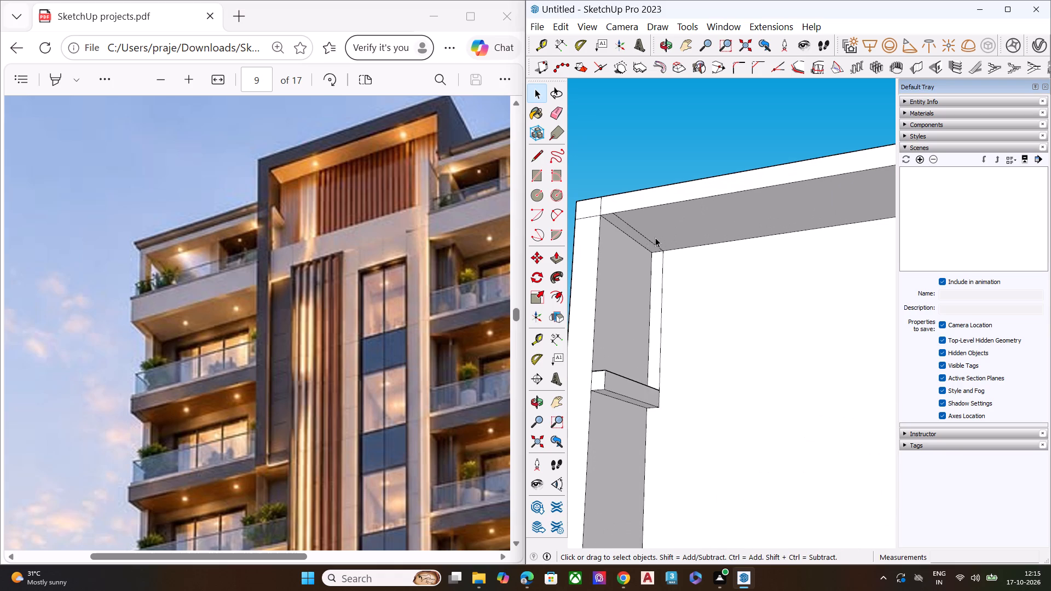
left_click(642, 234)
key("Delete")
Pull the underside of the top band down slightly over the recess to make the band a little deeper.
scroll(636, 234, "down", 7)
left_click(678, 219)
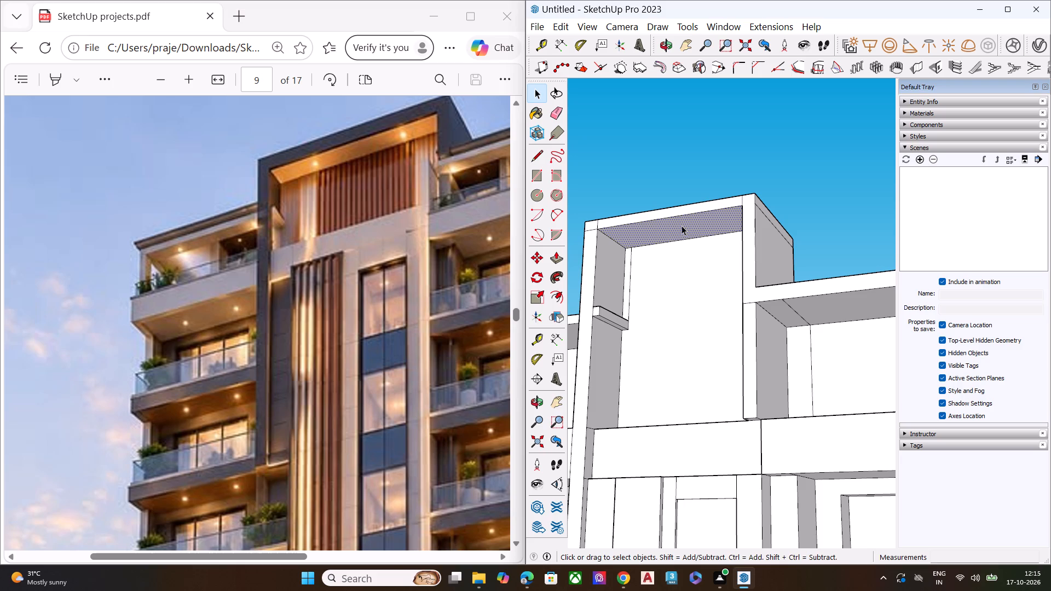
left_click(677, 232)
key("p")
left_click(683, 228)
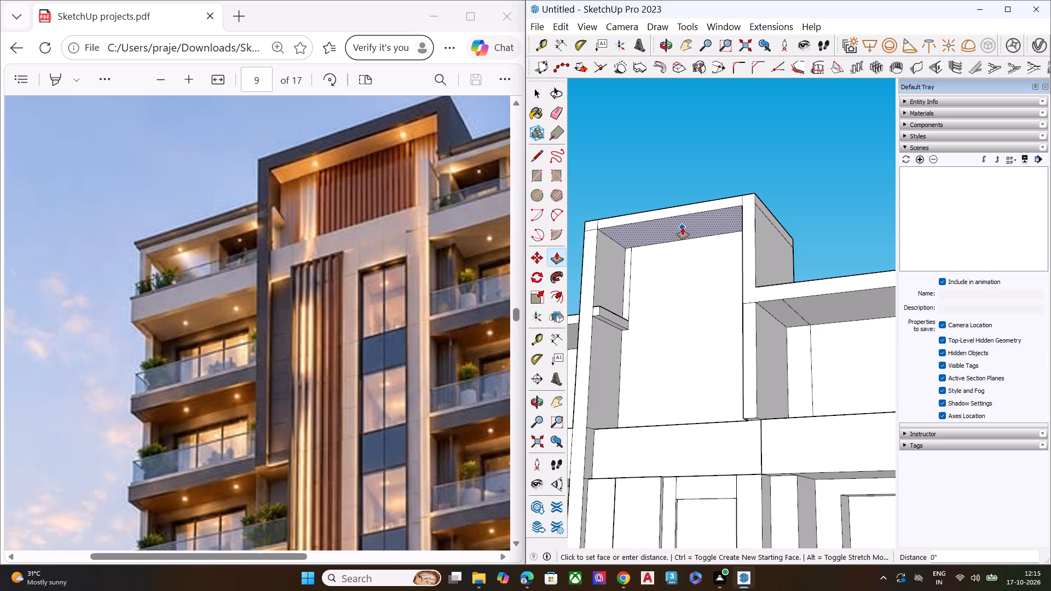
left_click(683, 234)
key("space")
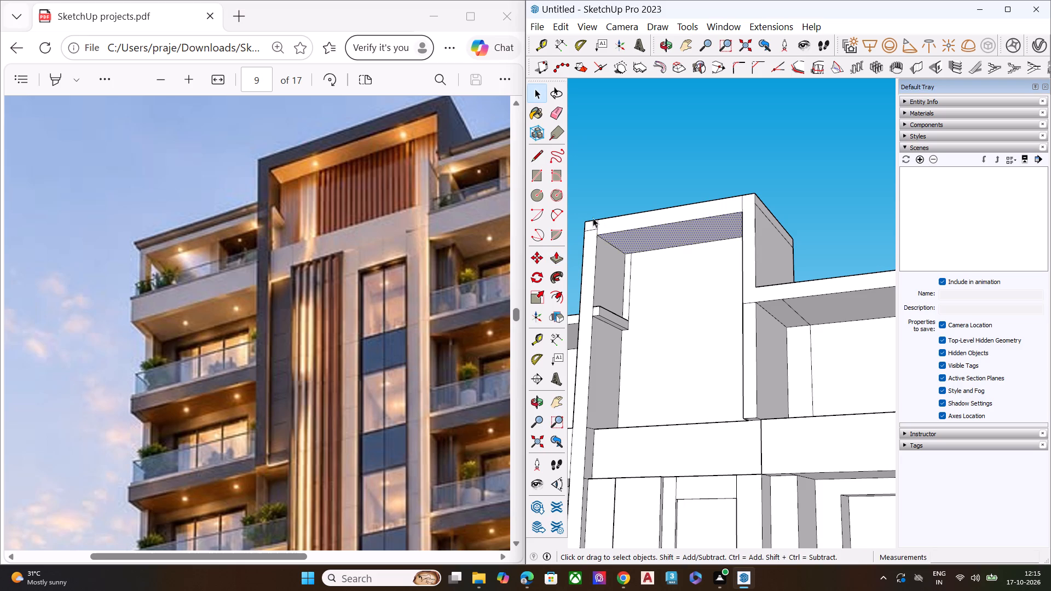
Delete the short horizontal seam at the upper front corner where the tall fin meets the top band.
scroll(650, 225, "up", 2)
scroll(651, 225, "down", 1)
scroll(652, 225, "up", 2)
middle_click_drag(651, 224, 706, 232)
scroll(708, 234, "up", 1)
scroll(709, 234, "down", 7)
scroll(586, 217, "up", 8)
scroll(716, 221, "up", 8)
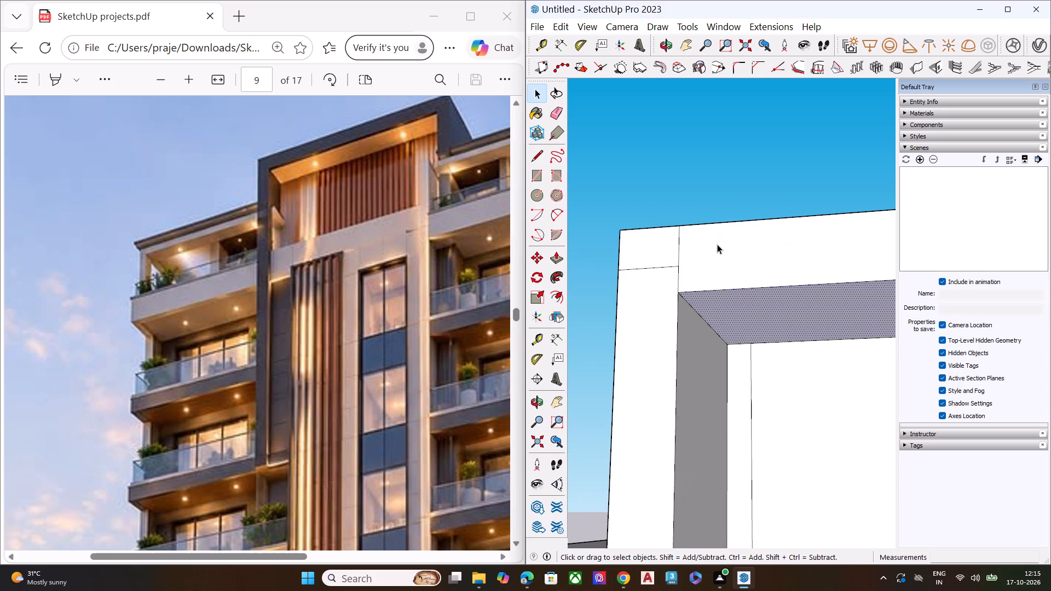
left_click(665, 266)
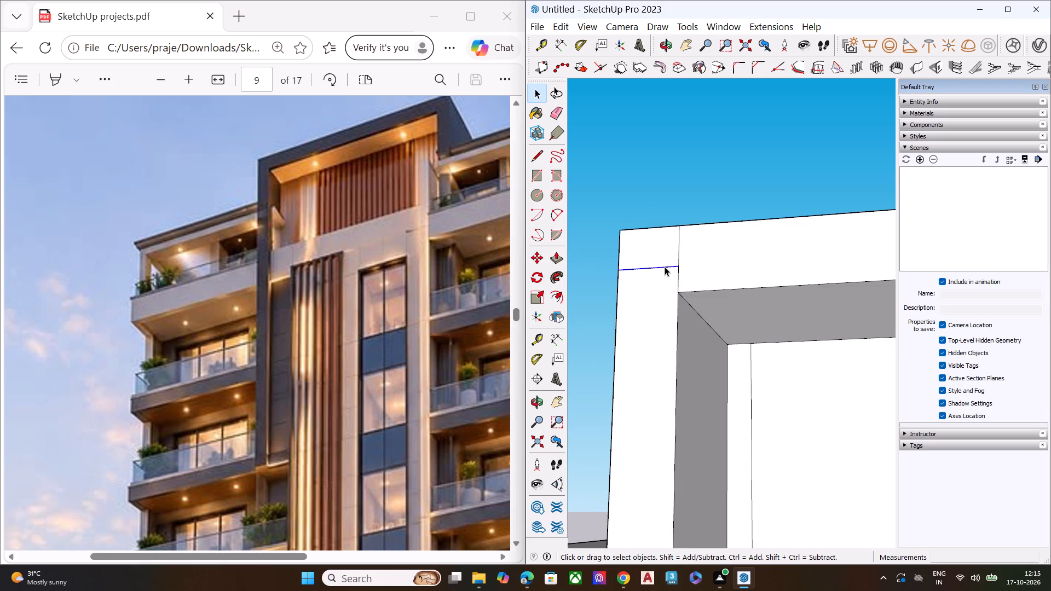
key("Delete")
Delete the short vertical seam between the tall fin's upper front face and the top band.
scroll(661, 281, "down", 7)
middle_click_drag(721, 308, 628, 317)
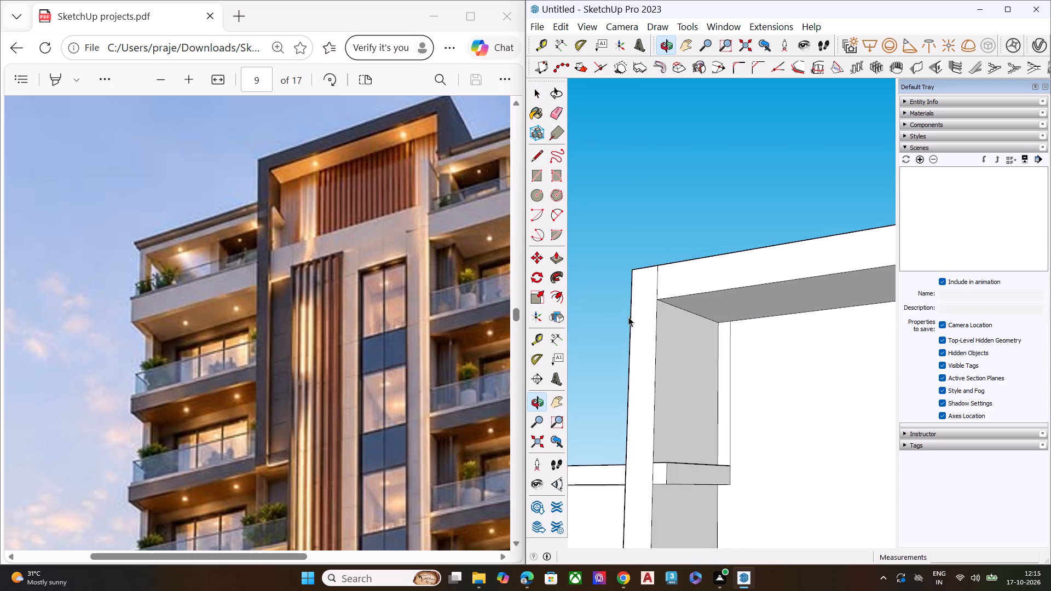
scroll(628, 317, "up", 1)
scroll(638, 307, "down", 7)
scroll(655, 288, "up", 6)
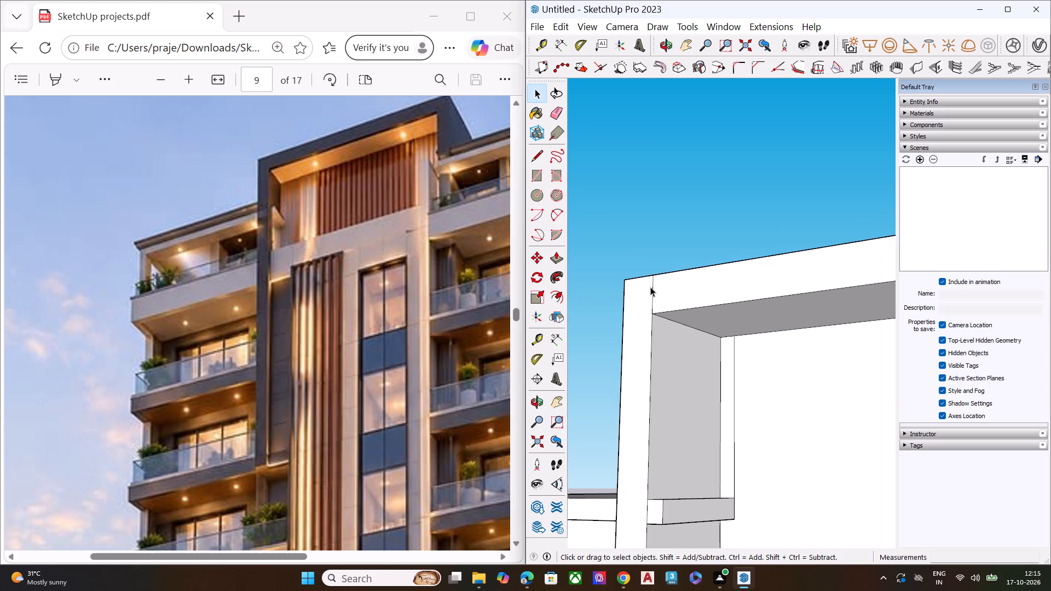
left_click(650, 287)
left_click(654, 289)
key("Delete")
Delete the short vertical seam between the top band and the upright above the shorter fin, merging the front faces.
scroll(651, 291, "down", 2)
scroll(650, 293, "up", 1)
scroll(650, 294, "down", 1)
scroll(650, 294, "up", 1)
scroll(650, 294, "down", 4)
scroll(650, 294, "up", 1)
scroll(650, 294, "down", 2)
scroll(650, 294, "up", 1)
scroll(650, 294, "down", 5)
scroll(849, 269, "up", 4)
scroll(798, 271, "down", 1)
scroll(798, 271, "up", 3)
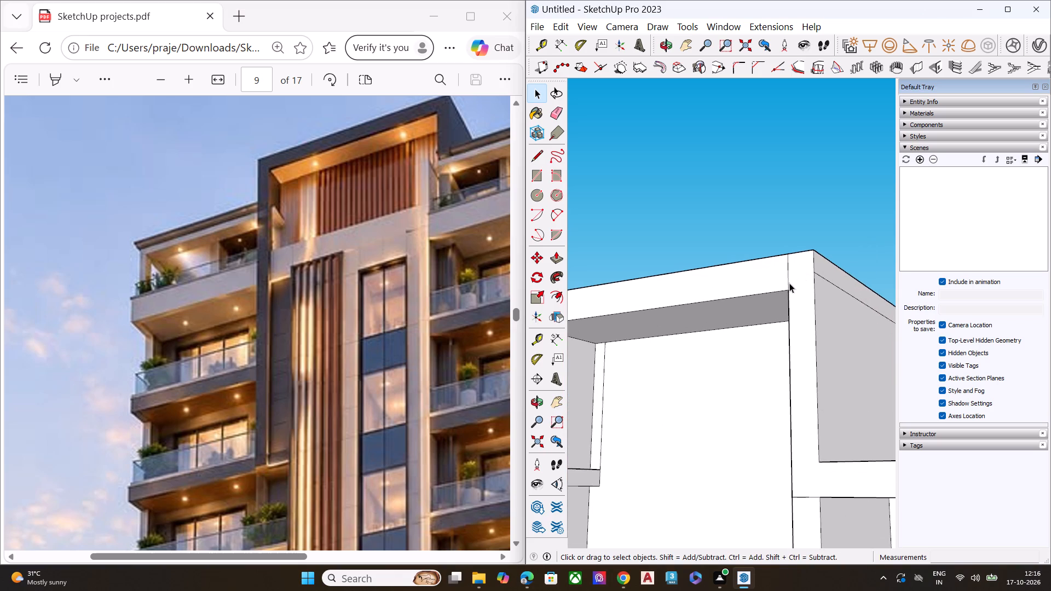
left_click(787, 272)
key("Delete")
left_click(787, 272)
key("F7")
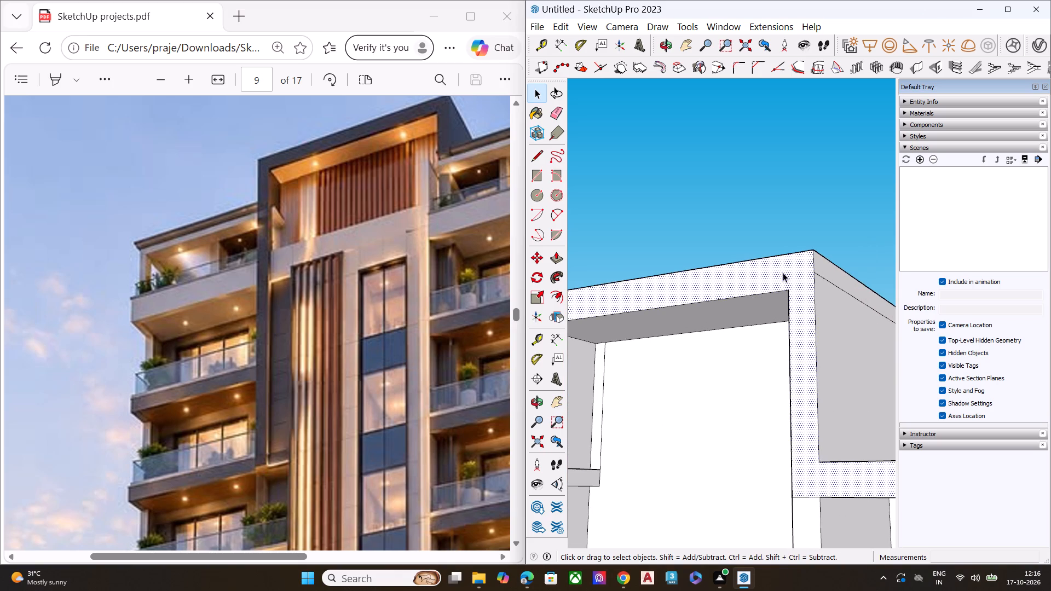
Draw a horizontal line across the upright's front face at the crown slab's top edge, from the outer corner to the recess edge.
scroll(753, 288, "down", 1)
scroll(751, 288, "up", 1)
scroll(750, 289, "down", 6)
key("space")
middle_click_drag(792, 384, 806, 386)
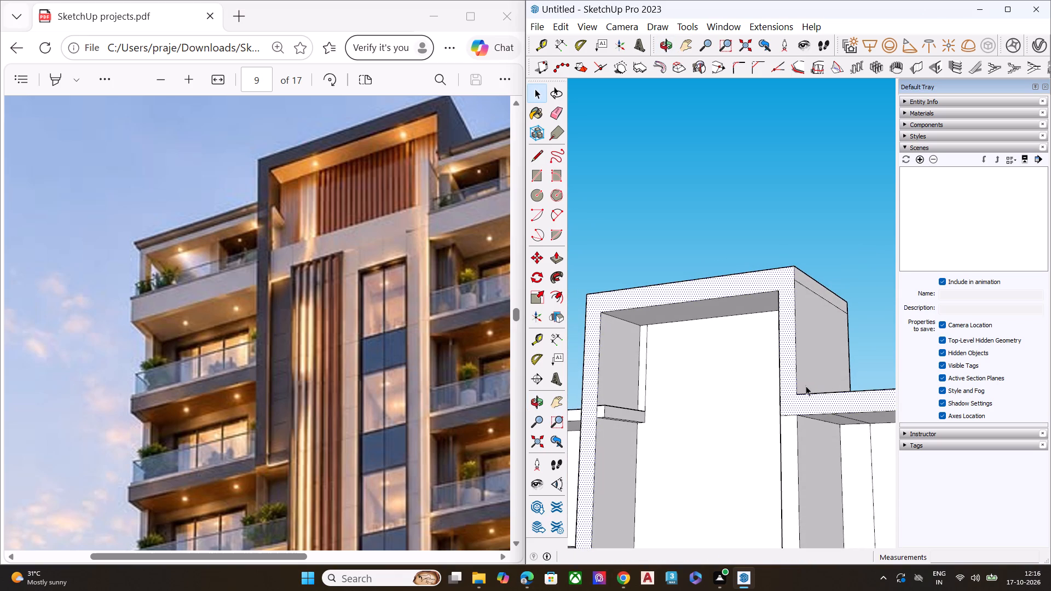
scroll(806, 386, "up", 7)
key("l")
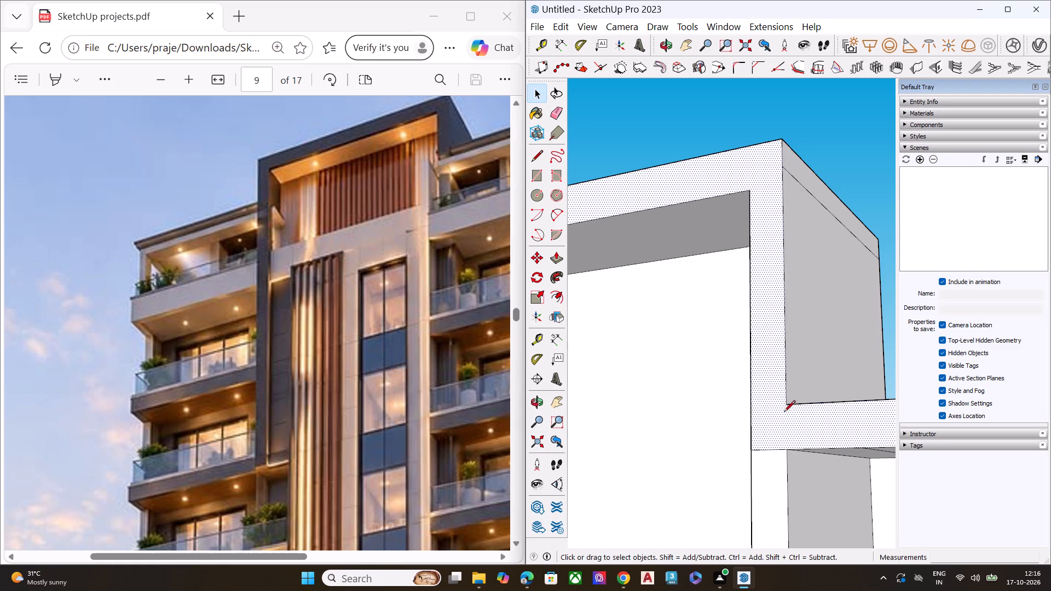
left_click_drag(784, 405, 784, 400)
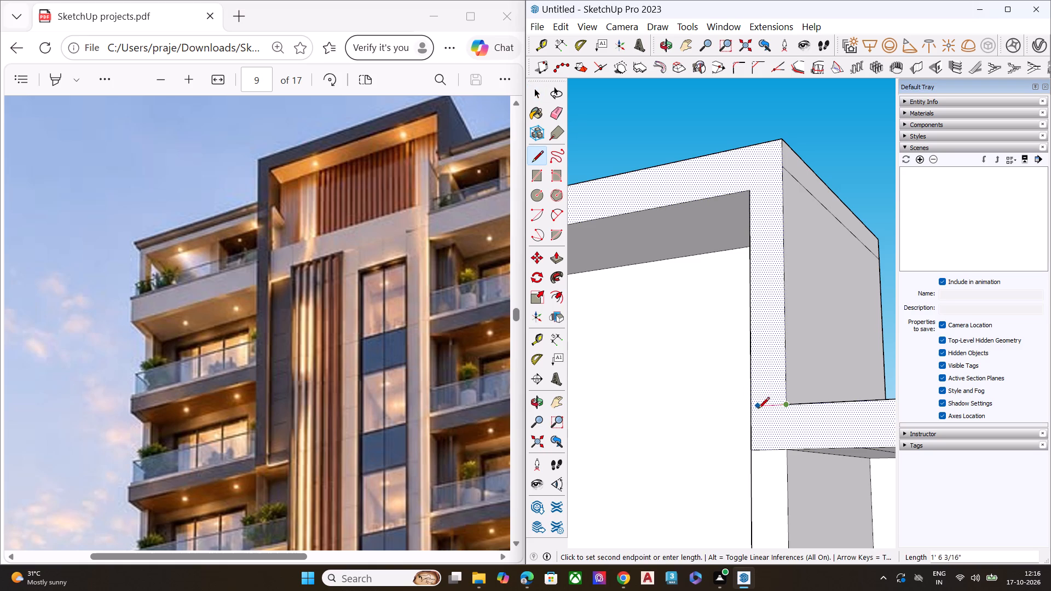
left_click_drag(753, 401, 754, 391)
scroll(764, 251, "down", 5)
scroll(764, 251, "up", 1)
scroll(764, 251, "down", 2)
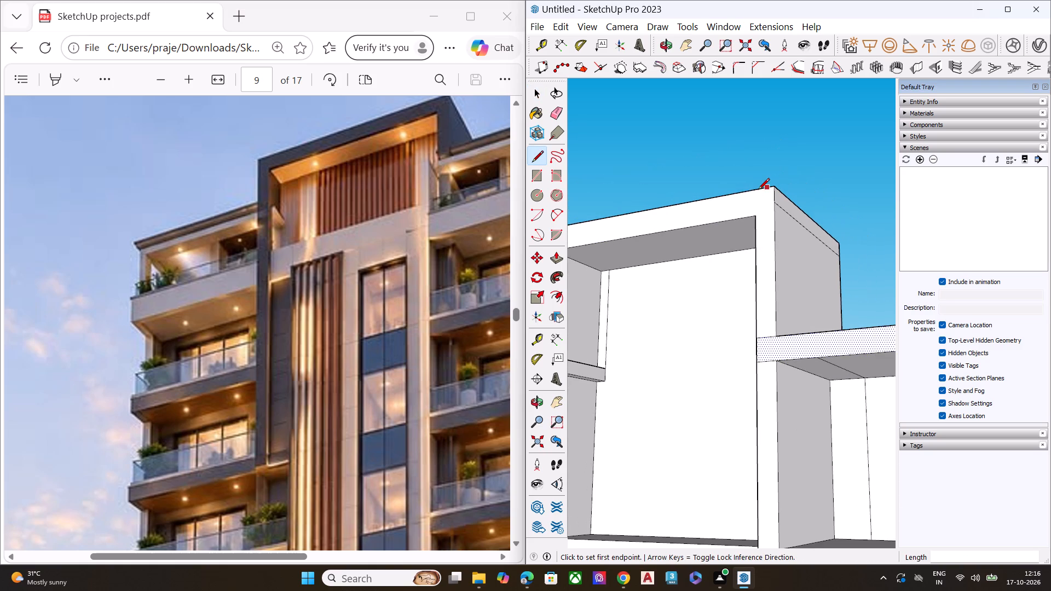
key("space")
left_click(760, 159)
Examine the crown frame, roof slab and recess from above, from the side and from below.
middle_click_drag(789, 175, 790, 299)
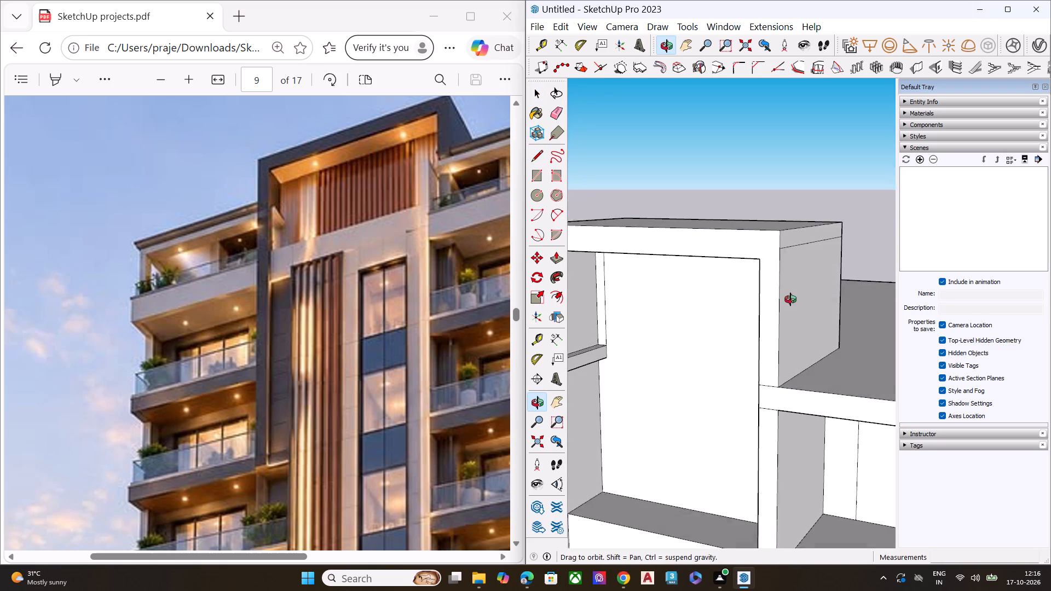
middle_click_drag(790, 299, 611, 316)
scroll(637, 288, "up", 1)
scroll(652, 269, "down", 2)
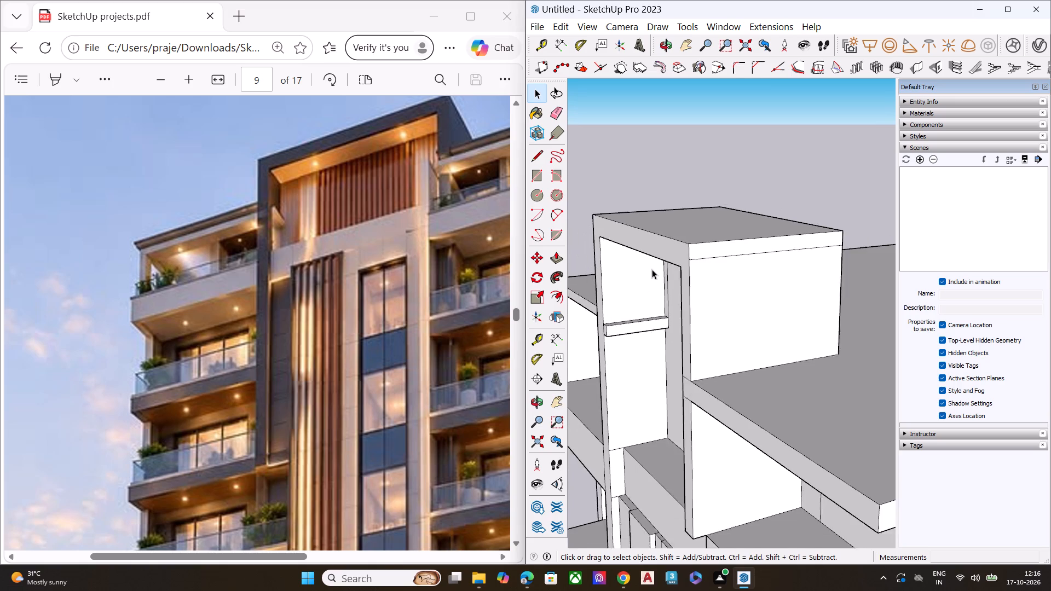
scroll(652, 269, "down", 2)
scroll(652, 269, "up", 3)
scroll(652, 269, "down", 3)
left_click(766, 361)
middle_click_drag(766, 361, 725, 418)
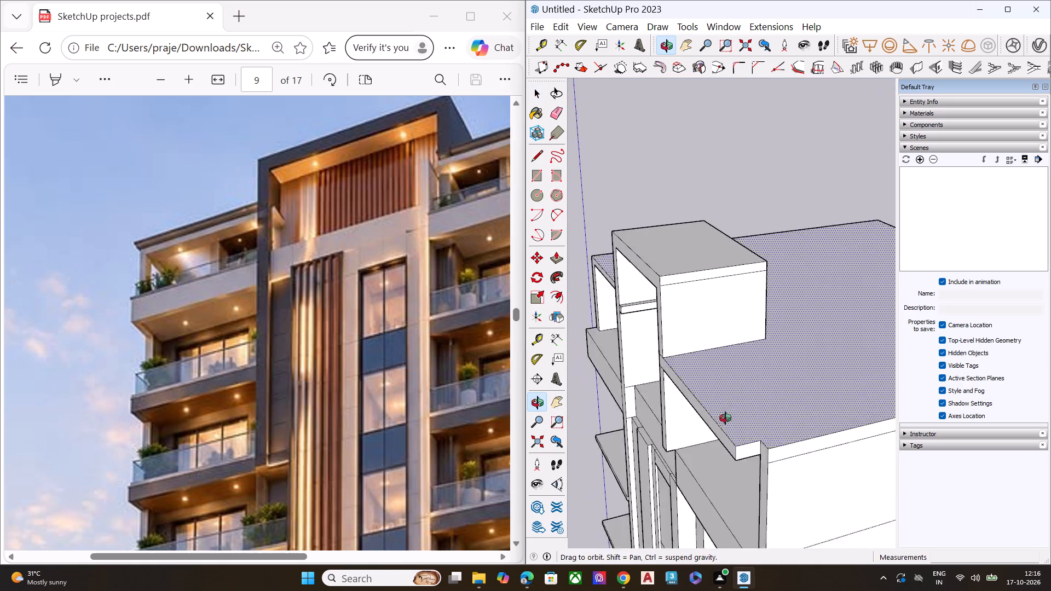
middle_click_drag(725, 418, 696, 442)
scroll(713, 343, "down", 1)
scroll(713, 343, "up", 1)
scroll(713, 343, "down", 5)
middle_click_drag(717, 401, 807, 211)
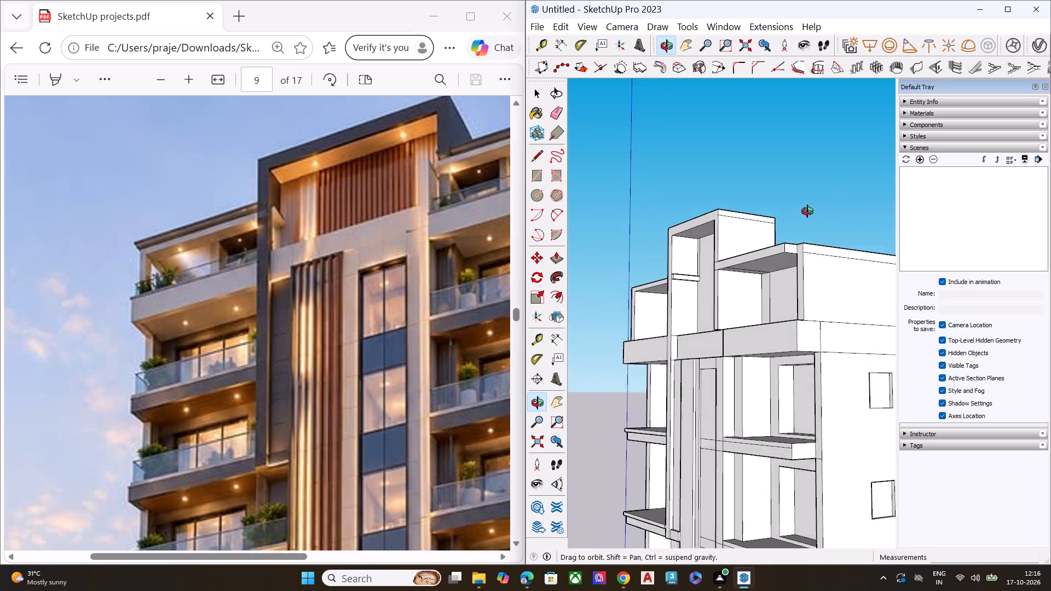
middle_click_drag(807, 211, 891, 183)
scroll(788, 263, "up", 4)
scroll(760, 298, "down", 1)
scroll(760, 298, "up", 3)
middle_click_drag(759, 308, 763, 212)
scroll(763, 212, "up", 8)
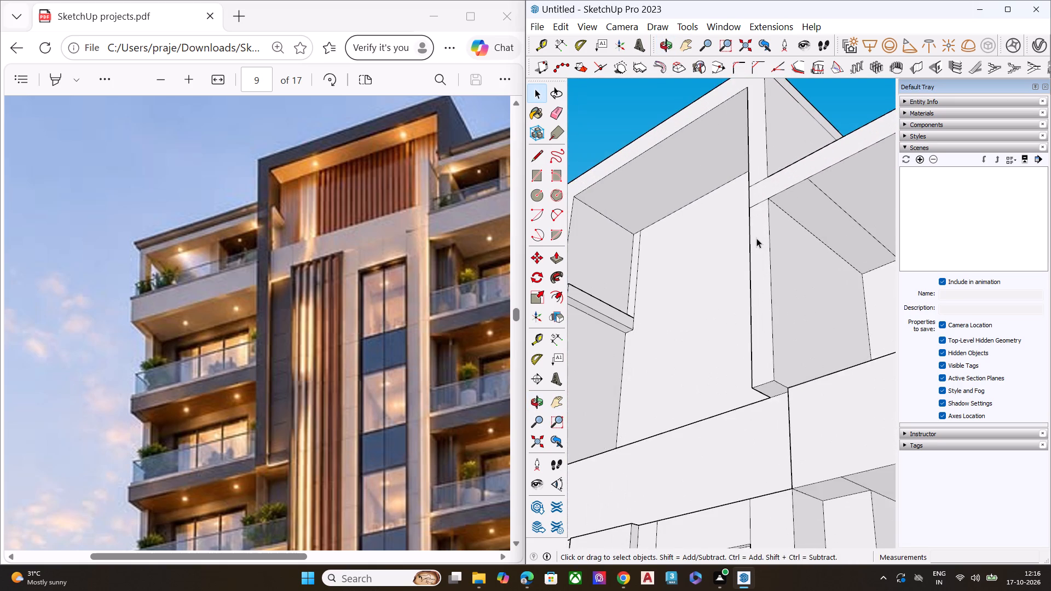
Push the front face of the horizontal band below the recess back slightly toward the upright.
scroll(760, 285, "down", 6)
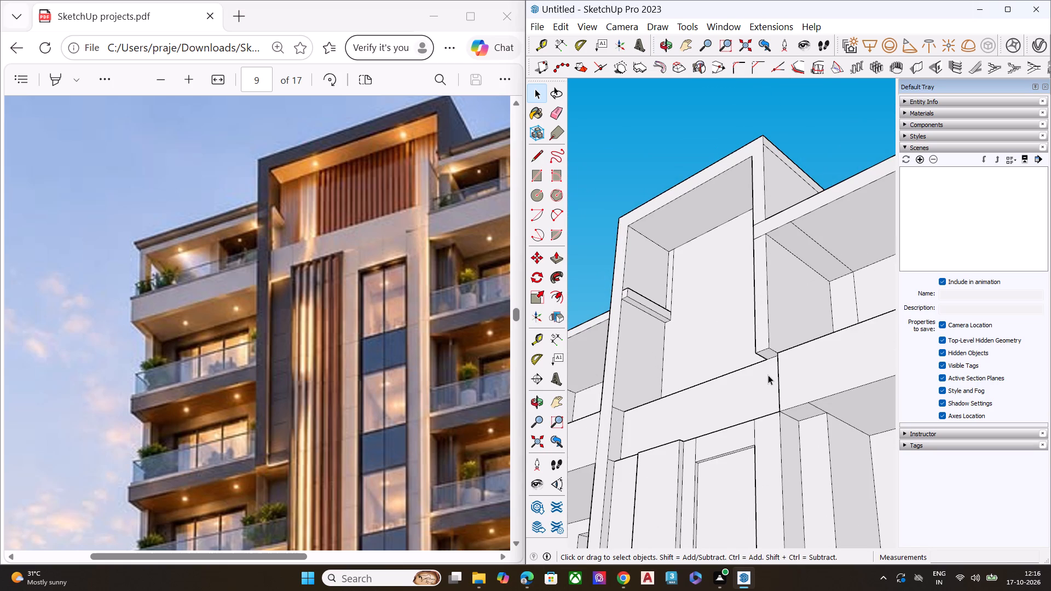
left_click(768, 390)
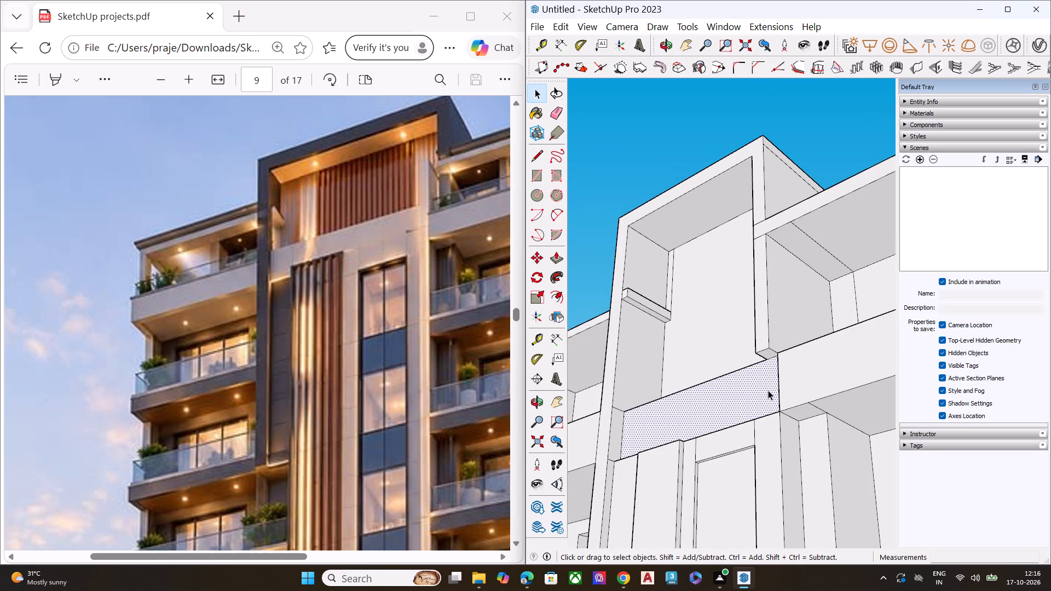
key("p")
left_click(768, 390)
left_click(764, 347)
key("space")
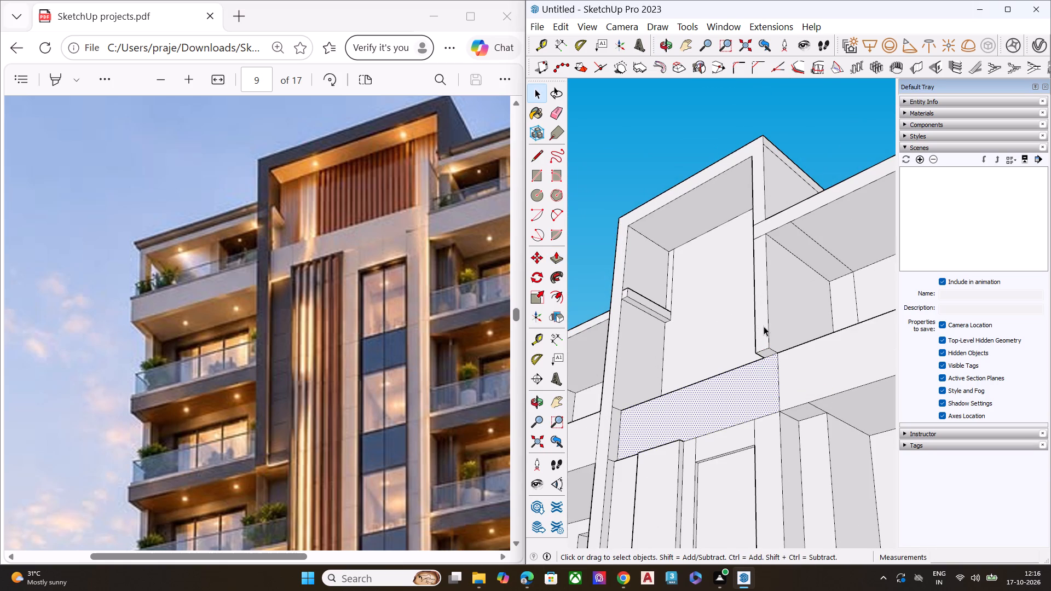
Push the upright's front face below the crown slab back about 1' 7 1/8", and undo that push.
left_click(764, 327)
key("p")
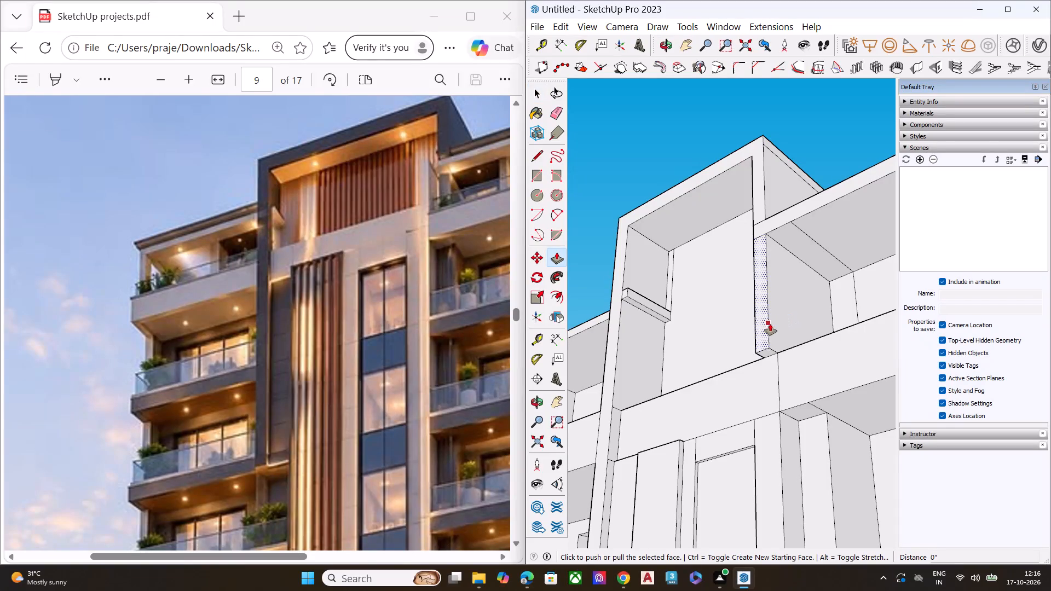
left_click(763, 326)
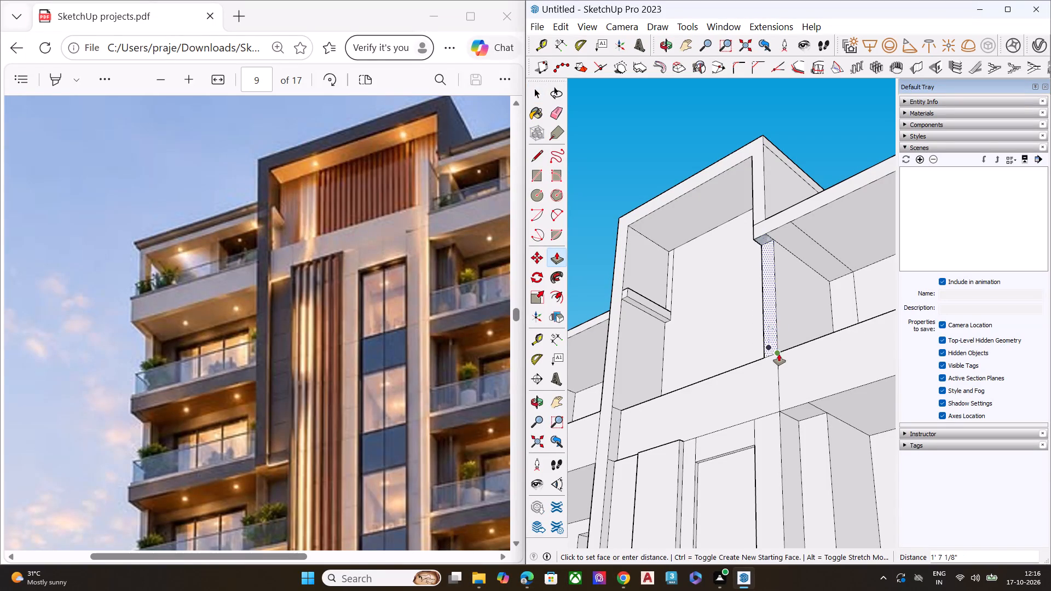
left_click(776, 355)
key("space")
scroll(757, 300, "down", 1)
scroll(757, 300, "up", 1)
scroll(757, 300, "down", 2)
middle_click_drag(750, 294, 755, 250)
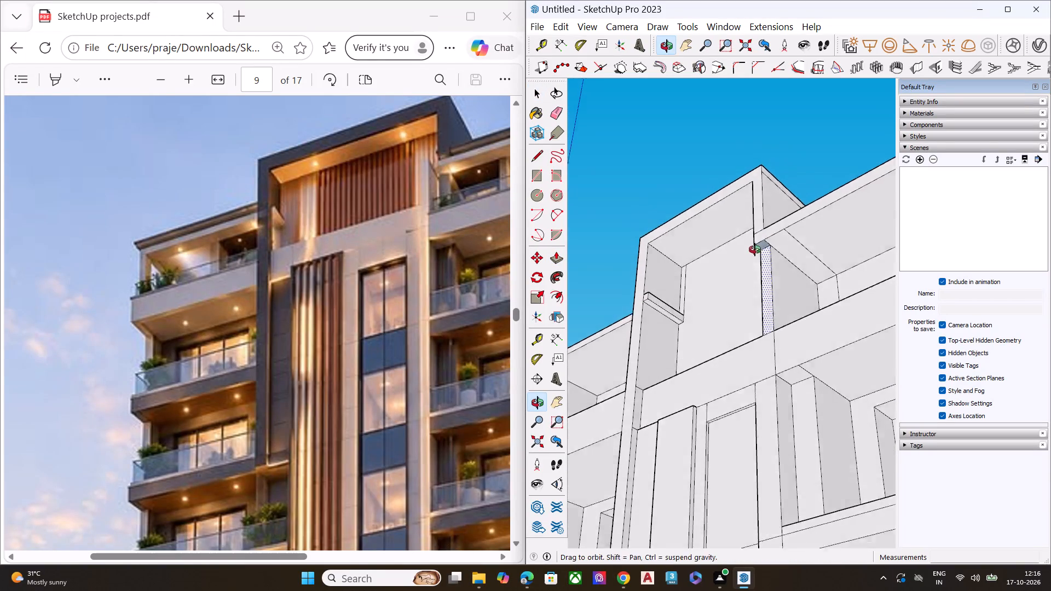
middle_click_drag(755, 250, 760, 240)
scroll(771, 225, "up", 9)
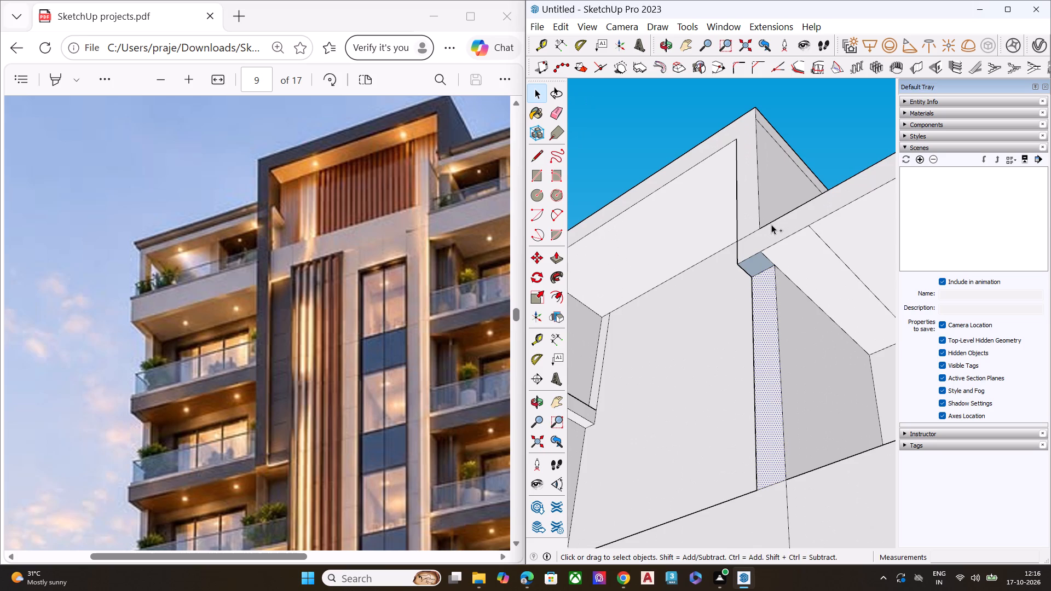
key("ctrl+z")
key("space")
Push the front face of the band below the recess back, flush with the front face of the upright beside it.
scroll(771, 224, "down", 7)
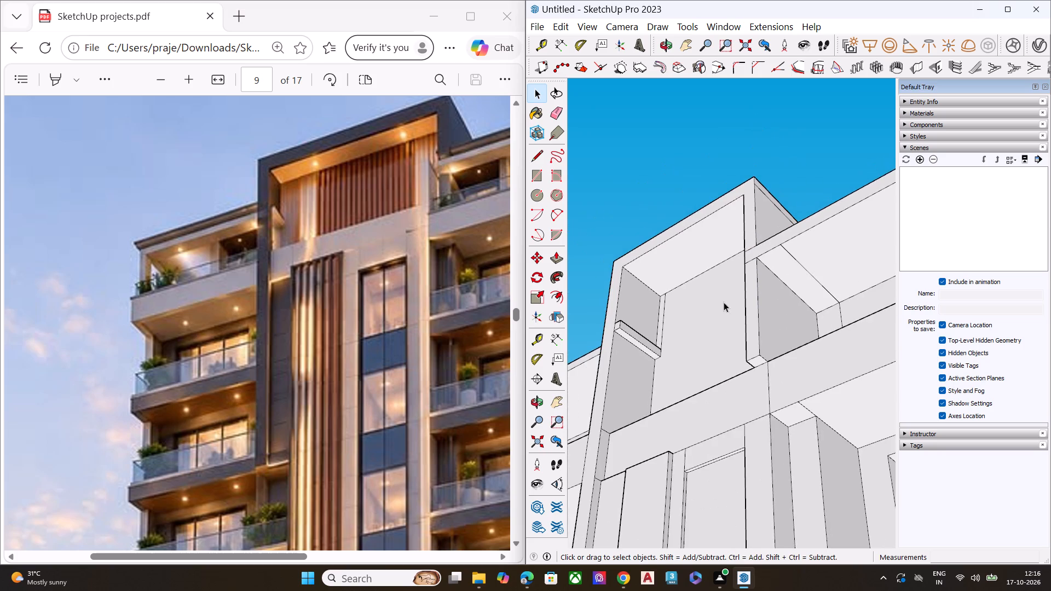
middle_click_drag(724, 302, 708, 471)
middle_click_drag(732, 450, 711, 456)
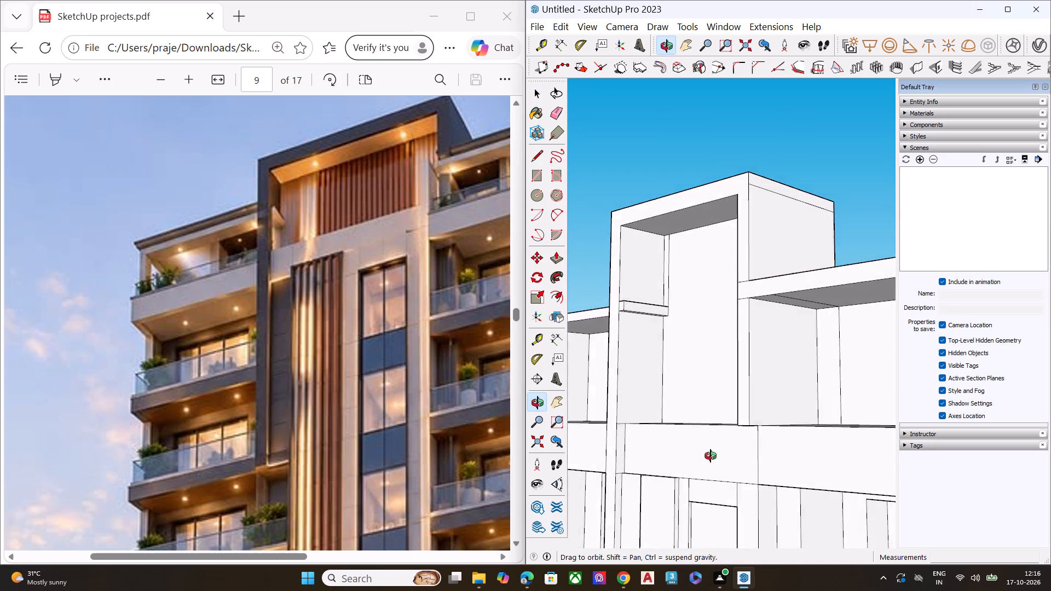
middle_click_drag(711, 456, 659, 341)
scroll(719, 389, "up", 6)
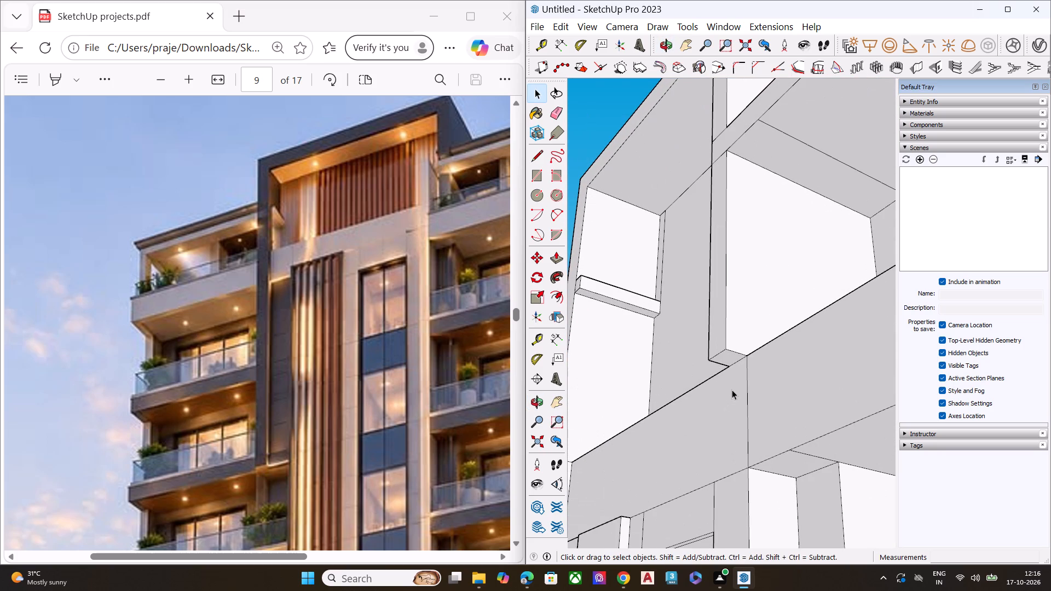
left_click(734, 385)
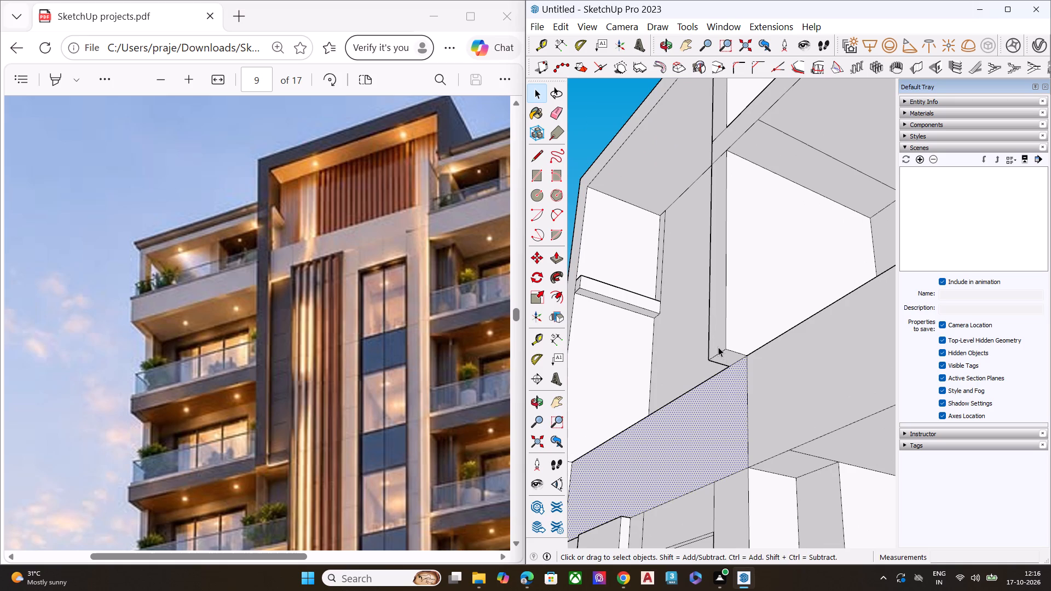
key("p")
left_click(734, 374)
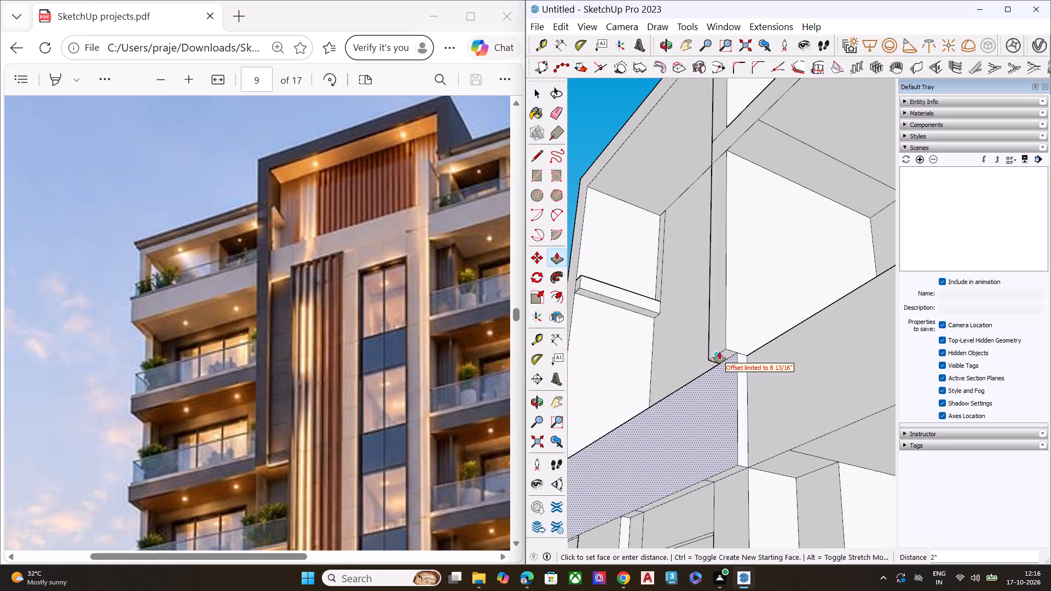
left_click(720, 346)
left_click(726, 378)
left_click(725, 343)
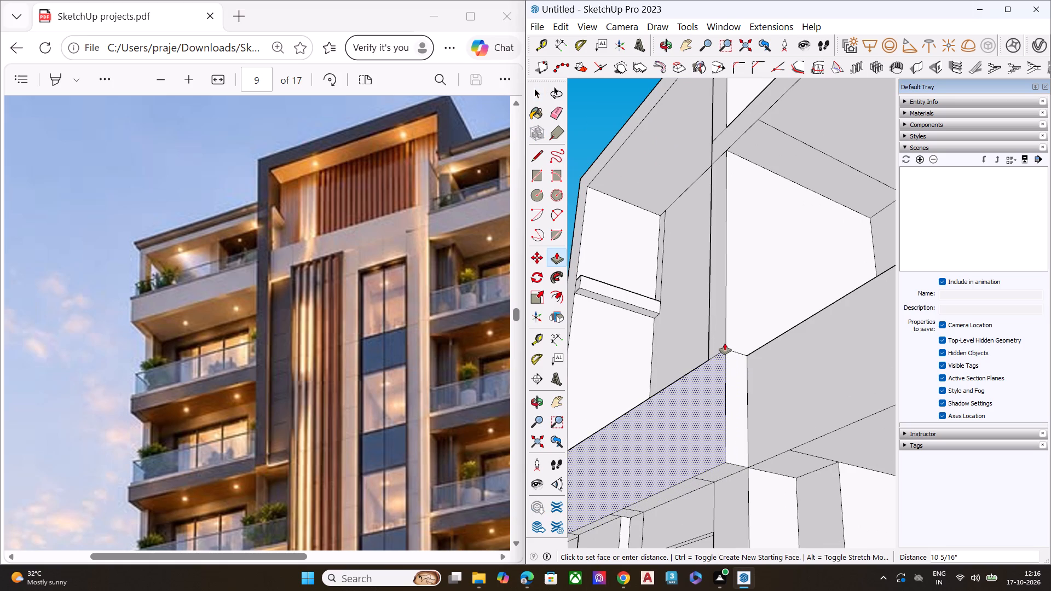
Compare the crown, recess and band below it with the upper façade in the page 9 render.
key("space")
scroll(741, 334, "down", 15)
middle_click_drag(741, 334, 742, 344)
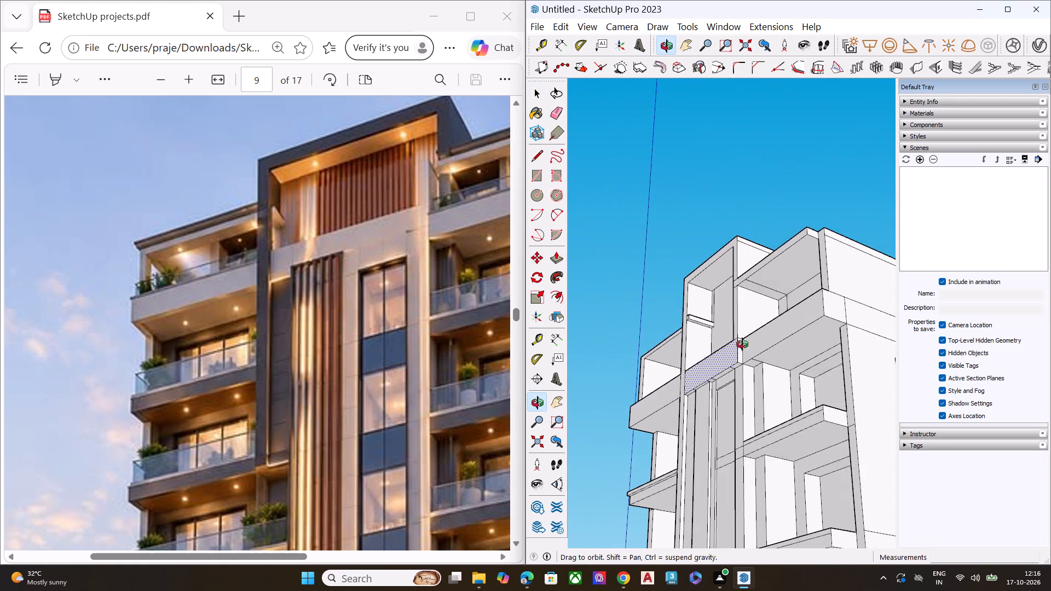
middle_click_drag(742, 344, 662, 509)
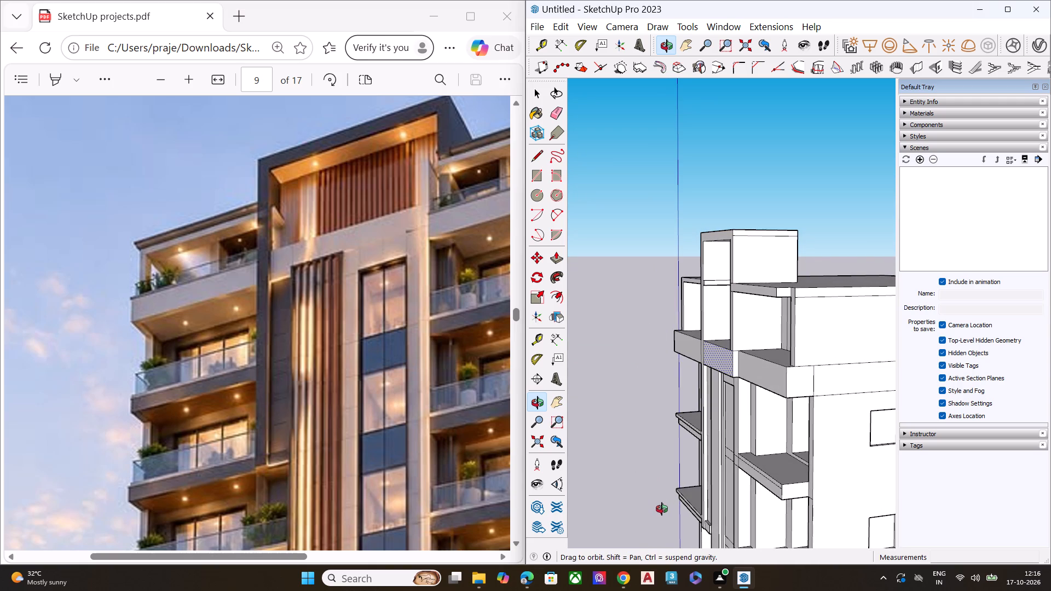
middle_click_drag(662, 509, 776, 478)
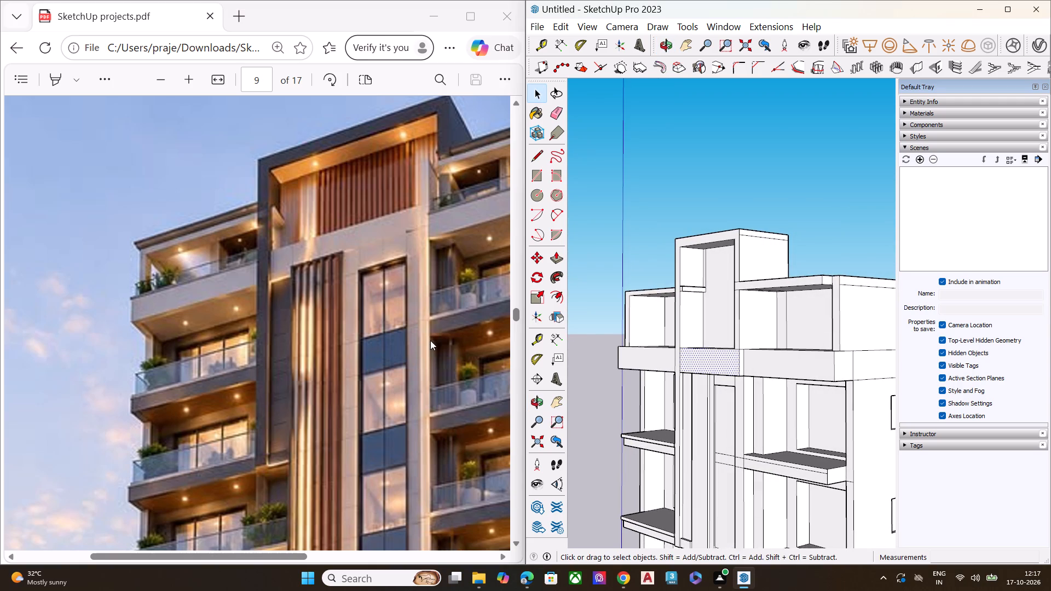
middle_click_drag(399, 339, 511, 205)
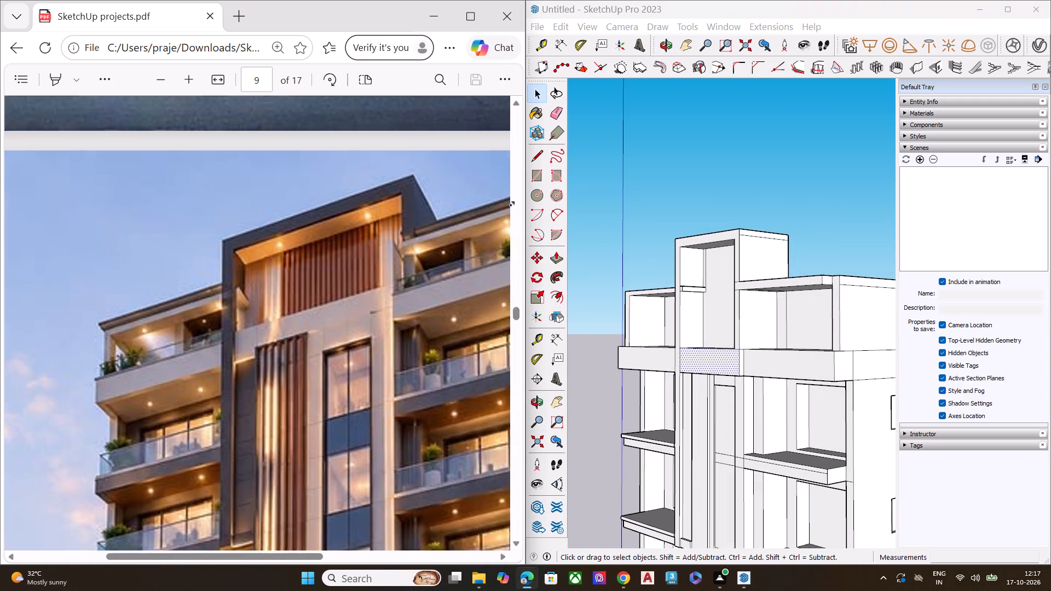
middle_click_drag(511, 205, 518, 200)
middle_click_drag(437, 332, 395, 420)
scroll(408, 378, "down", 1)
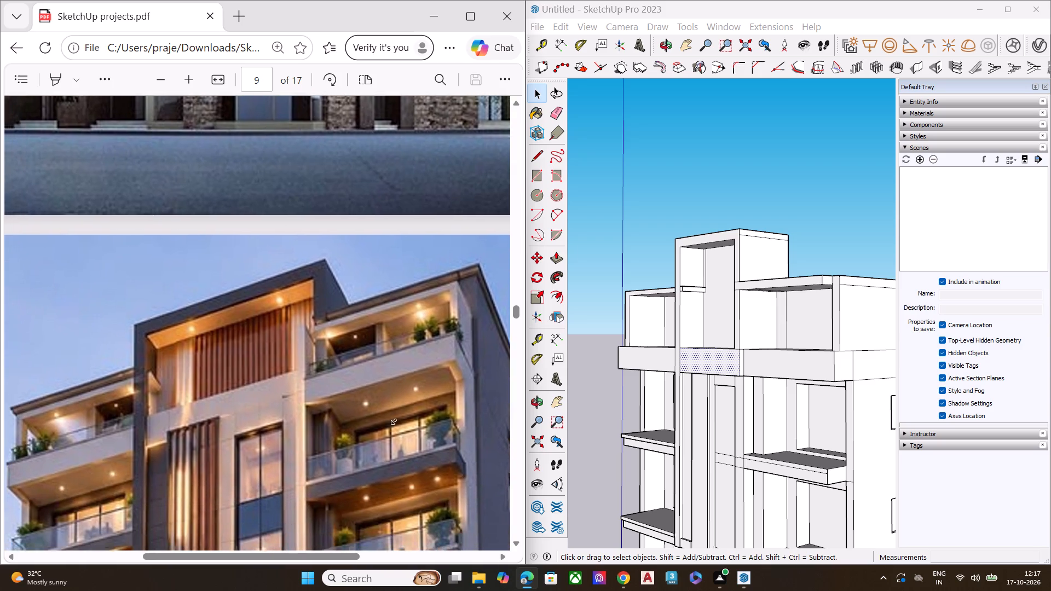
middle_click_drag(395, 420, 392, 431)
scroll(703, 410, "down", 3)
scroll(697, 419, "up", 6)
Erase the short leftover edge crossing the underside of the band below the crown recess, beside the frame upright.
middle_click_drag(698, 408, 719, 368)
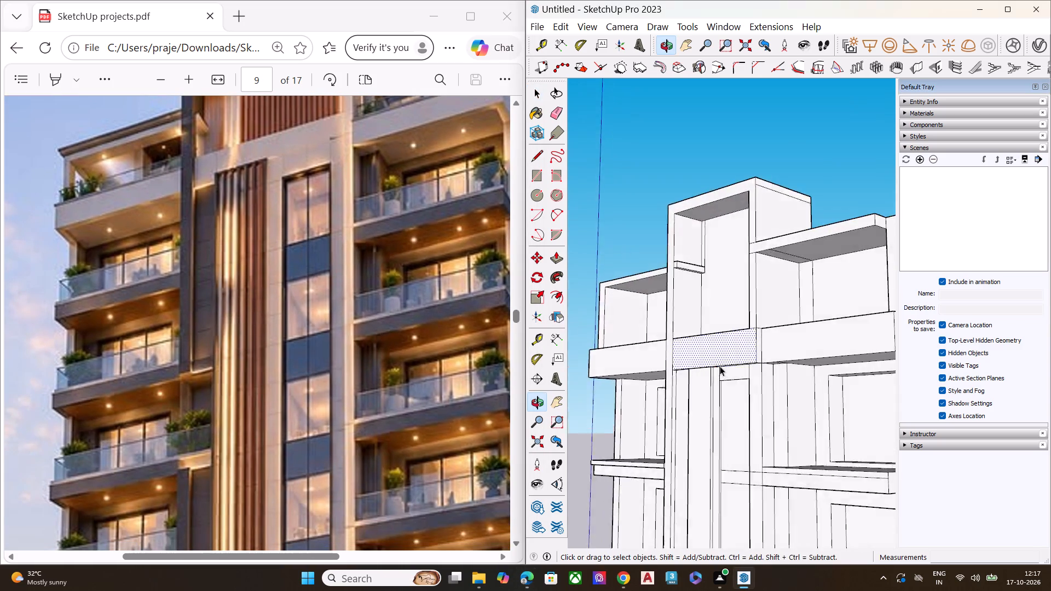
scroll(720, 366, "up", 2)
scroll(660, 407, "up", 5)
middle_click_drag(656, 415, 695, 301)
scroll(656, 414, "up", 1)
scroll(695, 301, "up", 2)
scroll(695, 301, "down", 1)
scroll(695, 302, "up", 8)
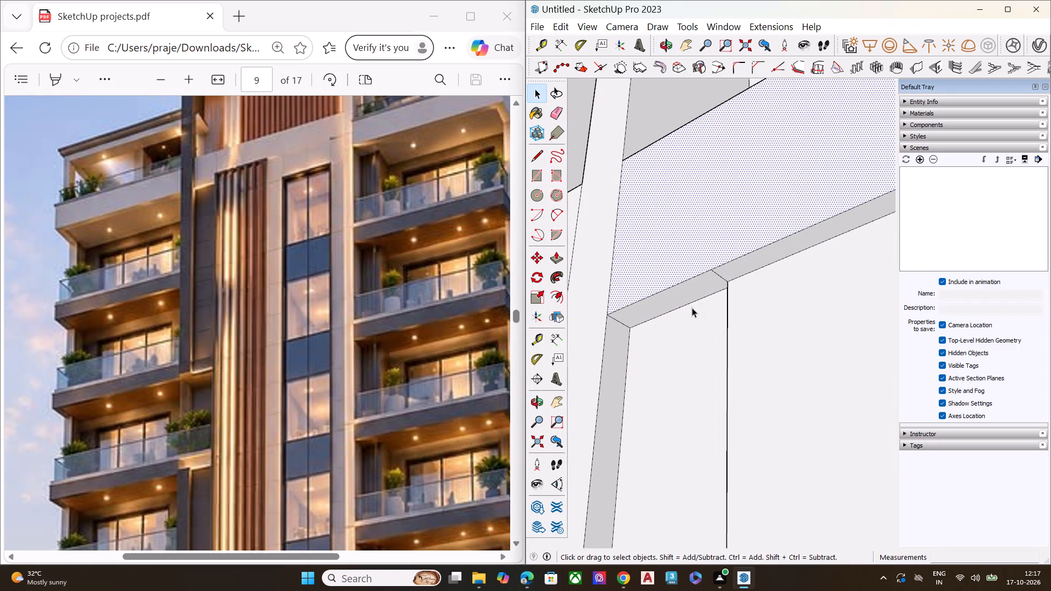
key("space")
middle_click_drag(706, 281, 703, 241)
scroll(703, 241, "up", 1)
key("e")
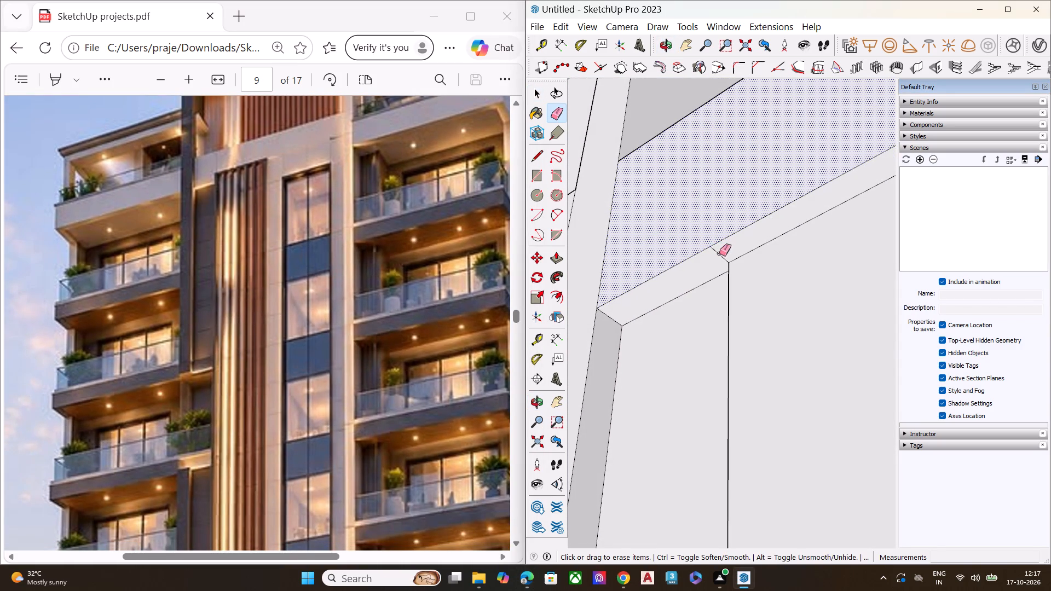
left_click(719, 253)
Erase two more short cross edges on the band's underside and the short vertical edge above the recessed panel.
scroll(675, 278, "down", 9)
scroll(670, 282, "up", 1)
scroll(670, 282, "down", 1)
scroll(670, 282, "up", 1)
scroll(671, 282, "down", 1)
scroll(797, 236, "up", 3)
scroll(792, 232, "down", 1)
scroll(789, 231, "up", 5)
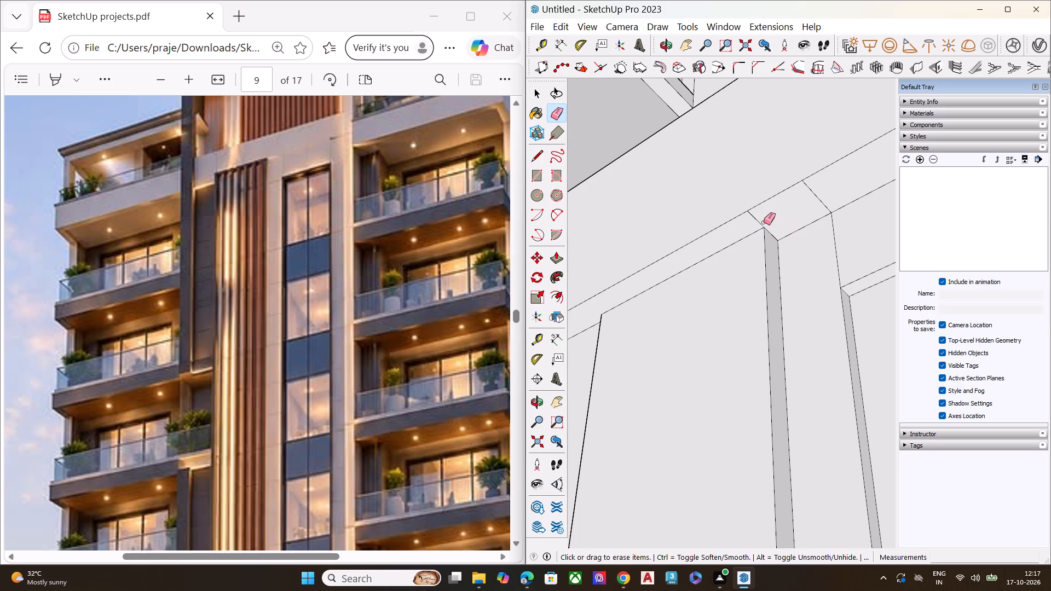
left_click(751, 219)
left_click(753, 217)
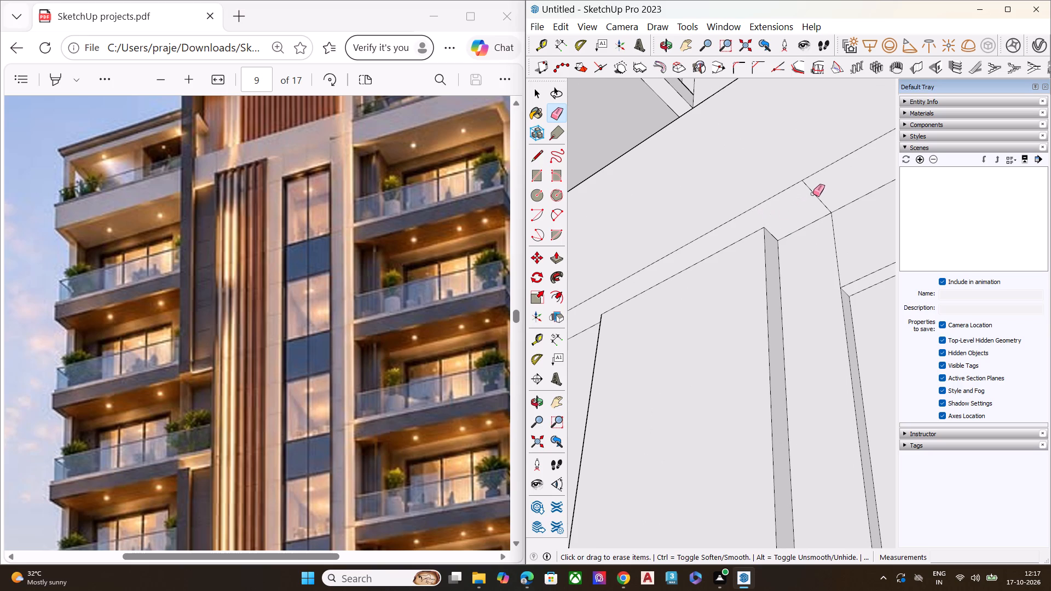
left_click(813, 194)
left_click(833, 231)
Erase the remaining short cross edge on the band's underside, near the upright at the band's far end.
scroll(740, 246, "down", 10)
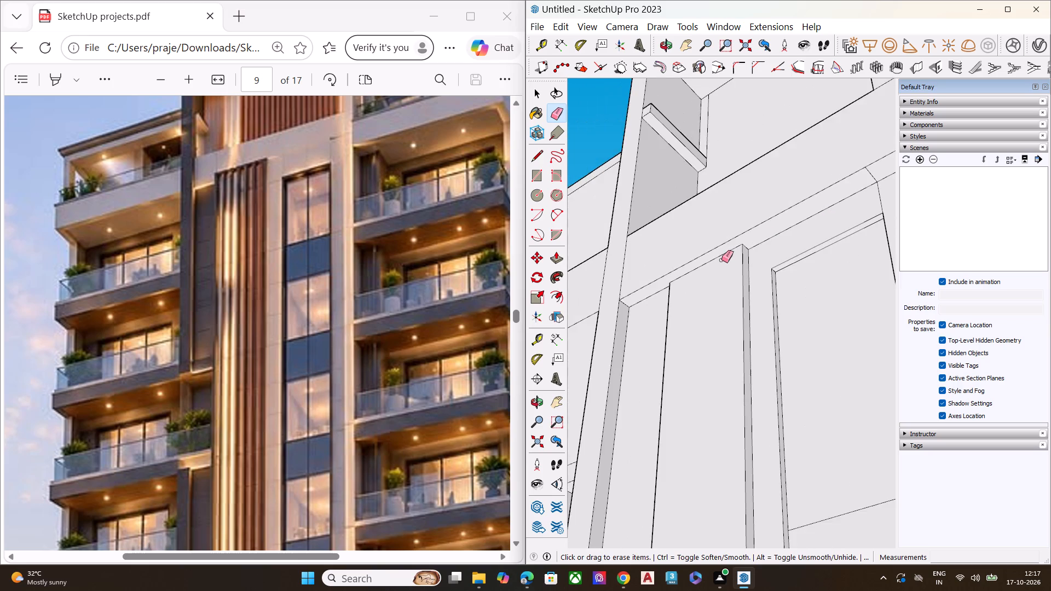
scroll(721, 260, "down", 7)
scroll(804, 282, "down", 1)
middle_click_drag(804, 282, 830, 340)
scroll(812, 248, "up", 8)
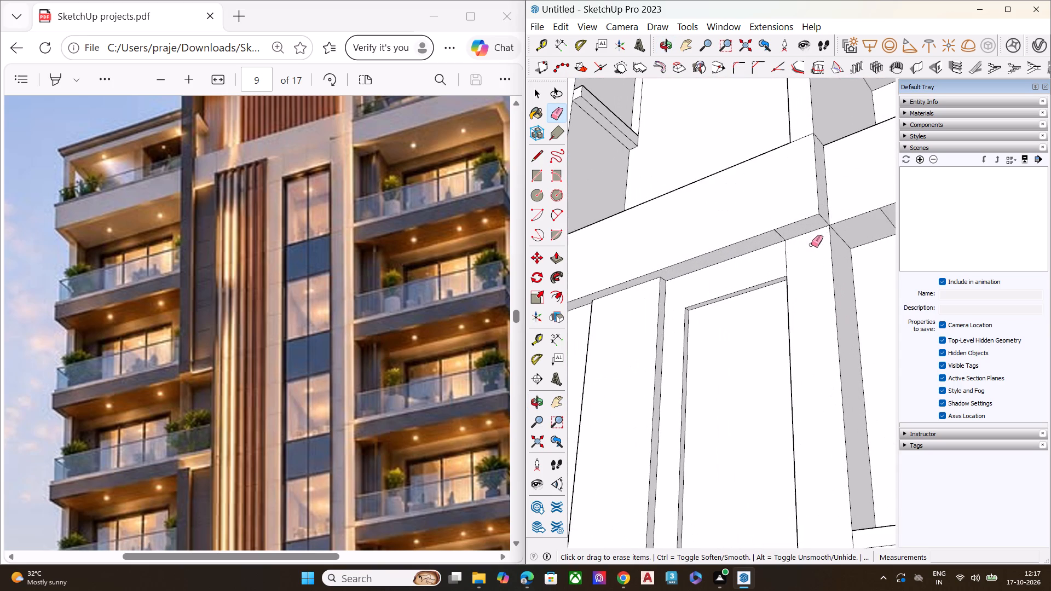
scroll(788, 247, "up", 1)
middle_click_drag(788, 240, 811, 172)
scroll(811, 172, "up", 3)
scroll(810, 175, "down", 1)
scroll(810, 179, "up", 5)
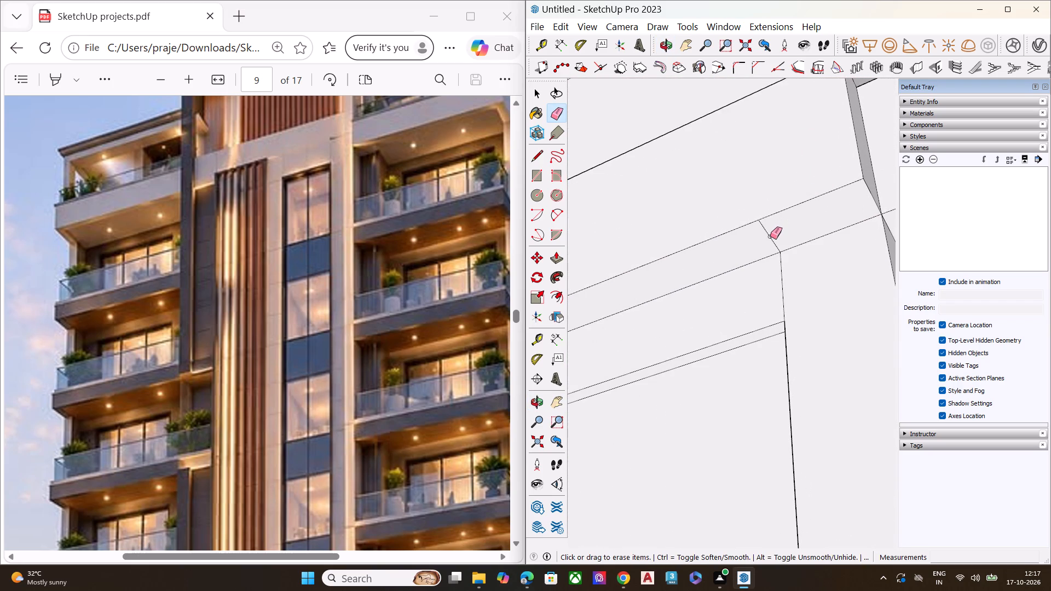
left_click(770, 236)
key("space")
Examine the tower front and the crown frame's proportions against the page 9 render.
scroll(770, 244, "down", 3)
scroll(770, 244, "up", 1)
scroll(770, 244, "down", 5)
scroll(769, 247, "down", 16)
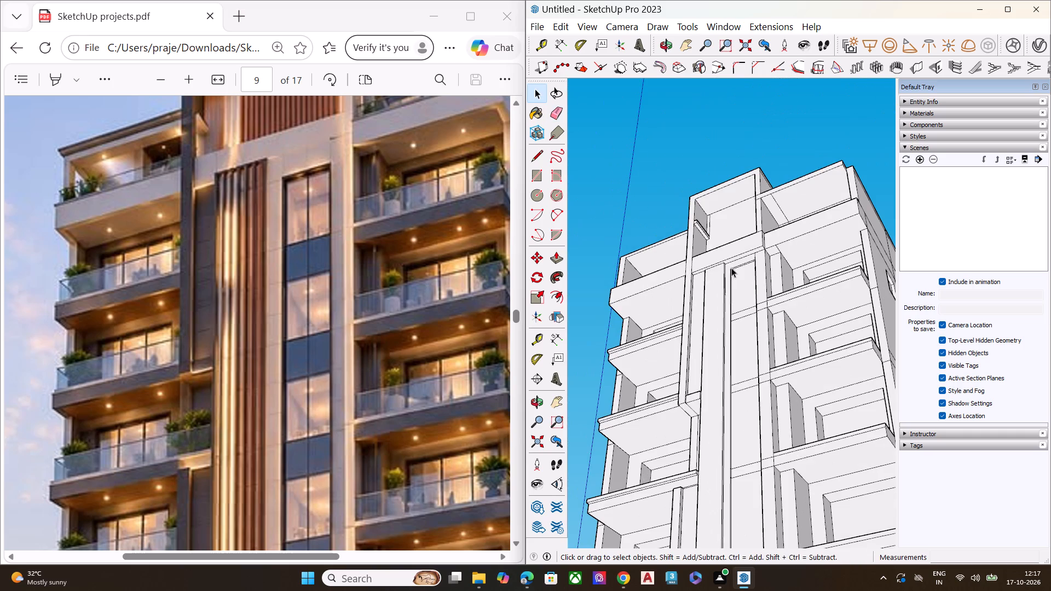
scroll(731, 268, "down", 8)
middle_click_drag(755, 258, 792, 521)
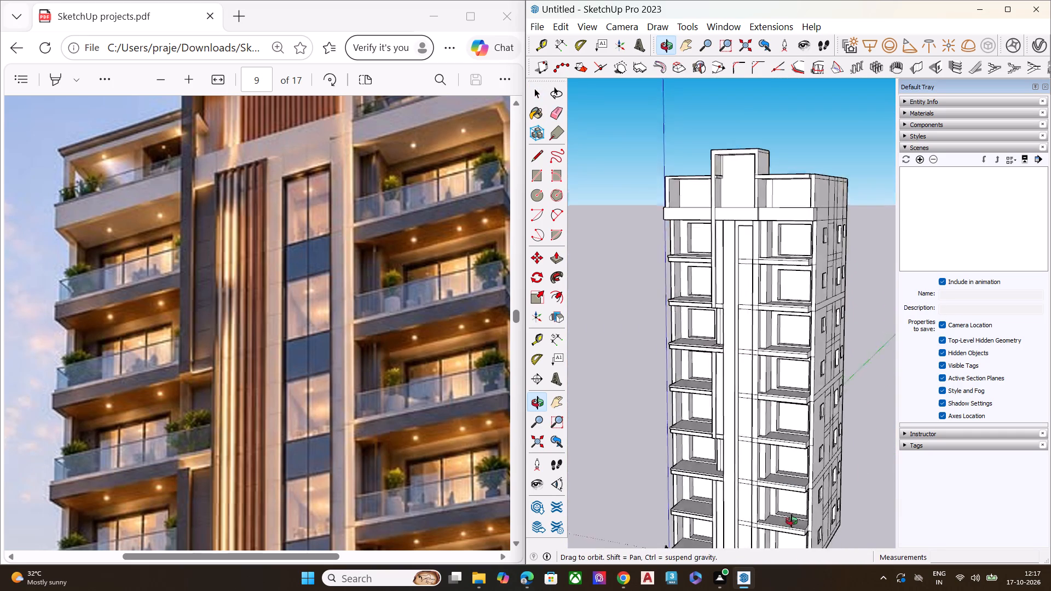
middle_click_drag(792, 521, 925, 503)
scroll(813, 207, "up", 10)
scroll(779, 191, "down", 6)
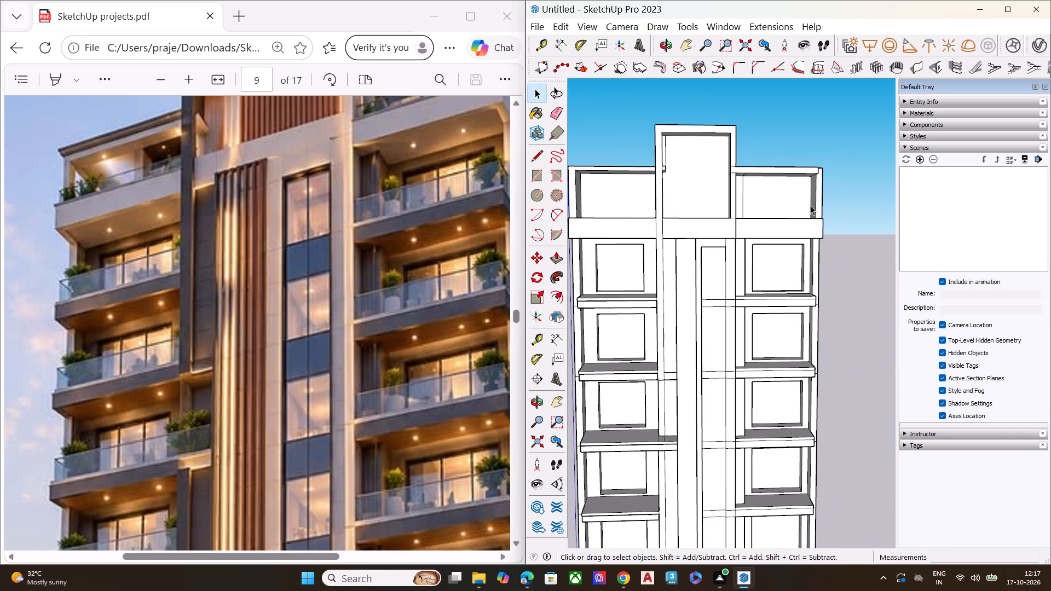
scroll(662, 149, "up", 8)
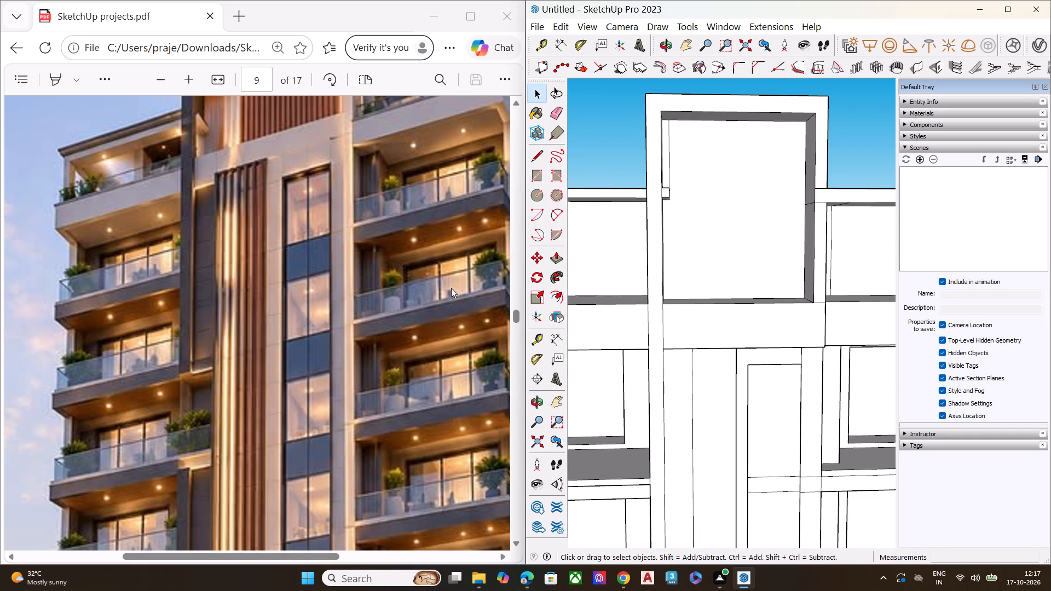
scroll(443, 288, "up", 2)
middle_click_drag(630, 216, 477, 261)
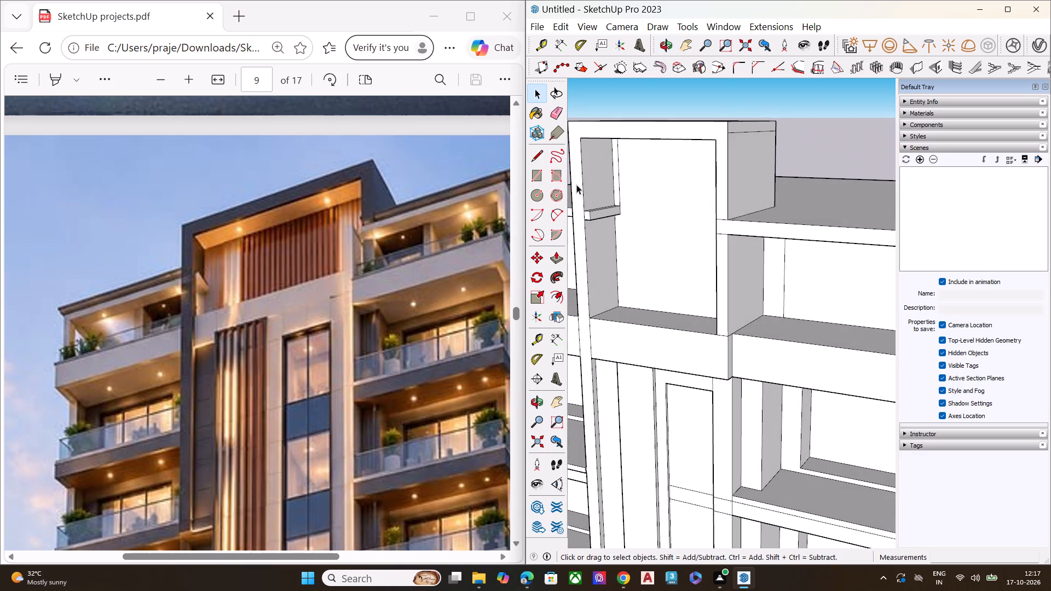
middle_click_drag(579, 184, 598, 120)
scroll(598, 120, "up", 8)
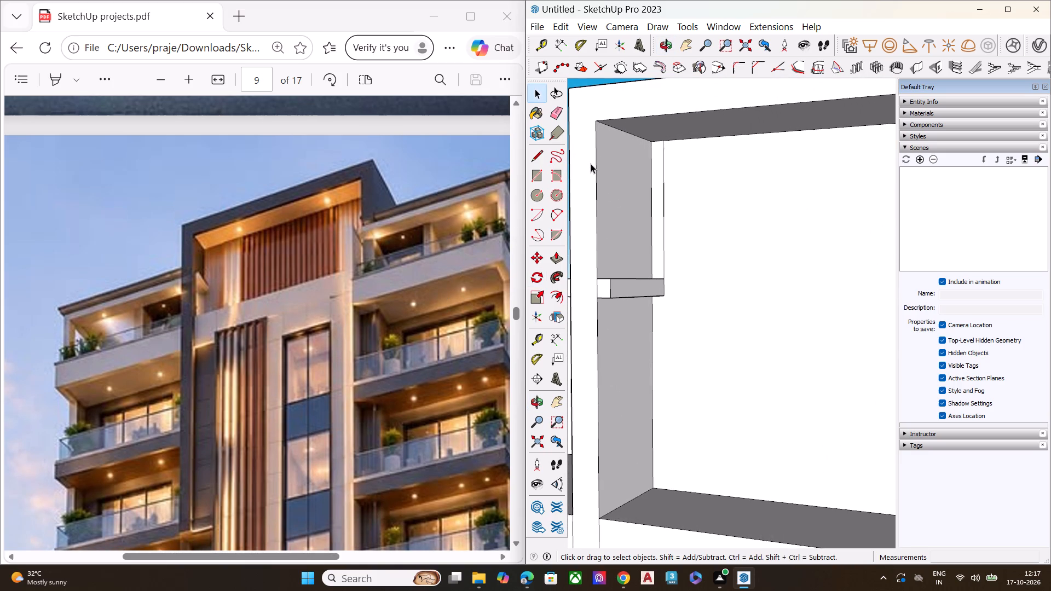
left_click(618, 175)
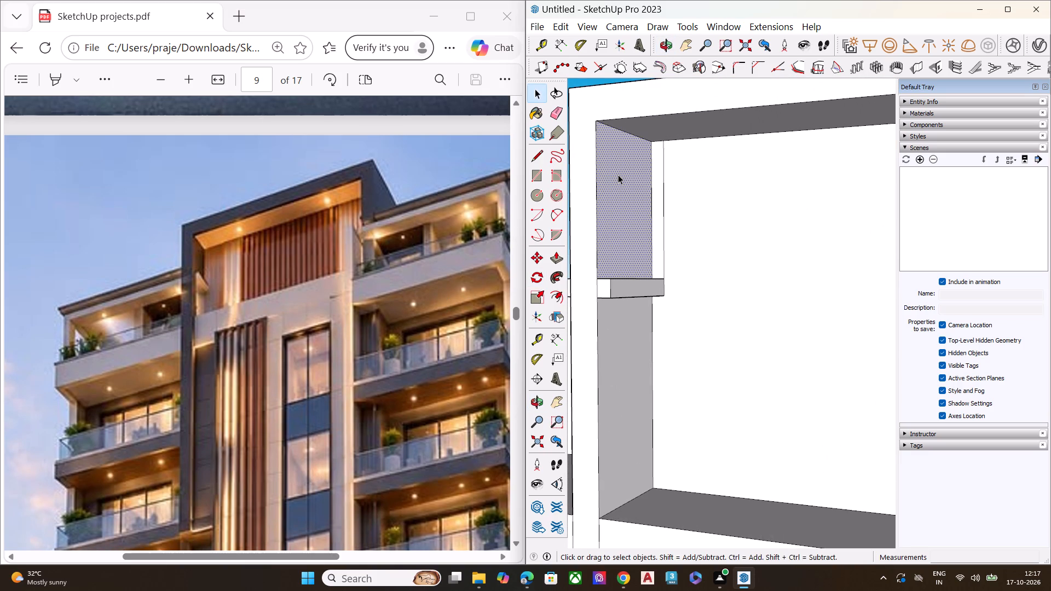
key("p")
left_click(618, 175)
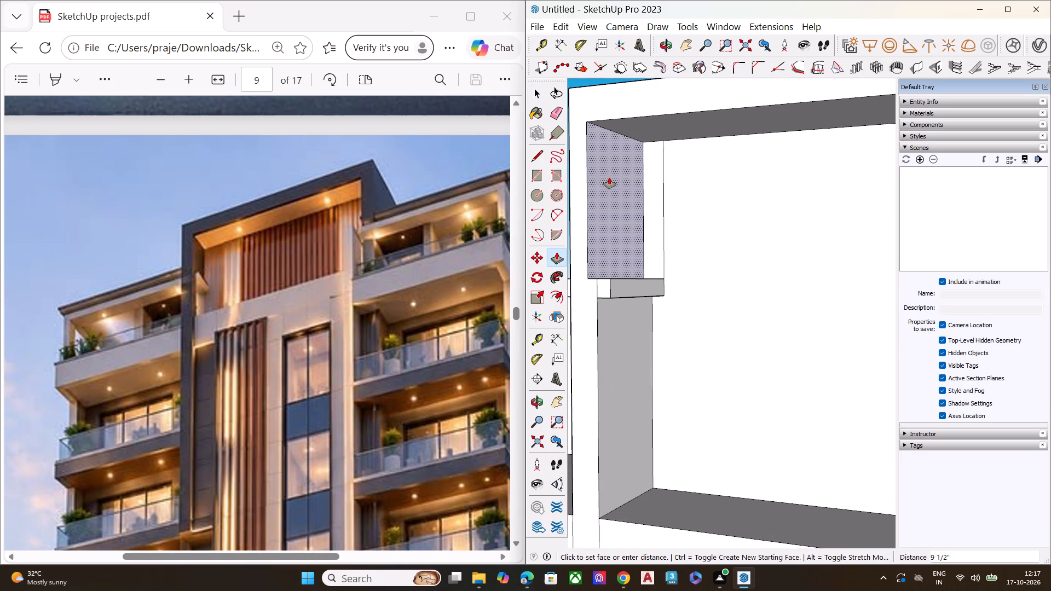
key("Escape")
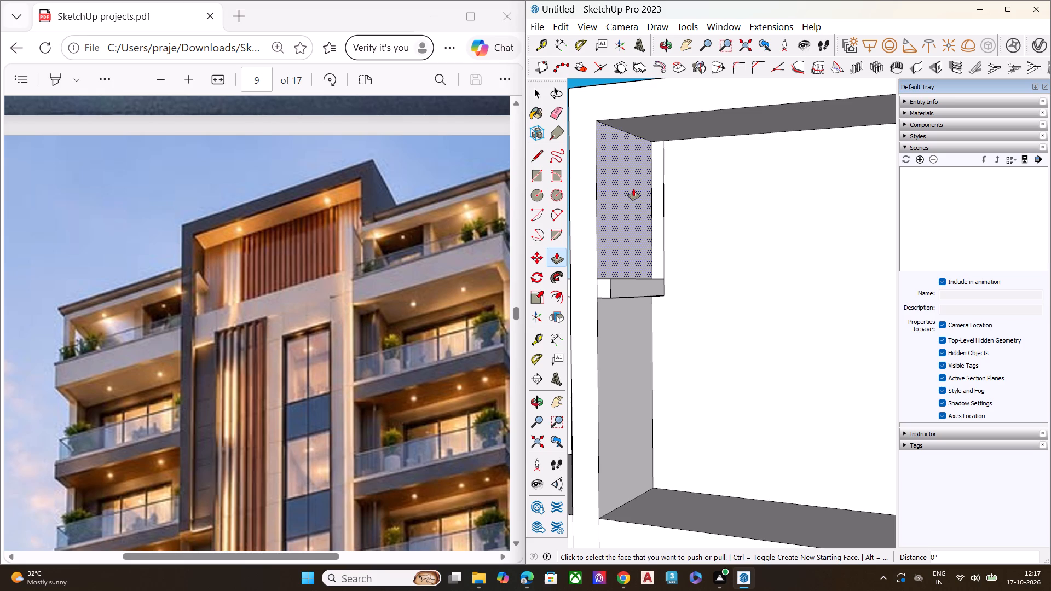
Examine the inner corner of the crown frame and the small ledge on its side wall from below and from the front.
middle_click_drag(633, 189, 593, 191)
scroll(617, 164, "down", 8)
middle_click_drag(639, 204, 633, 131)
scroll(633, 131, "up", 6)
key("space")
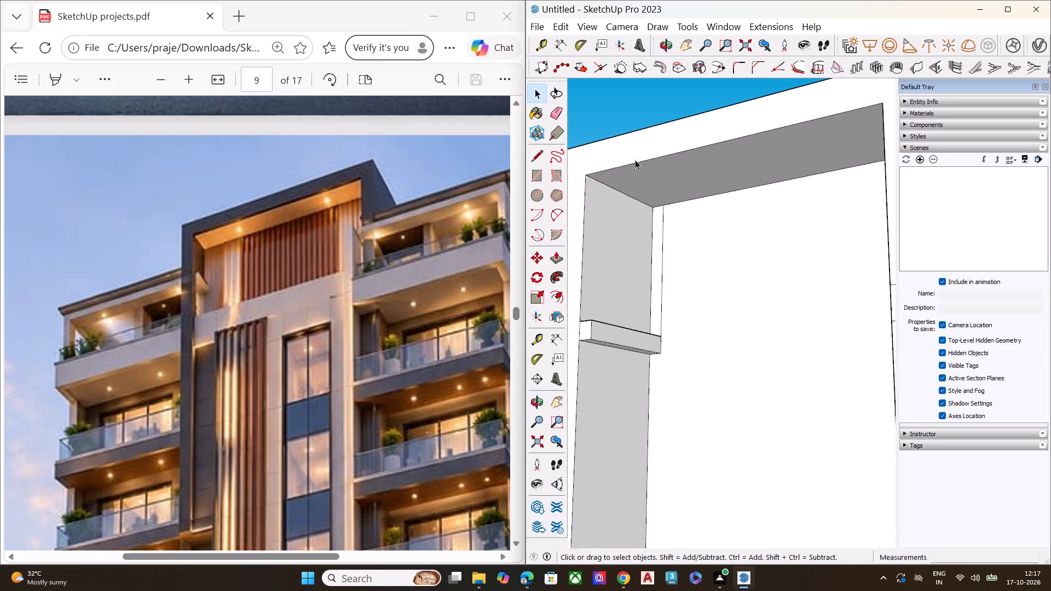
scroll(635, 160, "up", 3)
middle_click_drag(646, 169, 684, 117)
scroll(662, 182, "up", 4)
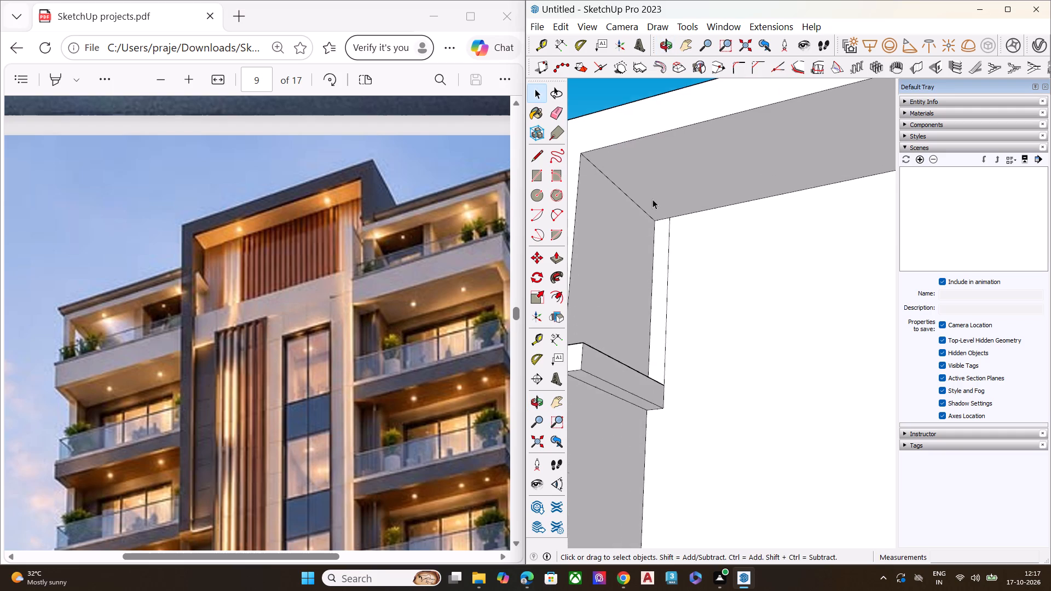
scroll(652, 199, "up", 1)
scroll(654, 207, "down", 4)
scroll(650, 219, "up", 1)
scroll(741, 221, "down", 7)
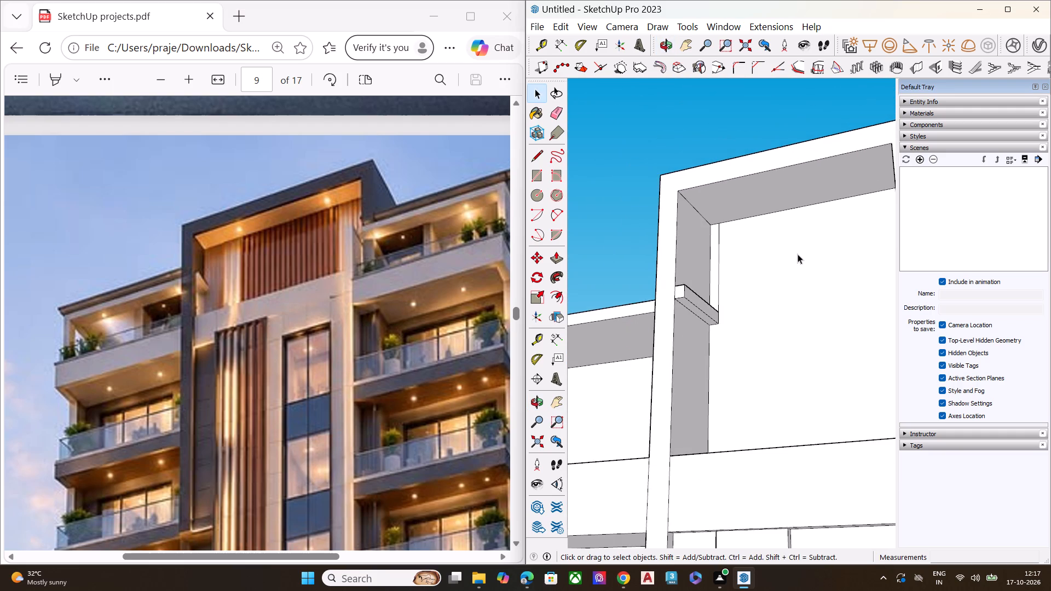
middle_click_drag(798, 254, 789, 332)
middle_click_drag(715, 341, 706, 376)
middle_click(701, 384)
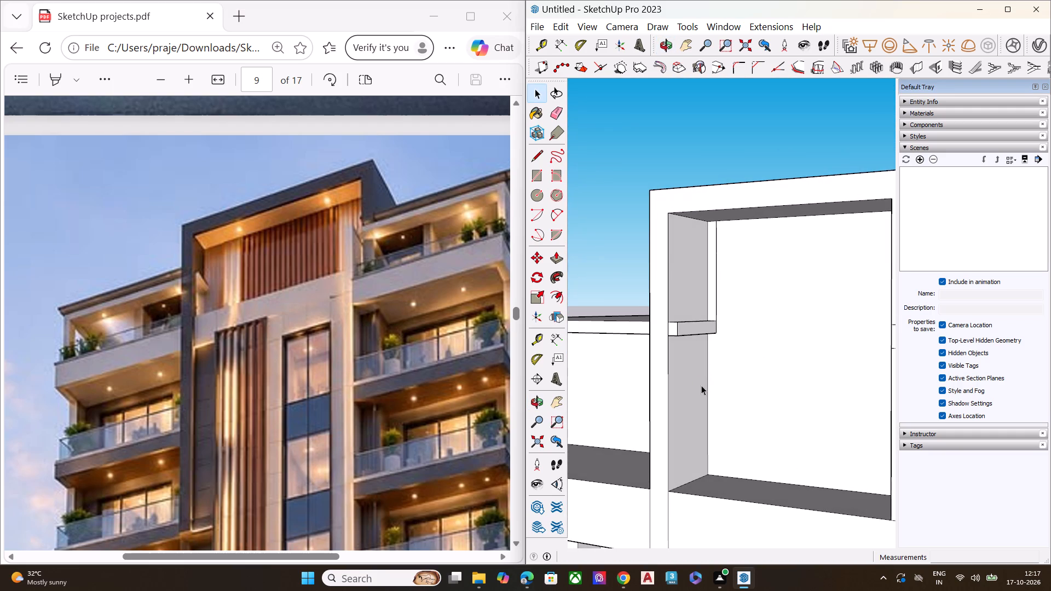
scroll(665, 252, "up", 6)
scroll(665, 251, "down", 1)
scroll(665, 251, "up", 4)
scroll(662, 251, "down", 3)
scroll(659, 251, "up", 1)
scroll(651, 251, "down", 4)
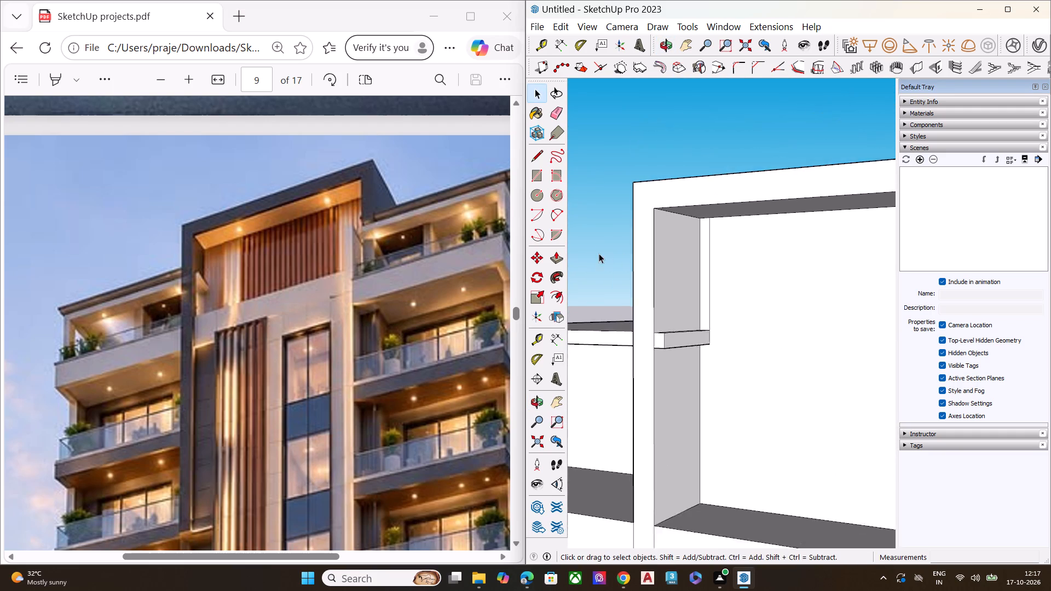
scroll(599, 253, "down", 10)
scroll(696, 225, "up", 8)
Erase the stray vertical edge on the recess back wall above the small ledge.
key("e")
scroll(663, 233, "up", 2)
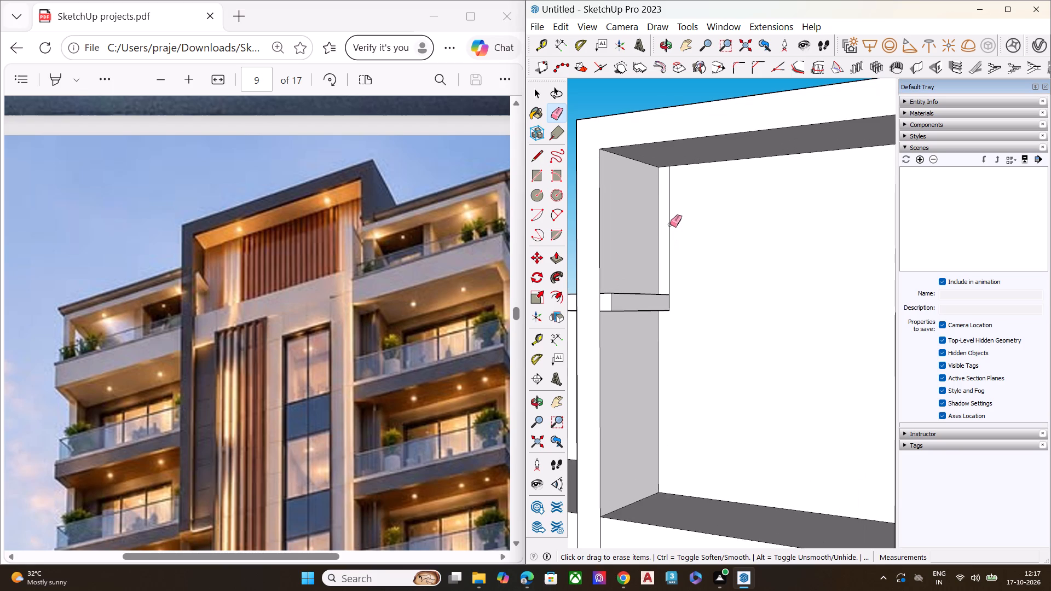
left_click(670, 224)
Delete the stray edge running along the top of the crown block's outer side face.
scroll(656, 228, "down", 7)
middle_click_drag(664, 236, 750, 230)
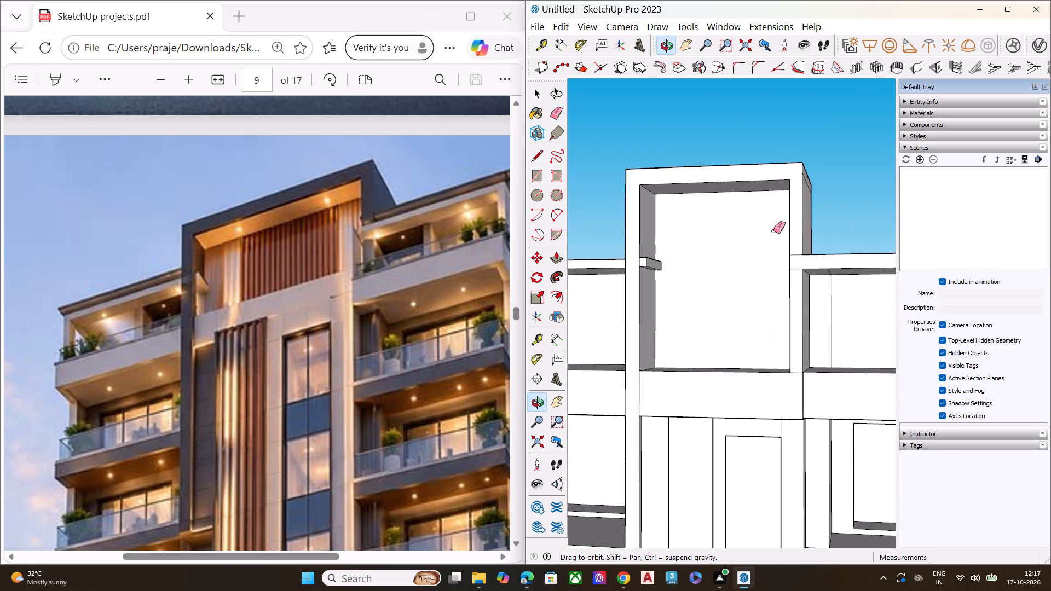
scroll(689, 243, "down", 1)
scroll(688, 244, "up", 1)
scroll(684, 246, "down", 2)
scroll(684, 247, "up", 1)
scroll(684, 247, "down", 4)
middle_click_drag(770, 306, 772, 347)
middle_click_drag(779, 288, 776, 369)
scroll(776, 258, "up", 1)
scroll(776, 257, "down", 1)
scroll(772, 253, "up", 7)
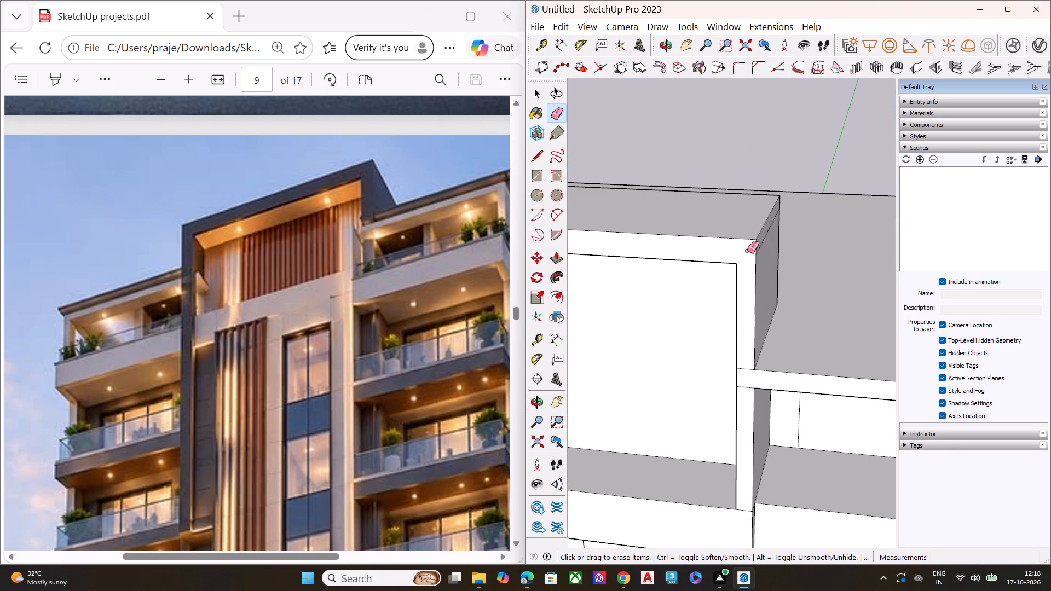
scroll(747, 251, "up", 1)
key("space")
left_click(764, 280)
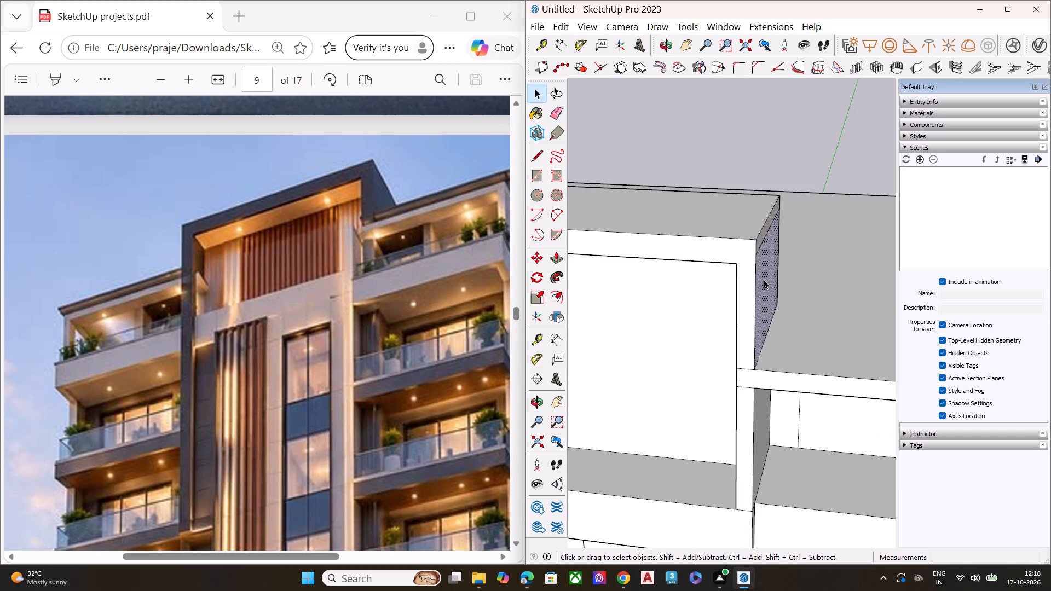
middle_click_drag(772, 270, 649, 287)
scroll(709, 240, "up", 5)
left_click(741, 258)
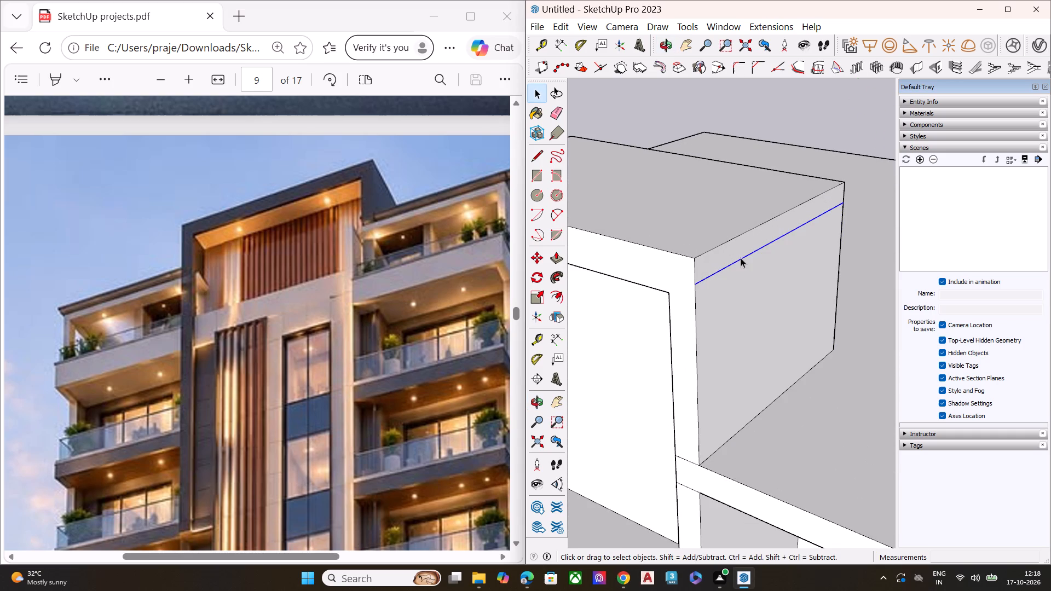
key("Delete")
Pull the crown block's outer side face outward about 3' 9 15/16" over the adjoining roof slab.
left_click(741, 258)
key("p")
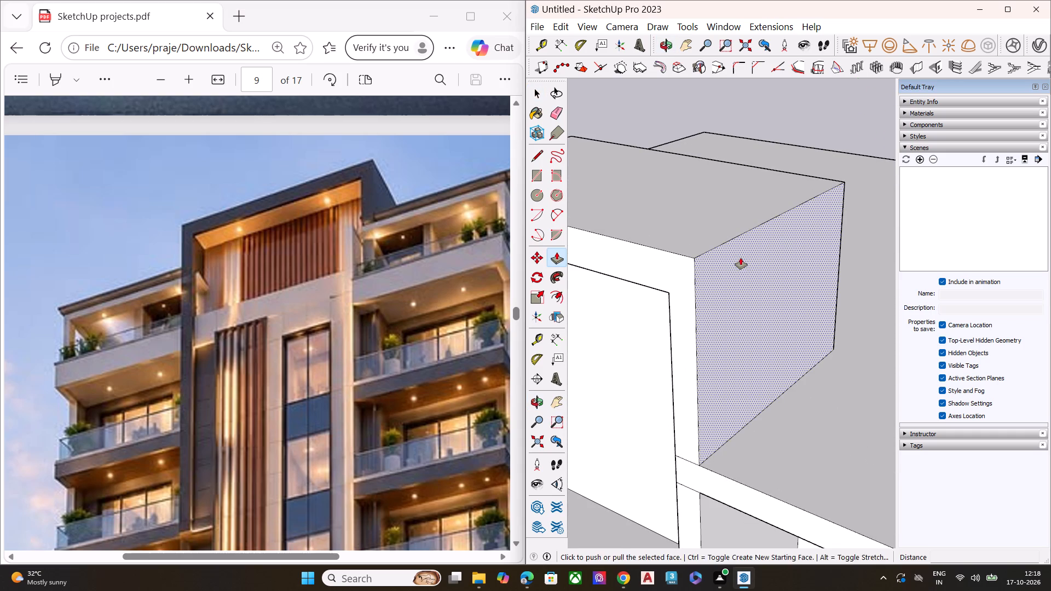
left_click(741, 258)
scroll(770, 264, "down", 2)
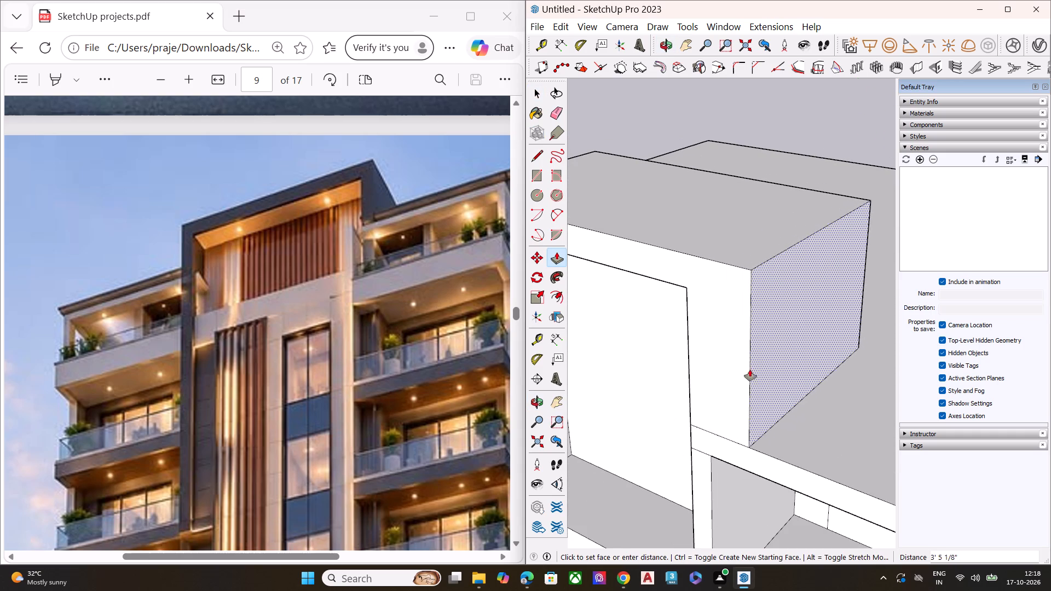
left_click(730, 432)
Examine the widened crown leg where it meets the roof slab and the inner side of the recess.
middle_click_drag(735, 343, 880, 262)
scroll(882, 260, "up", 2)
scroll(828, 256, "down", 1)
scroll(828, 256, "up", 1)
scroll(827, 256, "down", 6)
middle_click_drag(731, 294, 884, 271)
scroll(863, 281, "up", 7)
key("space")
scroll(684, 349, "up", 1)
scroll(684, 349, "down", 6)
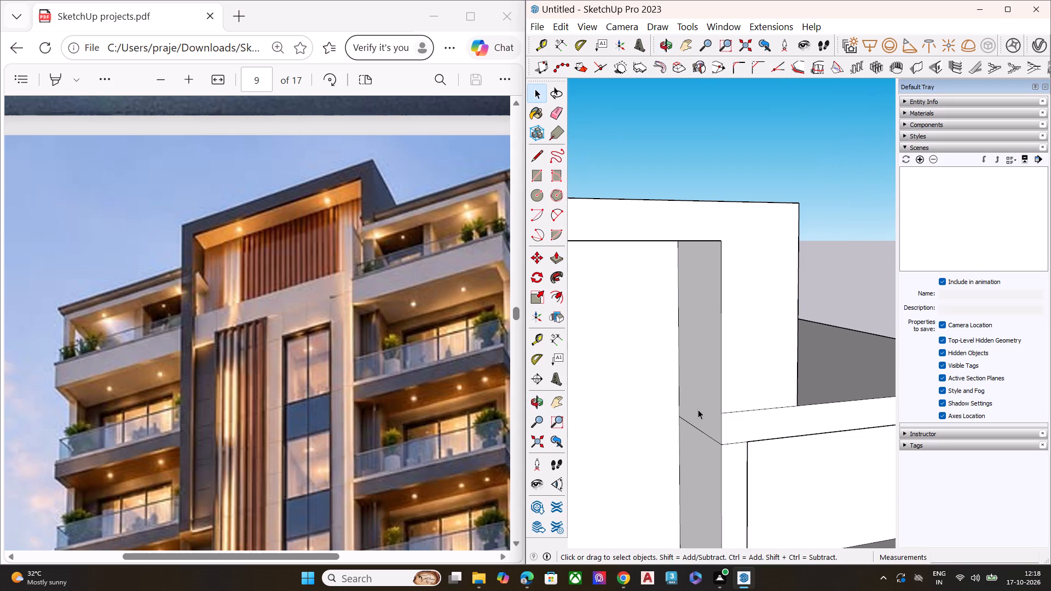
Draw a line across the crown leg's inner side face, level with the top of the adjoining roof slab.
middle_click_drag(712, 384, 758, 366)
scroll(769, 379, "up", 3)
scroll(757, 398, "down", 1)
scroll(755, 403, "up", 1)
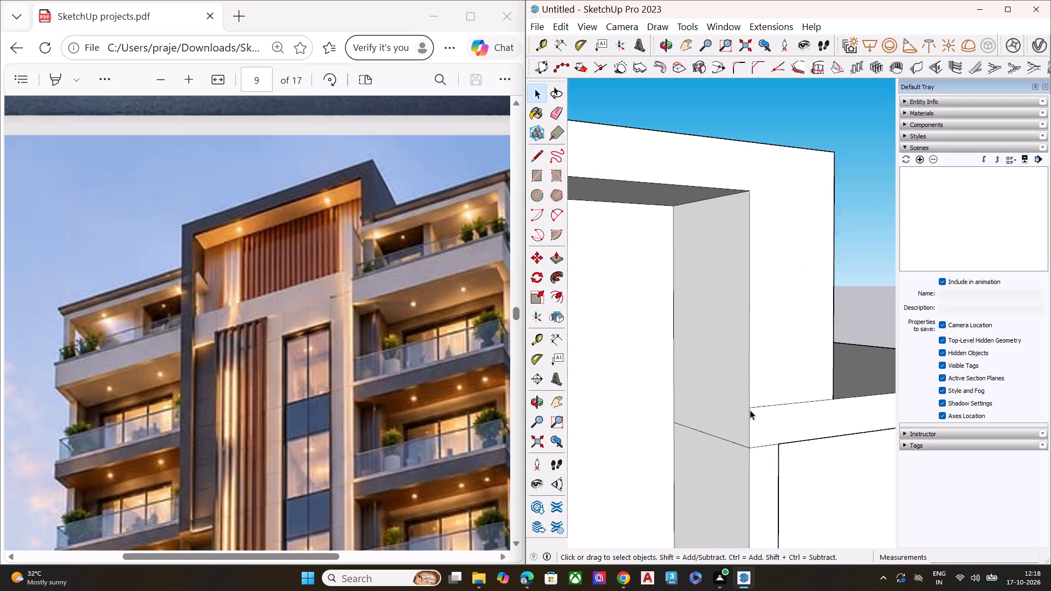
scroll(750, 410, "up", 2)
key("l")
left_click(749, 407)
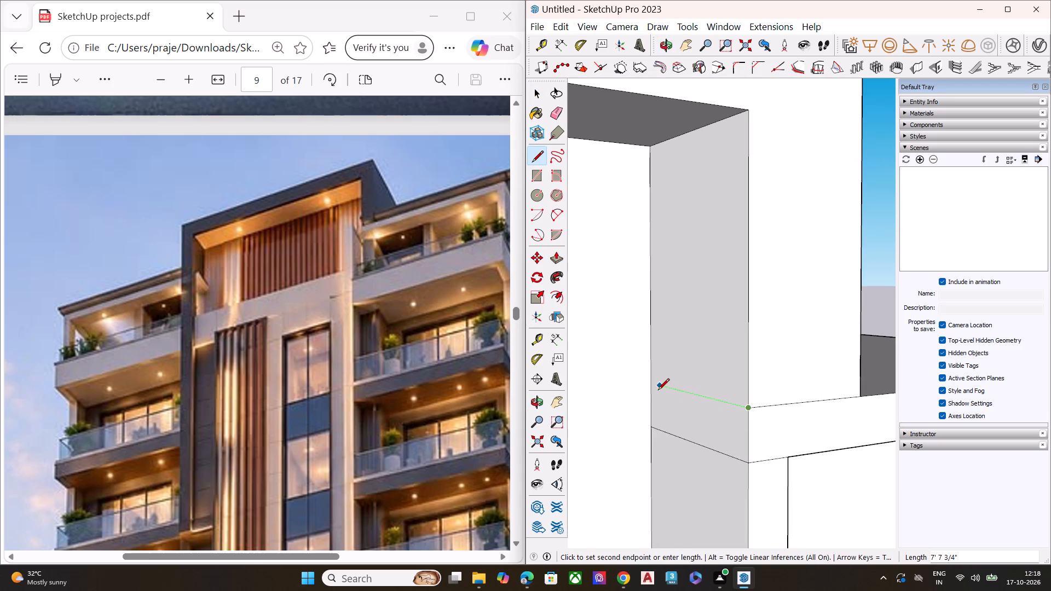
left_click(651, 378)
key("space")
Push the crown leg's inner side face above the new line outward about 1' 7", narrowing the leg.
left_click(683, 356)
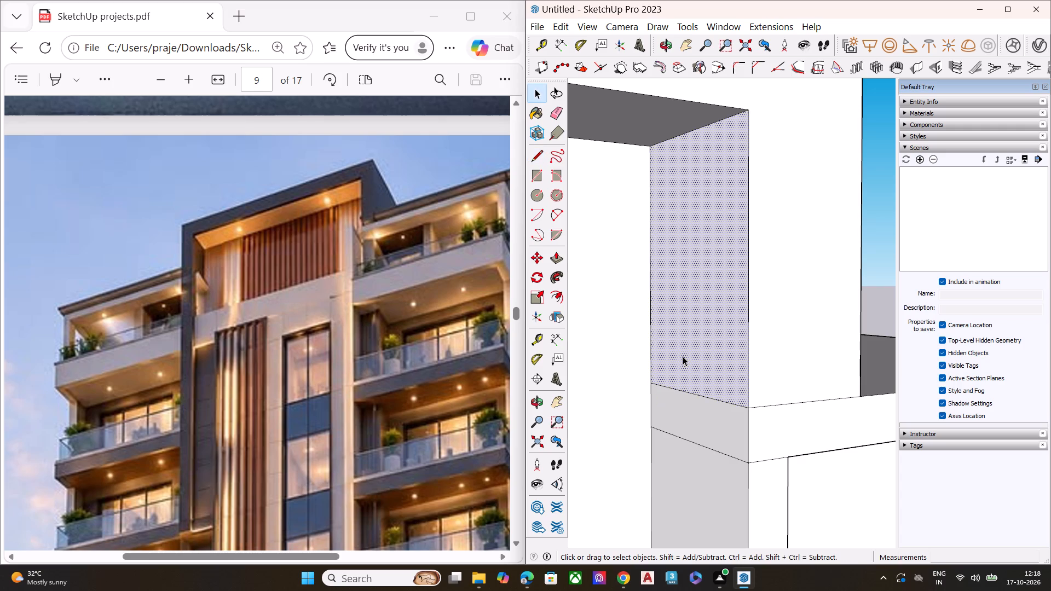
key("p")
left_click(682, 356)
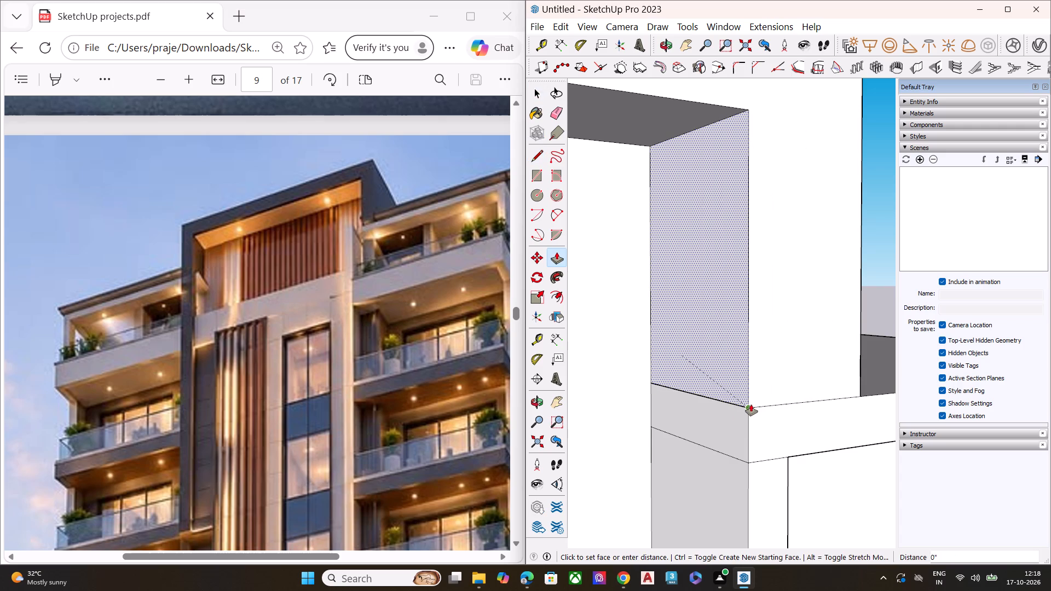
left_click(751, 404)
left_click(737, 358)
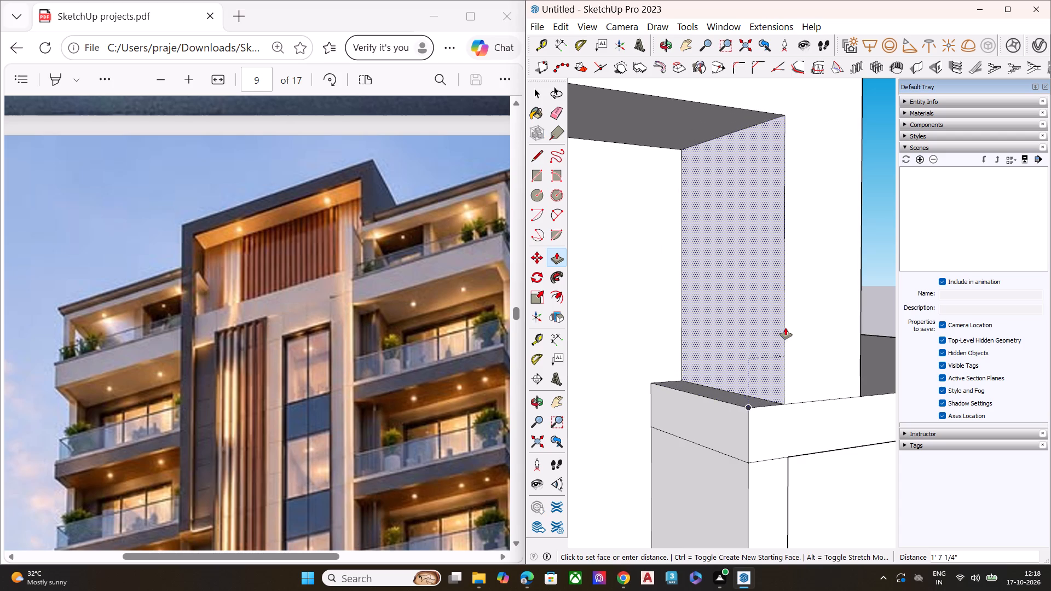
left_click(790, 325)
key("space")
Push the crown leg's outer side face inward about 1' 6" over the roof slab.
middle_click_drag(781, 339, 671, 376)
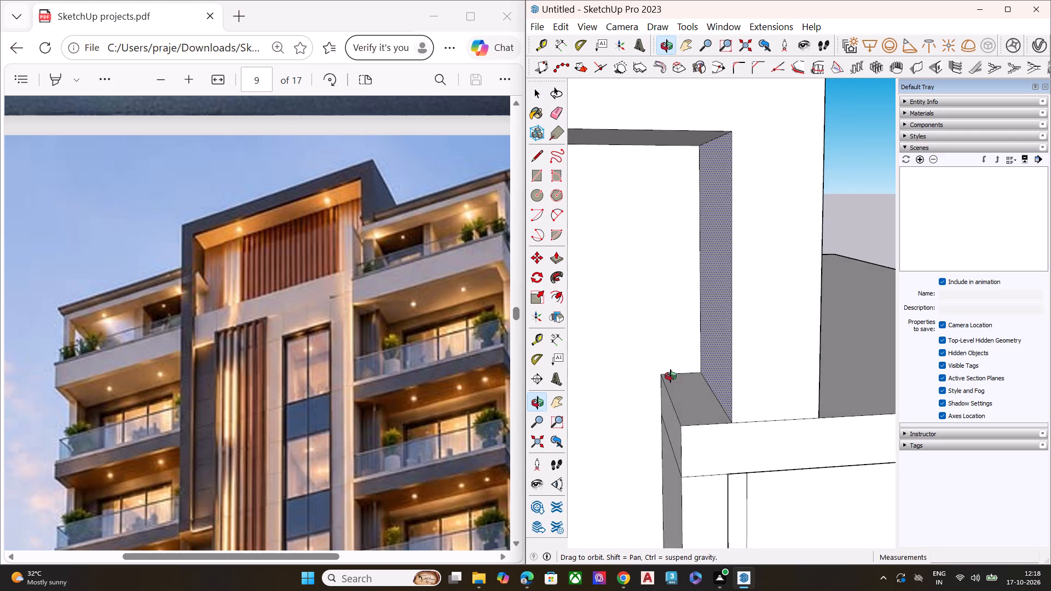
middle_click_drag(671, 376, 649, 379)
middle_click_drag(753, 335, 718, 345)
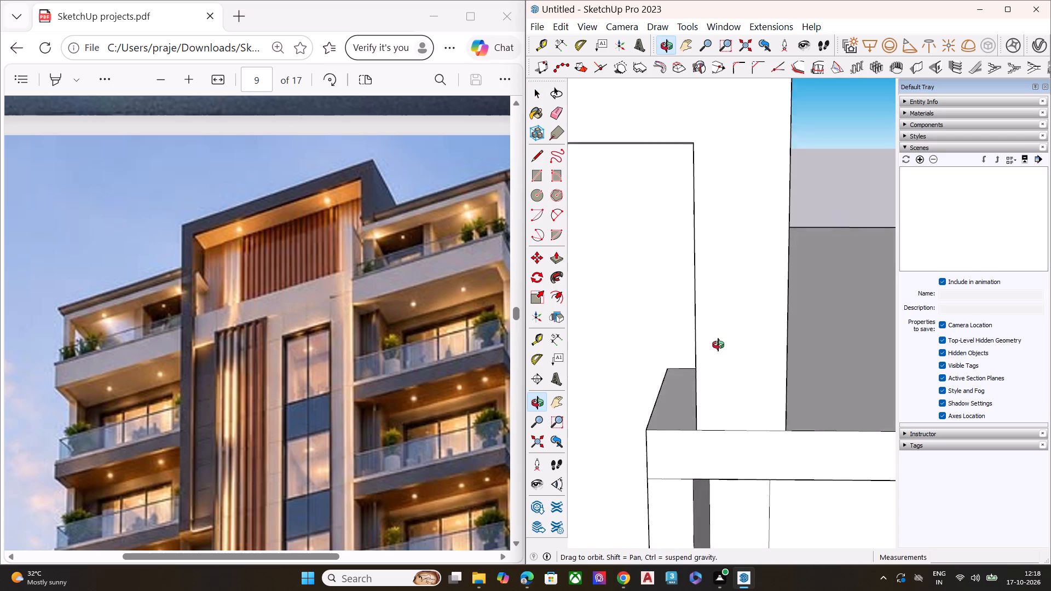
middle_click_drag(718, 345, 725, 334)
middle_click_drag(758, 327, 695, 368)
left_click(783, 329)
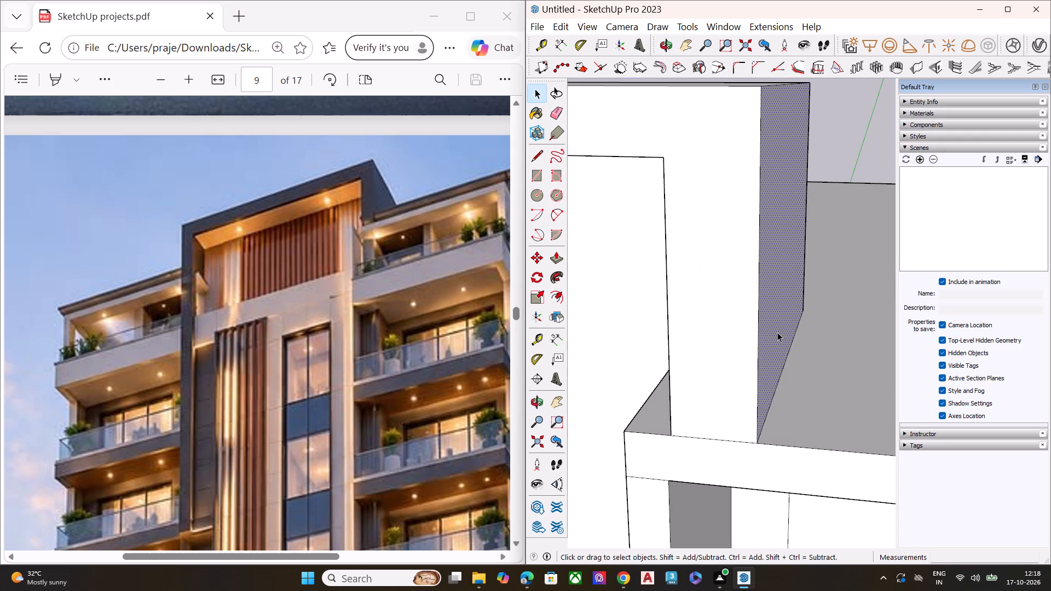
key("p")
left_click(777, 332)
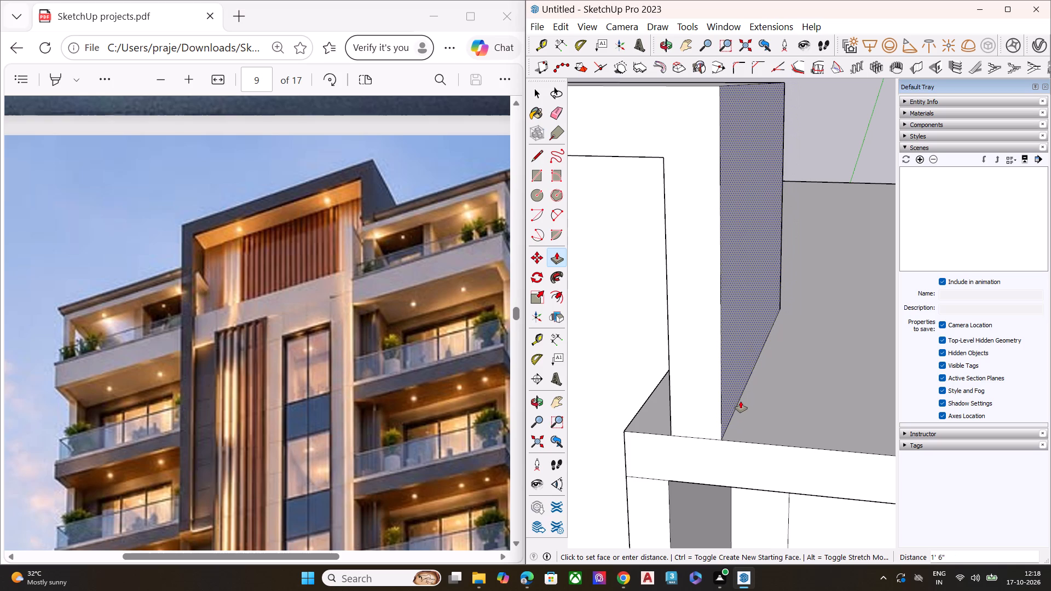
left_click(741, 401)
key("space")
Compare the narrowed crown leg and its junction with the roof slab against the page 9 render.
scroll(770, 326, "down", 5)
left_click(817, 167)
scroll(817, 167, "down", 7)
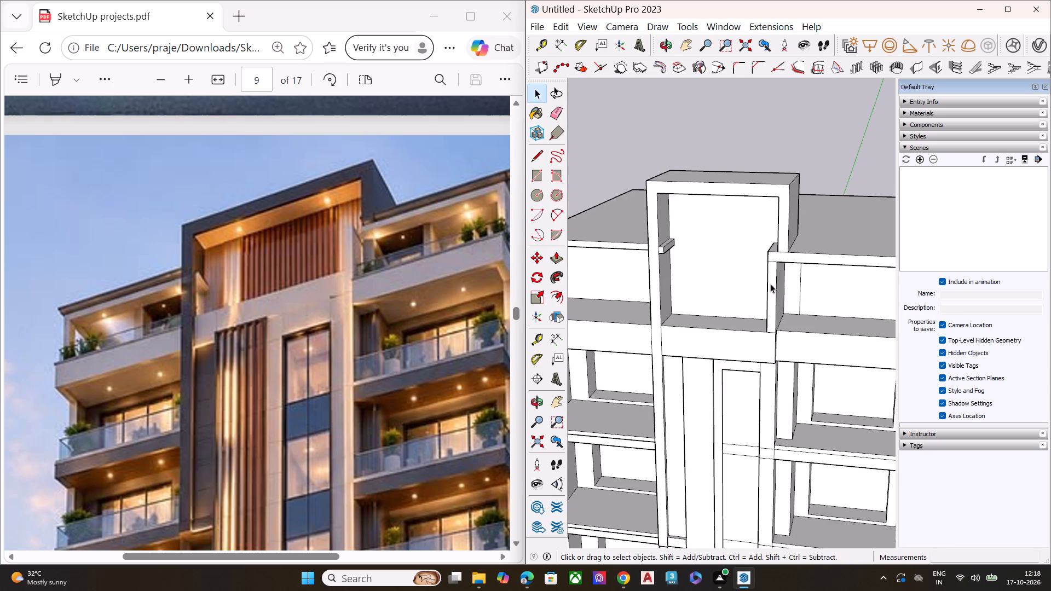
middle_click_drag(770, 283, 774, 171)
scroll(771, 210, "down", 1)
scroll(771, 210, "up", 2)
scroll(771, 210, "down", 4)
middle_click_drag(775, 262, 794, 189)
scroll(787, 248, "up", 8)
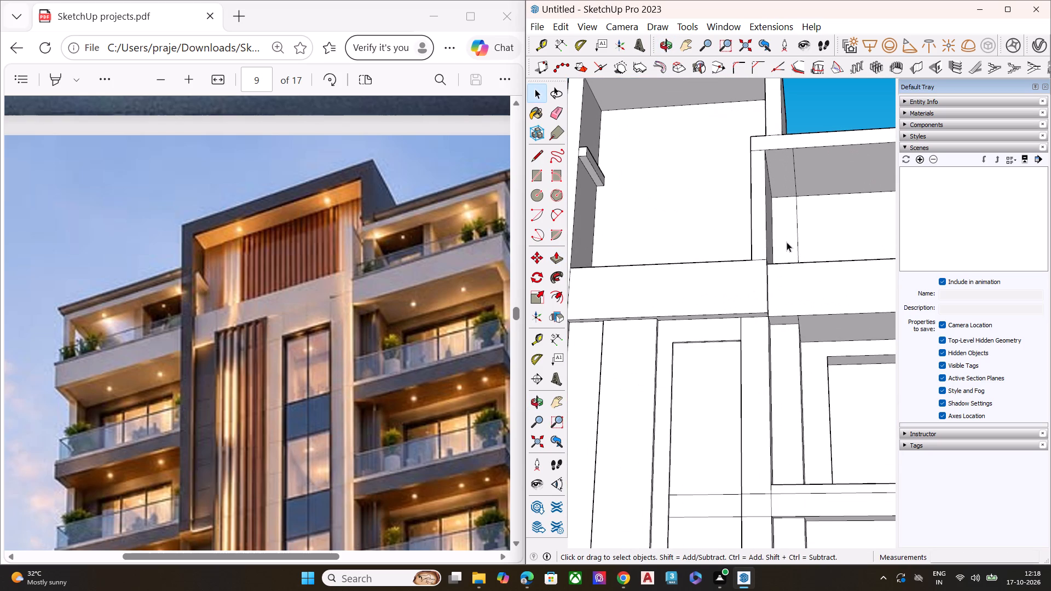
middle_click_drag(803, 219, 789, 262)
scroll(443, 318, "down", 1)
scroll(438, 320, "up", 4)
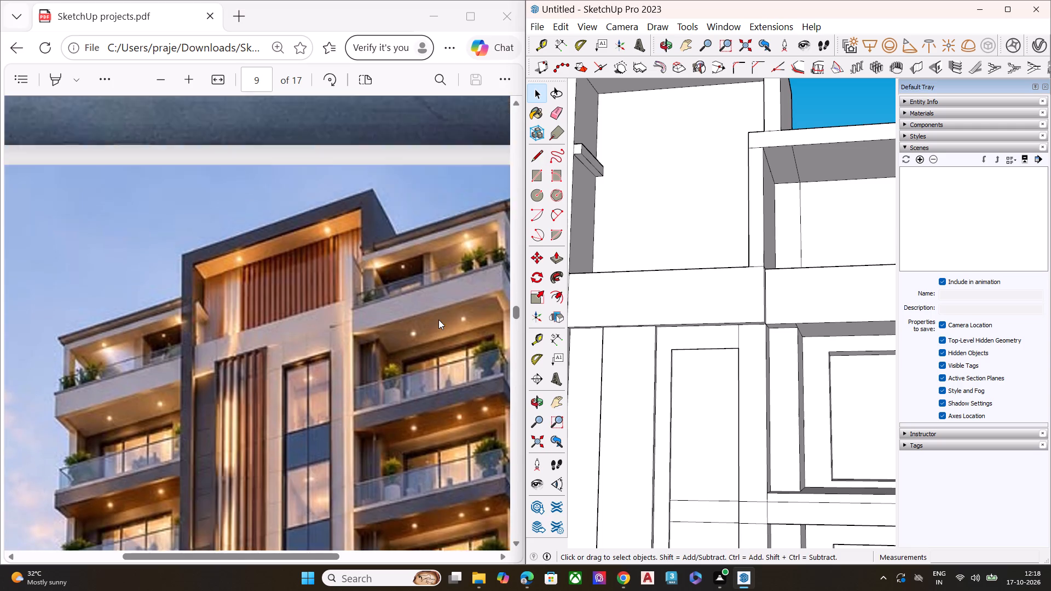
scroll(438, 320, "up", 2)
scroll(438, 320, "down", 5)
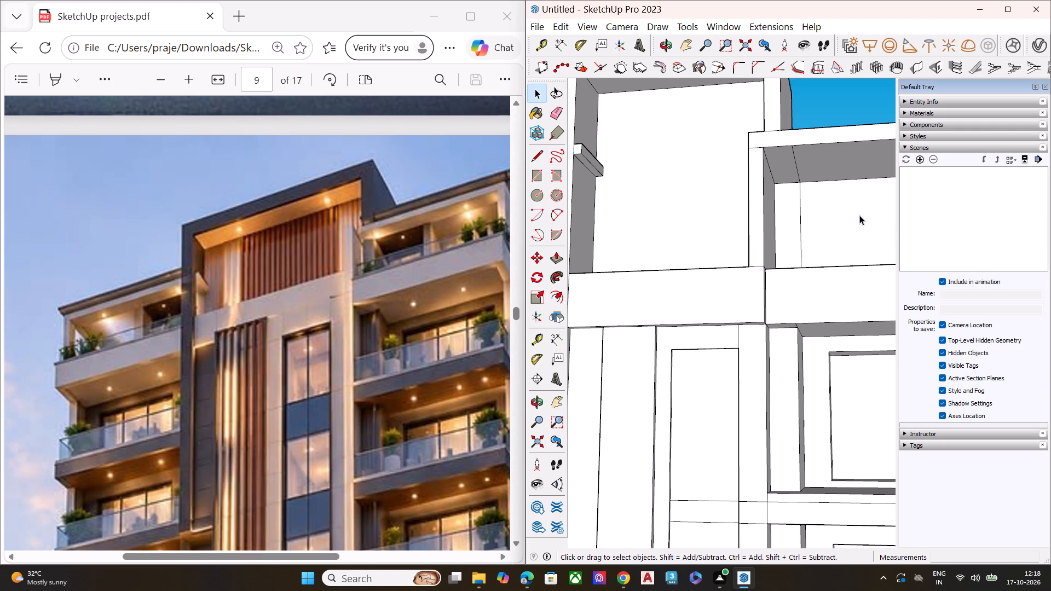
middle_click_drag(838, 241, 816, 297)
scroll(751, 119, "up", 2)
scroll(754, 109, "down", 2)
scroll(754, 109, "up", 7)
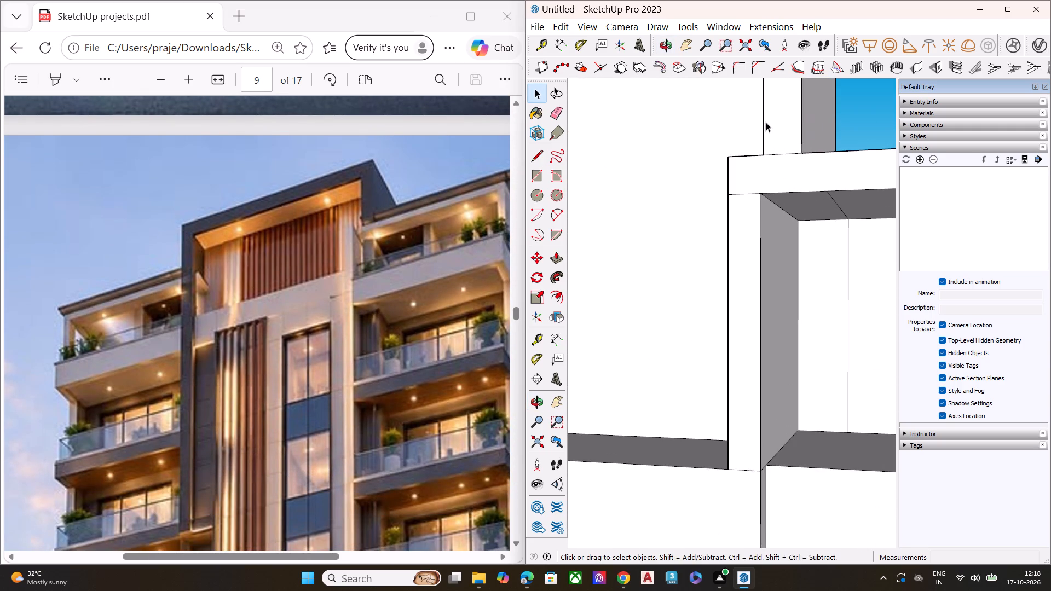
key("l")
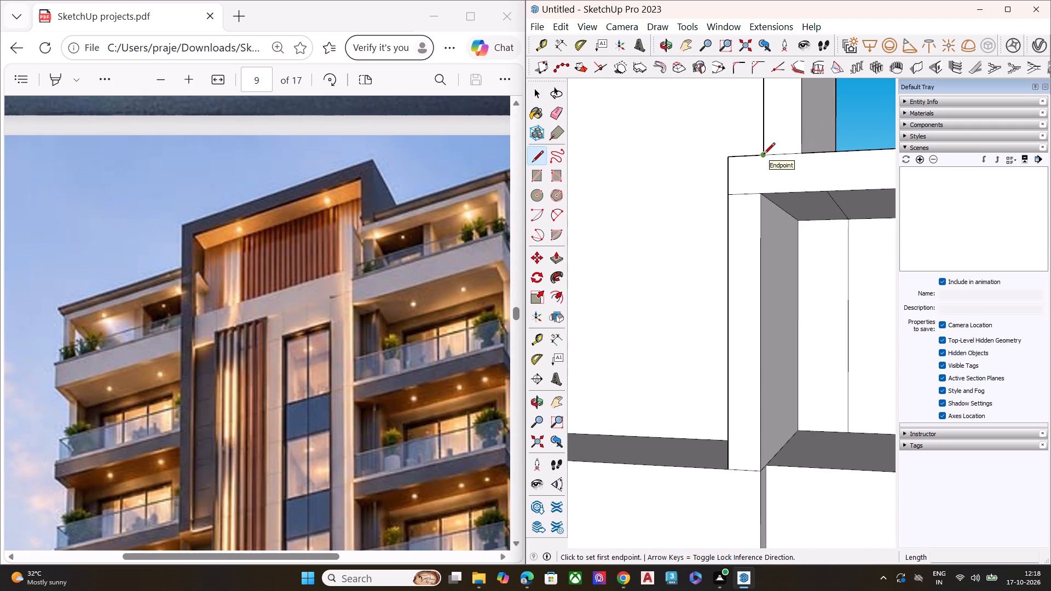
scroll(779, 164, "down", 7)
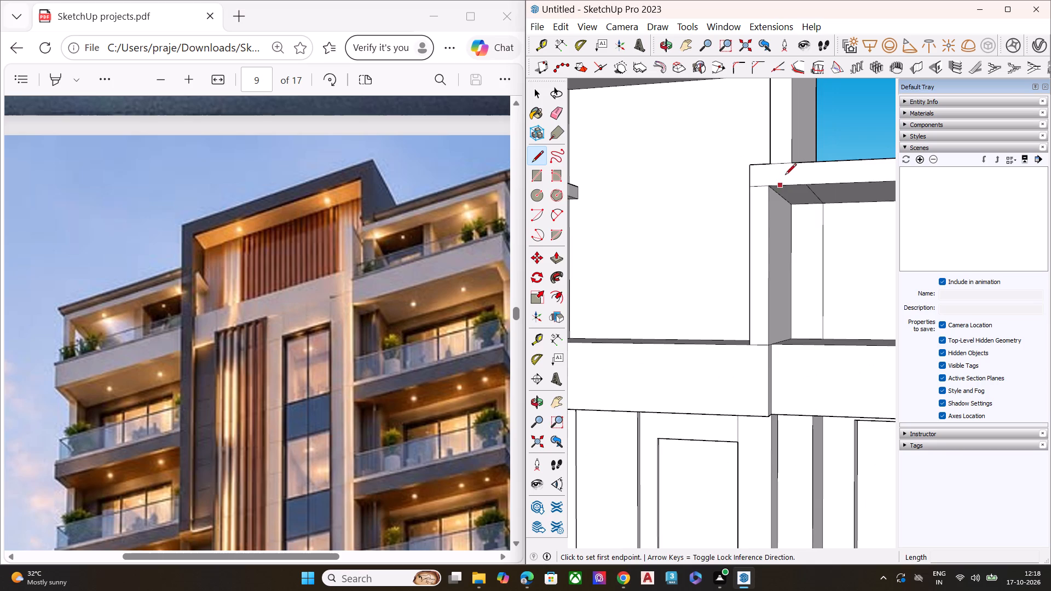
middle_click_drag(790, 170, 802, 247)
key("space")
Pull the crown leg's outer side face slightly outward over the roof slab.
scroll(808, 181, "up", 5)
left_click(801, 163)
key("p")
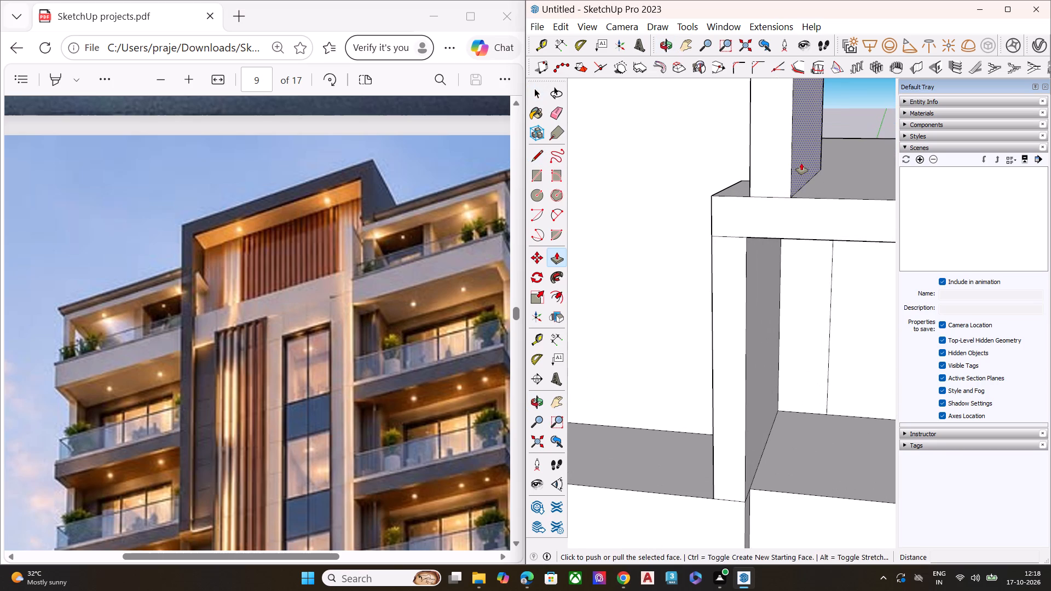
left_click(801, 163)
left_click(816, 163)
key("space")
Push the crown leg's inner side face about 11" further toward its outer side.
middle_click_drag(781, 184, 907, 168)
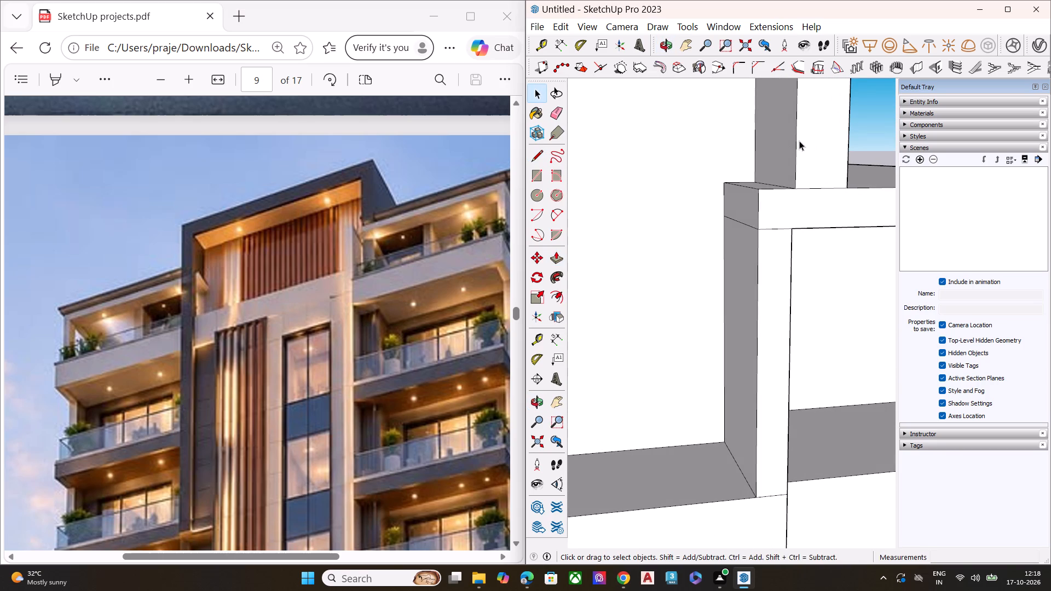
left_click(779, 140)
key("p")
left_click(779, 140)
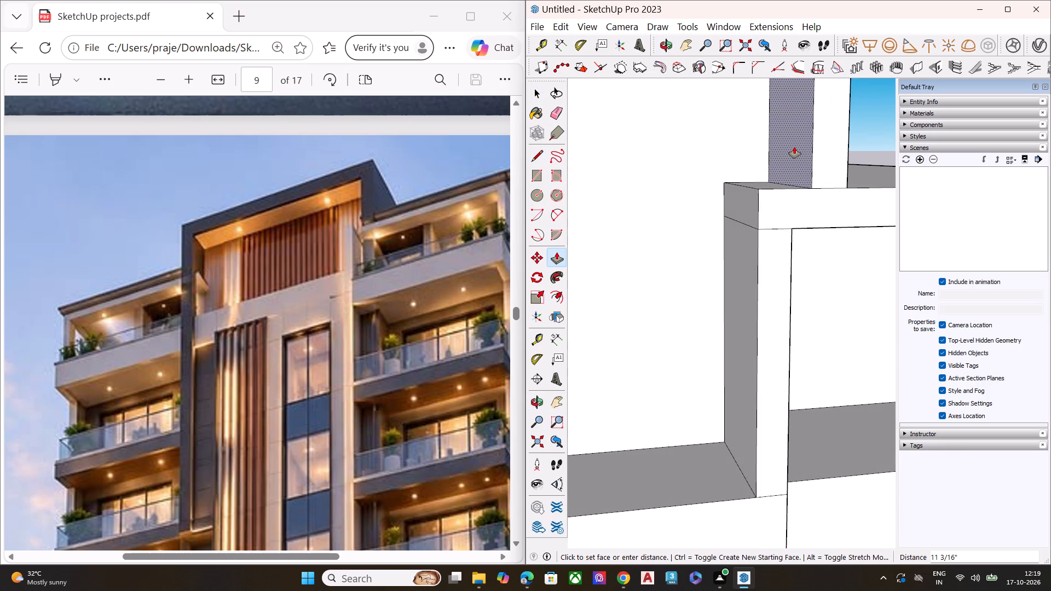
left_click(792, 149)
key("space")
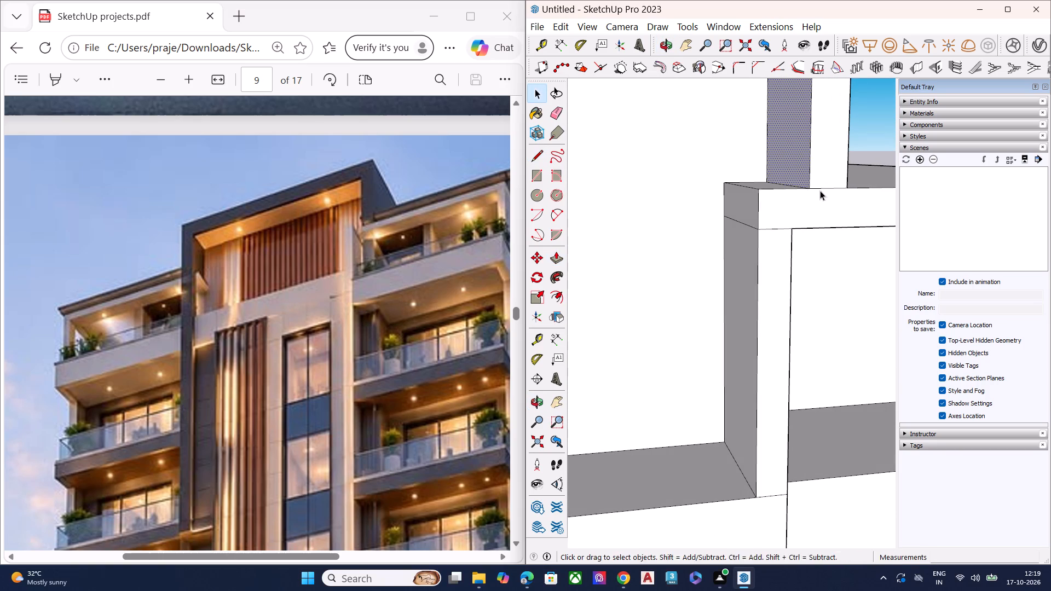
Draw two vertical lines across the roof slab's front face, in line with the crown leg's inner and outer edges.
scroll(820, 193, "up", 1)
middle_click_drag(820, 193, 665, 193)
middle_click_drag(718, 187, 758, 170)
key("l")
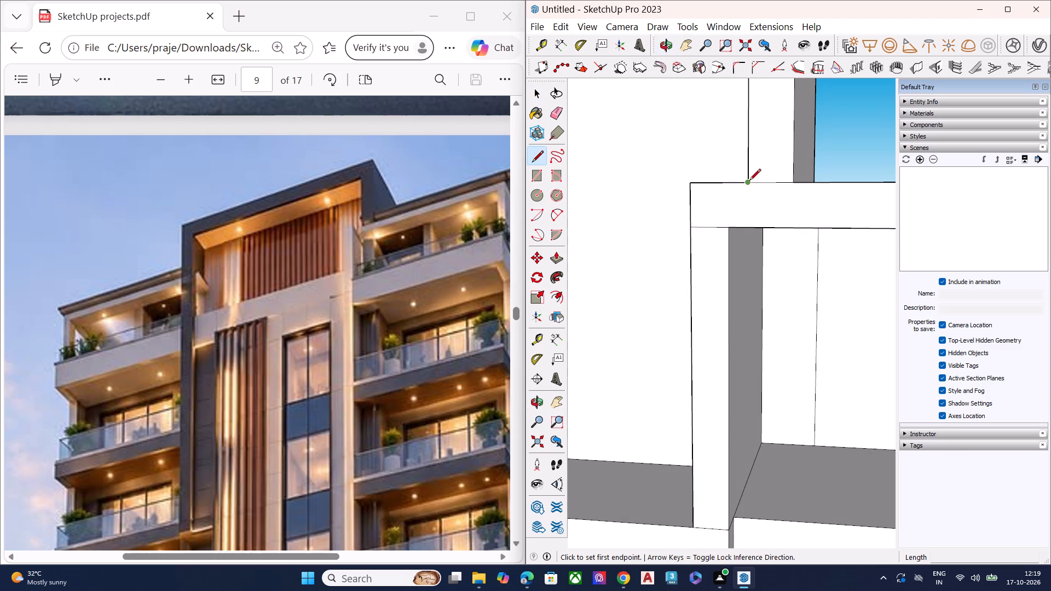
left_click(749, 181)
left_click(753, 228)
key("space")
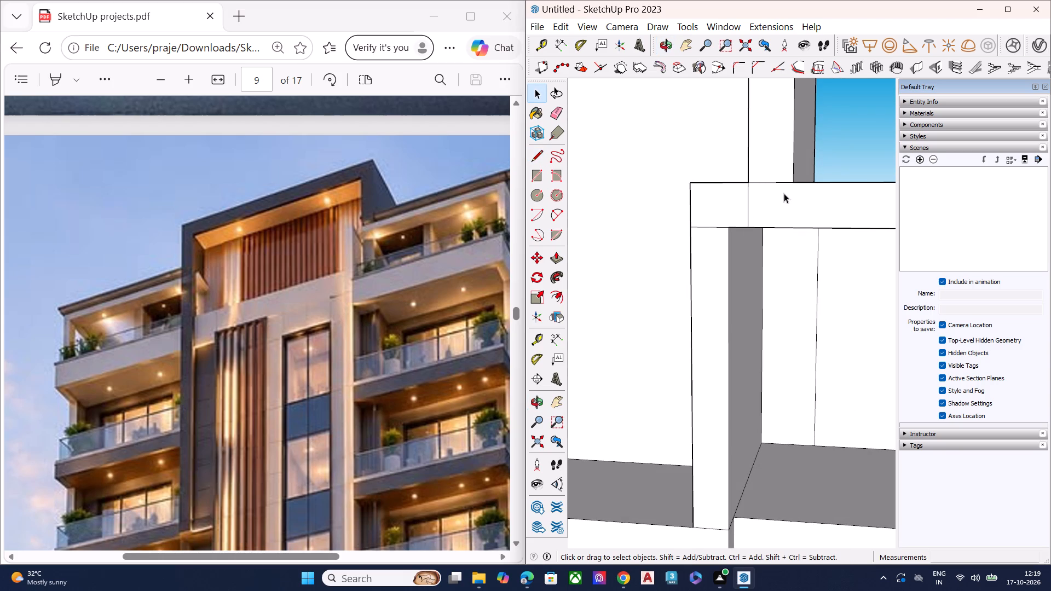
key("l")
left_click(793, 182)
left_click(796, 227)
key("space")
Erase the horizontal edge between the crown leg's front face and the slab segment directly below it.
scroll(778, 200, "up", 1)
key("e")
left_click(776, 180)
Push the roof slab's front face on the leg's outer side back behind the crown leg.
middle_click_drag(776, 197, 788, 111)
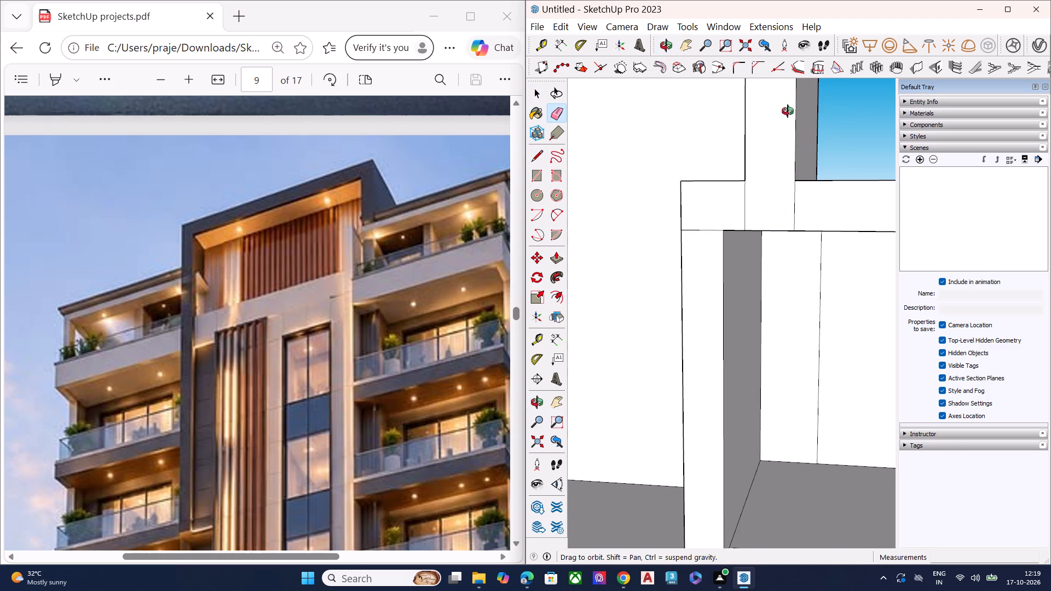
middle_click_drag(788, 111, 794, 41)
scroll(750, 271, "down", 12)
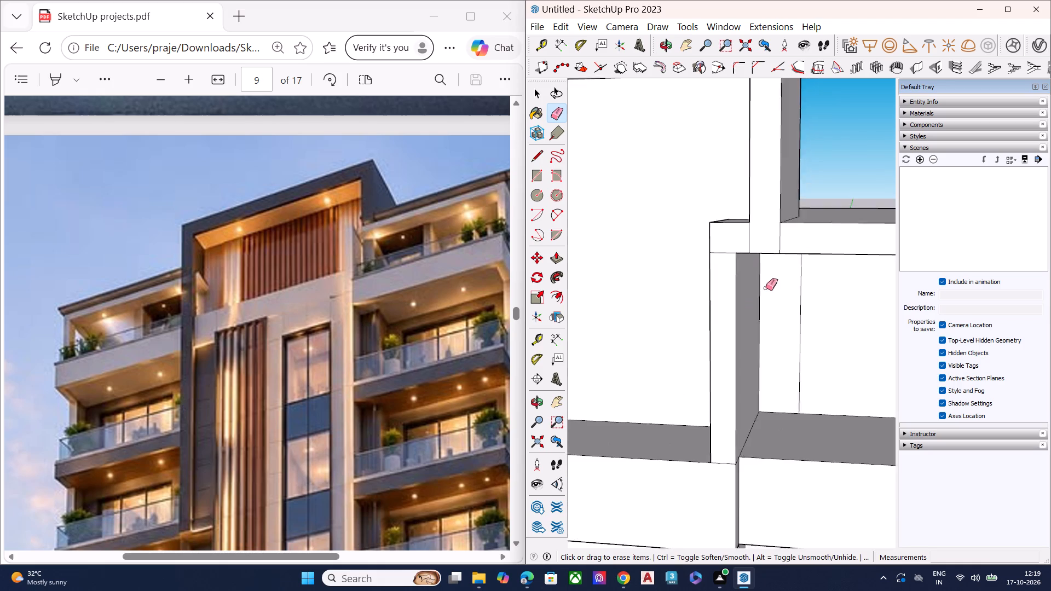
scroll(766, 288, "down", 4)
middle_click_drag(767, 287, 667, 346)
scroll(757, 294, "up", 5)
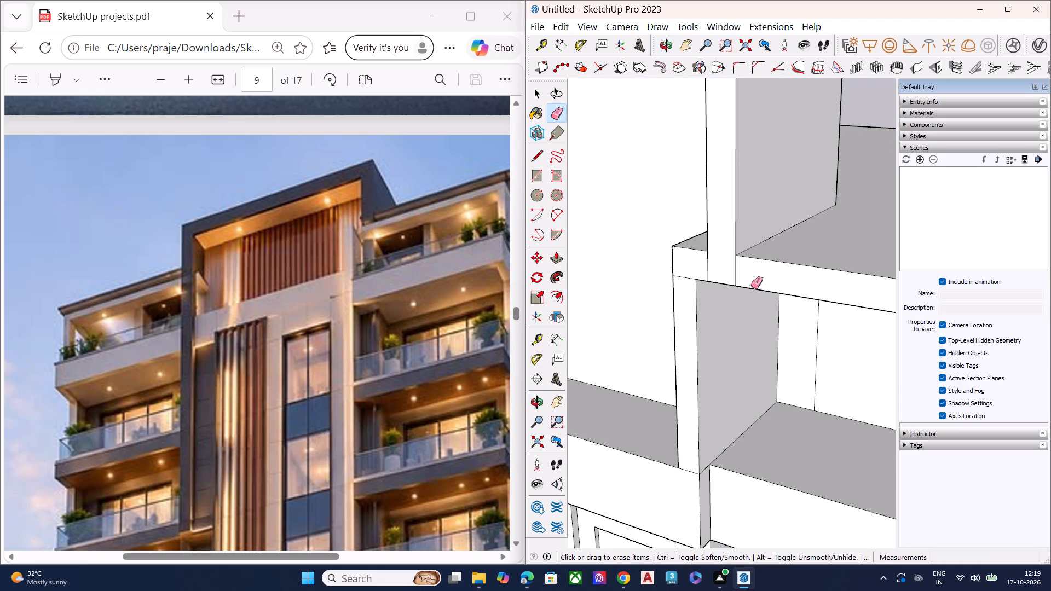
key("space")
left_click(758, 278)
key("p")
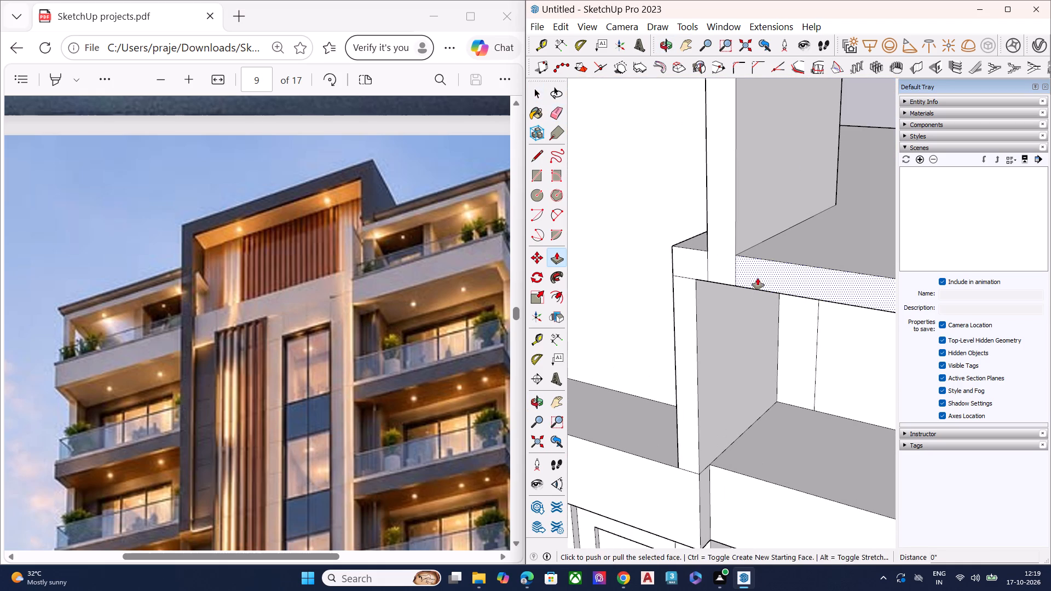
left_click(758, 278)
left_click(743, 285)
key("space")
Delete the stray edge running front to back across the underside of the roof slab.
scroll(683, 264, "down", 3)
scroll(683, 264, "up", 1)
scroll(683, 264, "down", 3)
middle_click_drag(742, 289, 726, 145)
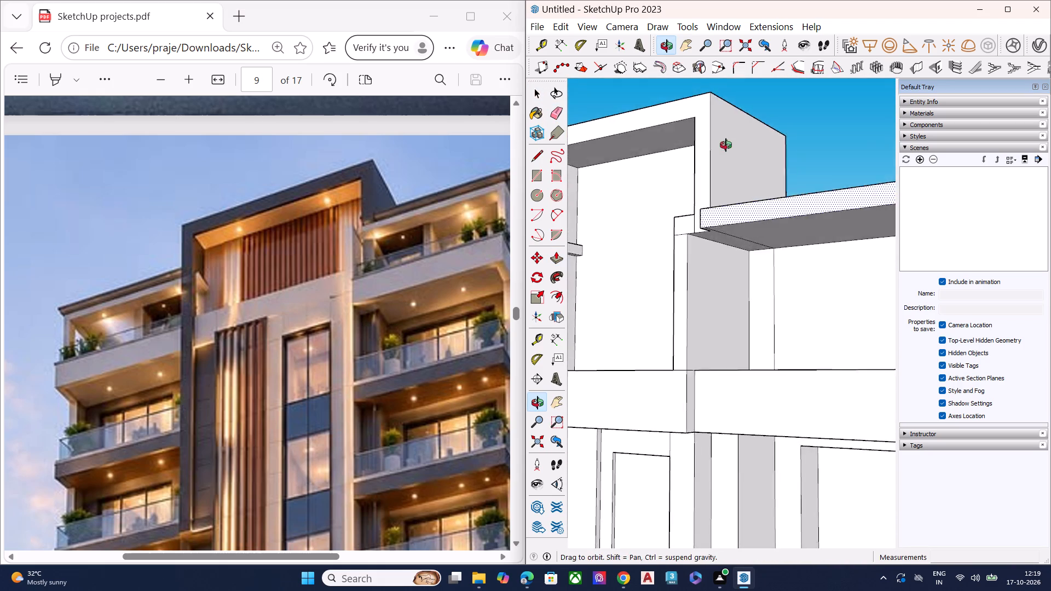
middle_click_drag(726, 145, 737, 79)
scroll(737, 82, "up", 1)
left_click(786, 207)
middle_click_drag(741, 227, 754, 163)
scroll(754, 163, "up", 3)
scroll(735, 207, "down", 1)
scroll(732, 211, "up", 1)
scroll(730, 216, "down", 1)
scroll(729, 216, "up", 4)
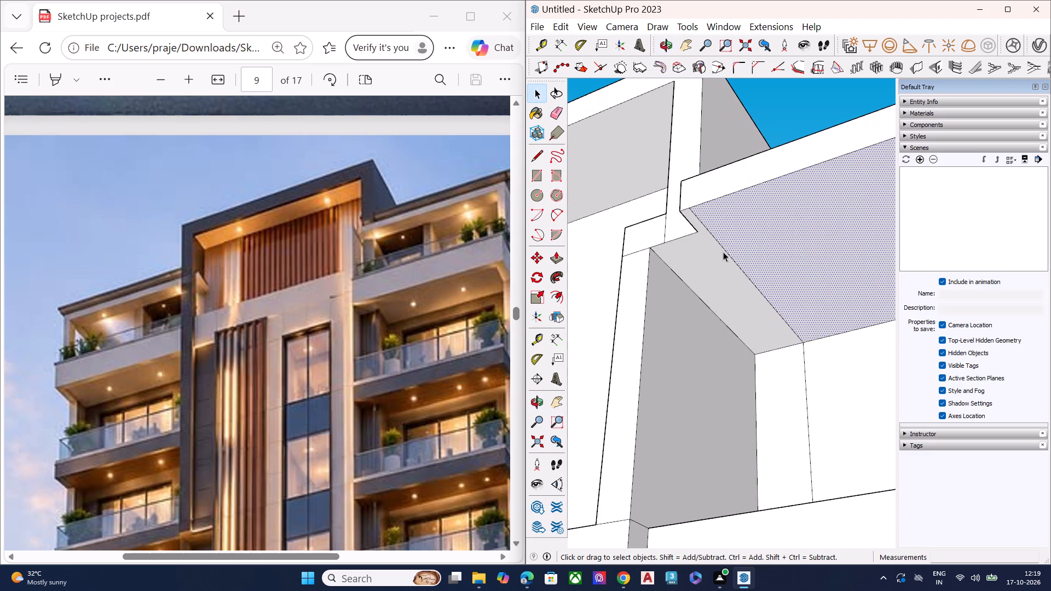
left_click(728, 251)
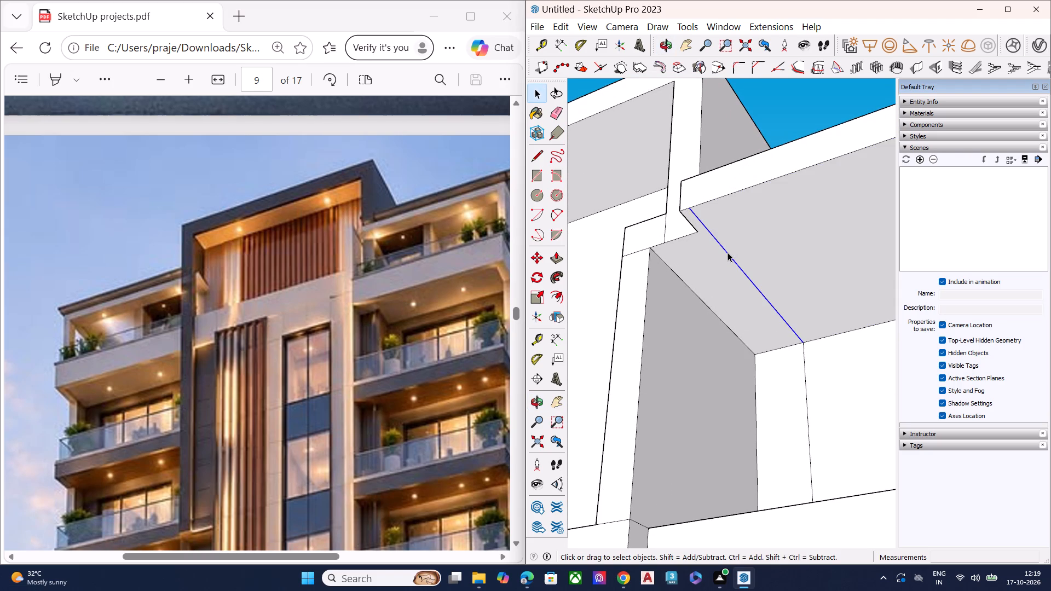
key("Delete")
Delete the stray vertical edge on the balcony's back wall below the roof slab.
left_click(804, 373)
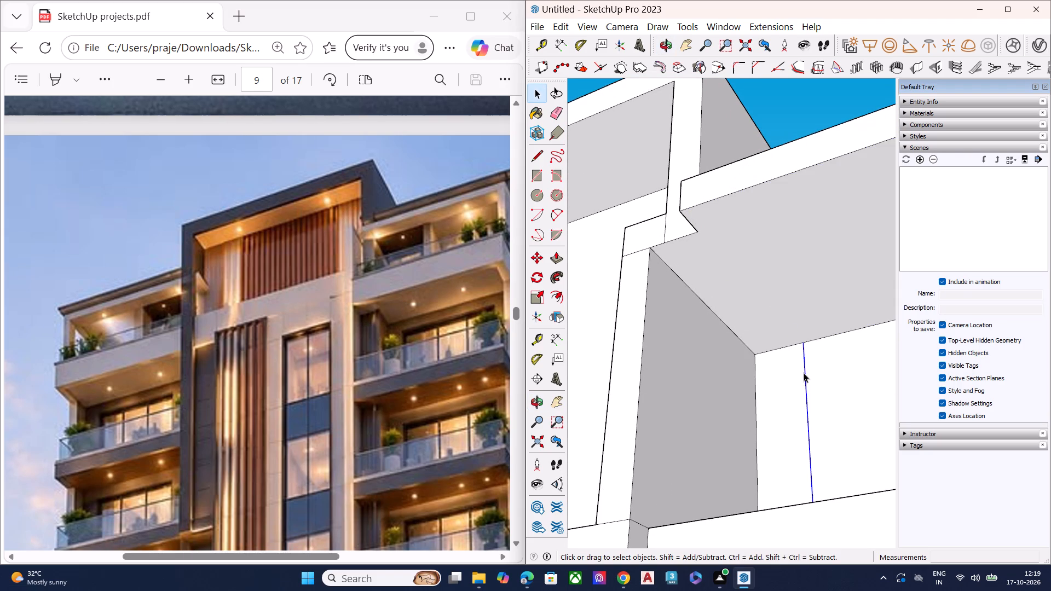
key("Delete")
Draw a line about 14' 11/16" long across the roof slab's underside, from the crown leg's inner front corner to the back wall.
scroll(825, 352, "down", 7)
scroll(770, 339, "up", 1)
middle_click_drag(739, 299, 761, 296)
scroll(761, 296, "up", 7)
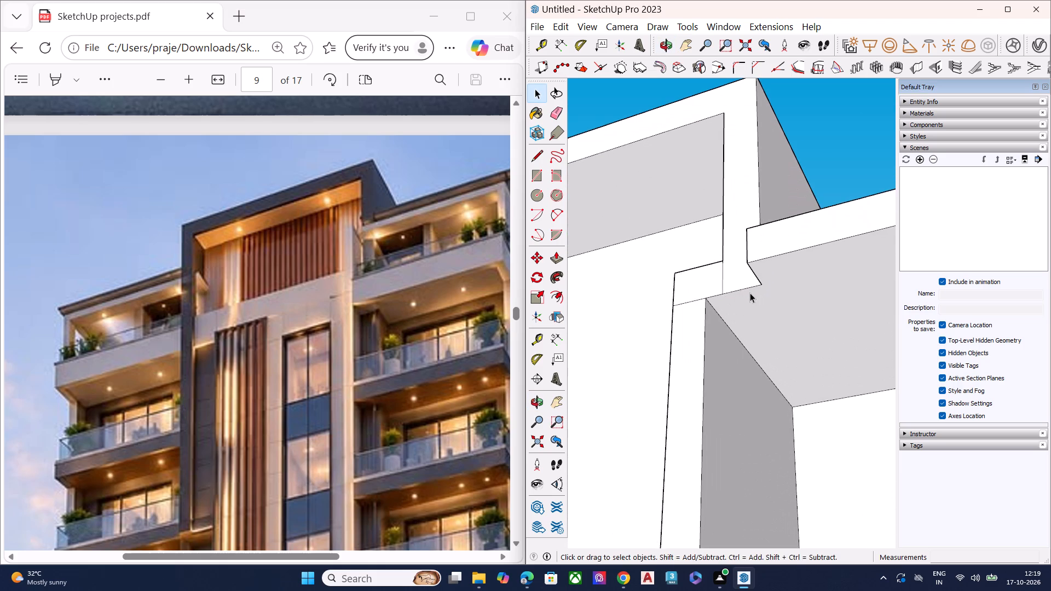
middle_click_drag(761, 296, 804, 266)
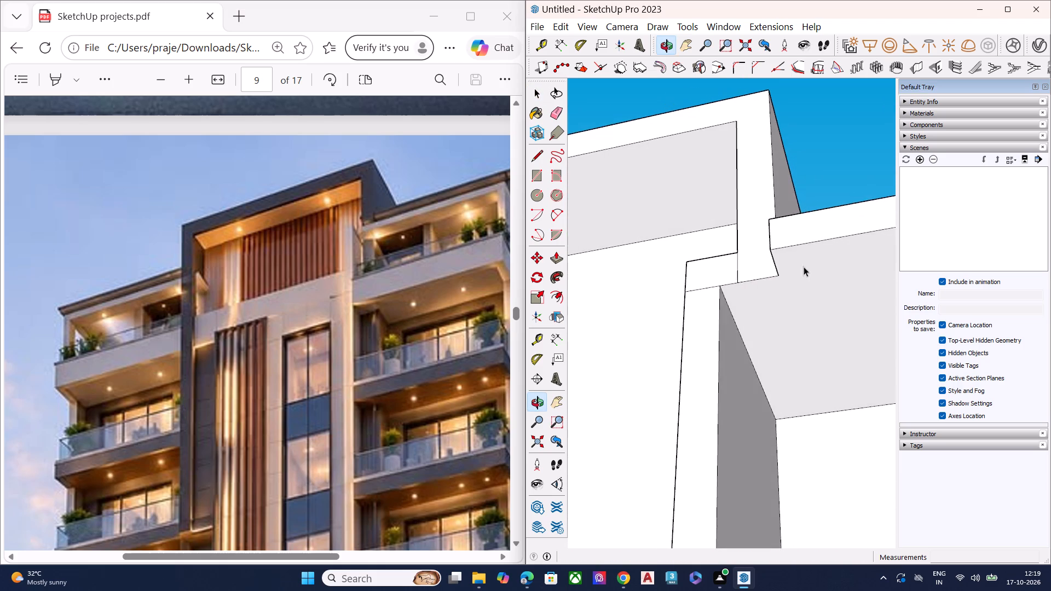
scroll(776, 280, "up", 6)
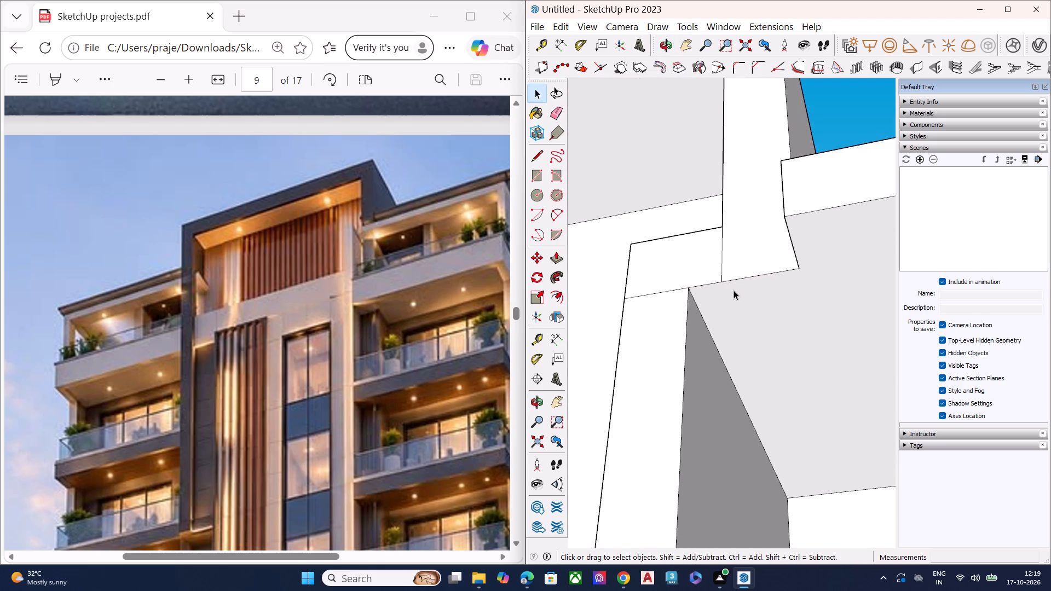
key("l")
left_click(718, 282)
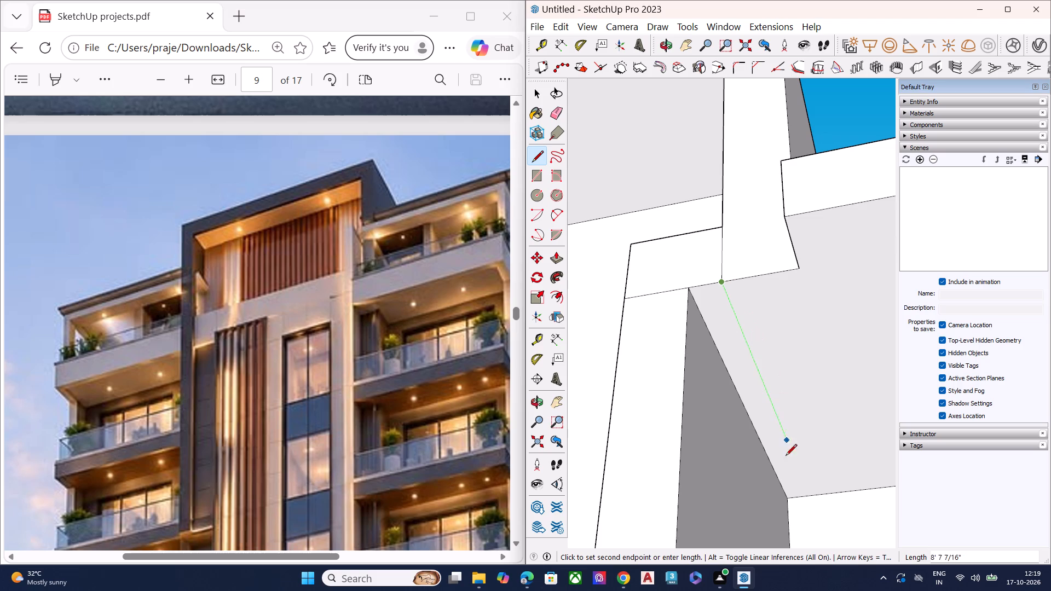
left_click(807, 498)
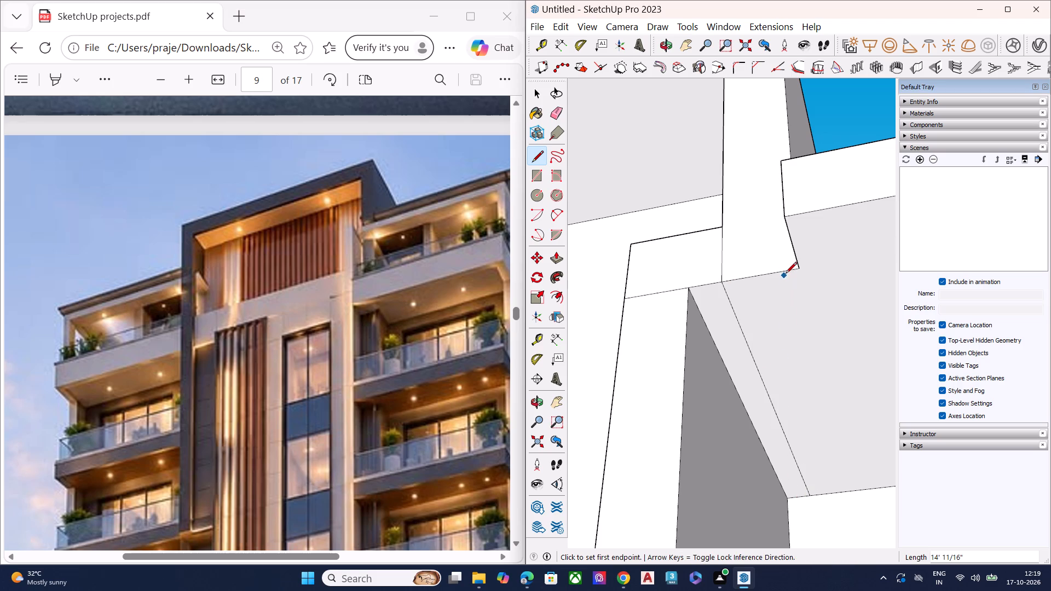
Push the crown's outer side face above the roof slab inward by about 3 1/16".
middle_click_drag(789, 270, 771, 513)
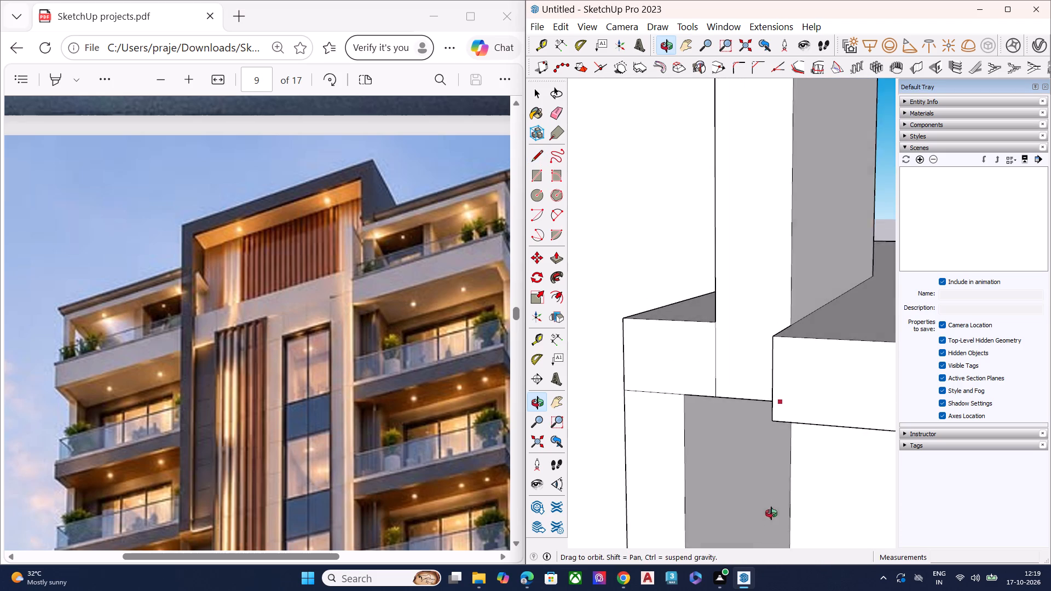
middle_click_drag(771, 513, 763, 519)
scroll(742, 319, "down", 9)
key("space")
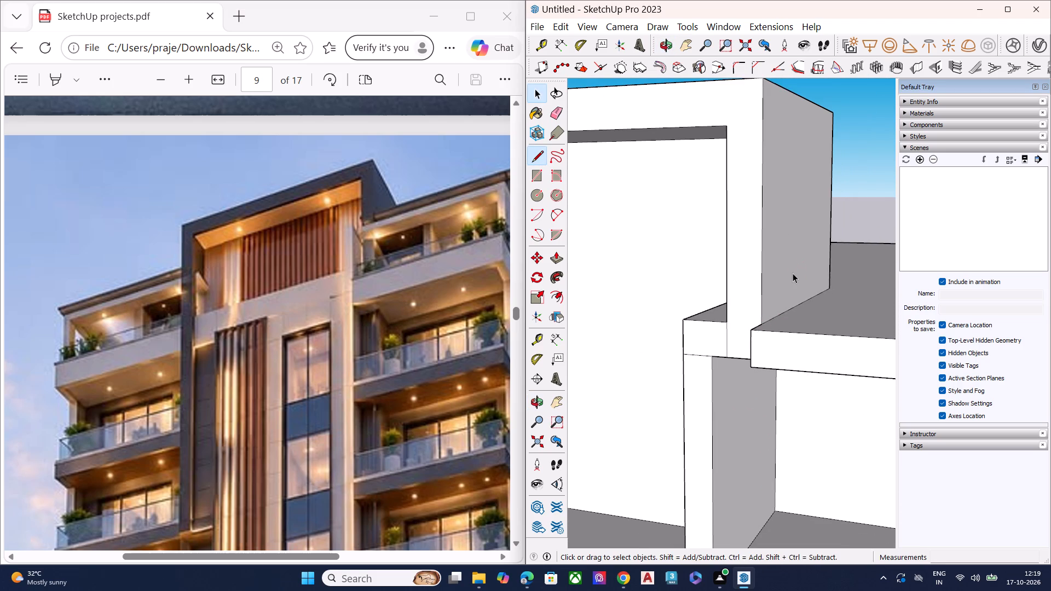
left_click(793, 273)
key("p")
left_click(793, 273)
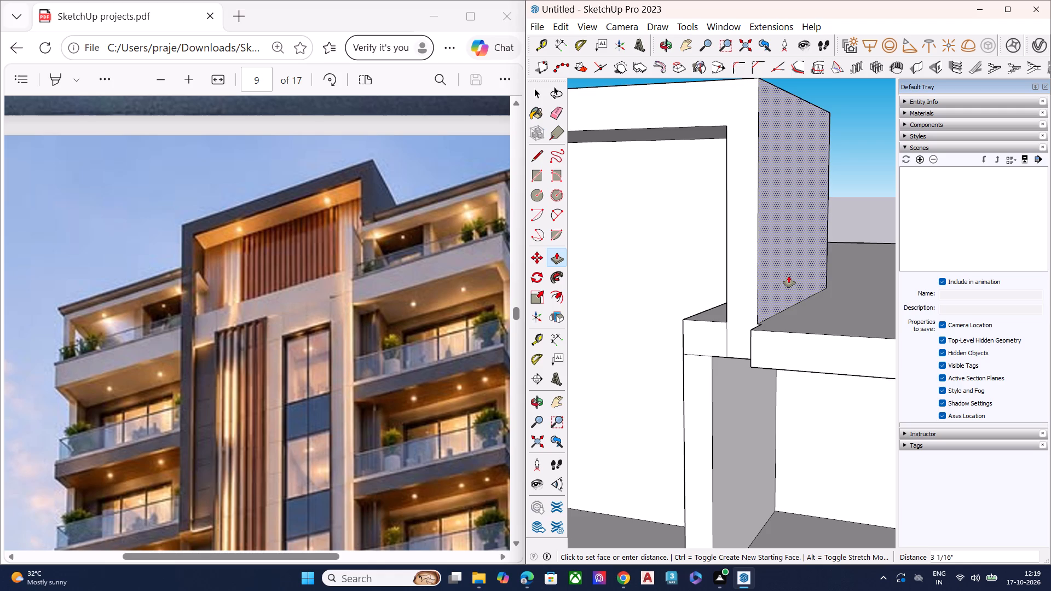
left_click(789, 276)
key("space")
Draw a vertical line on the roof slab's front, continuing the crown leg's outer edge down to the slab's lower edge.
middle_click_drag(778, 298, 854, 211)
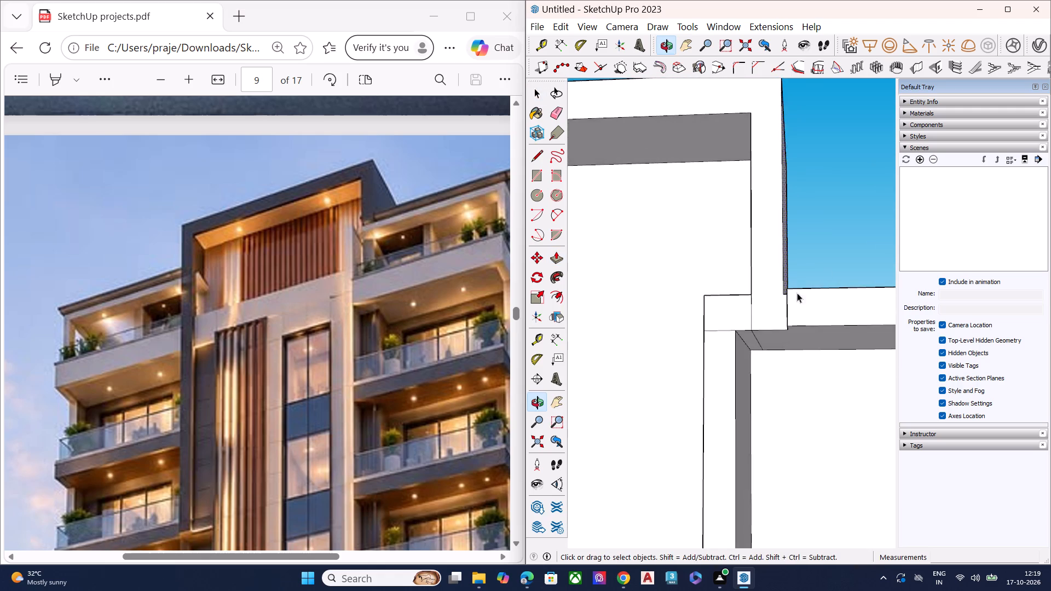
scroll(782, 304, "up", 7)
key("l")
left_click(787, 285)
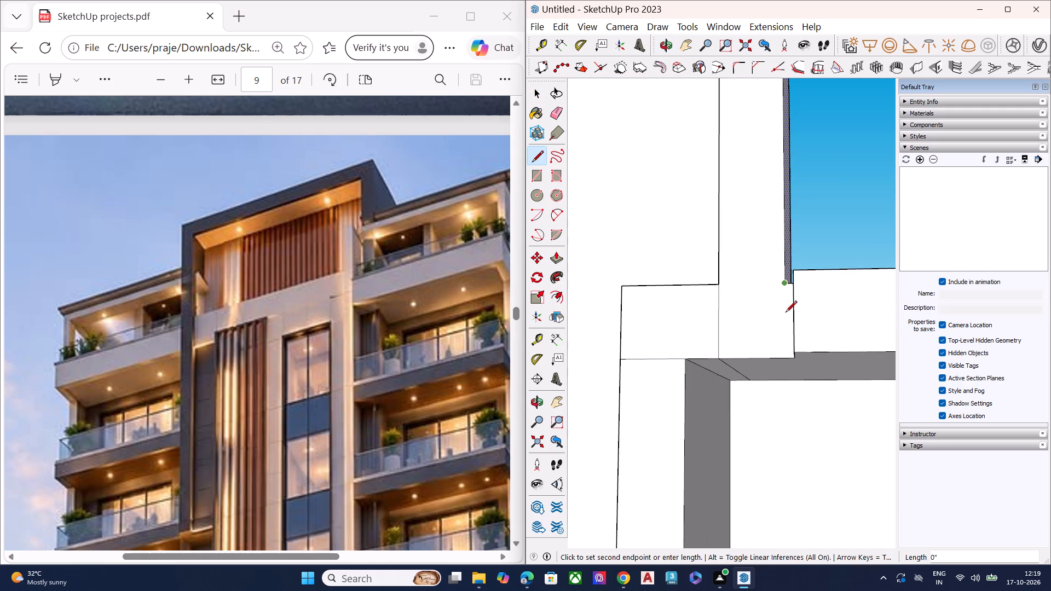
left_click(784, 359)
Draw a second line across the roof slab's underside, from the crown leg's outer front corner to the back wall.
middle_click_drag(778, 355, 778, 294)
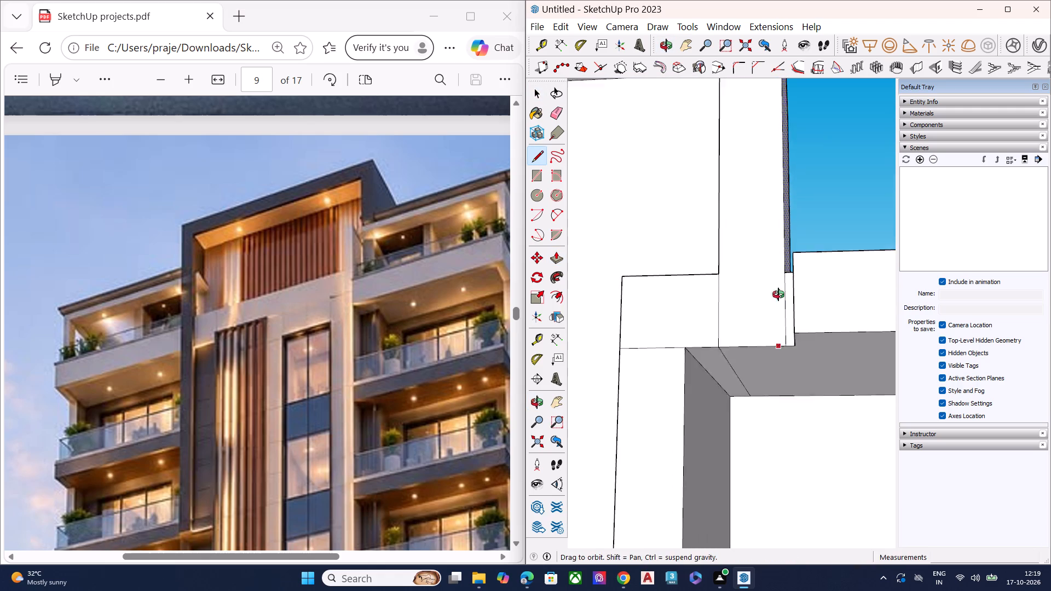
middle_click_drag(778, 294, 793, 159)
scroll(793, 157, "up", 1)
left_click(789, 289)
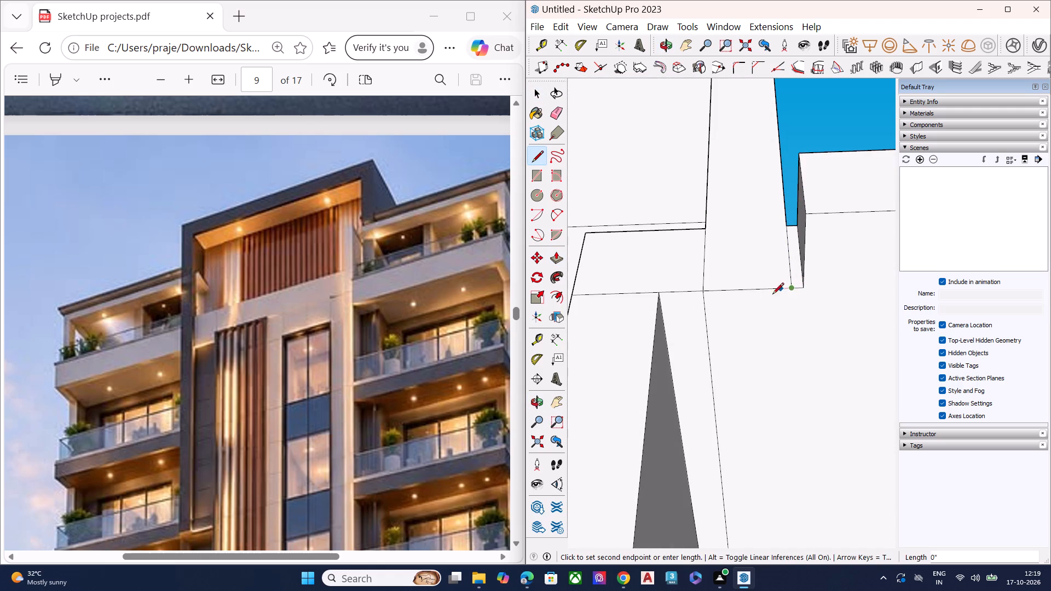
scroll(756, 296, "down", 7)
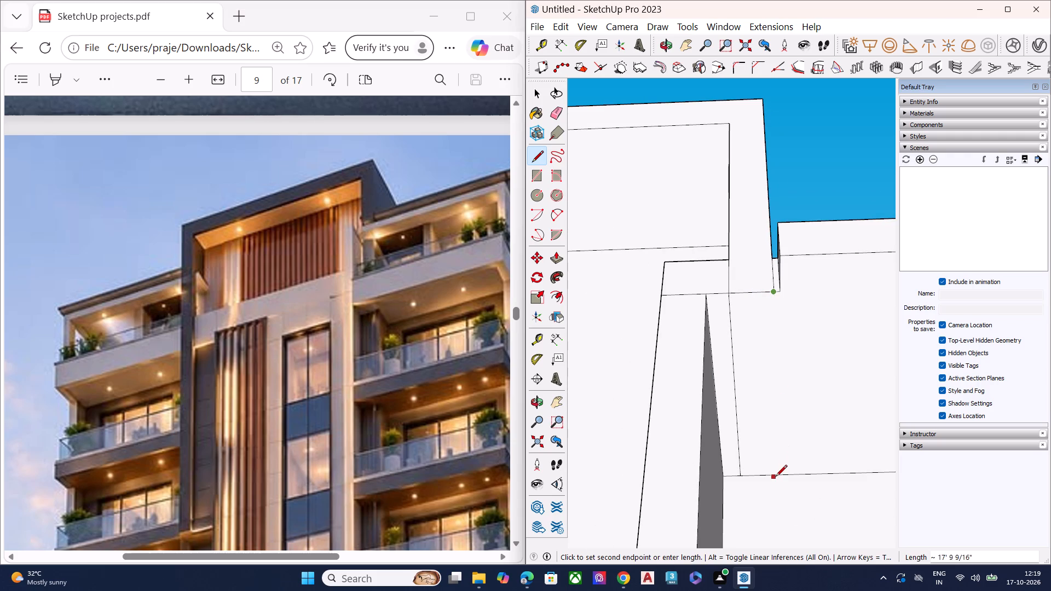
left_click(779, 477)
Extrude the strip outlined beneath the roof slab downward to the top balcony floor as the crown leg's lower part.
key("space")
left_click(761, 358)
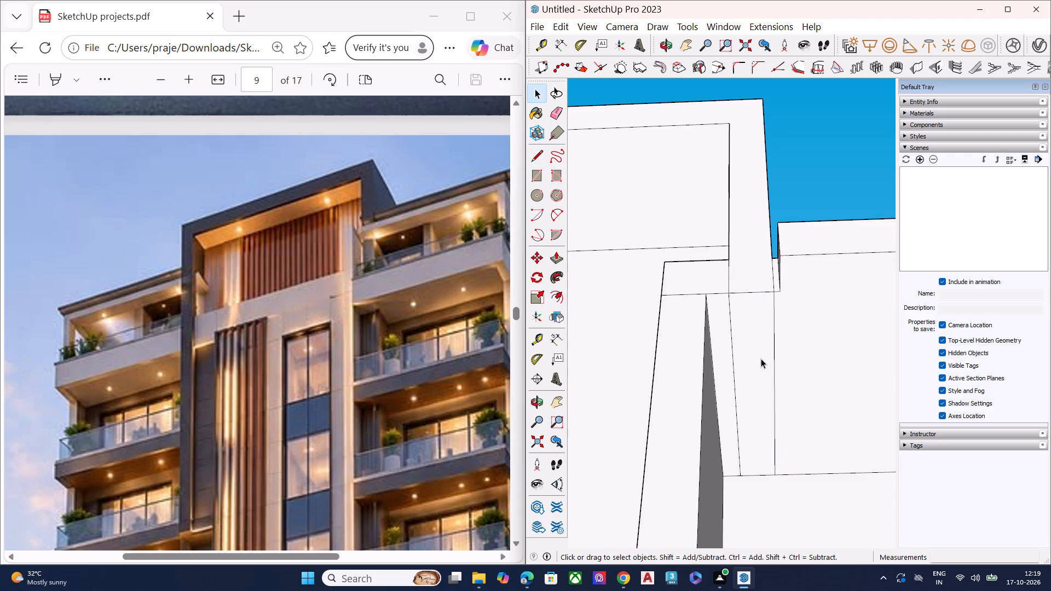
key("p")
left_click(760, 339)
scroll(753, 372, "down", 3)
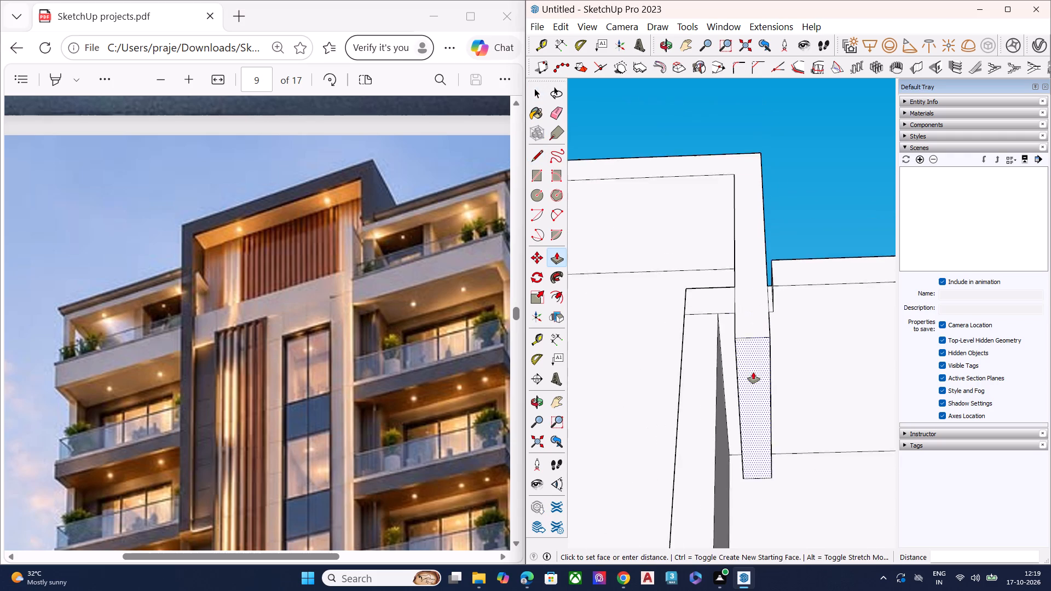
scroll(753, 372, "down", 10)
middle_click_drag(761, 351, 717, 517)
middle_click_drag(766, 461, 684, 558)
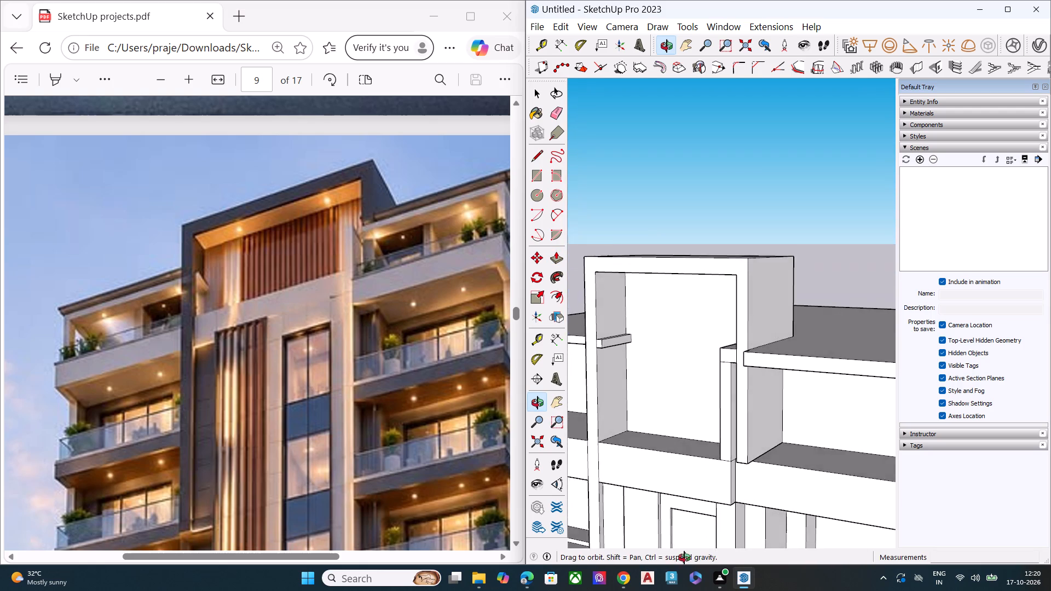
middle_click_drag(684, 558, 623, 581)
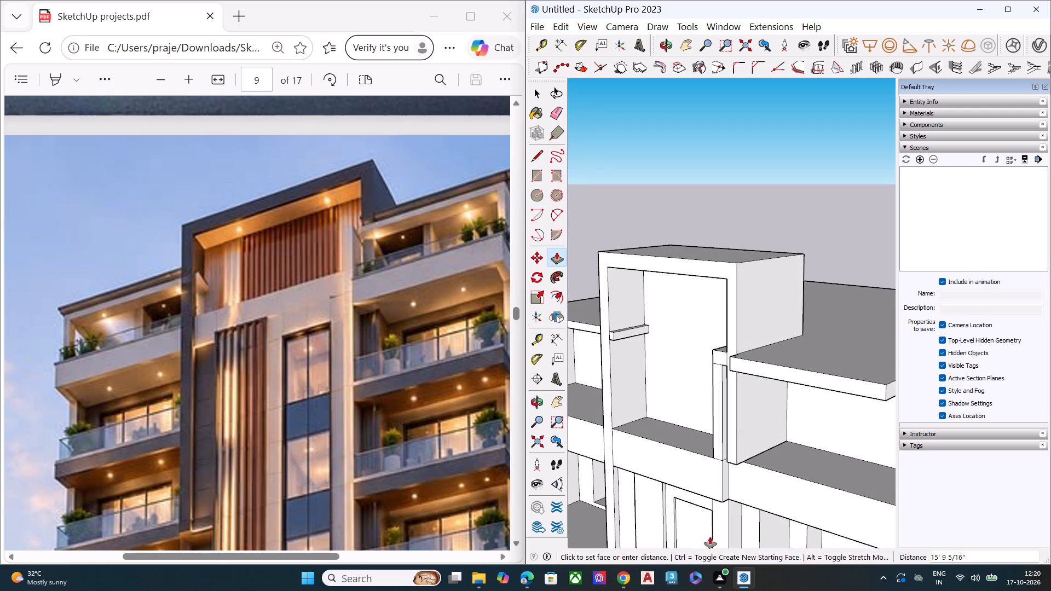
left_click(738, 472)
key("space")
Pull the top balcony parapet's front face beside the extended crown leg forward, slightly past the central bay's parapet.
middle_click_drag(736, 466, 632, 437)
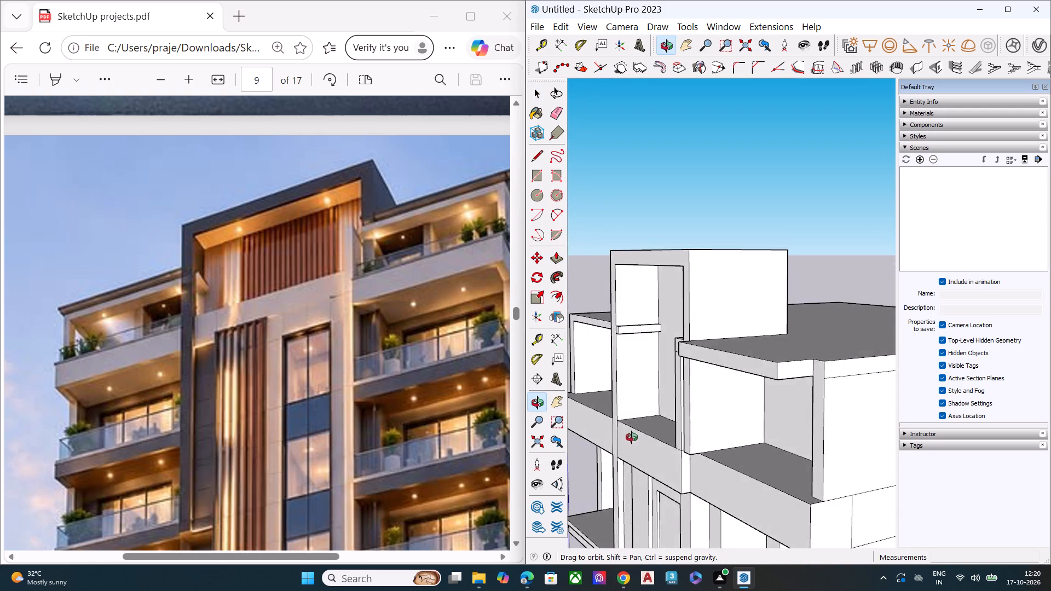
middle_click_drag(632, 437, 626, 405)
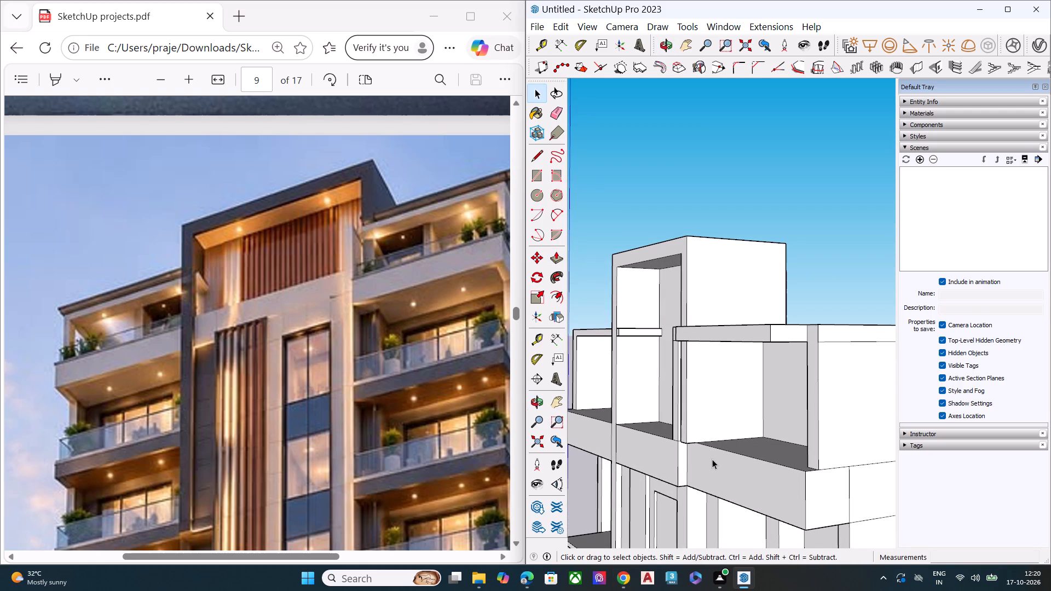
left_click(713, 460)
key("p")
left_click(713, 460)
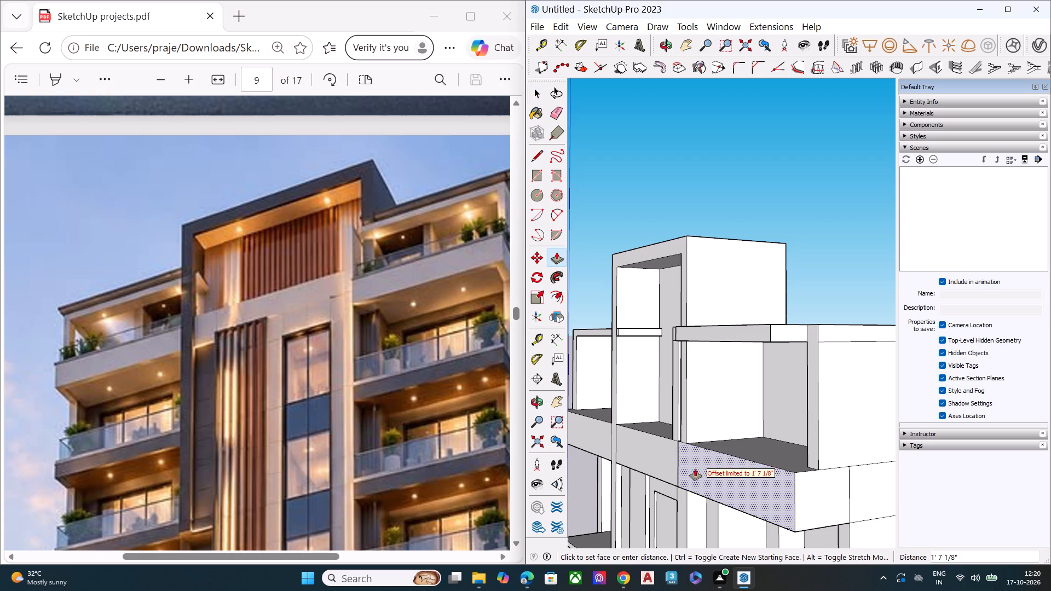
left_click(690, 470)
left_click(710, 461)
left_click(701, 466)
key("space")
Push the top balcony parapet's front face on the tower's opposite side back about 11 1/4" behind the full-height crown leg.
middle_click_drag(628, 431, 831, 441)
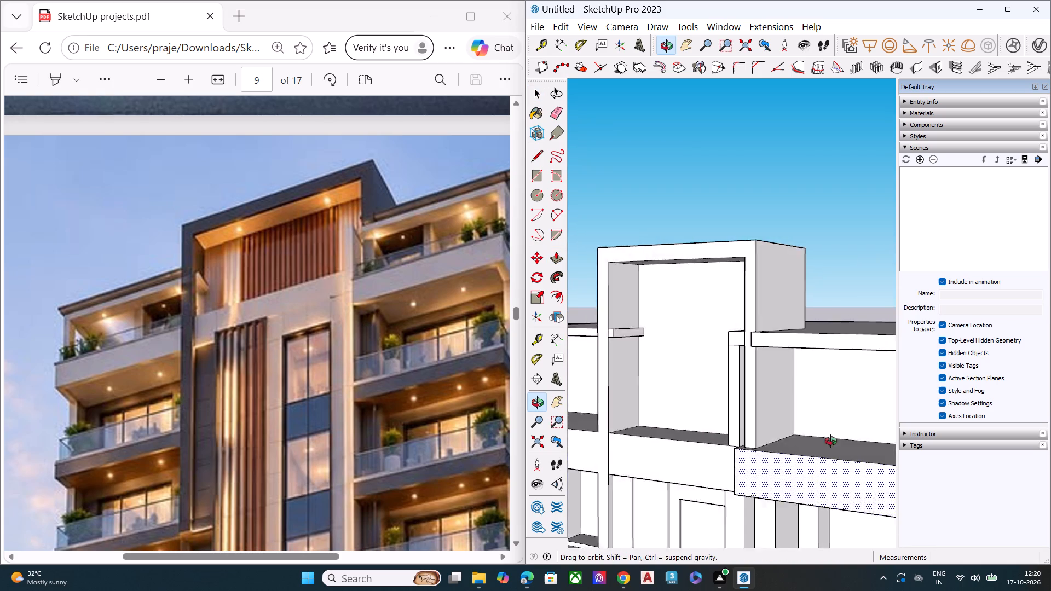
middle_click_drag(831, 441, 926, 433)
scroll(821, 405, "down", 2)
scroll(821, 405, "up", 1)
scroll(821, 405, "down", 5)
middle_click_drag(703, 432, 931, 435)
scroll(782, 397, "down", 6)
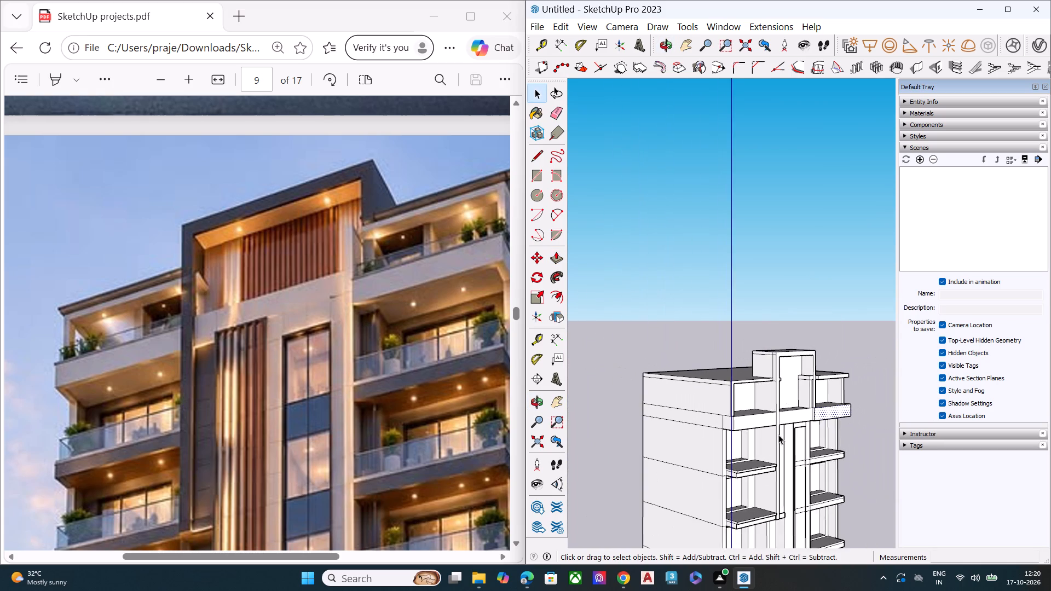
middle_click_drag(778, 436, 805, 434)
scroll(775, 470, "up", 7)
scroll(783, 379, "up", 8)
left_click(788, 355)
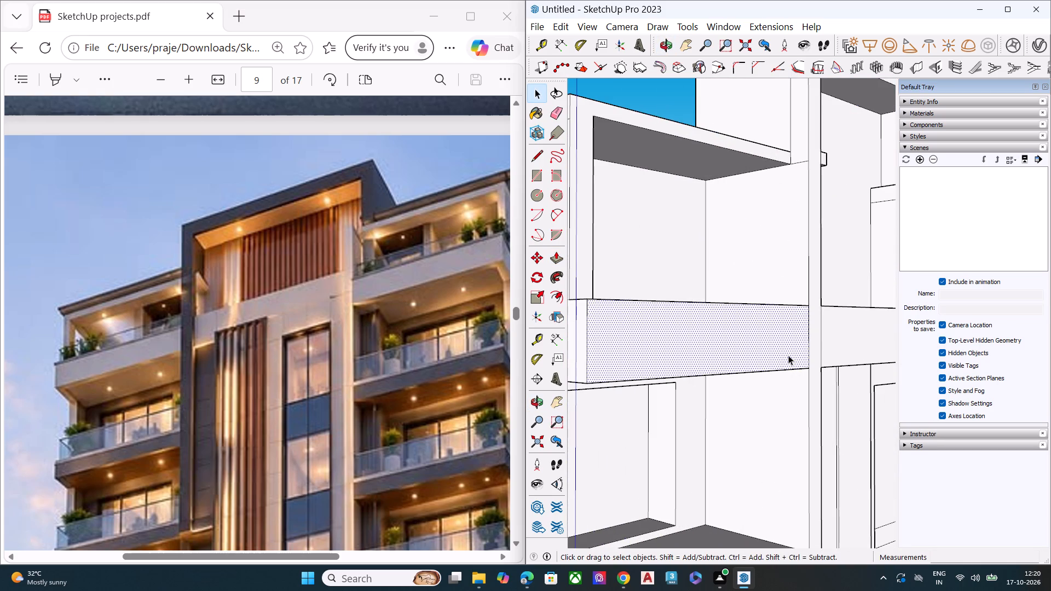
key("p")
left_click(788, 355)
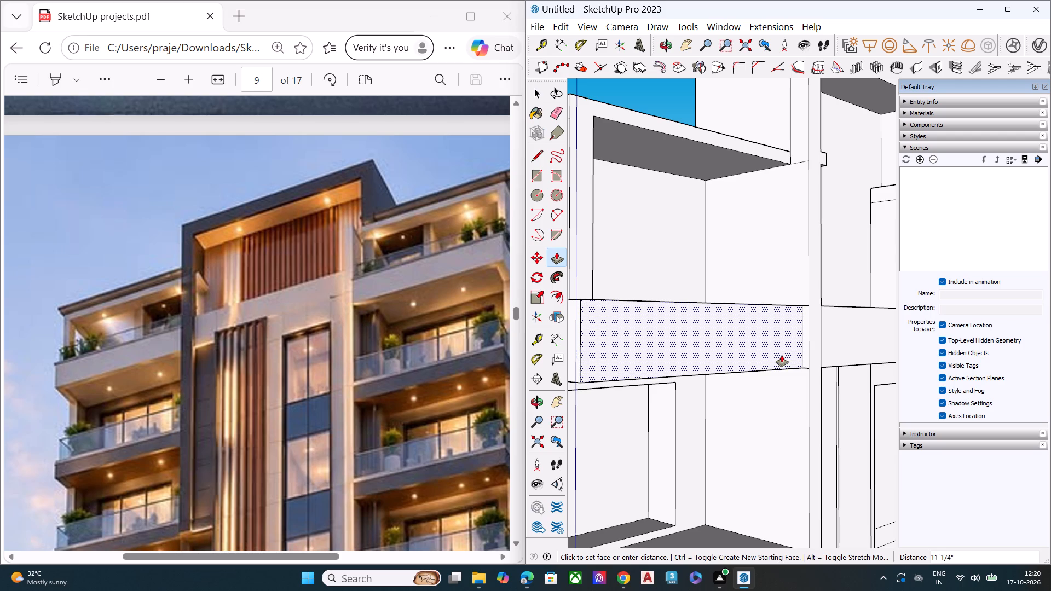
left_click(782, 355)
key("space")
Erase the leftover edges on the full-height crown leg's side face at the recessed parapet's top and bottom.
scroll(805, 323, "up", 1)
middle_click_drag(802, 326, 845, 300)
scroll(849, 298, "up", 1)
key("e")
scroll(848, 275, "up", 4)
scroll(848, 275, "down", 1)
scroll(848, 275, "up", 1)
left_click(847, 280)
left_click(848, 398)
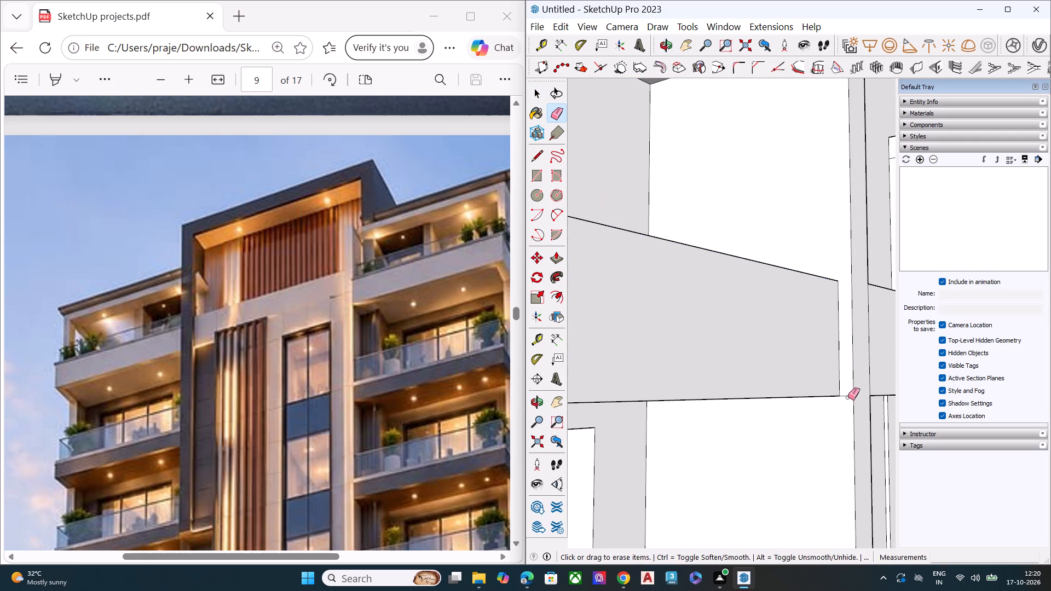
left_click(848, 391)
left_click(846, 397)
scroll(801, 344, "down", 8)
scroll(777, 308, "up", 1)
scroll(776, 308, "down", 1)
scroll(776, 308, "up", 1)
scroll(776, 308, "down", 3)
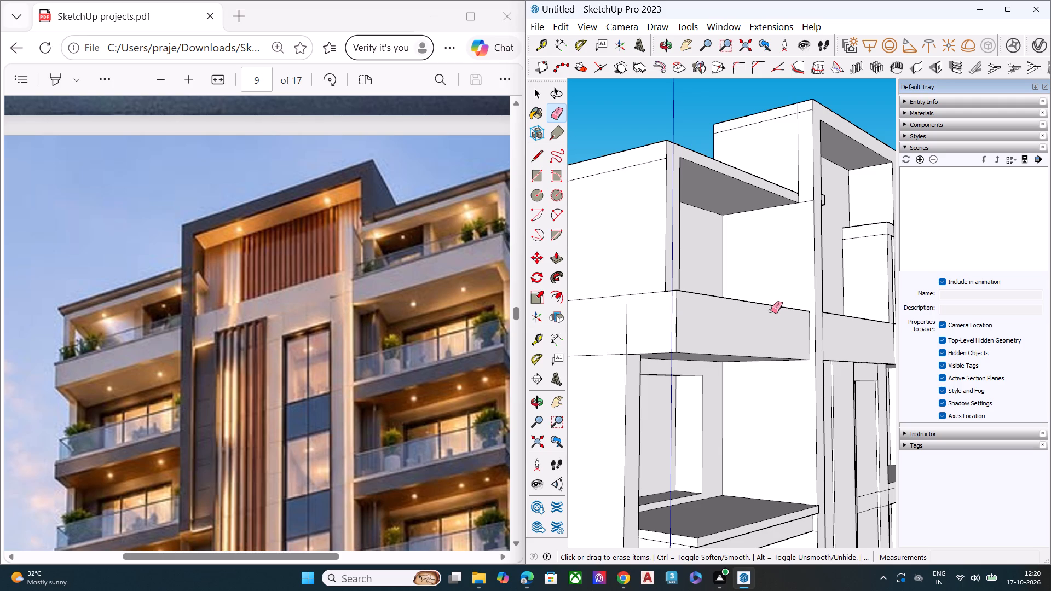
scroll(779, 197, "down", 8)
key("space")
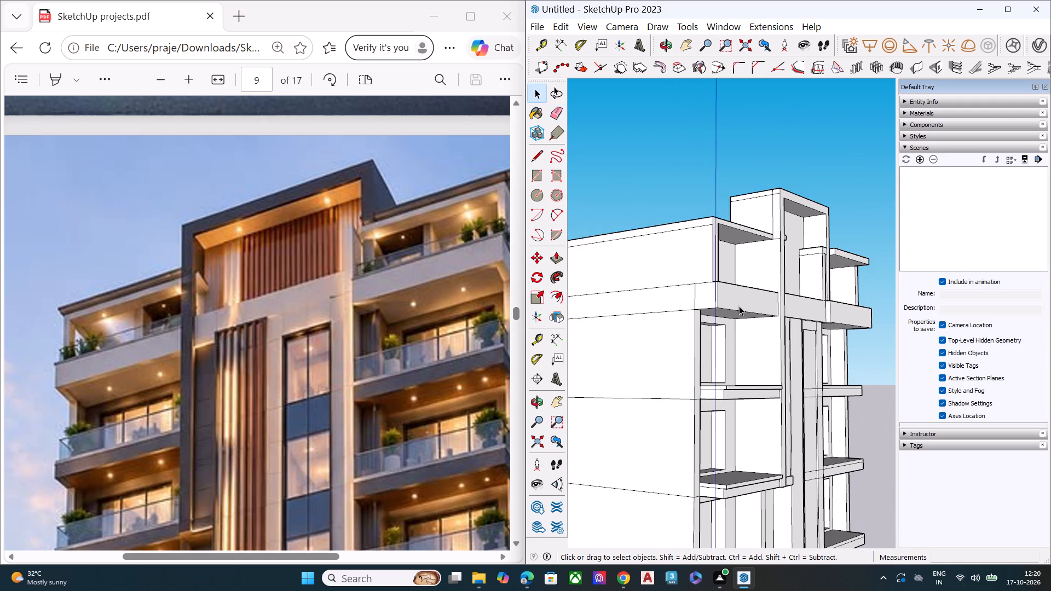
Examine the crown, central bay and side balconies of the tower's front façade, along with the lower floors in the page 9 render.
scroll(739, 306, "up", 1)
scroll(729, 254, "down", 5)
middle_click_drag(779, 320, 759, 384)
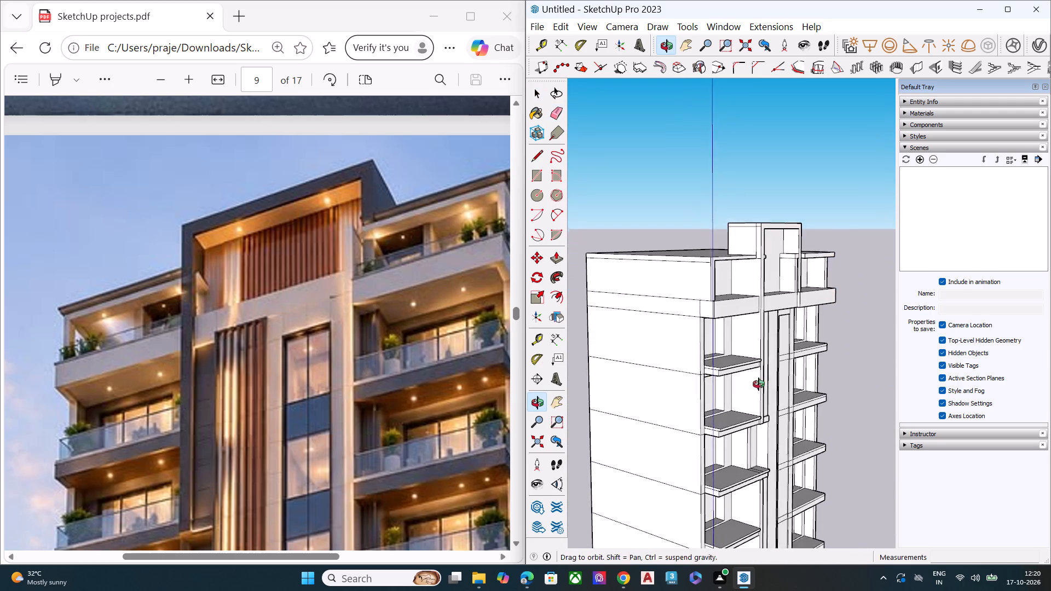
middle_click_drag(759, 384, 757, 389)
middle_click_drag(710, 404, 616, 397)
middle_click_drag(788, 382, 766, 395)
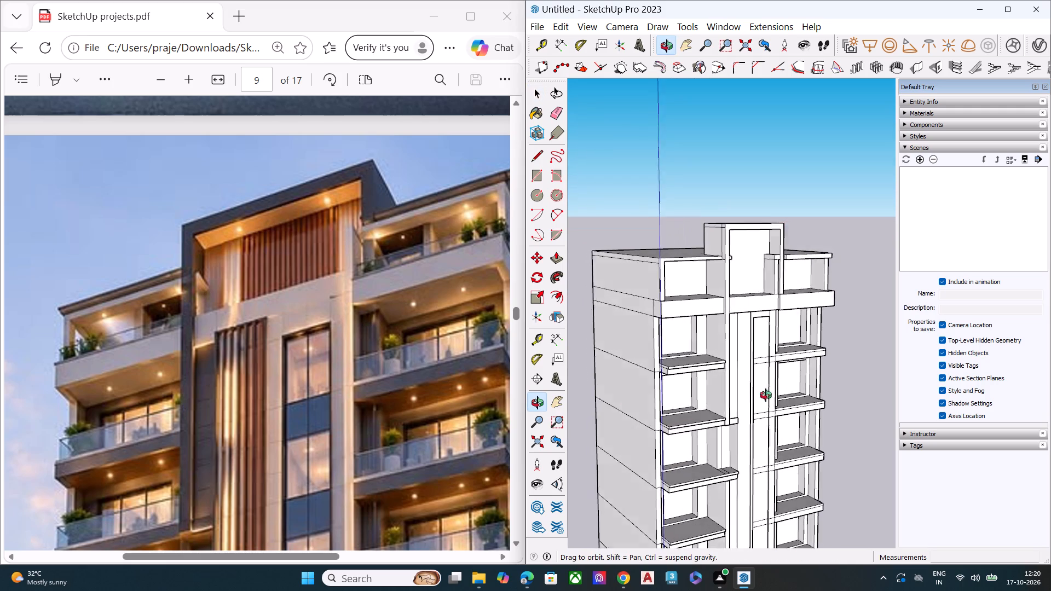
middle_click_drag(766, 395, 623, 439)
scroll(707, 362, "up", 6)
scroll(707, 362, "down", 1)
scroll(707, 362, "up", 4)
middle_click_drag(711, 358, 778, 375)
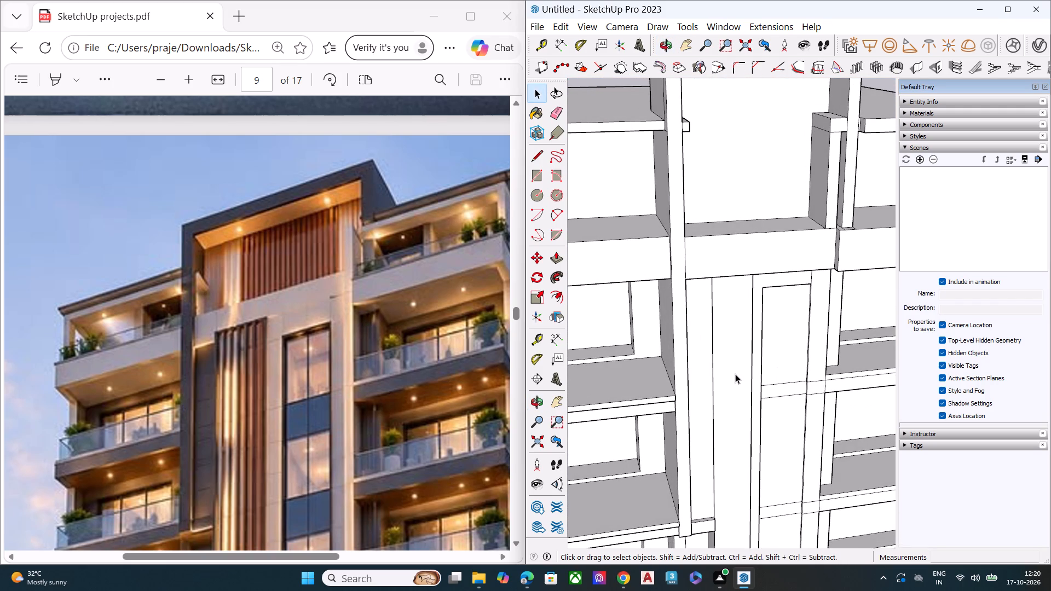
scroll(625, 376, "down", 3)
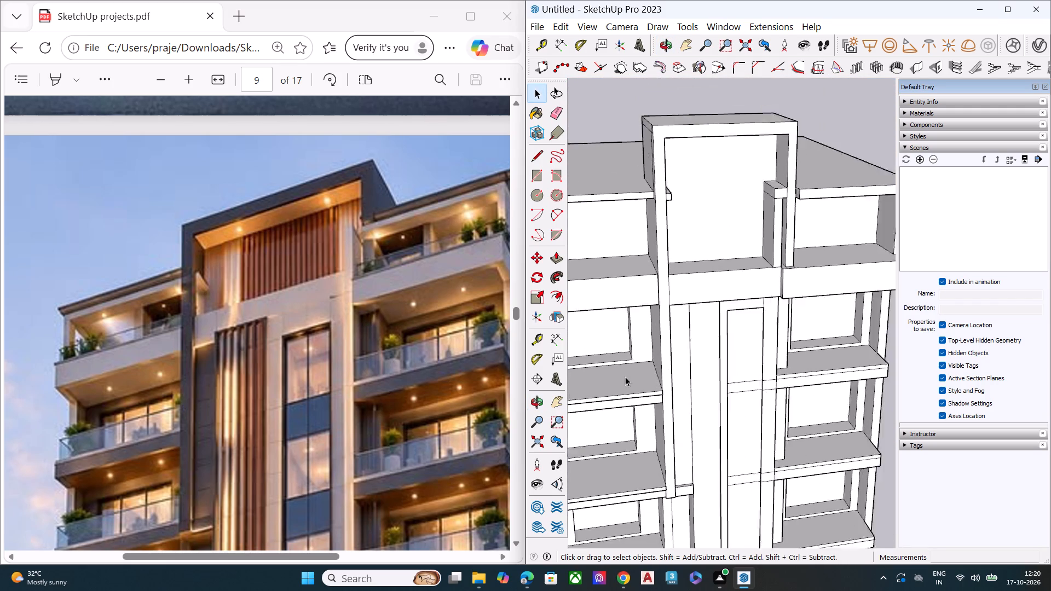
scroll(625, 376, "down", 4)
middle_click_drag(711, 397, 751, 328)
scroll(751, 334, "up", 12)
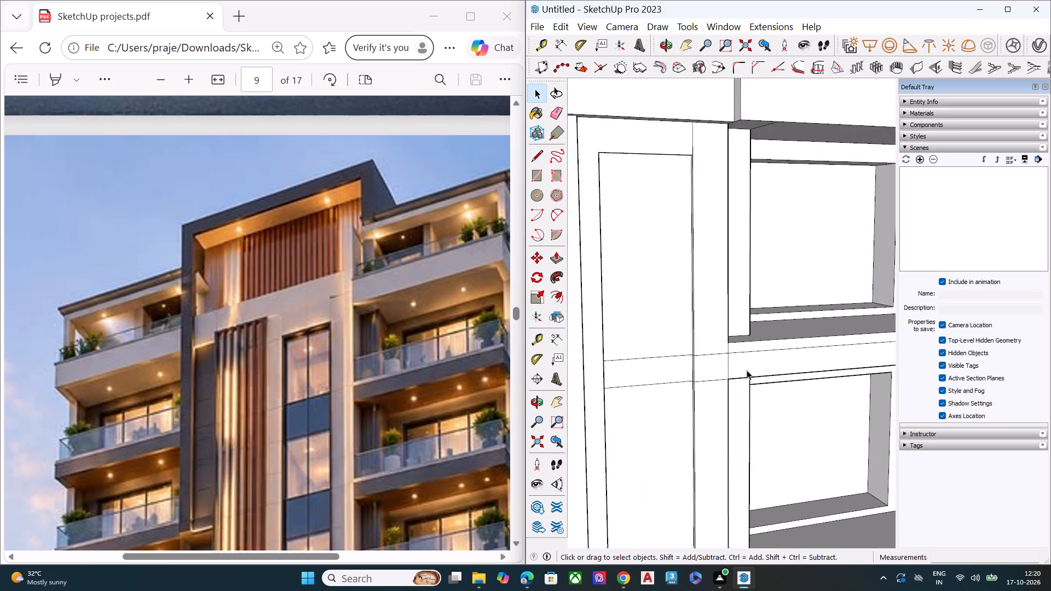
scroll(747, 370, "up", 4)
scroll(746, 370, "down", 4)
middle_click_drag(746, 370, 699, 403)
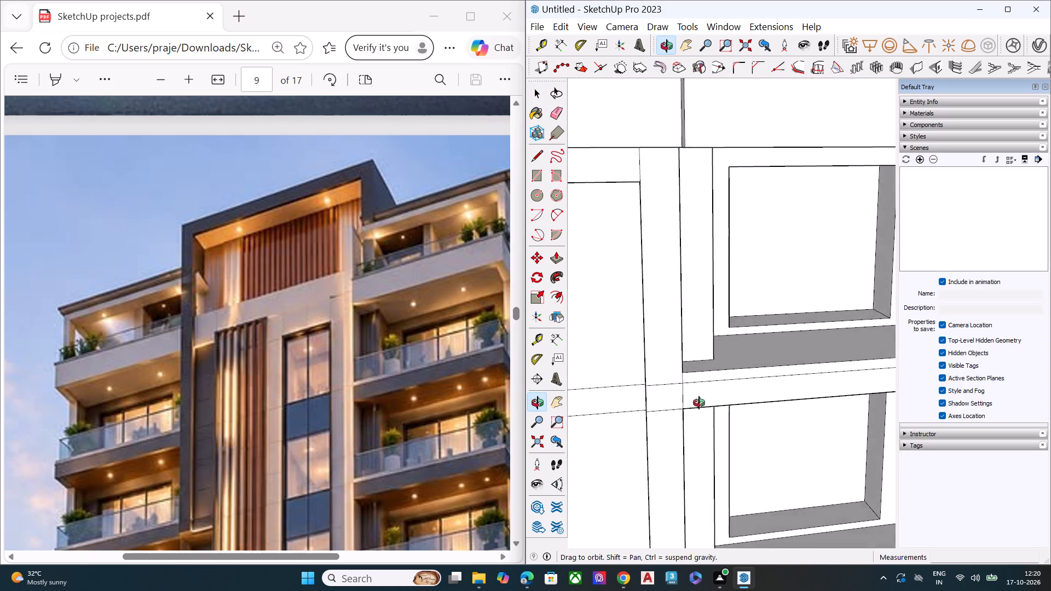
middle_click_drag(699, 403, 674, 407)
scroll(724, 403, "down", 8)
middle_click_drag(732, 412, 712, 420)
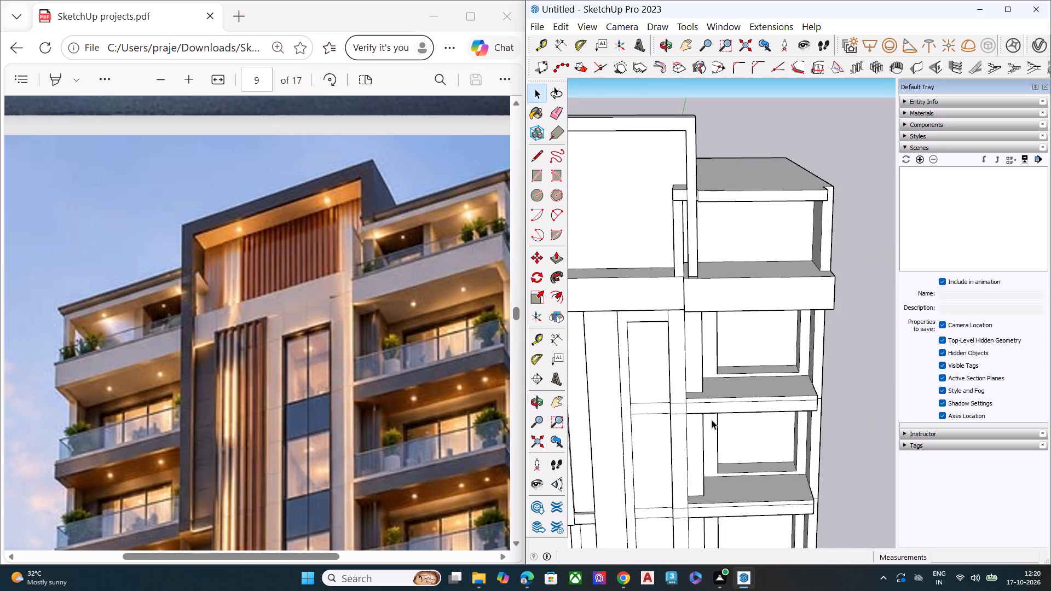
scroll(348, 391, "down", 11)
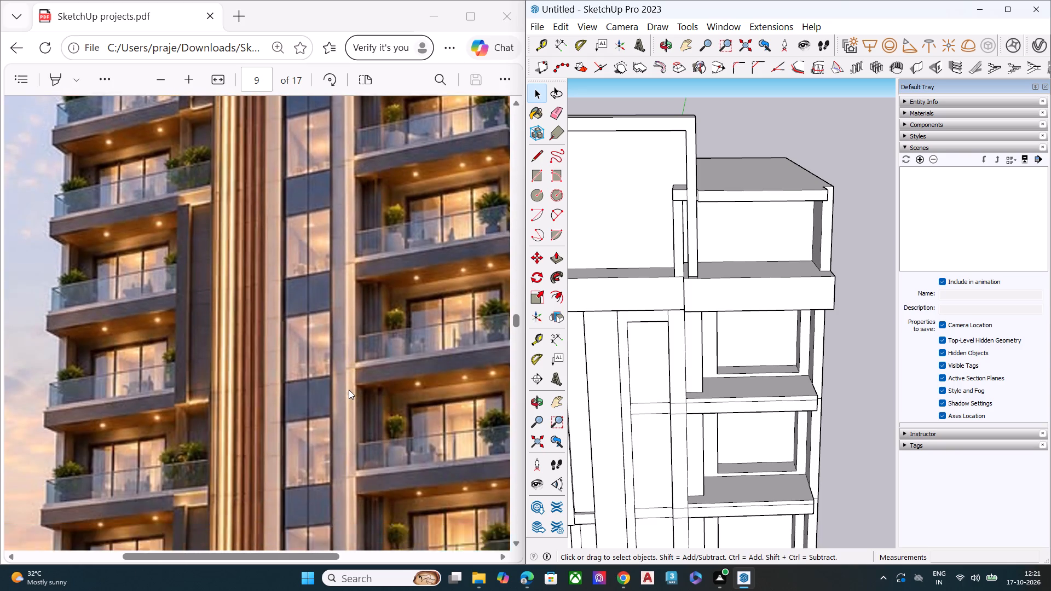
Examine the central bay, side balconies and entrance in the page 9 render against the model's central bay and upper balconies.
scroll(349, 390, "down", 1)
scroll(349, 390, "up", 1)
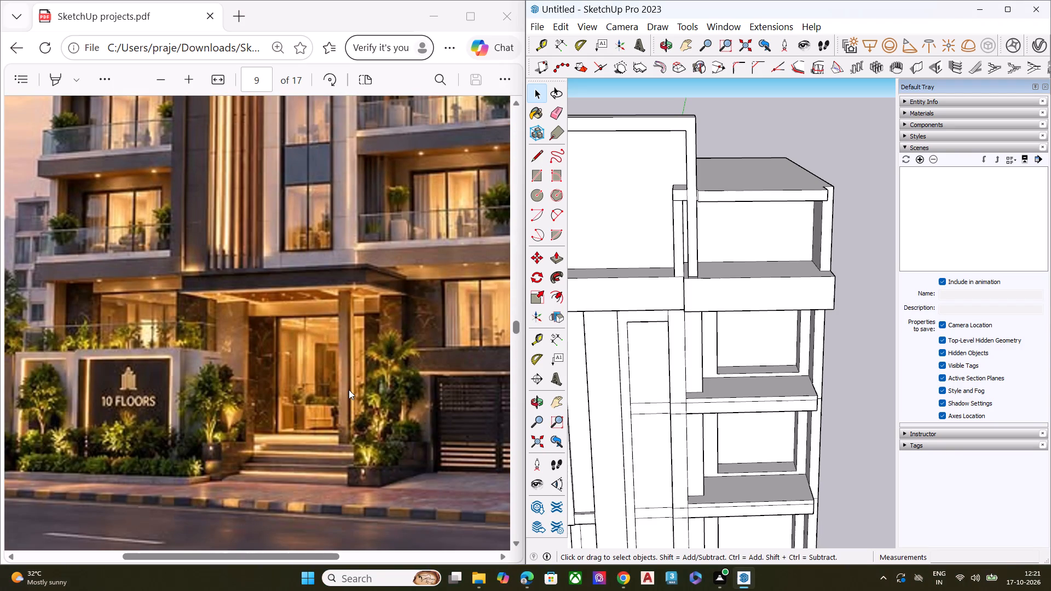
scroll(349, 390, "up", 1)
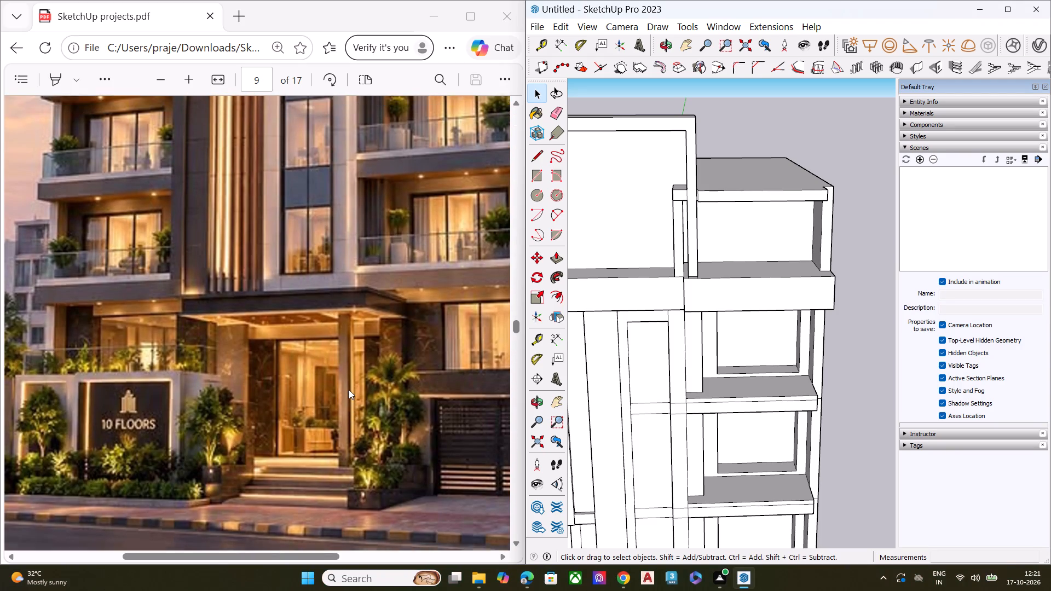
scroll(349, 390, "up", 2)
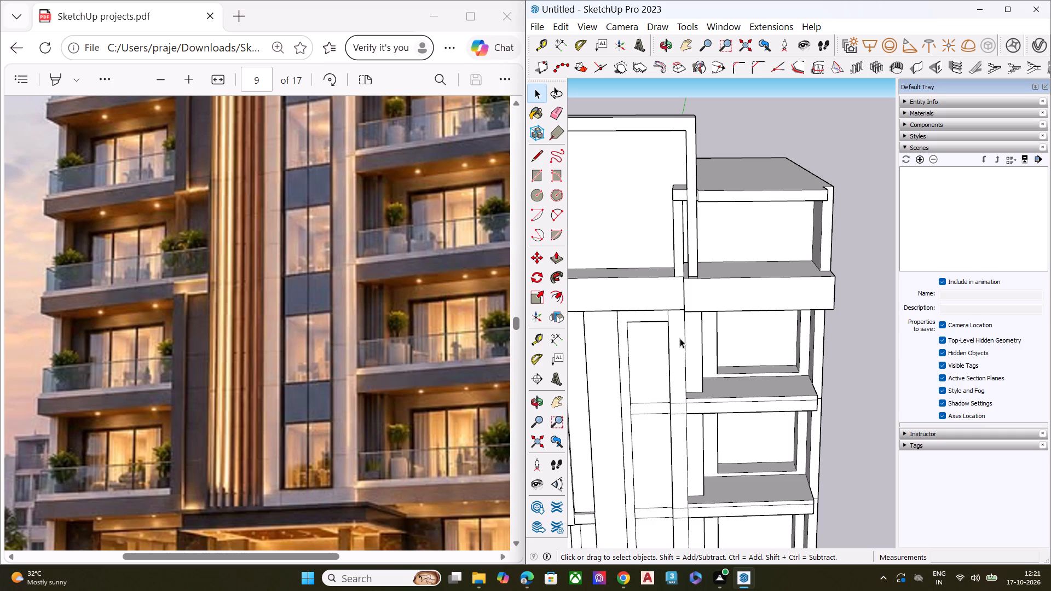
scroll(680, 338, "down", 9)
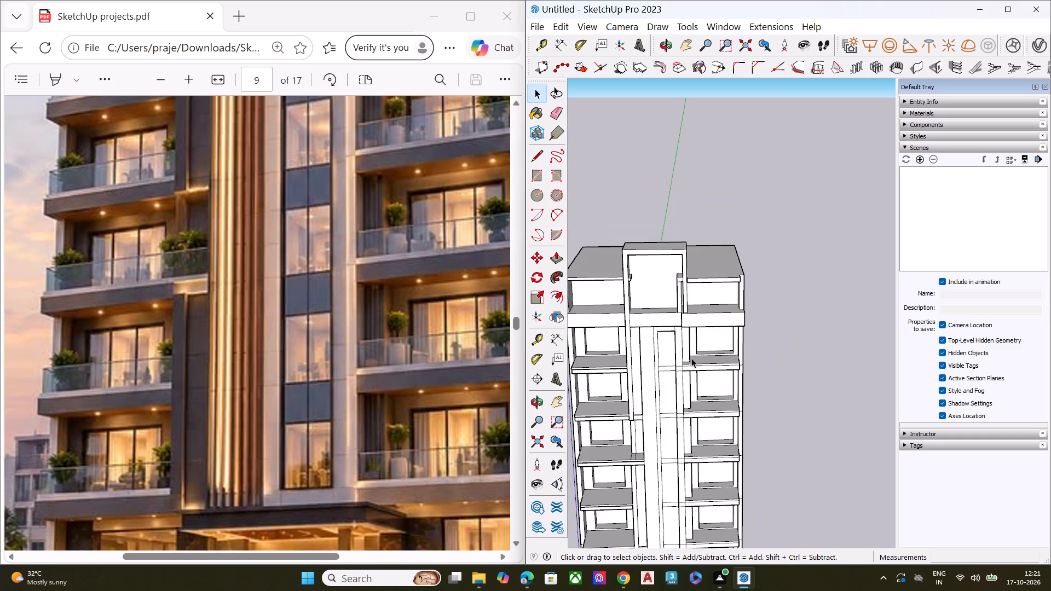
middle_click_drag(691, 358, 797, 293)
scroll(686, 392, "up", 10)
scroll(708, 379, "down", 8)
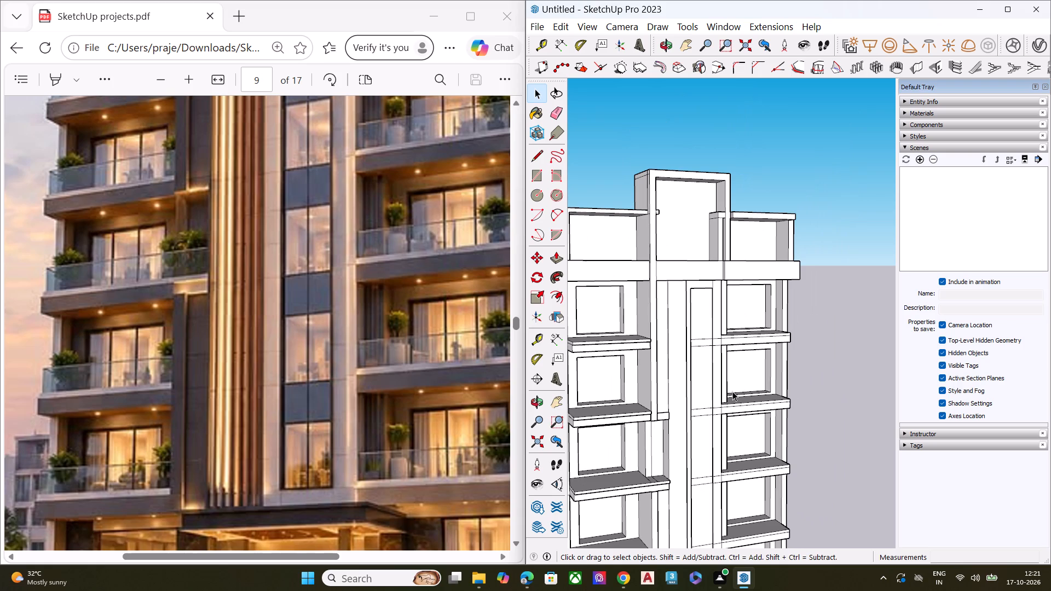
scroll(732, 391, "up", 1)
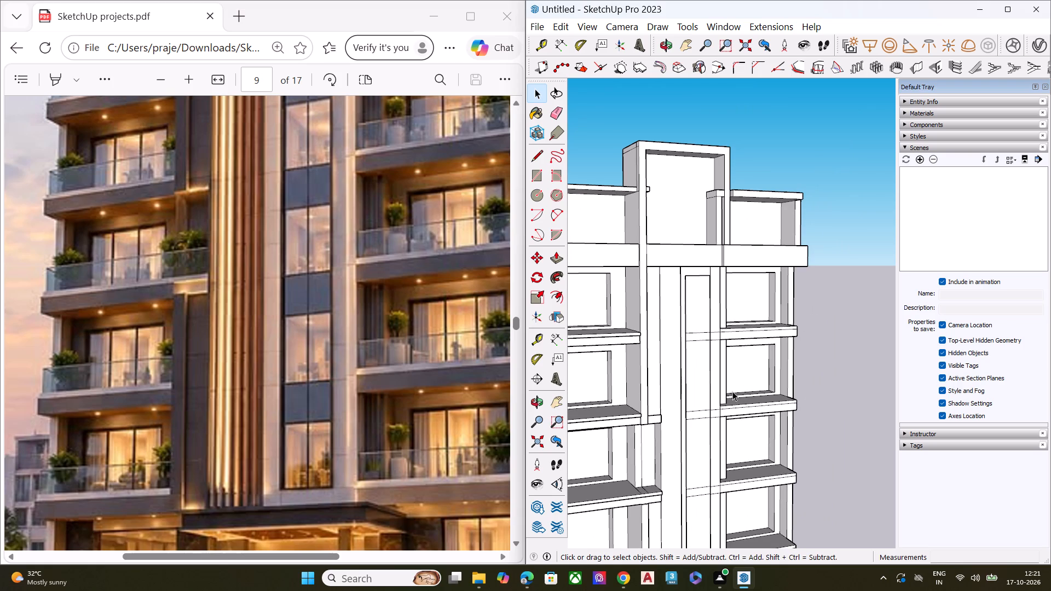
scroll(781, 319, "up", 7)
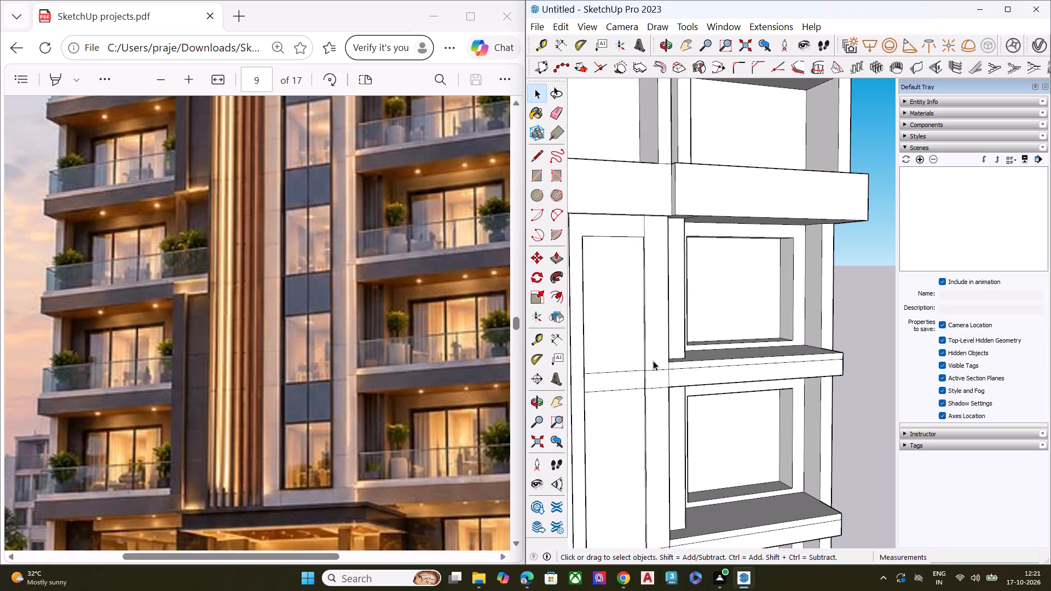
scroll(653, 361, "down", 5)
middle_click_drag(666, 390, 637, 491)
scroll(638, 402, "up", 6)
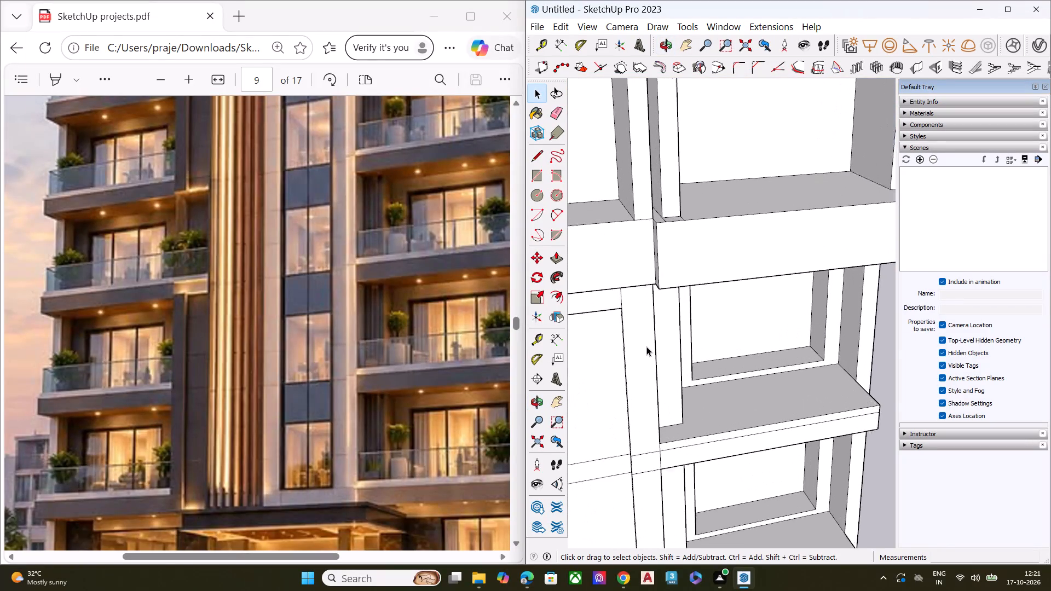
scroll(646, 346, "up", 2)
middle_click_drag(643, 334, 613, 314)
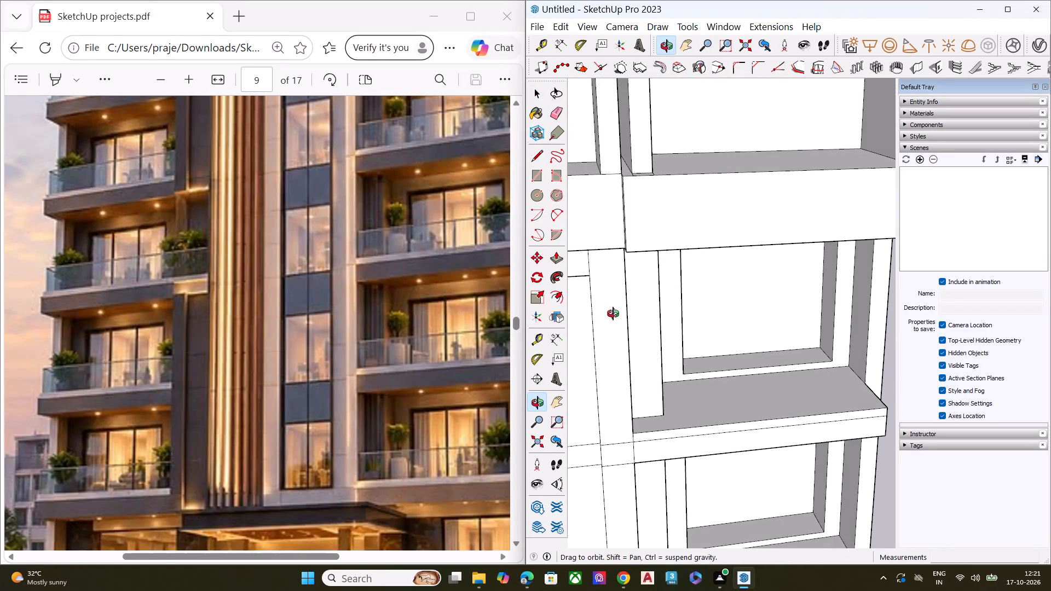
middle_click_drag(613, 314, 696, 262)
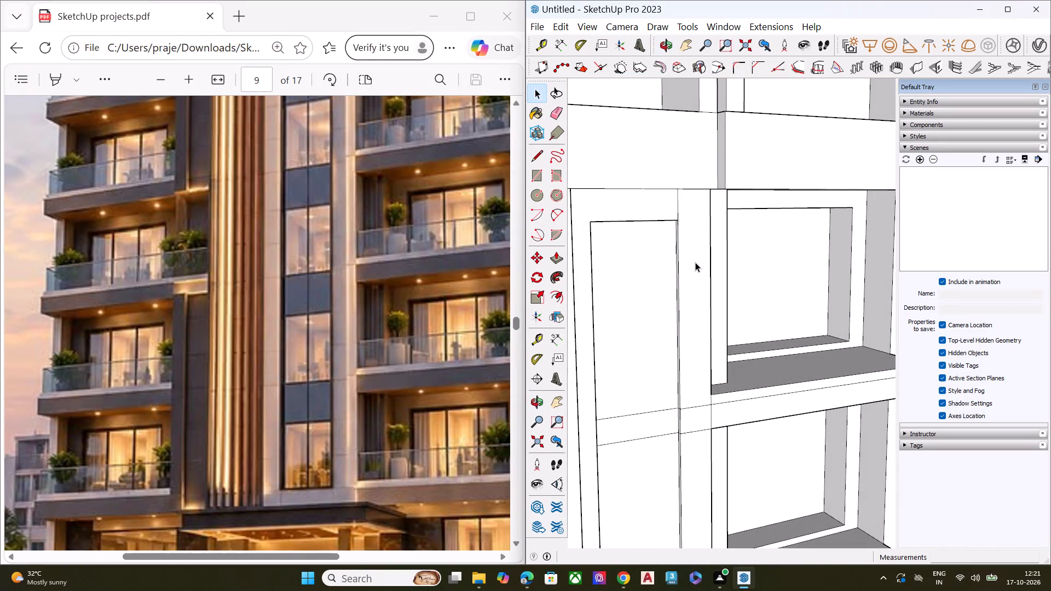
scroll(694, 263, "down", 6)
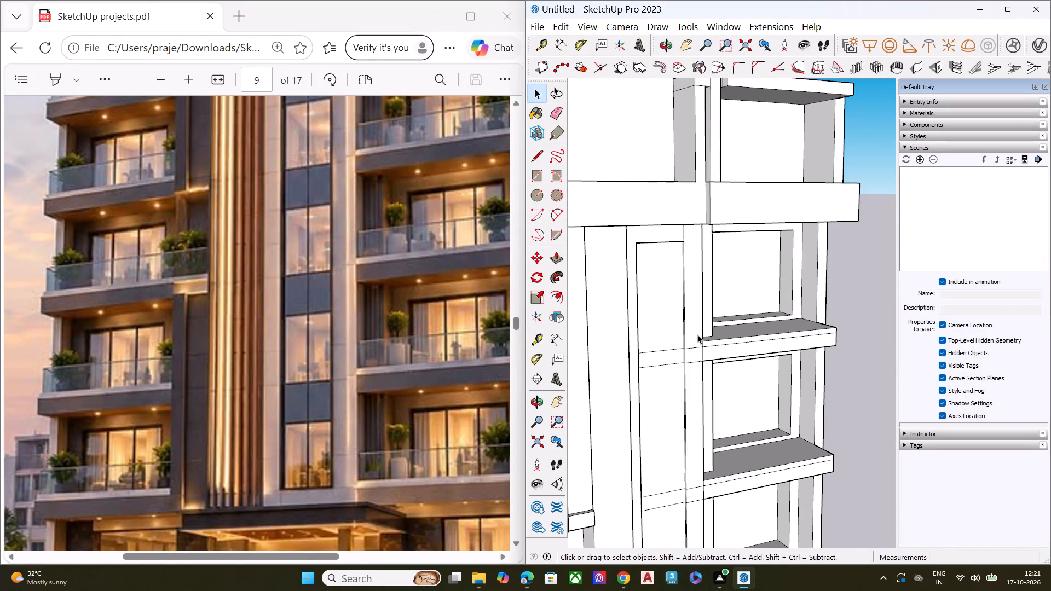
scroll(390, 373, "up", 4)
scroll(390, 373, "down", 1)
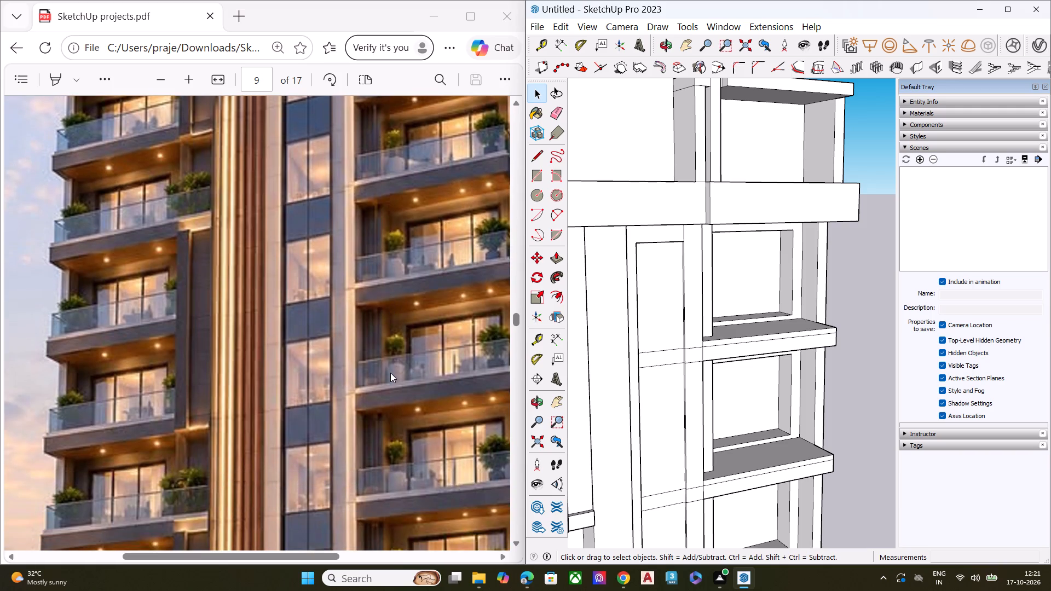
scroll(390, 373, "up", 7)
scroll(684, 307, "up", 1)
middle_click_drag(684, 308, 608, 375)
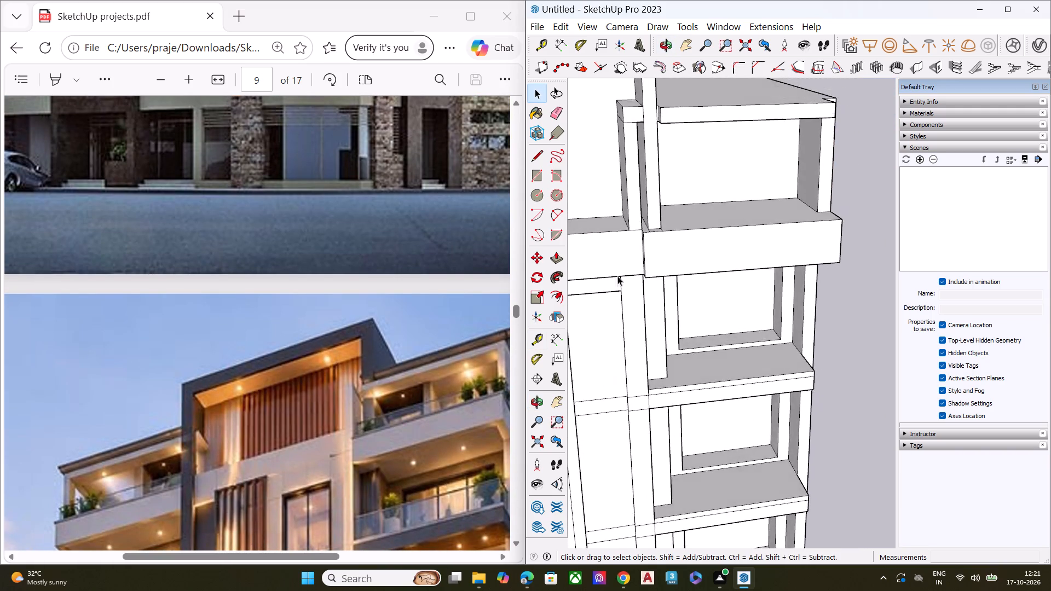
Push the inner side face of the extended crown leg back about 5 1/8" to make the leg narrower.
scroll(627, 170, "up", 3)
scroll(630, 150, "down", 1)
scroll(630, 150, "up", 4)
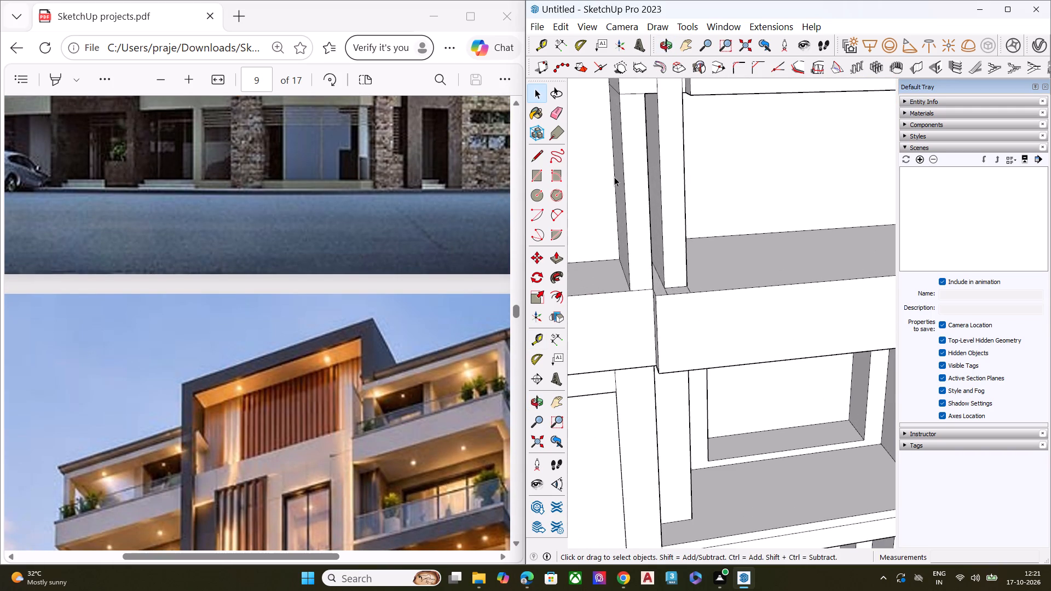
scroll(614, 177, "up", 4)
scroll(614, 177, "down", 1)
scroll(614, 177, "up", 1)
middle_click_drag(634, 206, 686, 200)
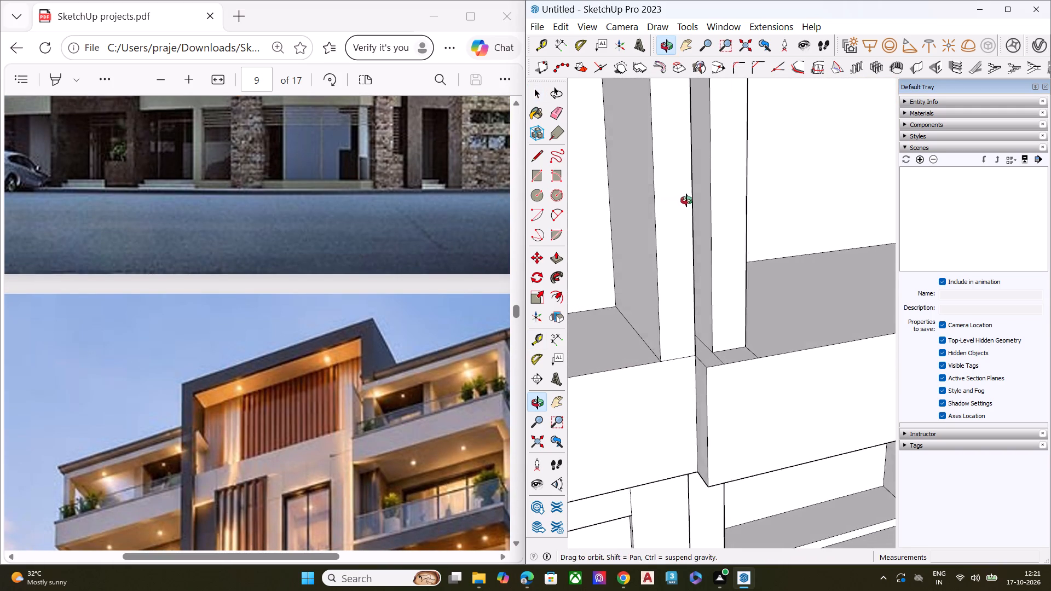
middle_click_drag(686, 200, 687, 200)
left_click(641, 234)
key("p")
left_click(641, 234)
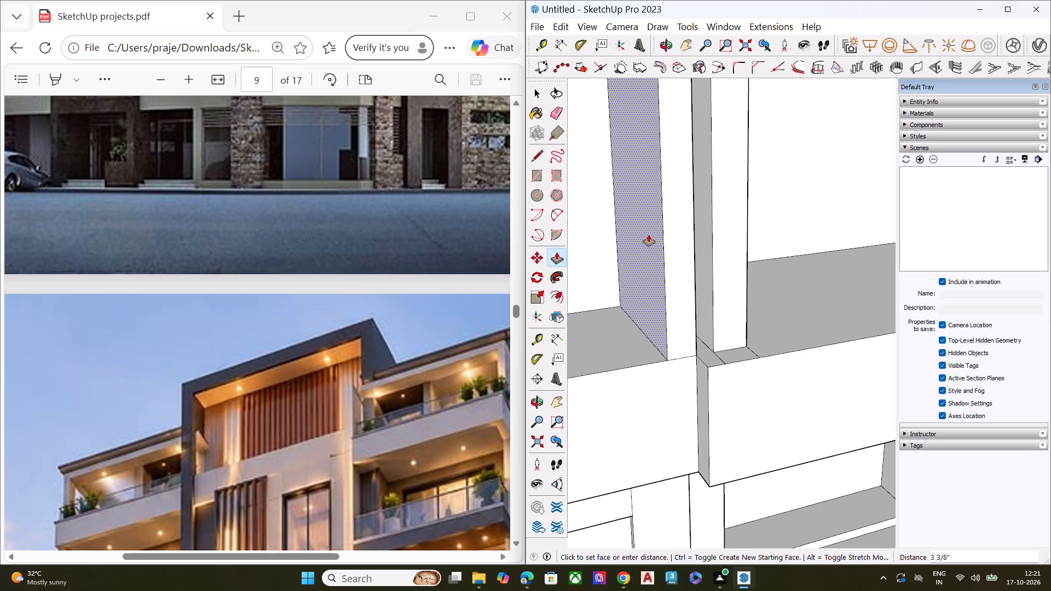
left_click(649, 235)
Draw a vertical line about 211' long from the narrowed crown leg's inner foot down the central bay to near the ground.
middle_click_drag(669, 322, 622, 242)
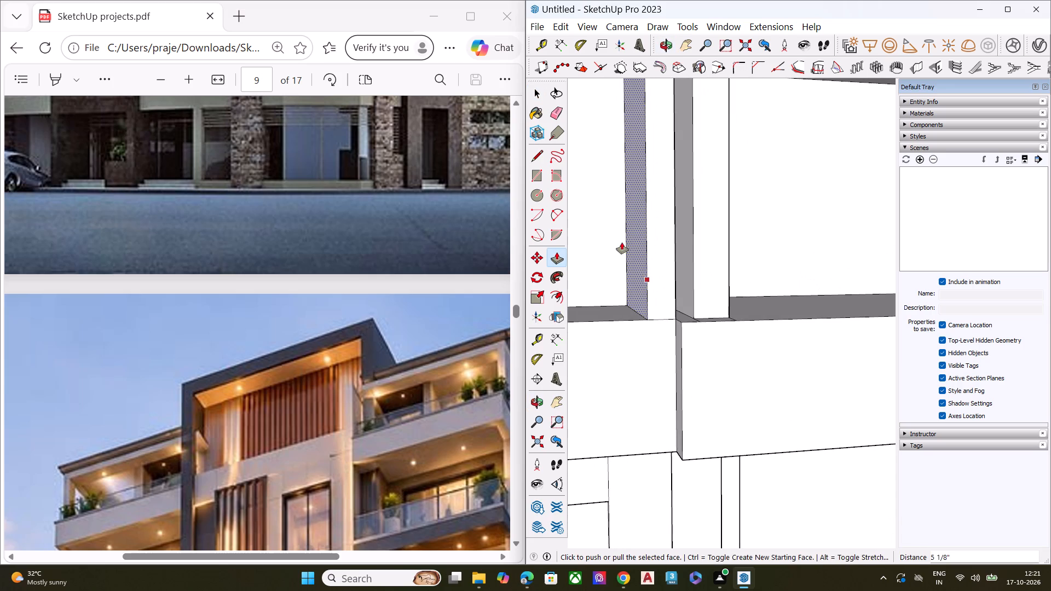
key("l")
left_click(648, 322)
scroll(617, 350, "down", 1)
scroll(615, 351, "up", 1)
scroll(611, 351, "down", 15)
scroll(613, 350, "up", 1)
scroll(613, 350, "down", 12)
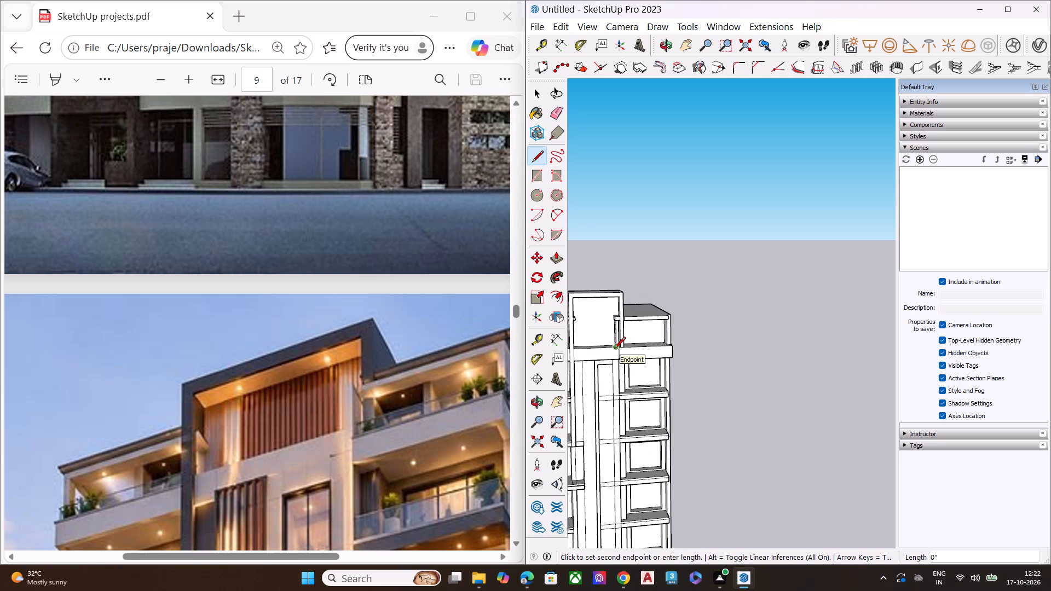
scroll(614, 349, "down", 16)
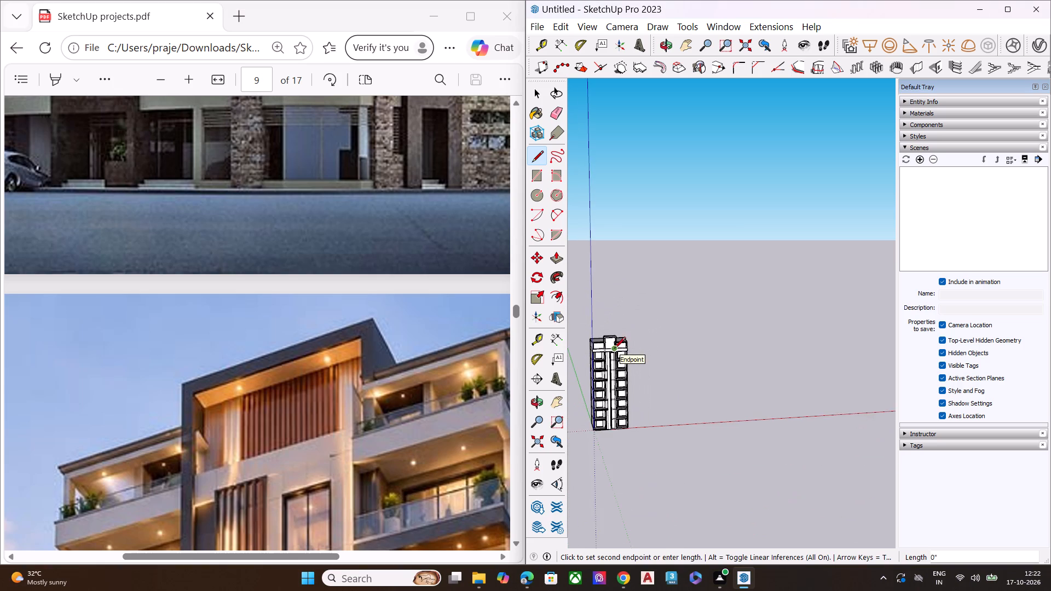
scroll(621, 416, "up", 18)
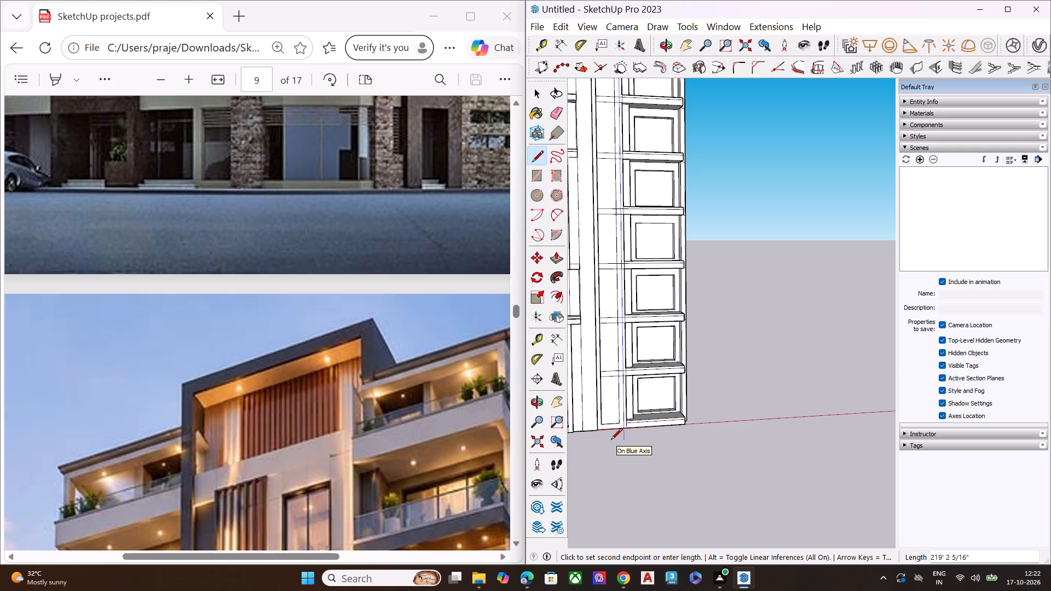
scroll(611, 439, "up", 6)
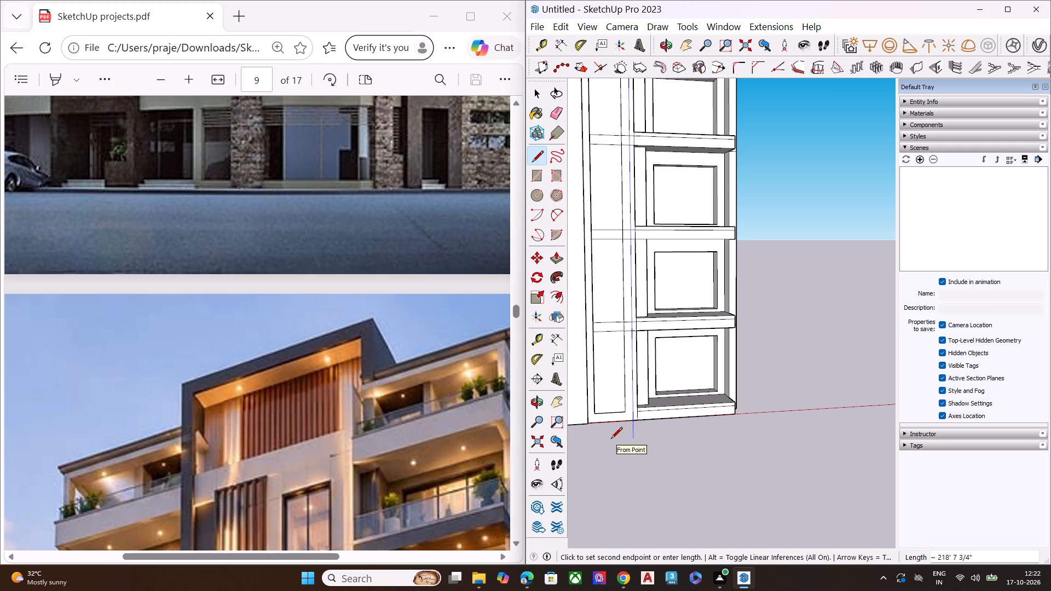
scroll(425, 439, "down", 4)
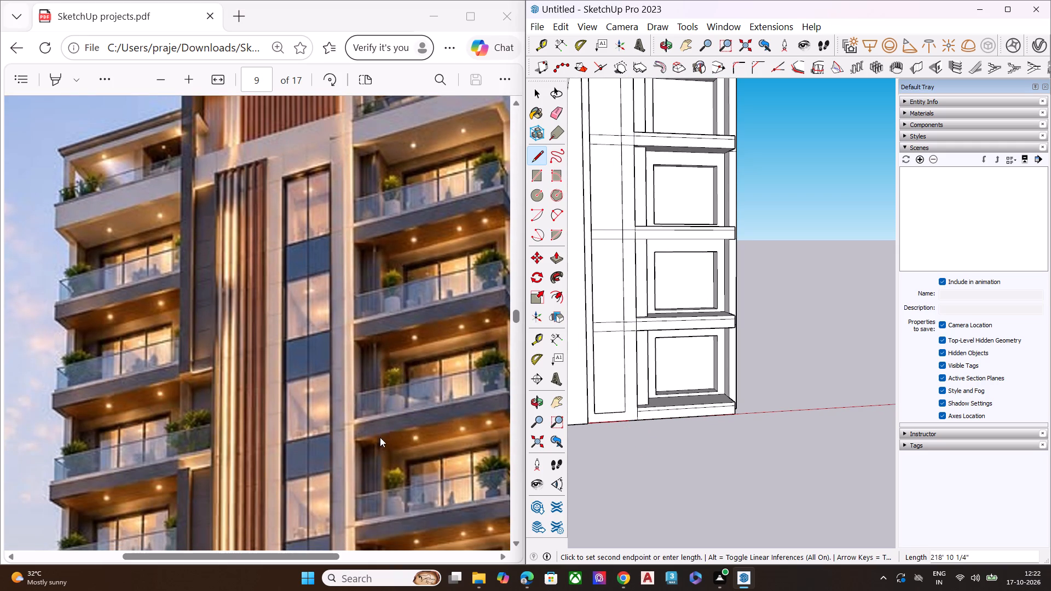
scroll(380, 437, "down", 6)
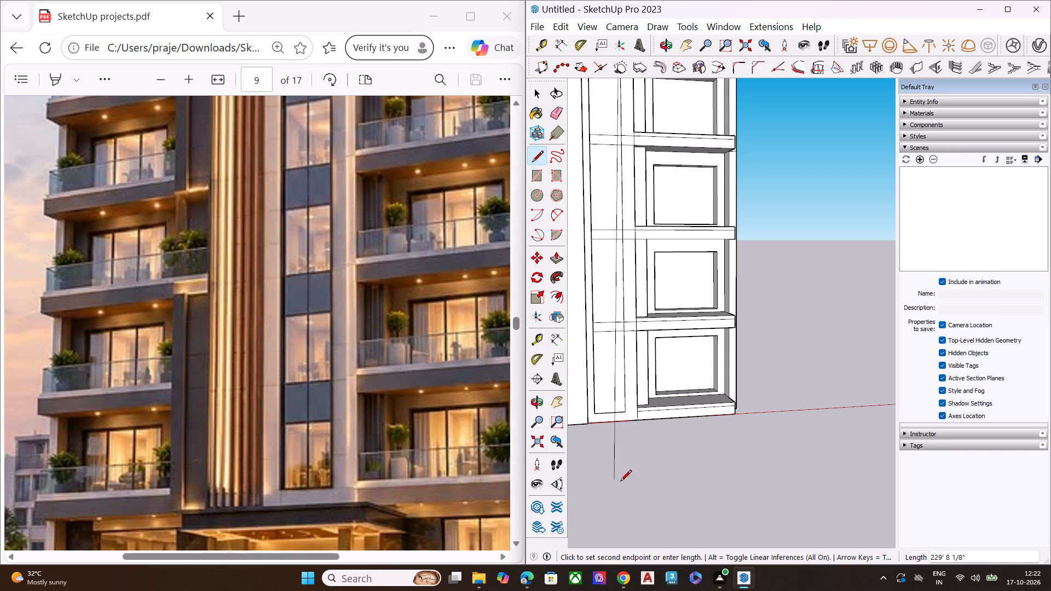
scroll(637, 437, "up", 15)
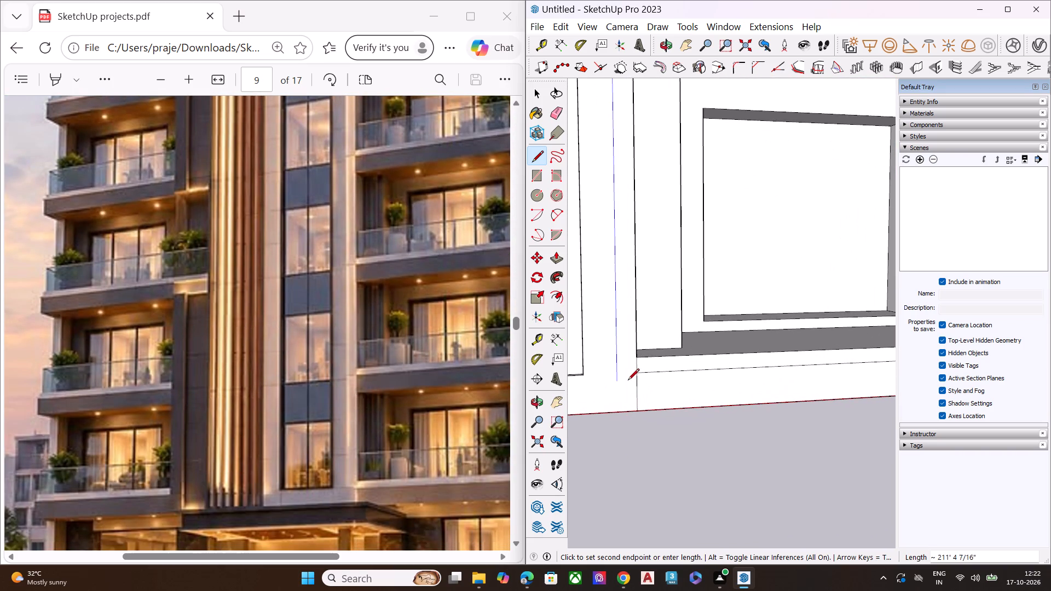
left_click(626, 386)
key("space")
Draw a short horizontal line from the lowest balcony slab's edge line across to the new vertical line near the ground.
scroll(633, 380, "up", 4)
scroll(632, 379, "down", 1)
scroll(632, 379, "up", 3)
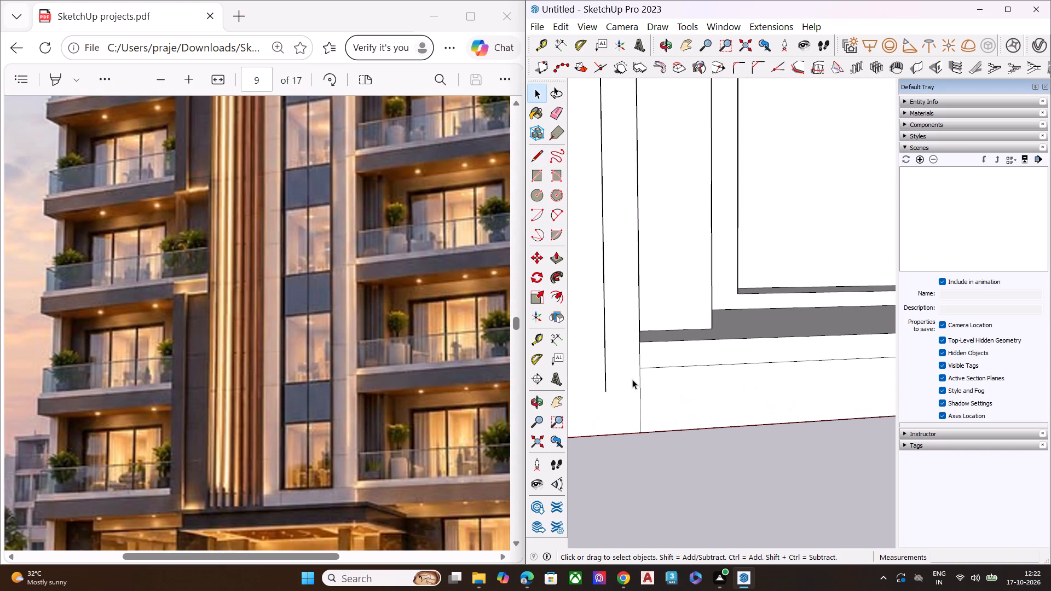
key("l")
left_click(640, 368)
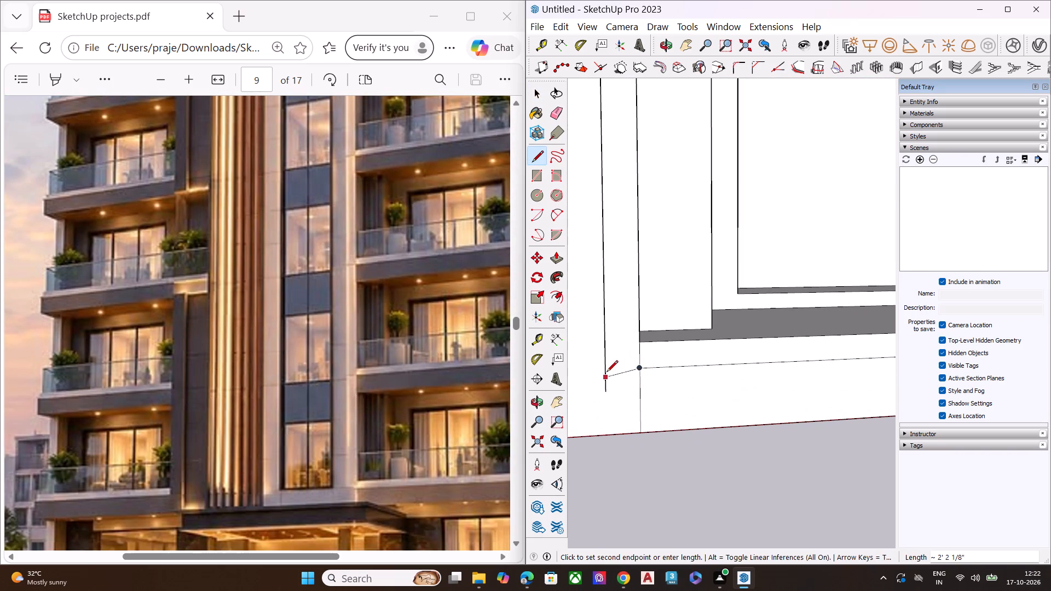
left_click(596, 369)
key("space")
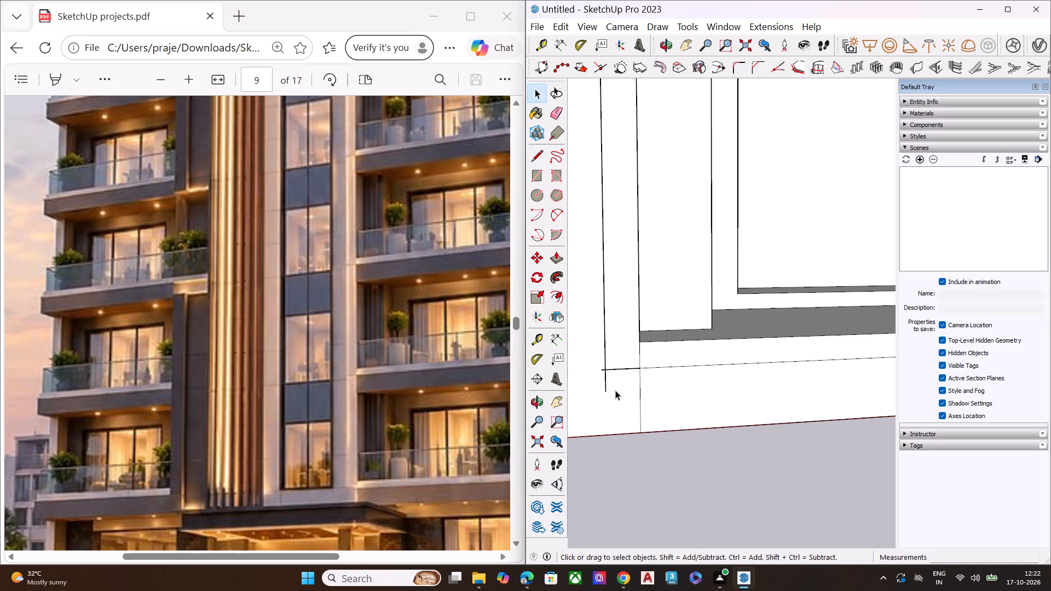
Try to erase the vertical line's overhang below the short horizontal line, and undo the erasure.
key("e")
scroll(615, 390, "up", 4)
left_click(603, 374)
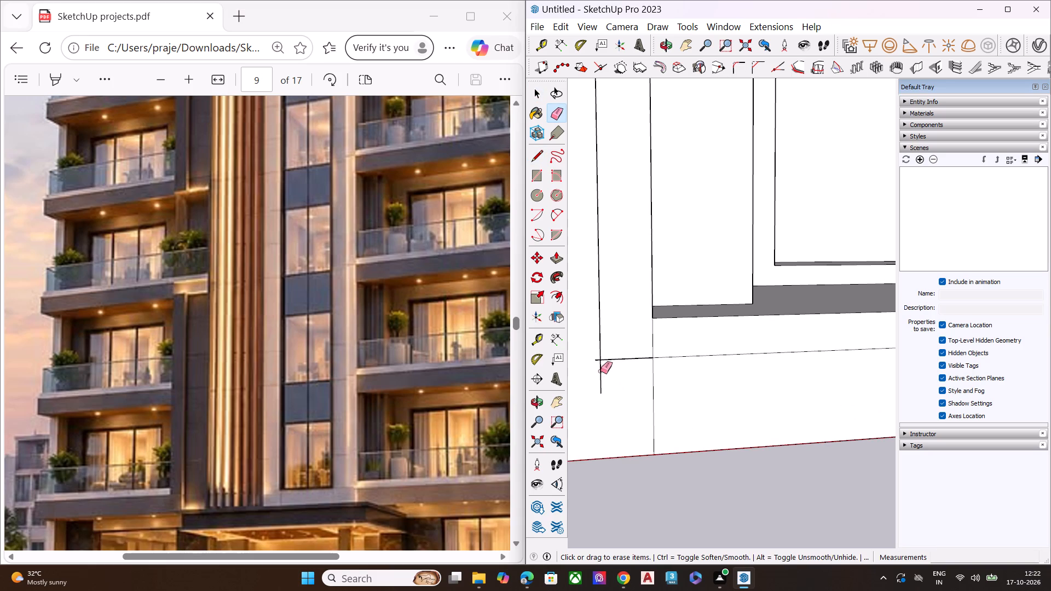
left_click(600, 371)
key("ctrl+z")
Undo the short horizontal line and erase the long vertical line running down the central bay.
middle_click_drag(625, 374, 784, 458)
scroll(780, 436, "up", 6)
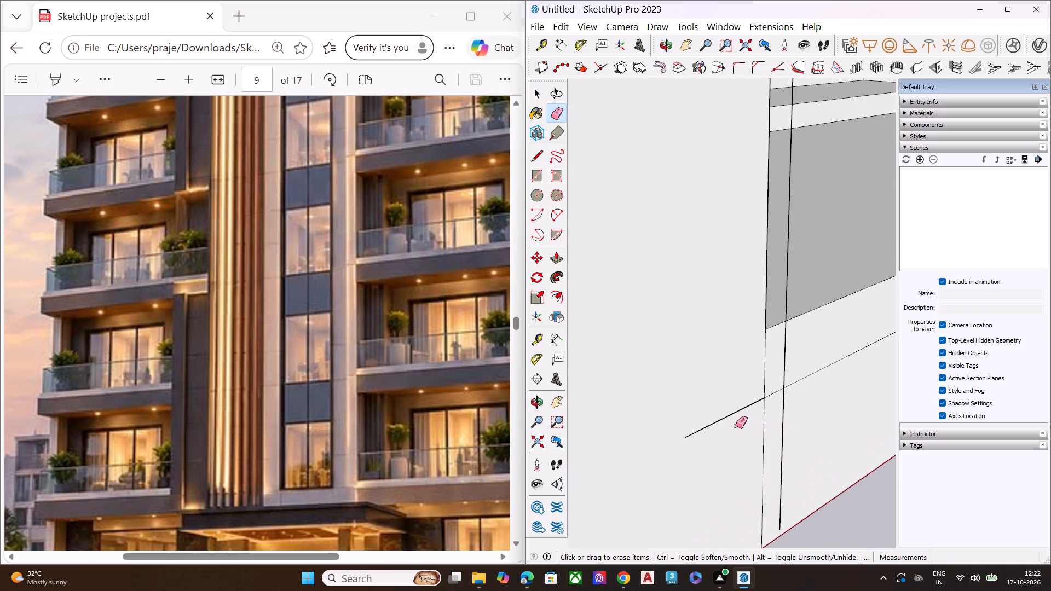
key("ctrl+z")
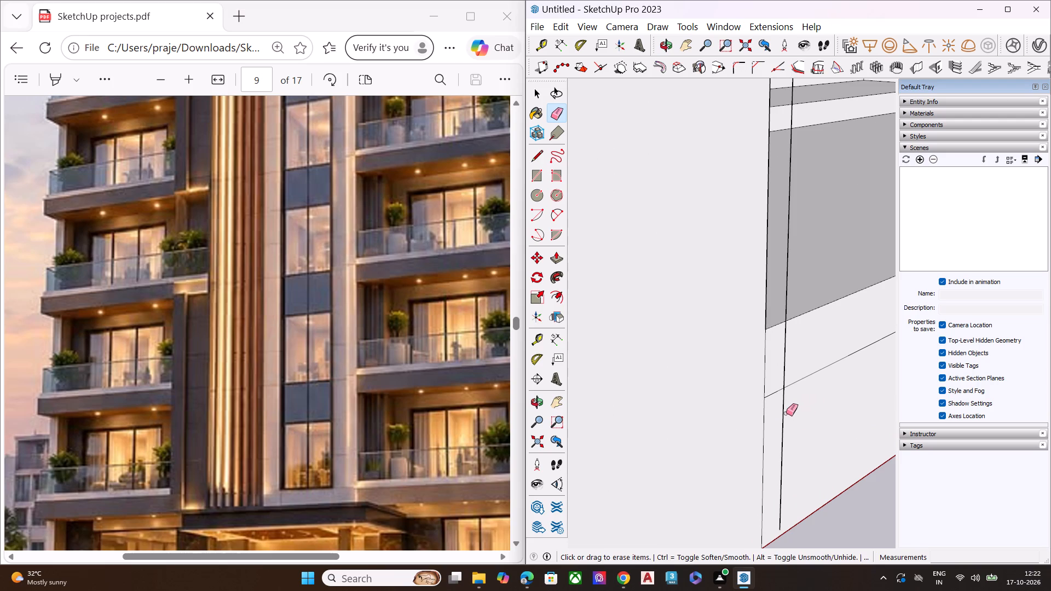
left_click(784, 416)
Examine the tower's front façade from the base up to the crown, including the underside of the balconies.
scroll(729, 444, "down", 10)
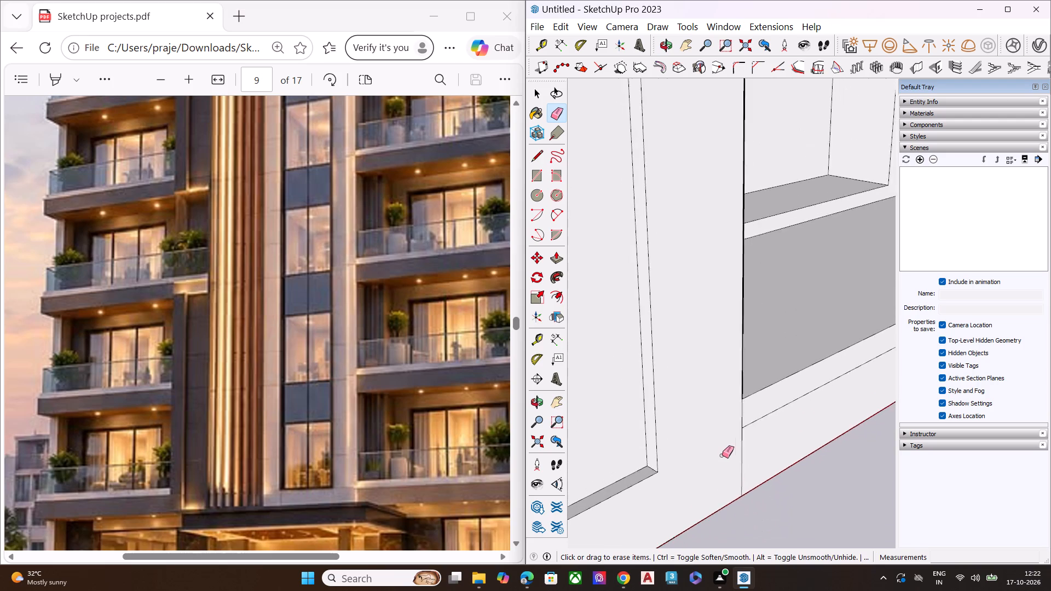
scroll(722, 455, "down", 6)
scroll(723, 455, "up", 1)
scroll(723, 455, "down", 15)
middle_click_drag(748, 450, 662, 455)
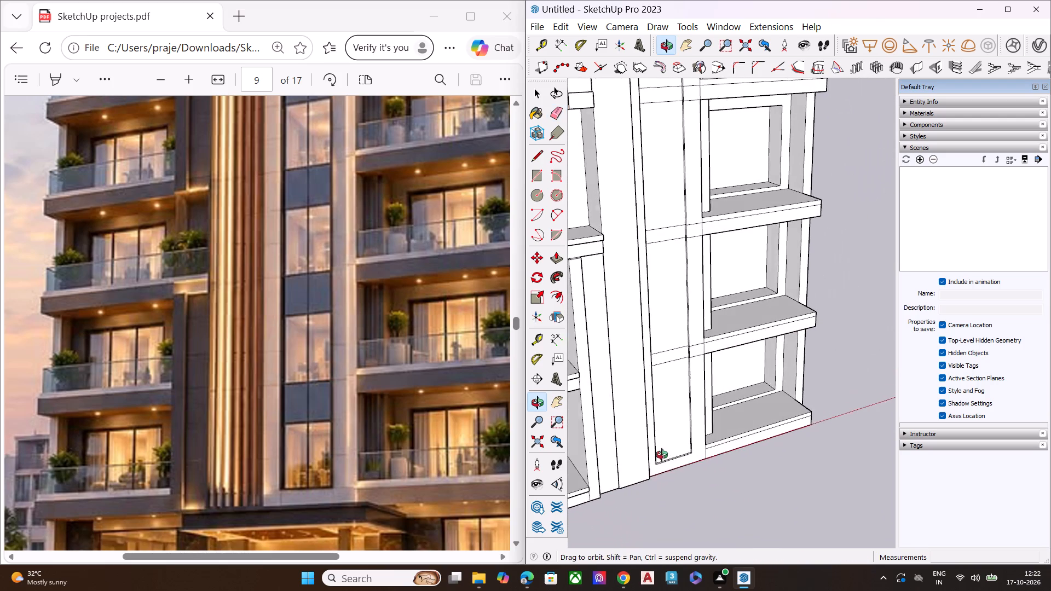
middle_click_drag(662, 455, 650, 458)
scroll(668, 448, "down", 8)
middle_click_drag(680, 457, 610, 460)
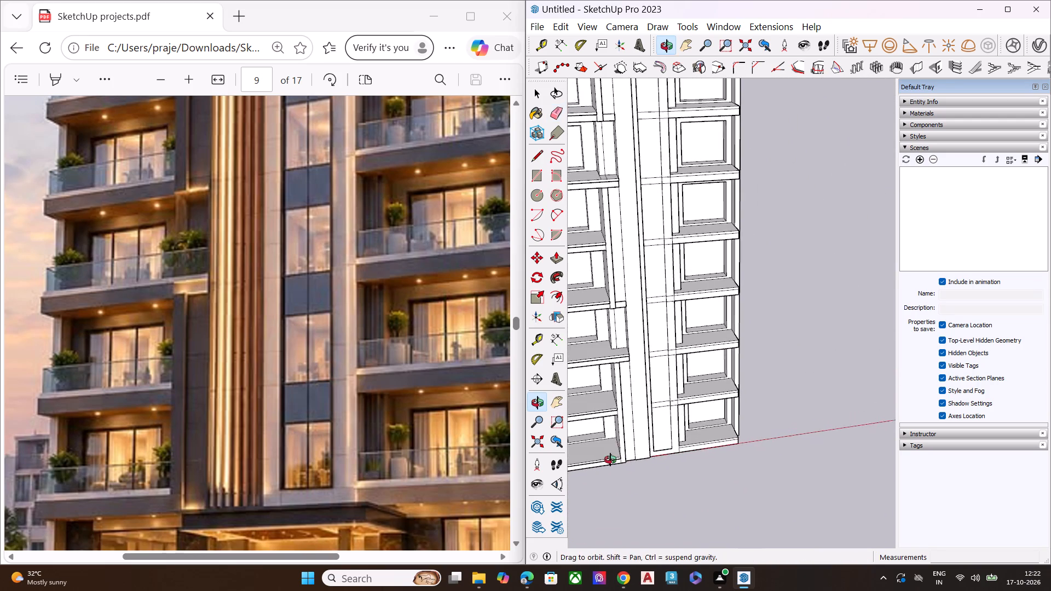
middle_click_drag(610, 460, 602, 461)
scroll(661, 453, "down", 3)
scroll(661, 453, "up", 1)
scroll(661, 453, "down", 4)
middle_click_drag(666, 456, 661, 164)
scroll(649, 173, "up", 1)
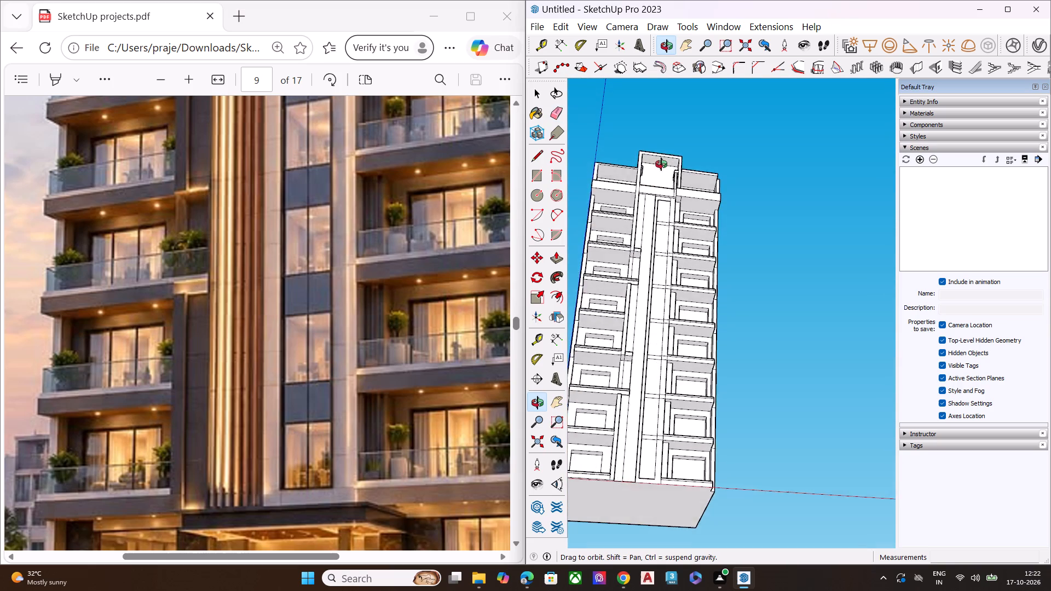
Draw a short line about 1' 7" across the top slab's underside, from the crown leg's edge to the central bay's façade edge.
middle_click_drag(661, 164, 696, 159)
scroll(692, 166, "up", 8)
scroll(666, 231, "up", 12)
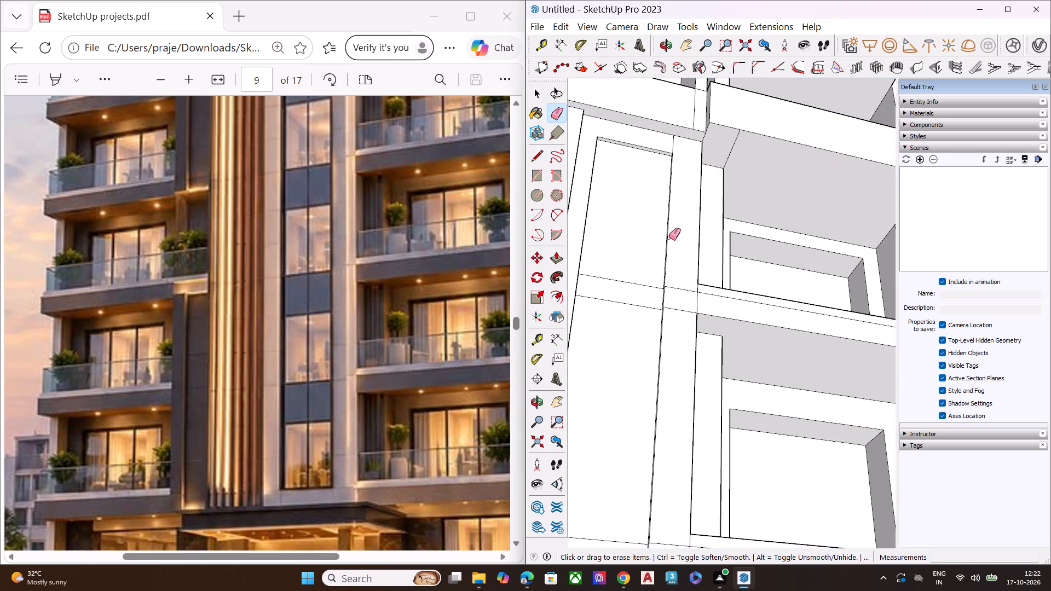
middle_click_drag(675, 235, 692, 215)
scroll(707, 116, "up", 1)
scroll(701, 163, "down", 8)
scroll(676, 182, "up", 2)
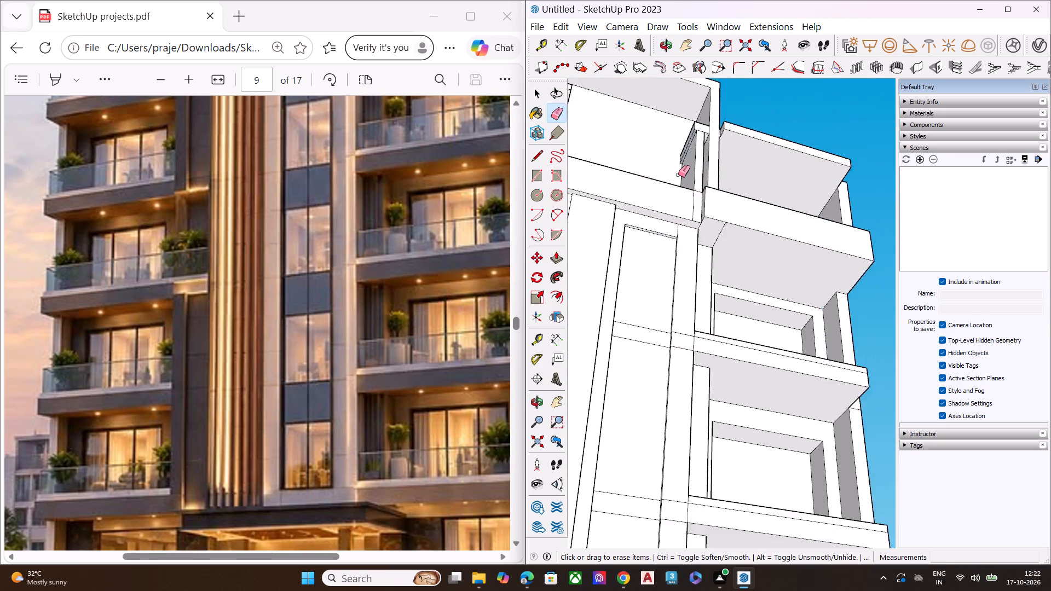
scroll(678, 175, "up", 2)
scroll(678, 175, "down", 1)
scroll(678, 175, "up", 5)
middle_click_drag(698, 239, 717, 211)
scroll(701, 234, "up", 5)
scroll(720, 254, "down", 2)
scroll(720, 255, "up", 4)
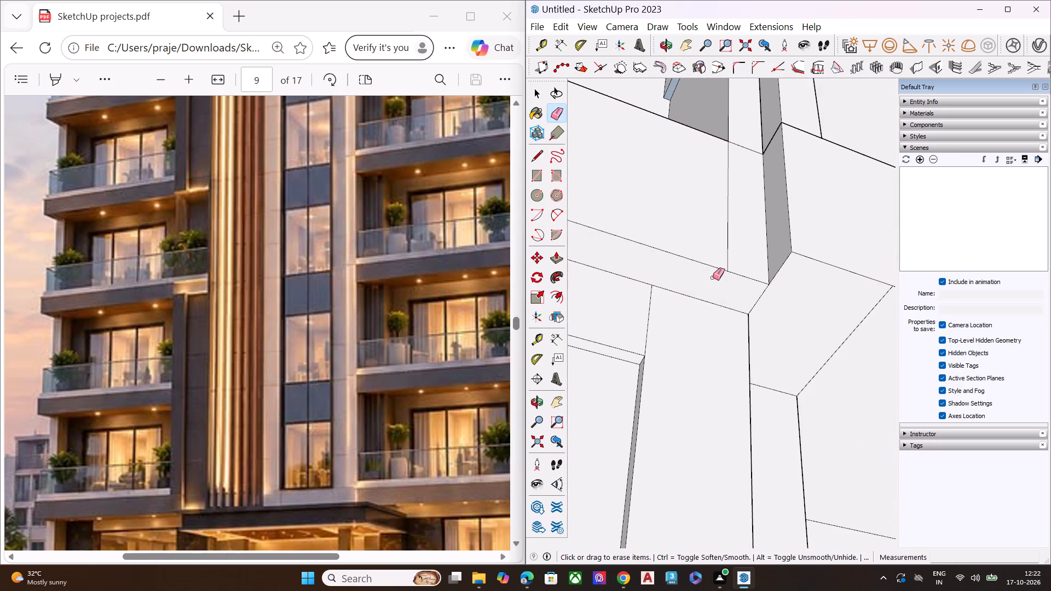
key("l")
left_click(727, 273)
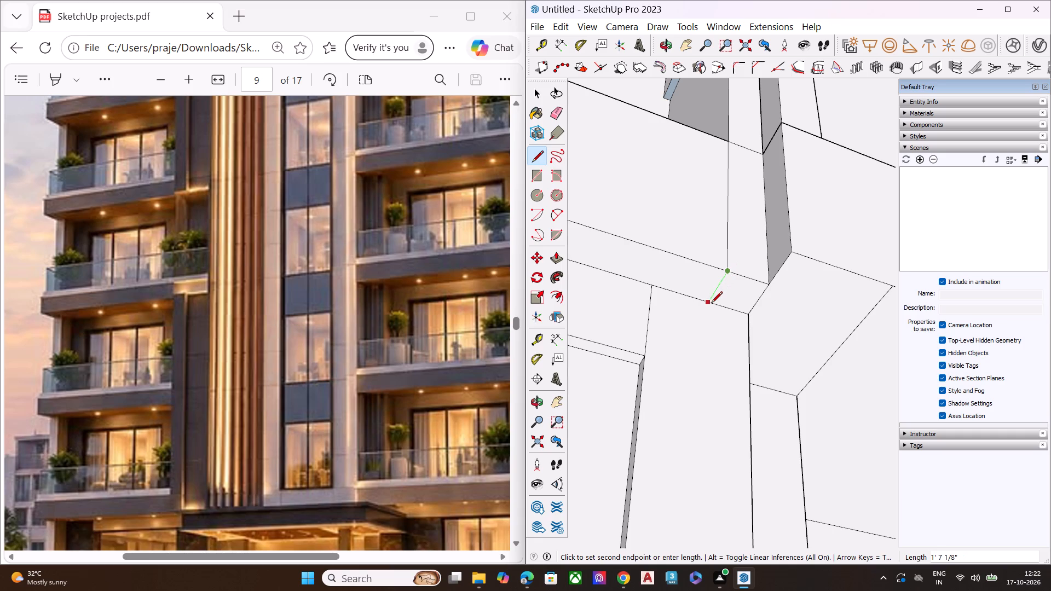
left_click(706, 302)
Draw a vertical line about 208' 6" from the short line's front endpoint down the central bay to just past the tower's base.
key("l")
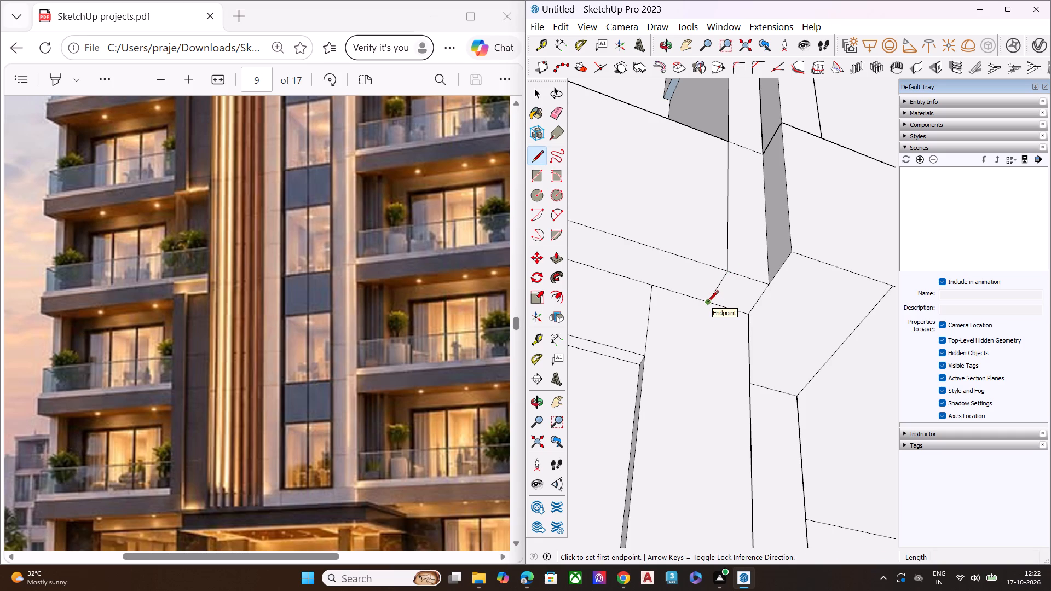
left_click(708, 303)
scroll(665, 331, "down", 18)
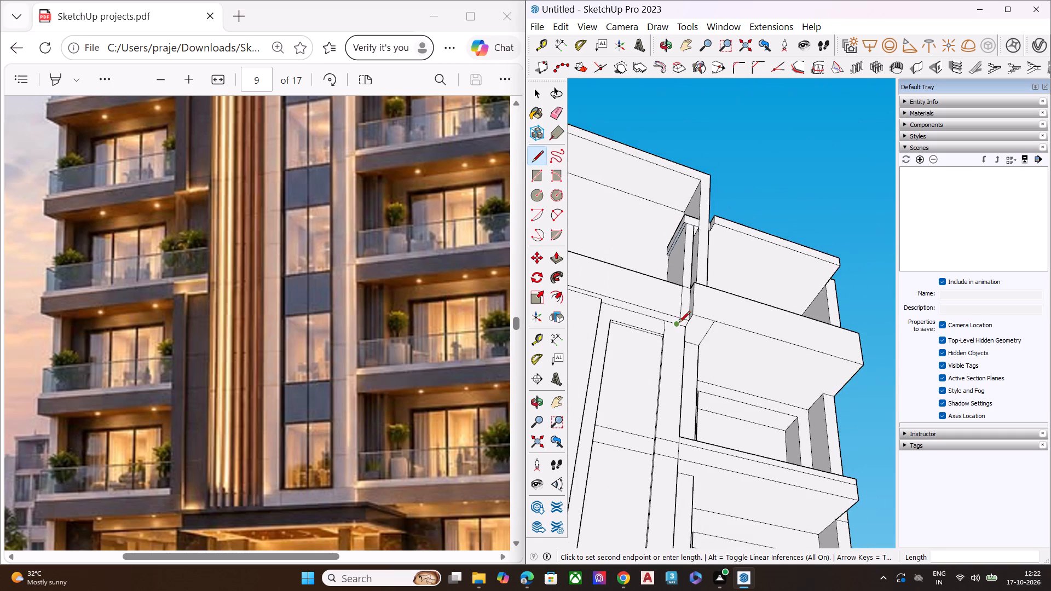
scroll(685, 320, "down", 1)
scroll(685, 320, "up", 1)
scroll(685, 320, "down", 2)
scroll(685, 320, "up", 1)
scroll(685, 320, "down", 20)
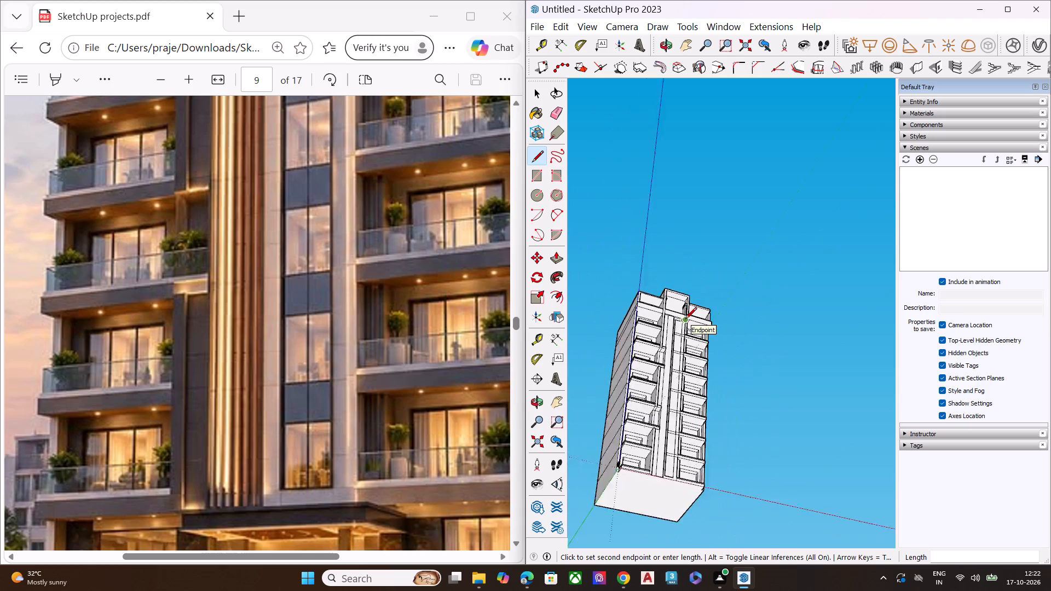
scroll(685, 320, "down", 3)
scroll(678, 425, "up", 6)
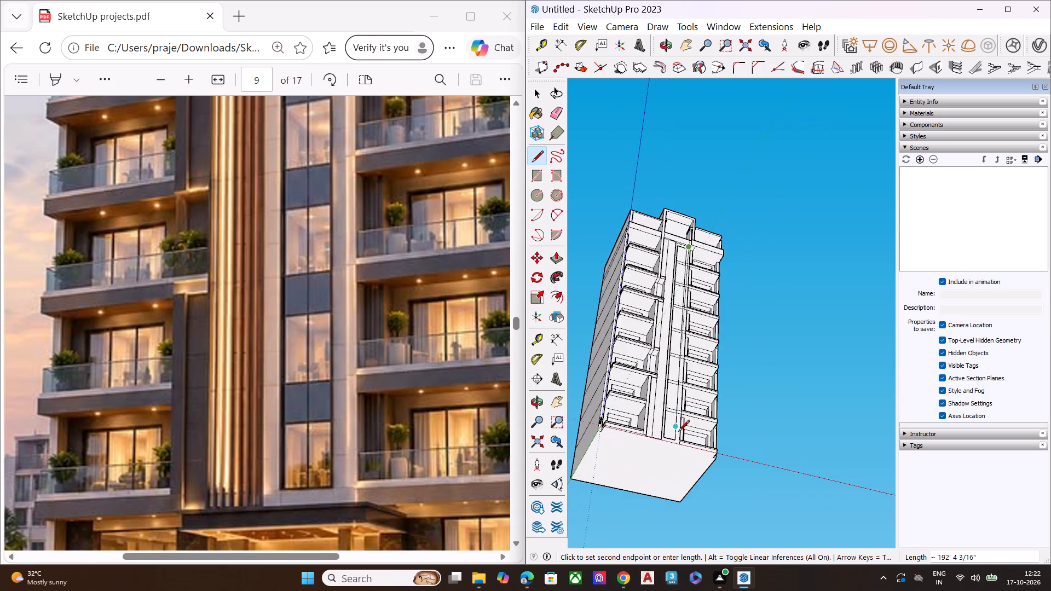
scroll(678, 435, "up", 12)
left_click(675, 458)
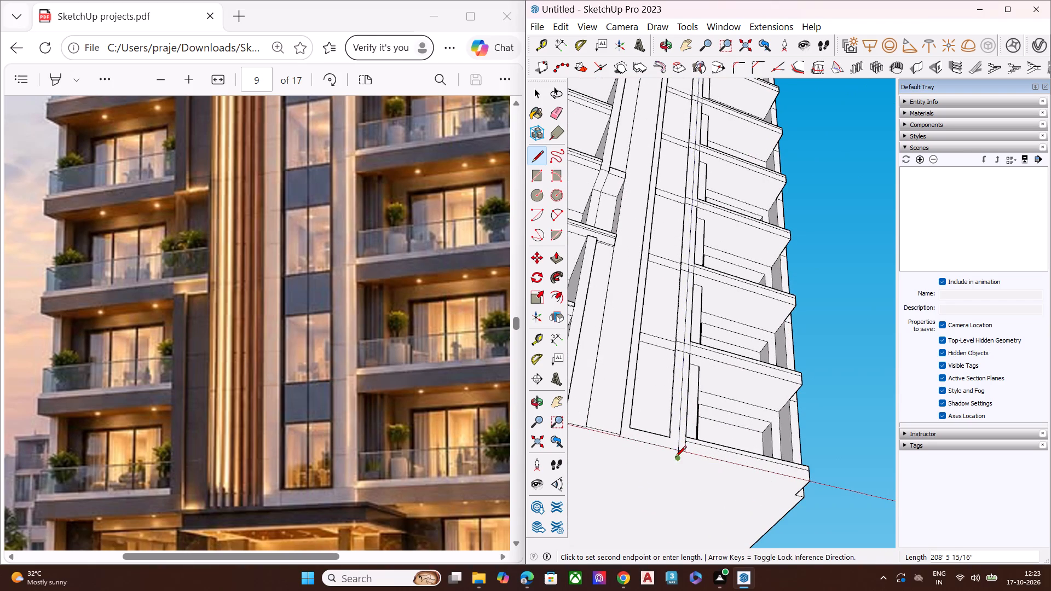
key("space")
Erase the part of the new vertical line that overhangs below the tower's base edge.
scroll(685, 443, "up", 1)
scroll(686, 440, "down", 2)
scroll(686, 439, "up", 1)
scroll(686, 439, "down", 2)
scroll(686, 439, "up", 7)
scroll(671, 479, "down", 1)
scroll(671, 479, "up", 2)
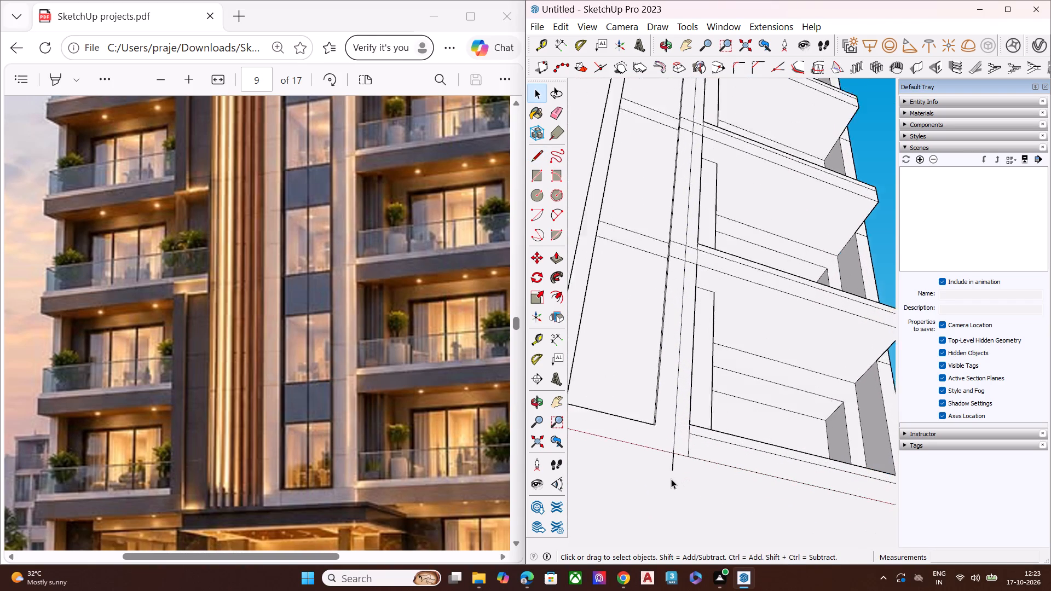
scroll(671, 479, "up", 4)
key("e")
left_click(676, 456)
left_click(673, 456)
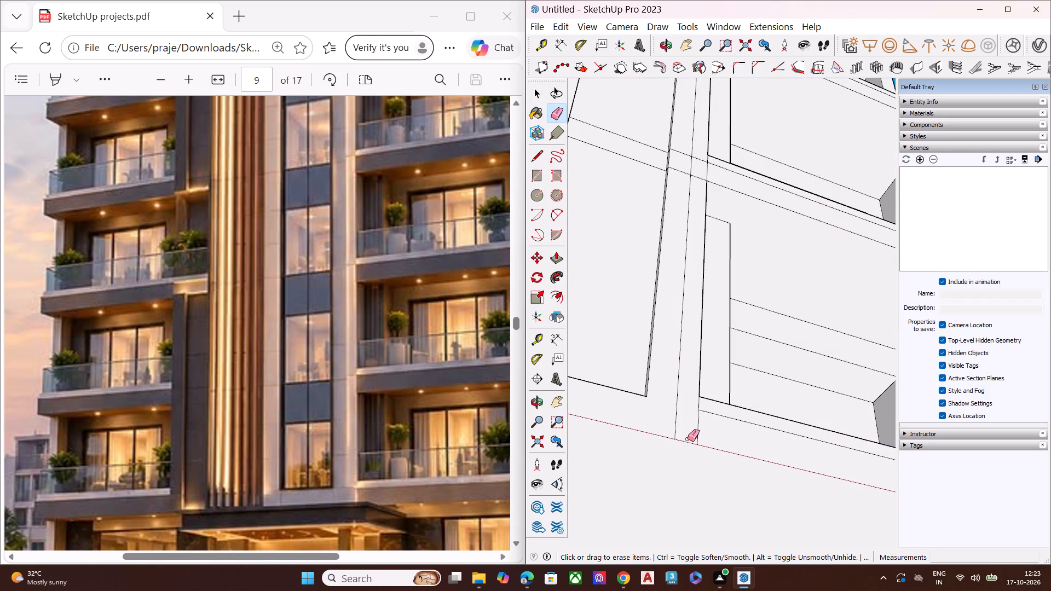
Draw a horizontal line about 1' 6" from the lowest balcony slab's edge line to the new vertical line, and erase both vertical stubs beneath it.
key("l")
left_click(700, 409)
left_click(672, 409)
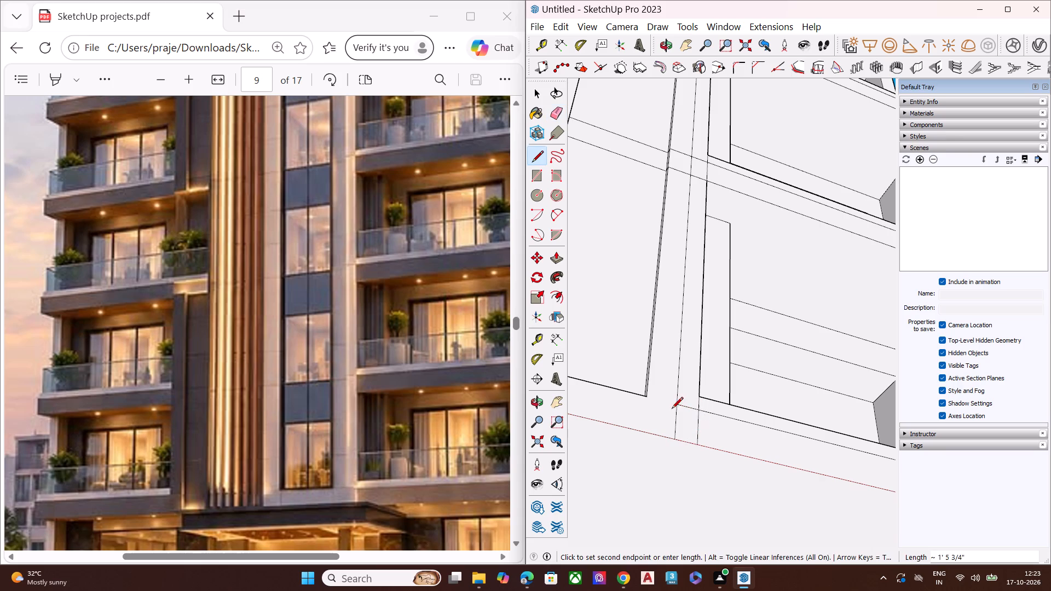
key("space")
key("e")
left_click(675, 413)
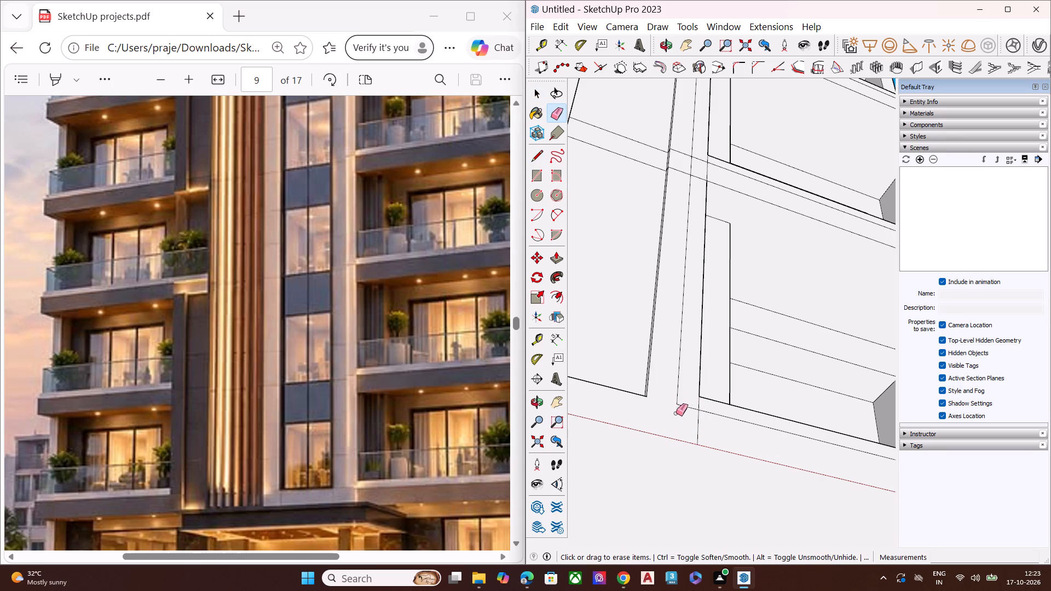
left_click(698, 421)
Erase the short vertical line running from the recessed central panel's upper corner to the top slab.
scroll(691, 378, "up", 1)
middle_click(691, 378)
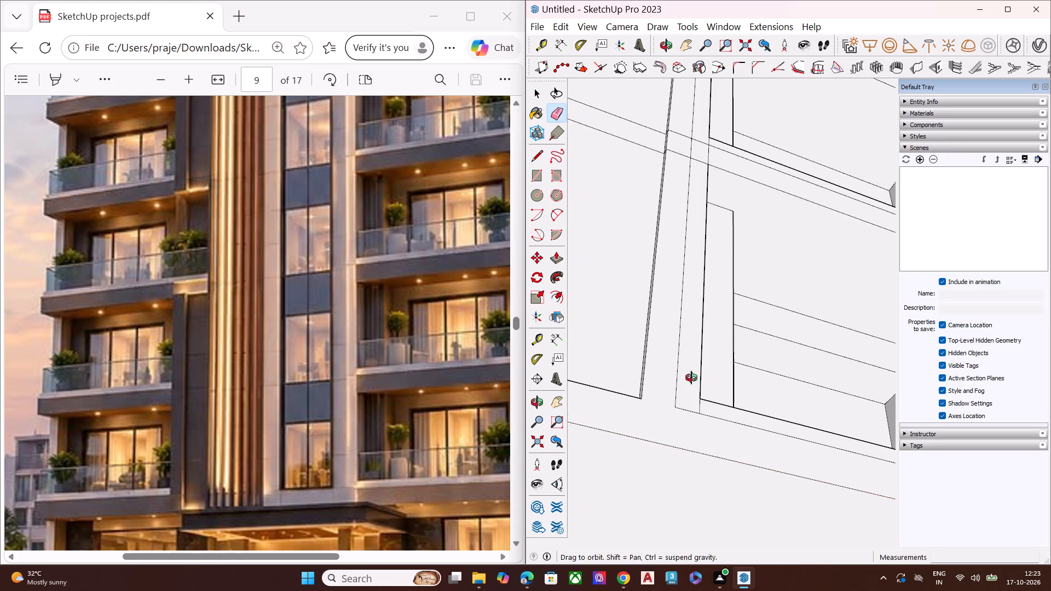
scroll(690, 348, "down", 19)
middle_click_drag(685, 226, 677, 376)
scroll(707, 178, "up", 6)
scroll(704, 177, "down", 1)
scroll(703, 178, "up", 8)
scroll(682, 210, "down", 4)
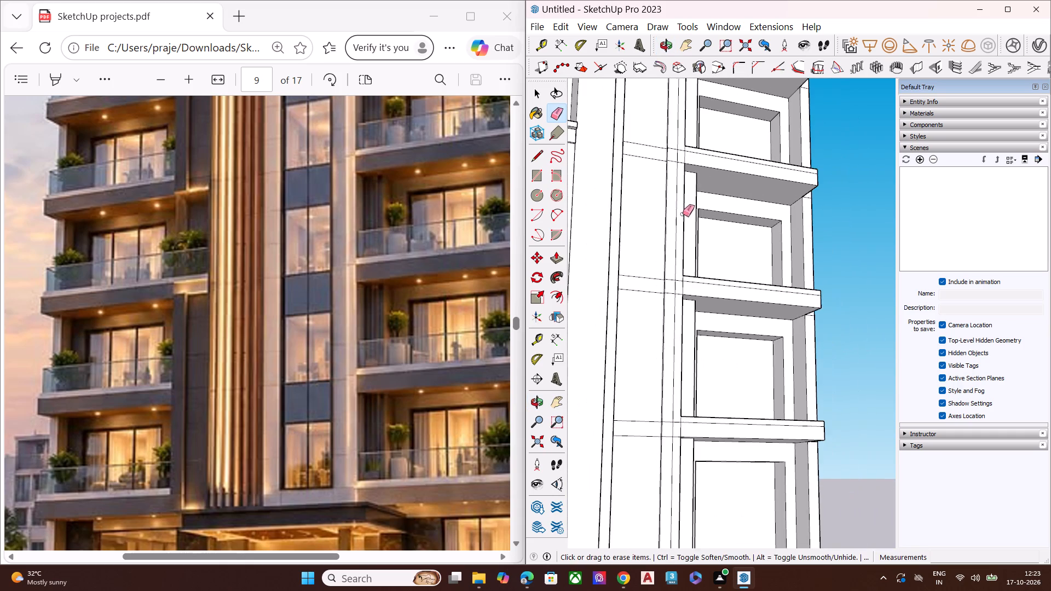
middle_click_drag(686, 212, 628, 370)
scroll(656, 343, "down", 2)
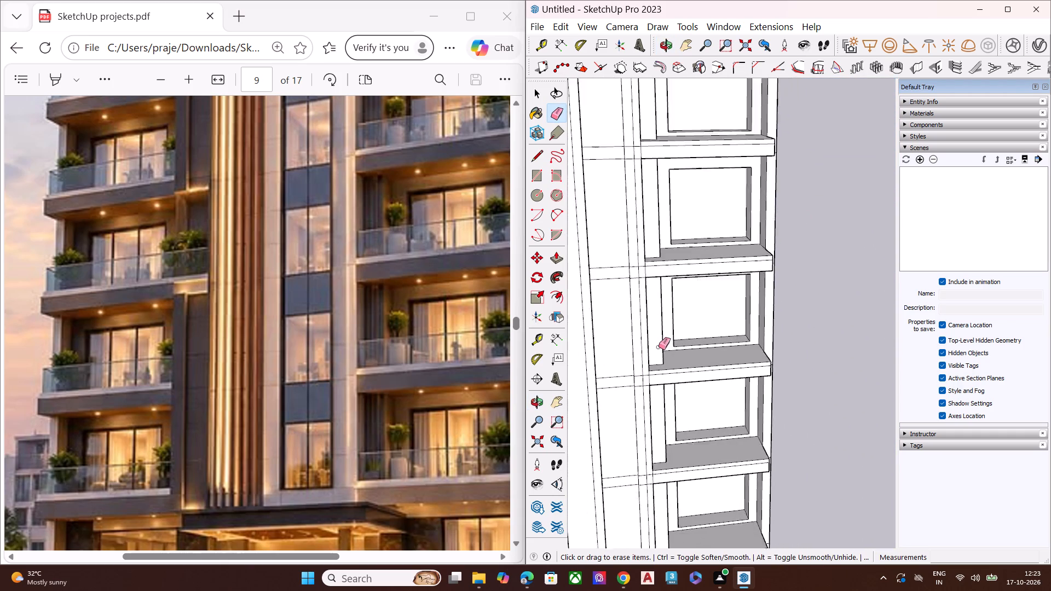
scroll(659, 347, "down", 3)
scroll(646, 265, "down", 7)
scroll(631, 174, "up", 4)
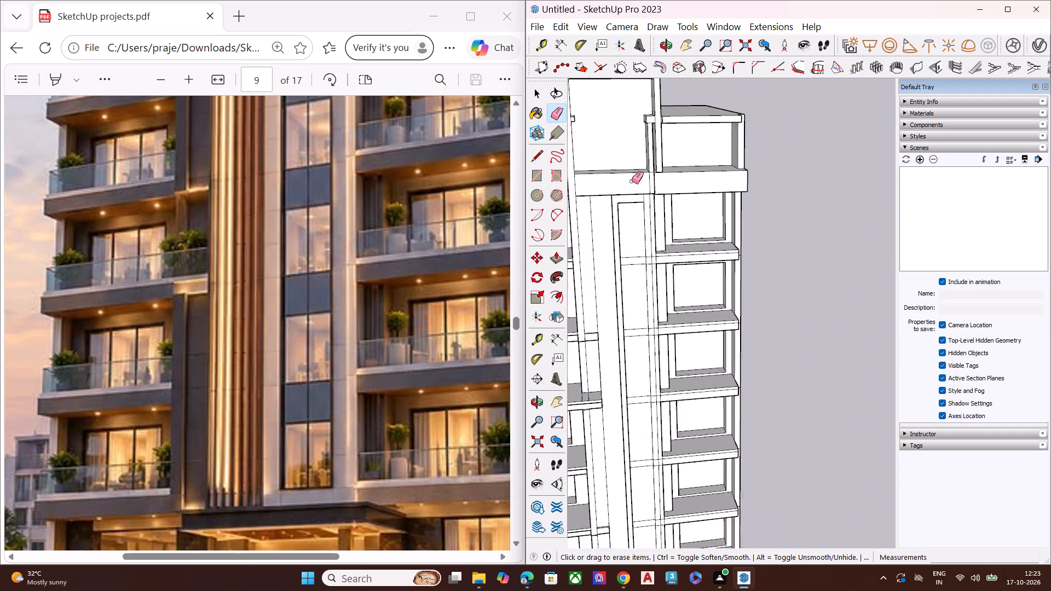
scroll(632, 181, "up", 17)
scroll(650, 190, "up", 5)
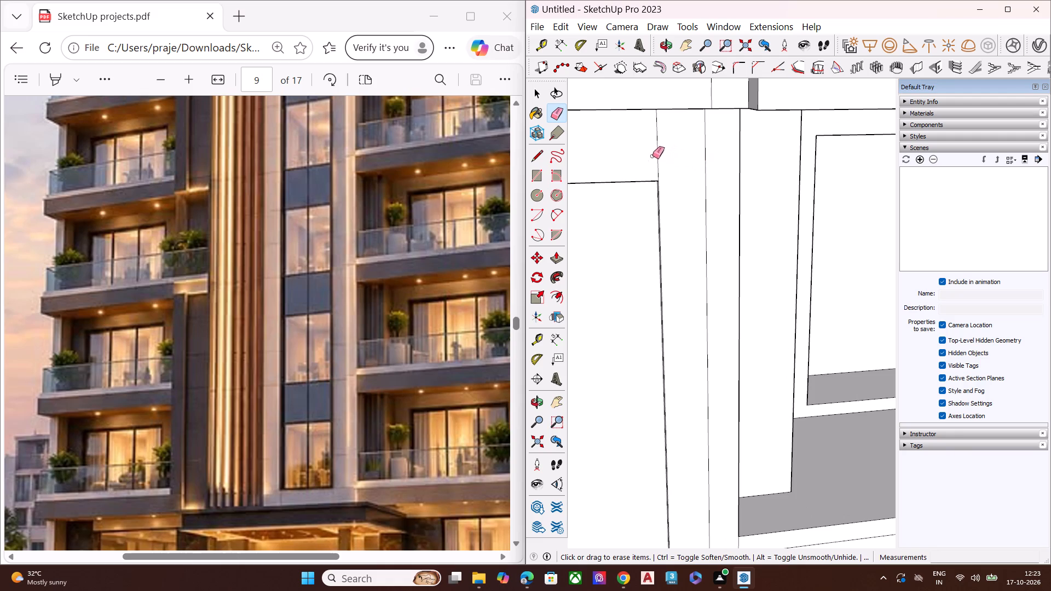
left_click(655, 155)
left_click(657, 154)
Erase the two horizontal slab lines crossing the narrow strip between the new vertical line and the balcony-side edge at an upper floor.
scroll(640, 165, "down", 3)
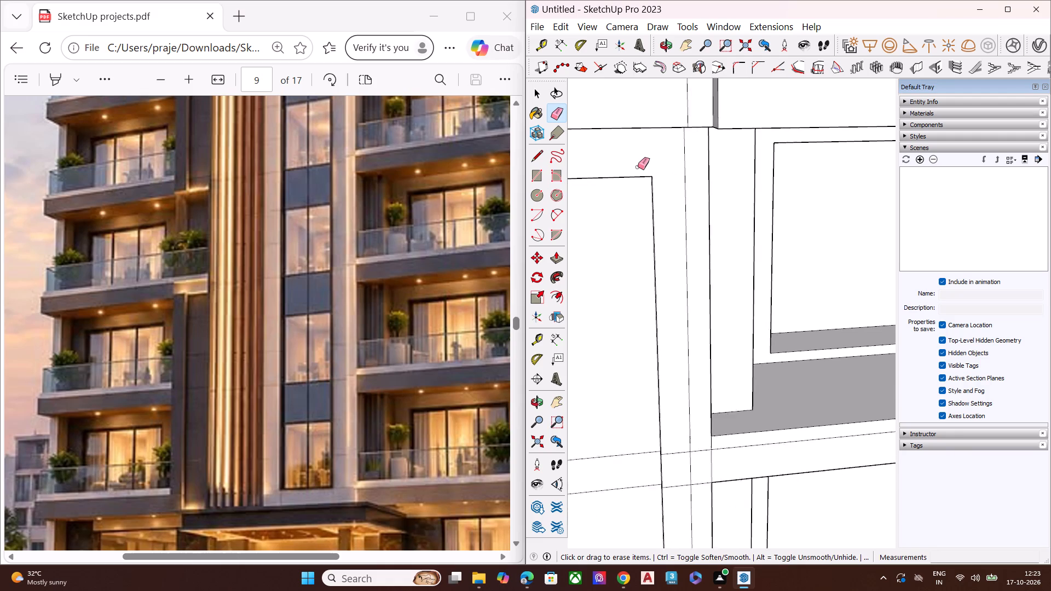
scroll(638, 167, "down", 2)
scroll(638, 167, "up", 1)
scroll(623, 171, "down", 9)
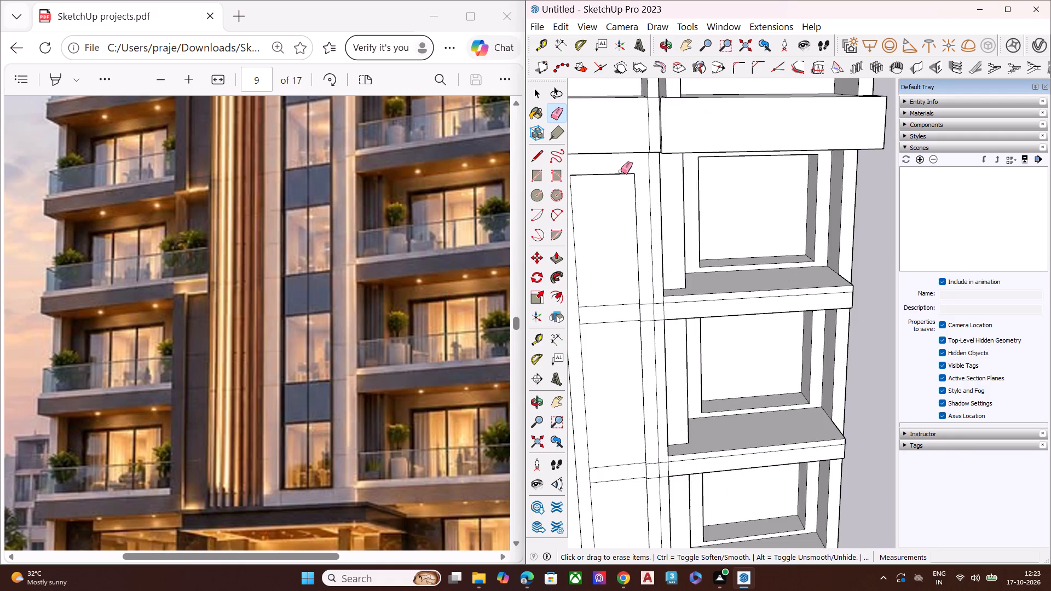
scroll(621, 171, "down", 8)
scroll(627, 230, "up", 5)
scroll(631, 244, "down", 2)
scroll(631, 244, "up", 11)
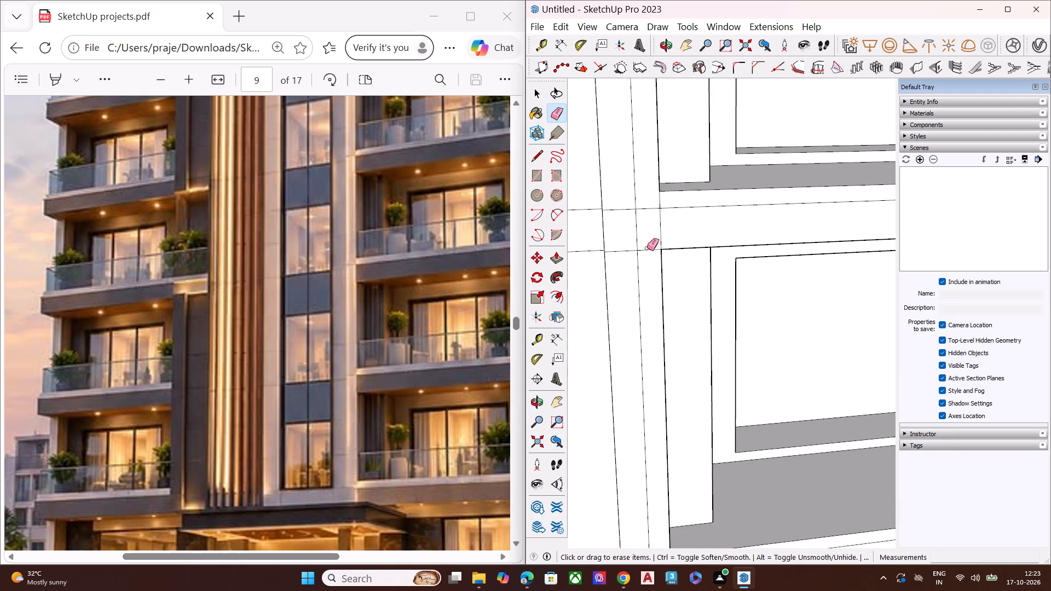
scroll(643, 217, "up", 6)
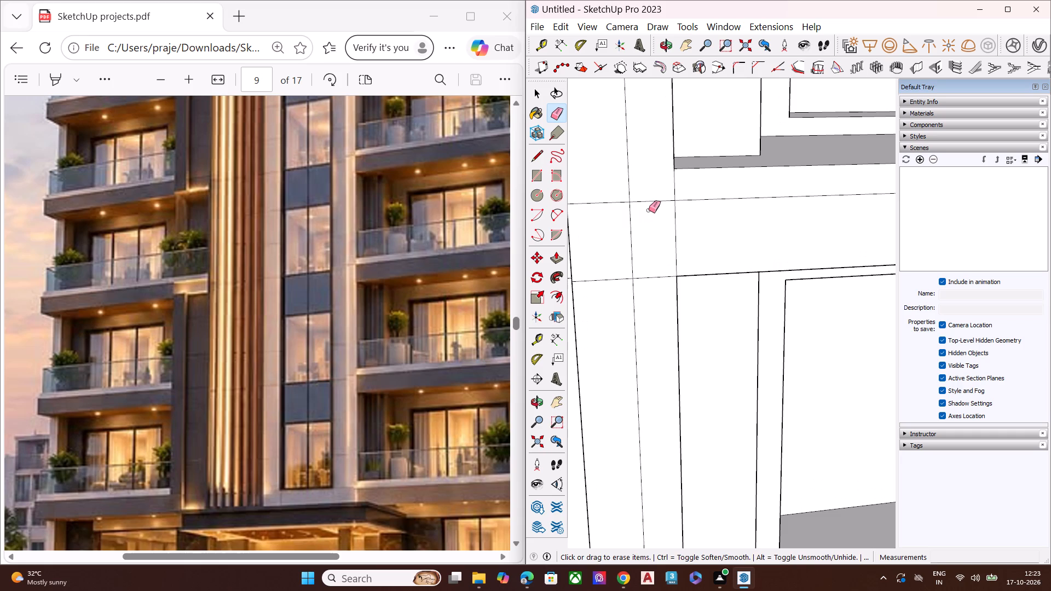
left_click(654, 199)
left_click(654, 201)
left_click(657, 277)
Erase the two horizontal slab lines crossing the narrow vertical strip at the next balcony slab down.
scroll(645, 205, "down", 10)
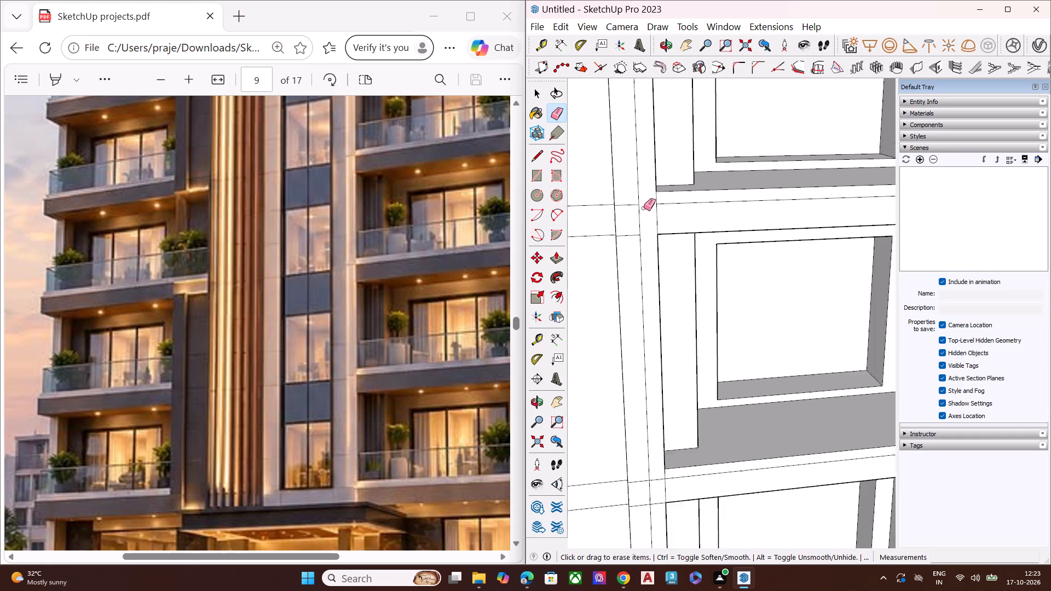
scroll(644, 208, "down", 1)
scroll(648, 372, "up", 7)
scroll(629, 311, "down", 9)
scroll(644, 274, "up", 3)
scroll(644, 274, "down", 3)
scroll(640, 417, "up", 2)
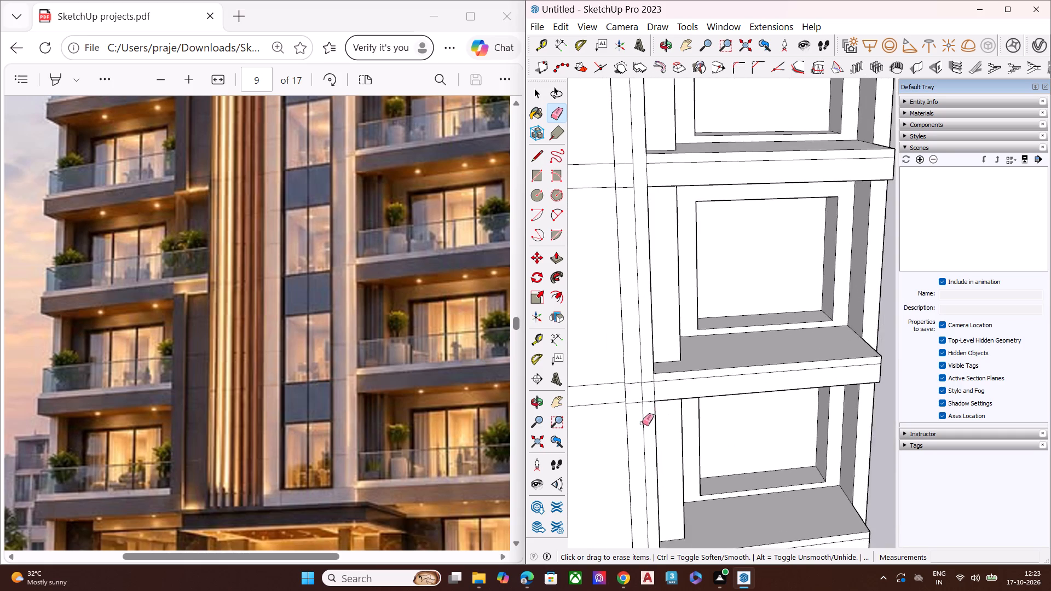
scroll(642, 423, "up", 6)
scroll(660, 376, "up", 8)
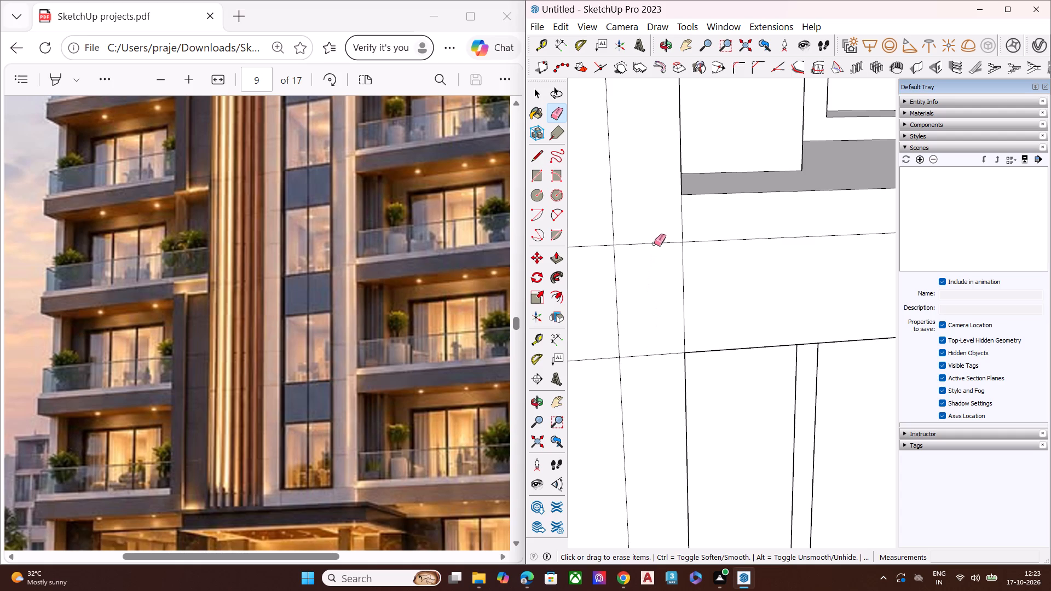
left_click(654, 244)
left_click(655, 356)
Erase the pair of slab lines crossing the narrow vertical strip at the following balcony slab below.
scroll(632, 251, "down", 2)
scroll(632, 251, "up", 1)
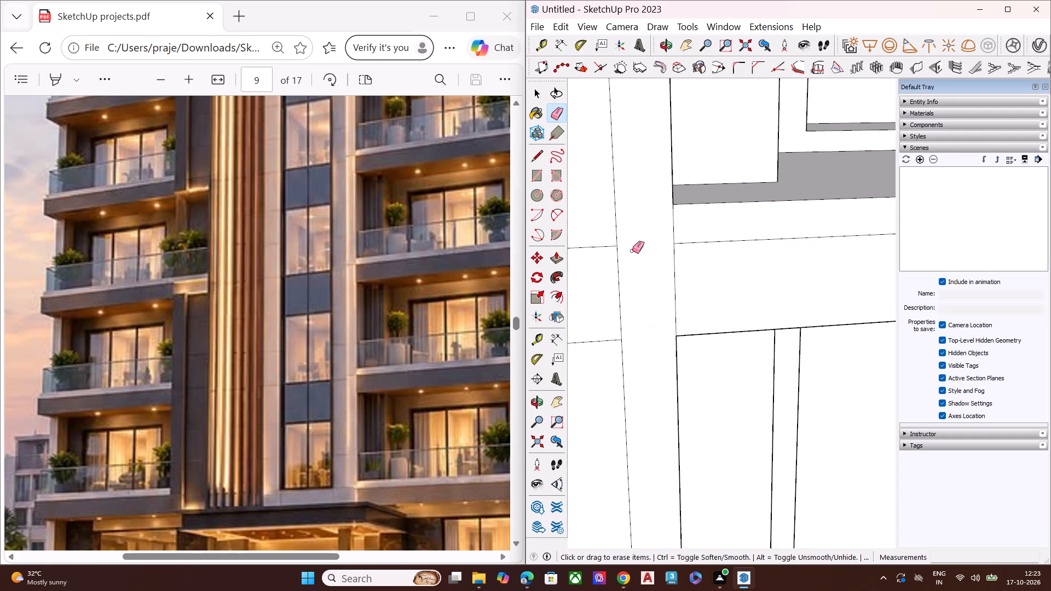
scroll(632, 251, "down", 5)
scroll(632, 251, "up", 1)
scroll(632, 251, "down", 12)
scroll(646, 407, "up", 2)
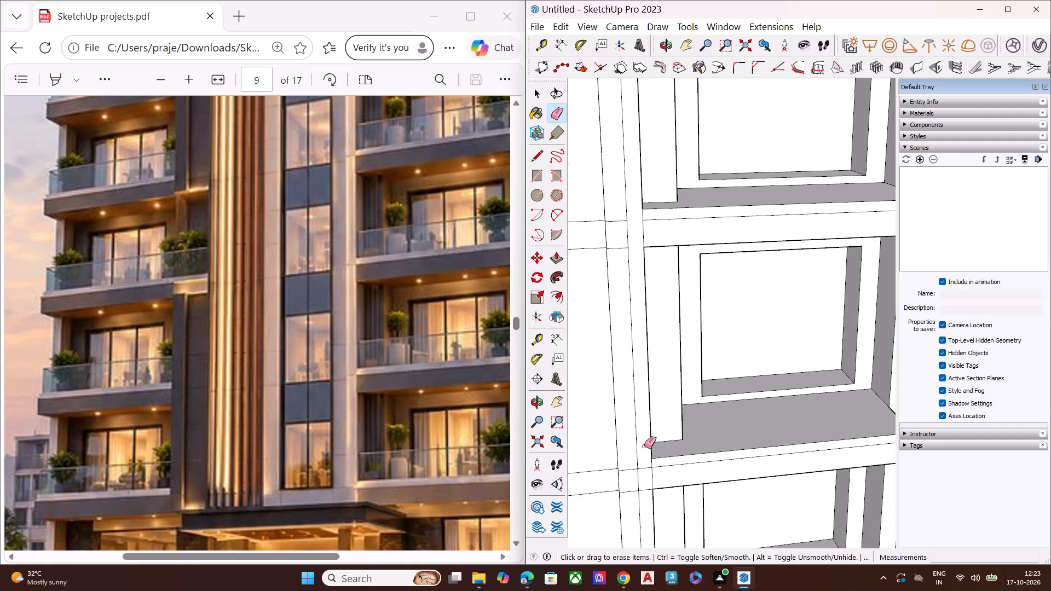
scroll(644, 446, "up", 3)
scroll(642, 479, "down", 1)
scroll(642, 479, "up", 6)
left_click(651, 473)
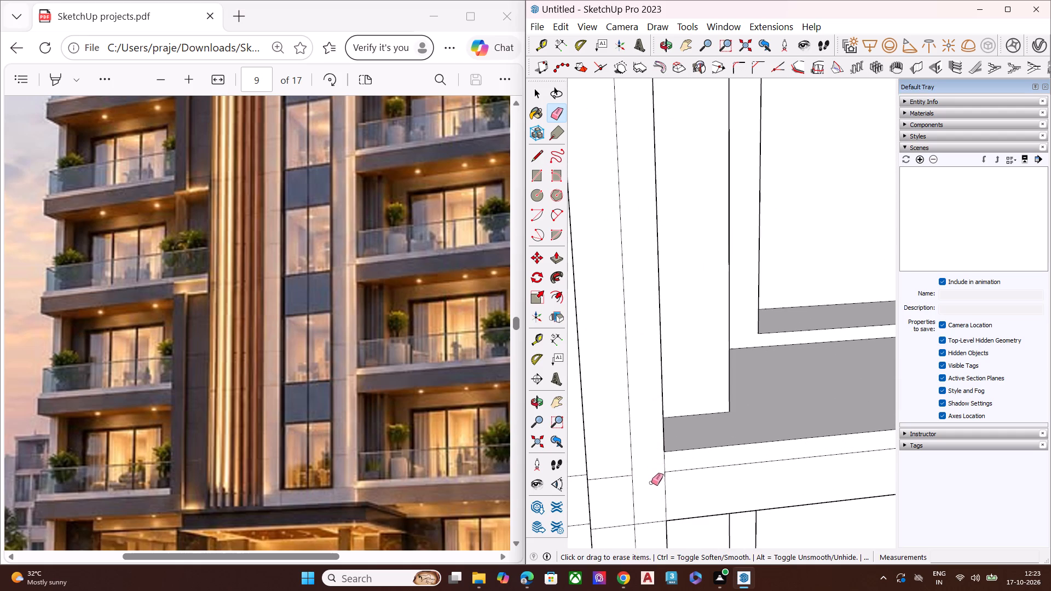
left_click(656, 520)
Erase the pair of slab lines crossing the narrow vertical strip one more balcony slab further down.
scroll(630, 252, "down", 3)
scroll(630, 248, "up", 1)
scroll(631, 247, "down", 5)
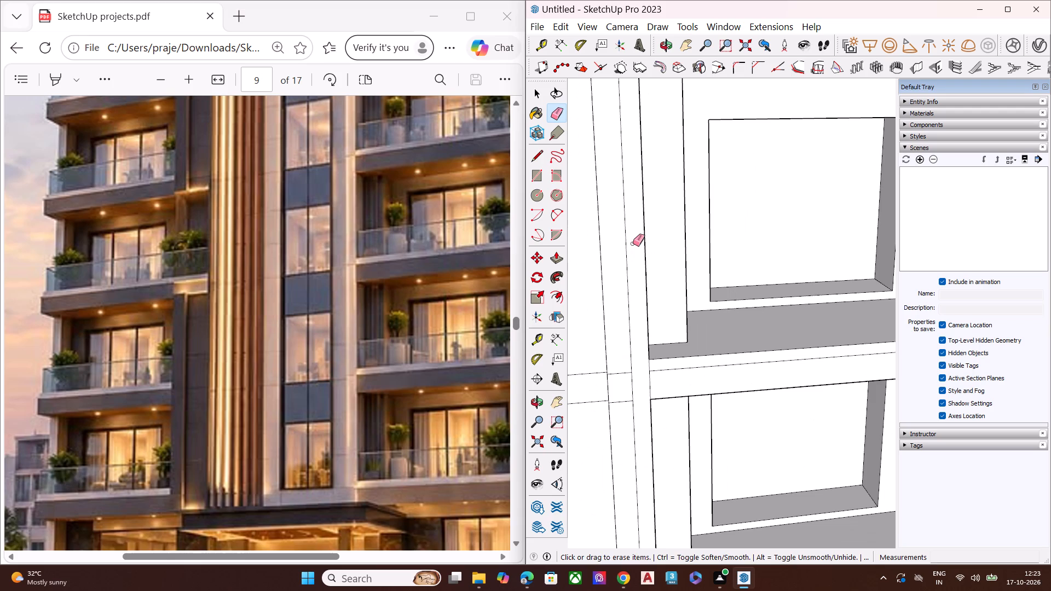
scroll(633, 244, "down", 8)
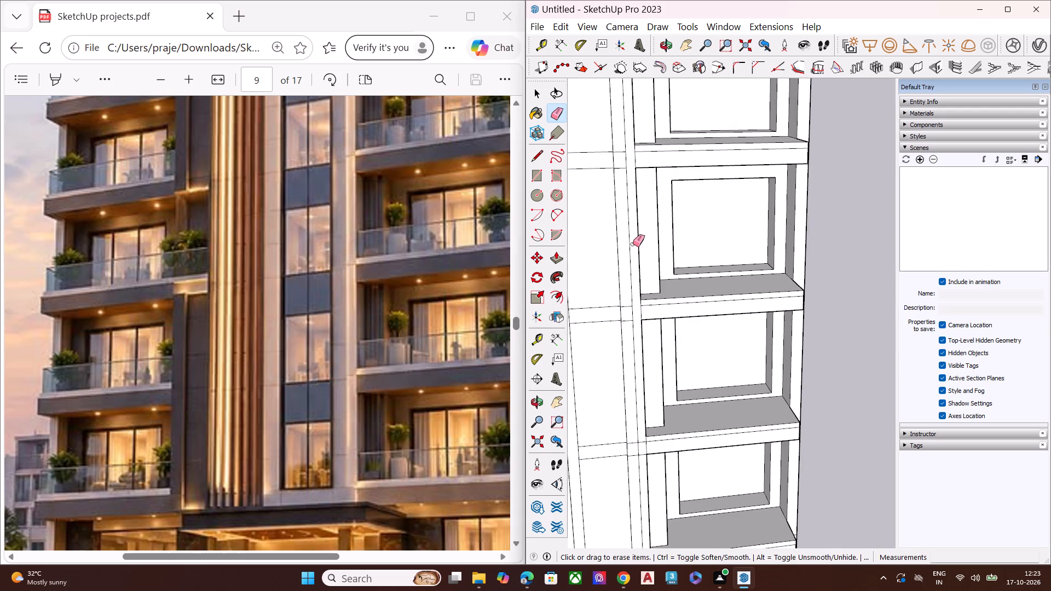
scroll(633, 244, "down", 6)
scroll(642, 369, "up", 5)
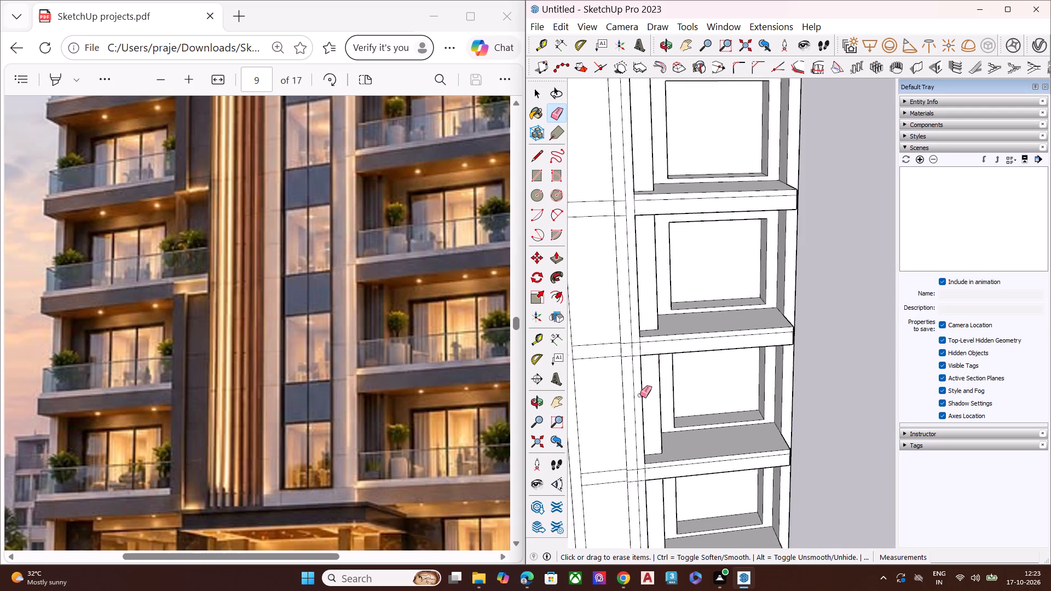
scroll(640, 395, "up", 9)
scroll(642, 312, "up", 10)
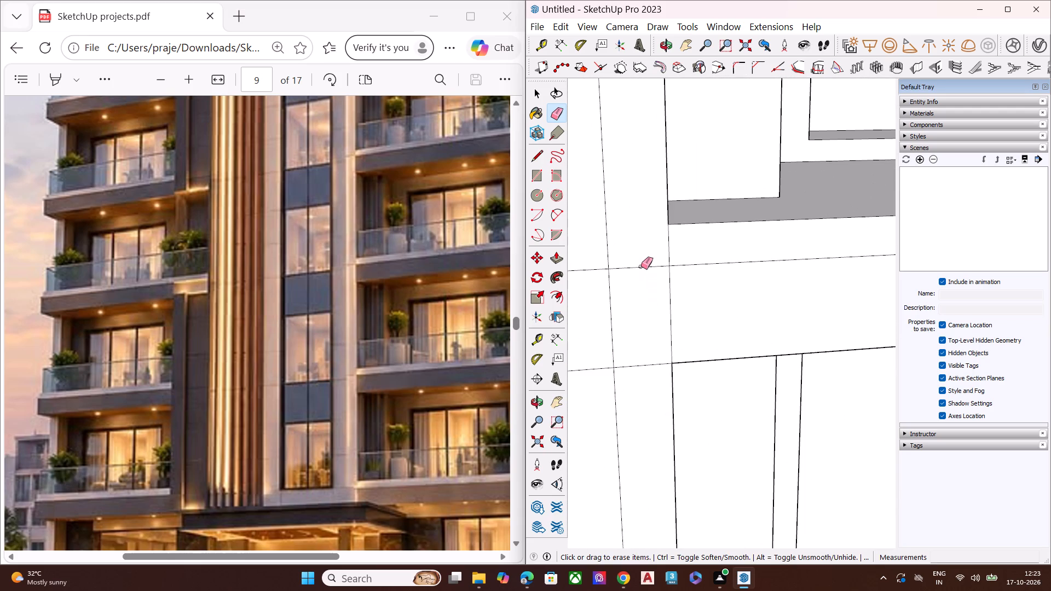
left_click(641, 266)
left_click(655, 363)
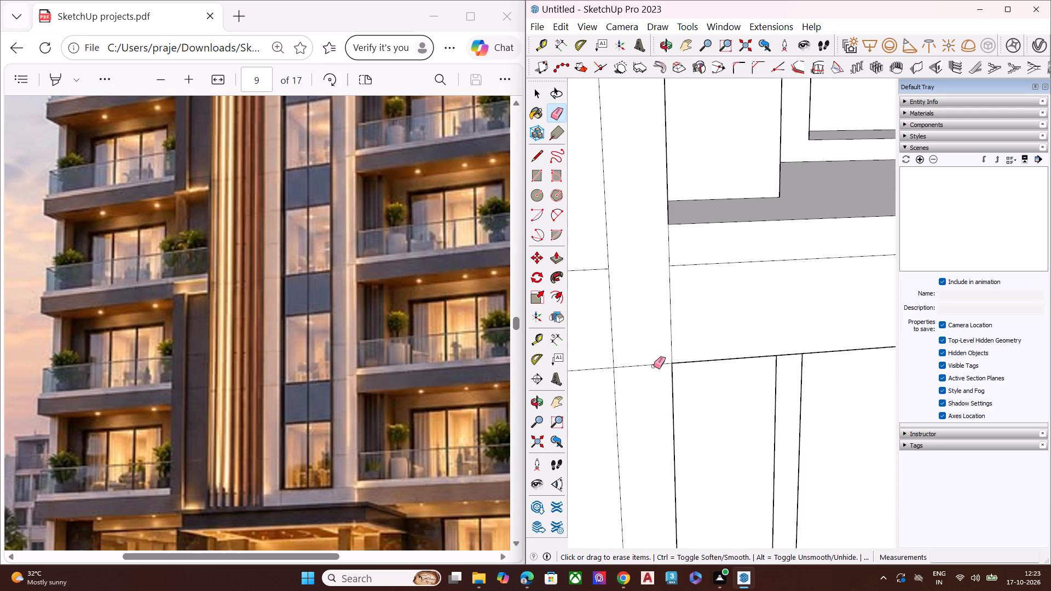
left_click(654, 366)
Erase the two horizontal slab lines crossing the narrow vertical strip at the next balcony slab down.
scroll(651, 323, "down", 8)
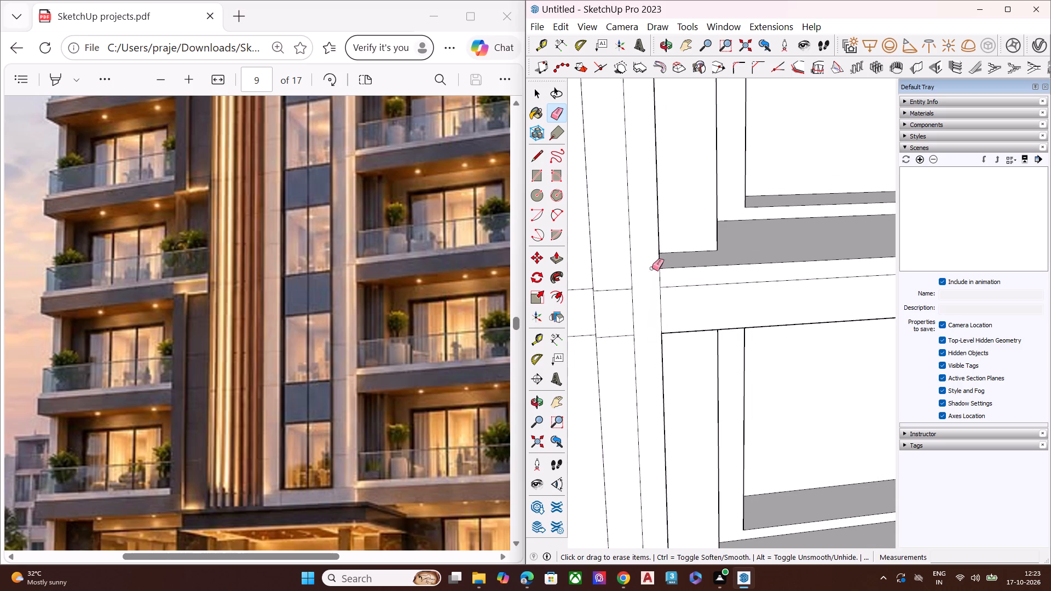
scroll(649, 180, "down", 13)
scroll(648, 194, "up", 1)
scroll(648, 194, "down", 6)
scroll(621, 416, "up", 7)
middle_click_drag(681, 305, 765, 273)
scroll(802, 207, "up", 10)
scroll(761, 204, "down", 4)
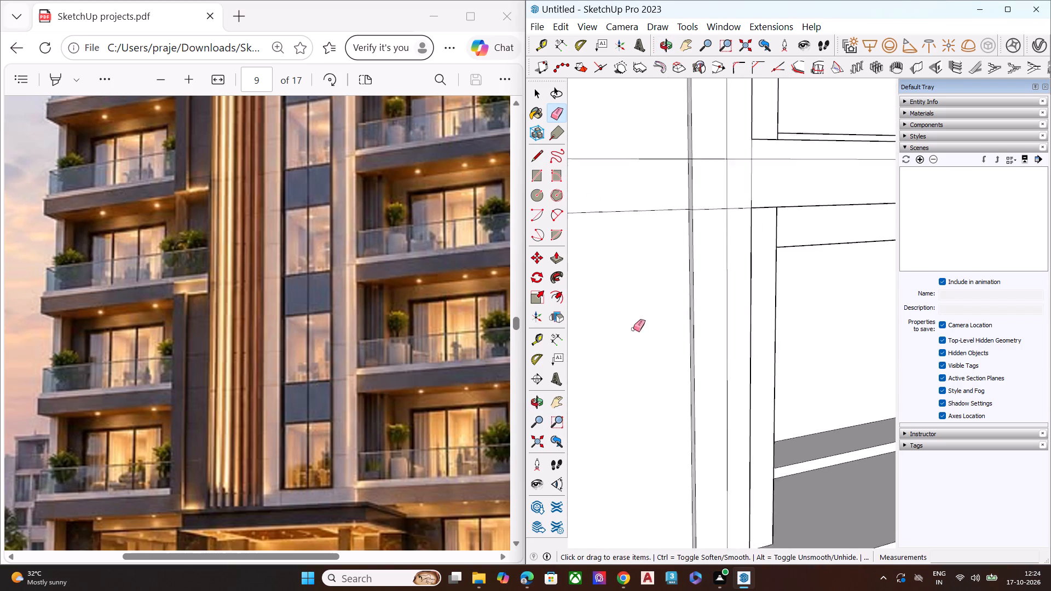
scroll(633, 329, "down", 3)
middle_click_drag(673, 282, 614, 374)
scroll(630, 323, "up", 2)
scroll(632, 316, "down", 1)
scroll(632, 315, "up", 5)
left_click(673, 281)
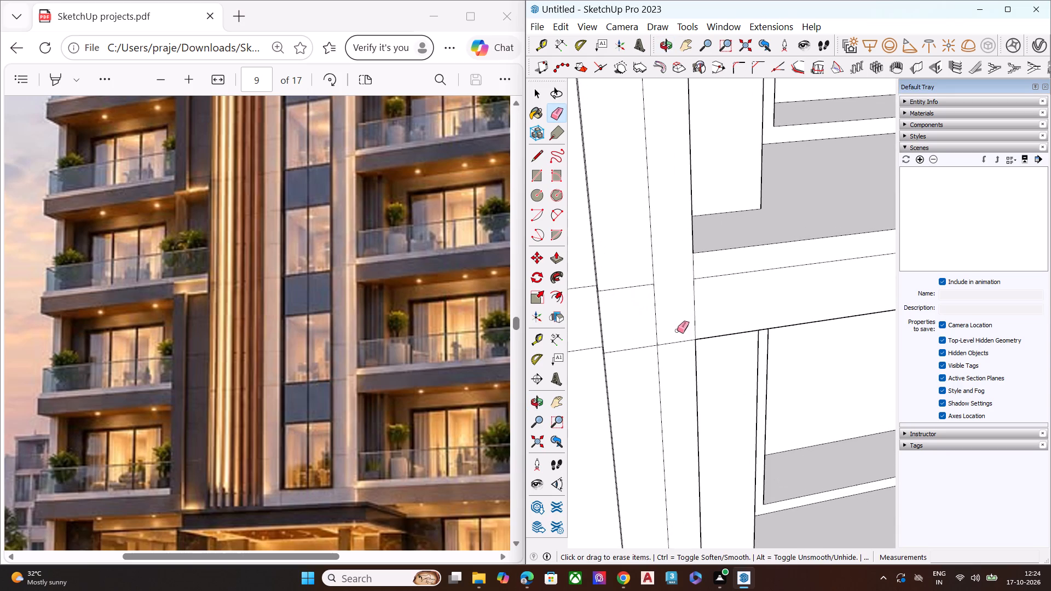
left_click(679, 343)
Erase the pair of slab lines crossing the narrow vertical strip at the following balcony slab below.
scroll(668, 279, "down", 2)
scroll(668, 278, "up", 1)
scroll(668, 278, "down", 1)
scroll(668, 278, "up", 1)
scroll(668, 278, "down", 12)
scroll(681, 477, "up", 6)
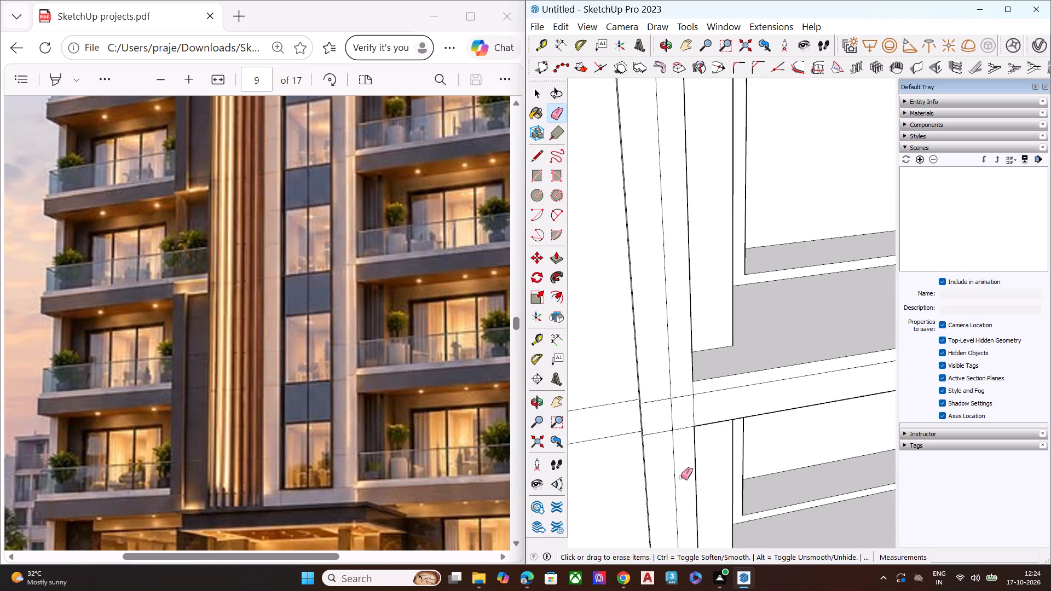
scroll(681, 477, "up", 3)
scroll(682, 433, "up", 8)
left_click(699, 395)
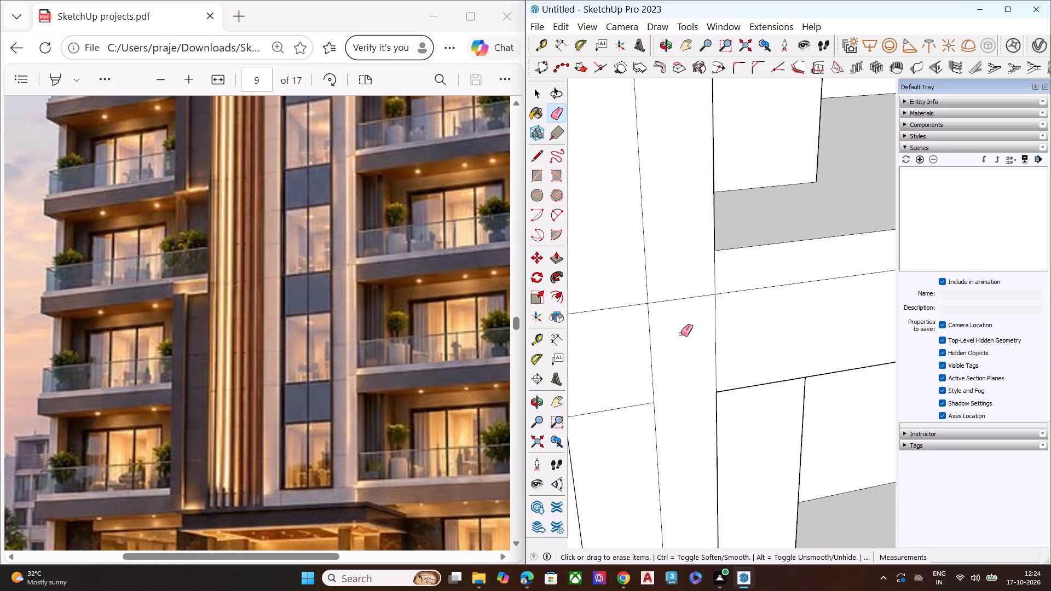
left_click(679, 299)
Erase the pair of slab lines crossing the narrow vertical strip at the lowest balcony slab above the building base.
scroll(665, 305, "down", 4)
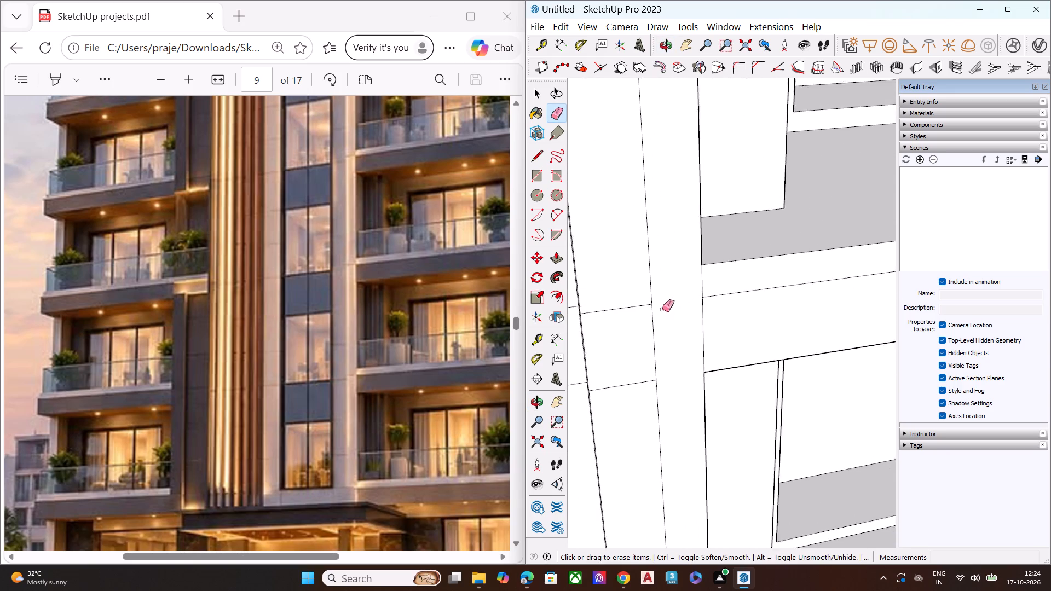
scroll(662, 309, "down", 7)
scroll(667, 302, "up", 1)
scroll(667, 302, "down", 8)
scroll(667, 474, "up", 5)
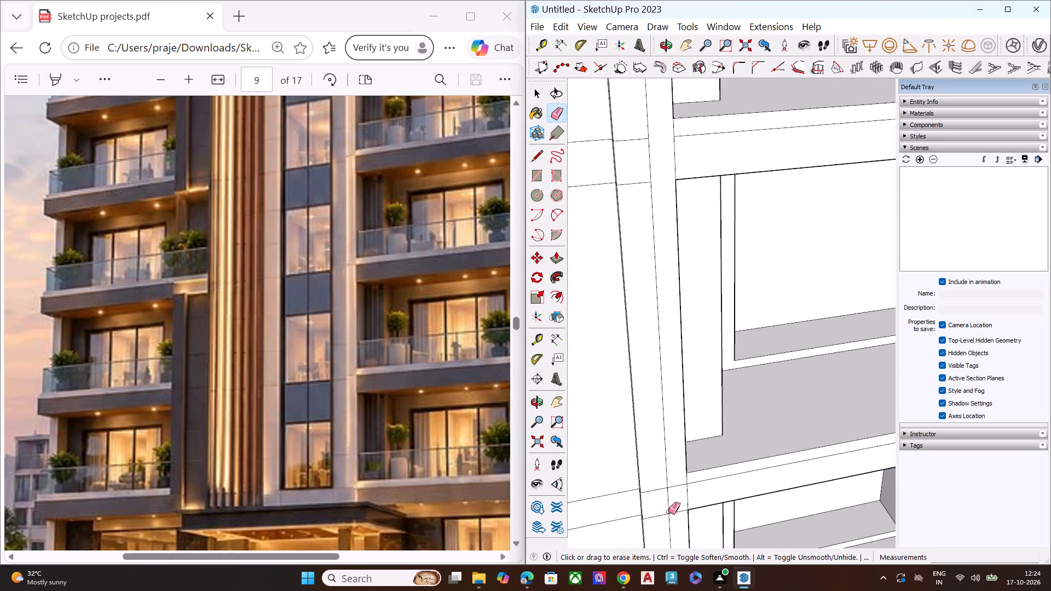
scroll(663, 438, "down", 8)
scroll(682, 391, "down", 6)
scroll(674, 522, "up", 6)
scroll(675, 452, "up", 2)
scroll(673, 438, "down", 3)
scroll(672, 435, "up", 6)
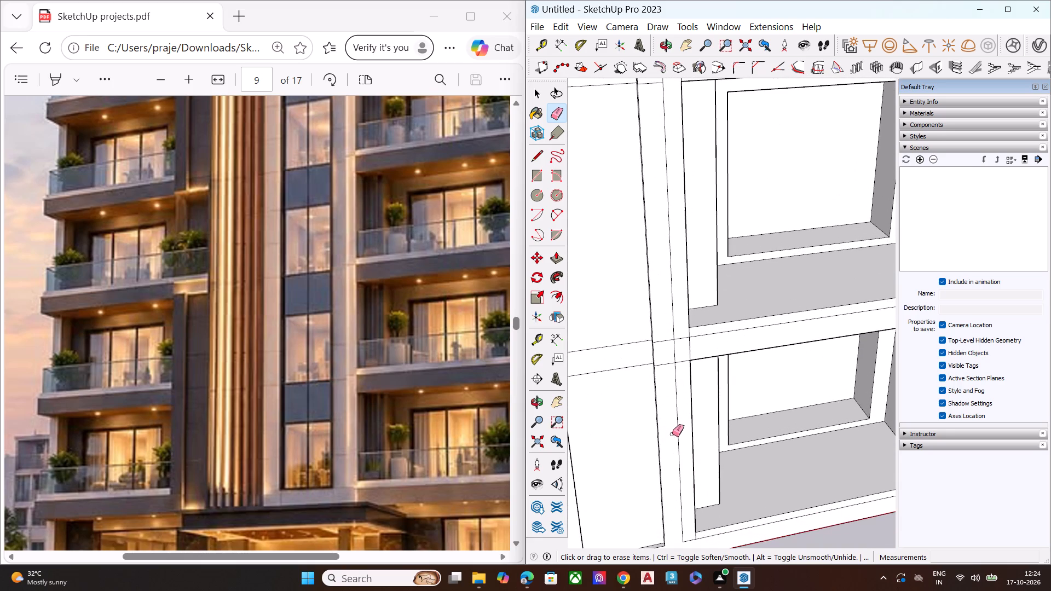
scroll(685, 380, "up", 1)
scroll(688, 376, "down", 1)
scroll(688, 375, "up", 7)
left_click(674, 349)
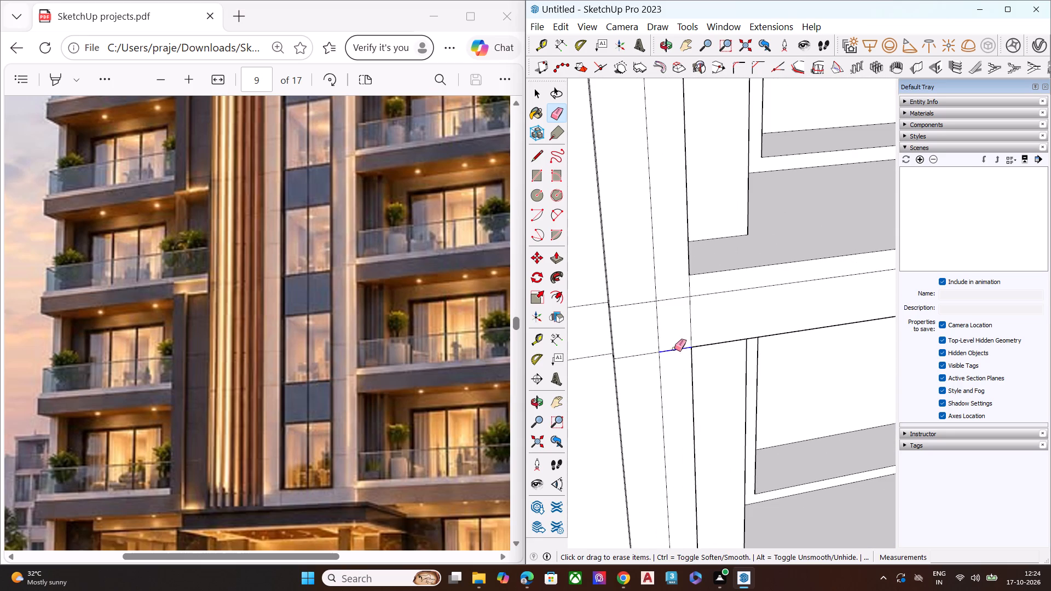
left_click(667, 299)
Push/Pull the cleaned full-height vertical strip beside the balconies slightly outward from the façade.
scroll(682, 336, "down", 4)
scroll(686, 360, "up", 1)
scroll(686, 361, "down", 4)
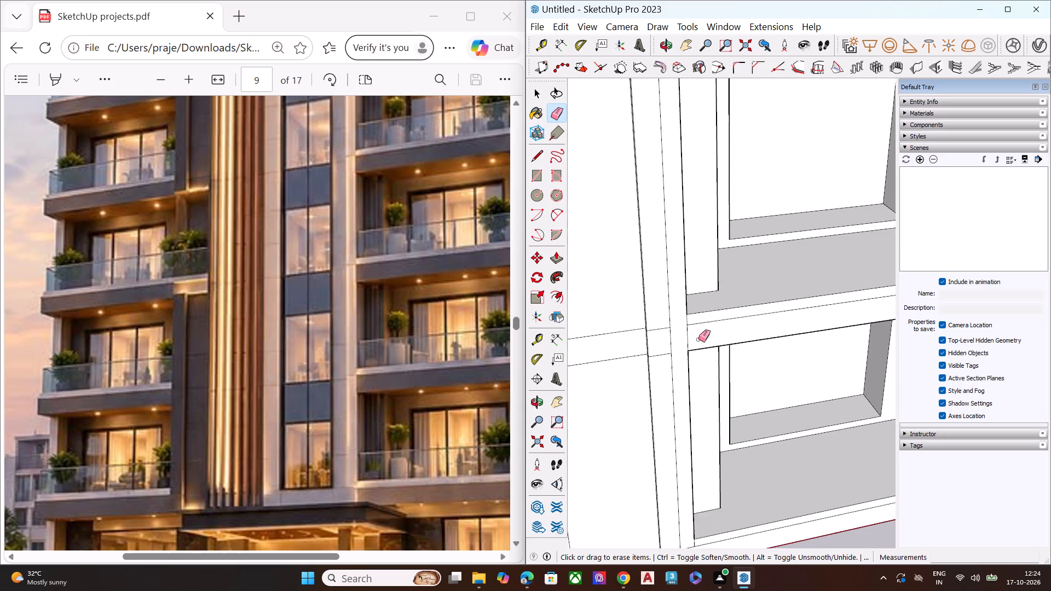
scroll(693, 350, "down", 12)
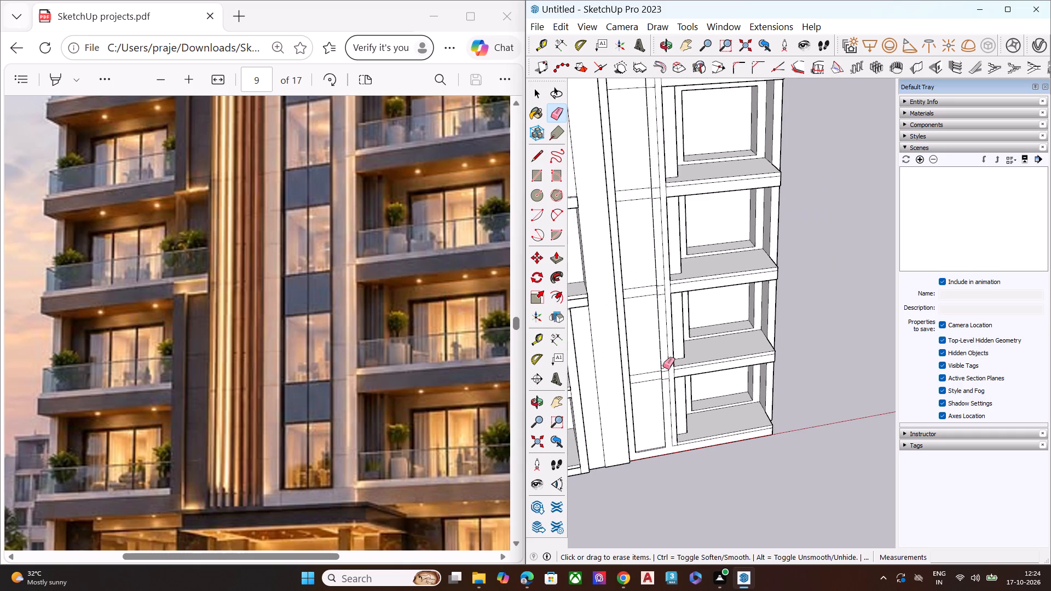
middle_click_drag(664, 362, 685, 424)
scroll(660, 239, "up", 3)
scroll(668, 205, "down", 1)
scroll(668, 204, "up", 5)
key("space")
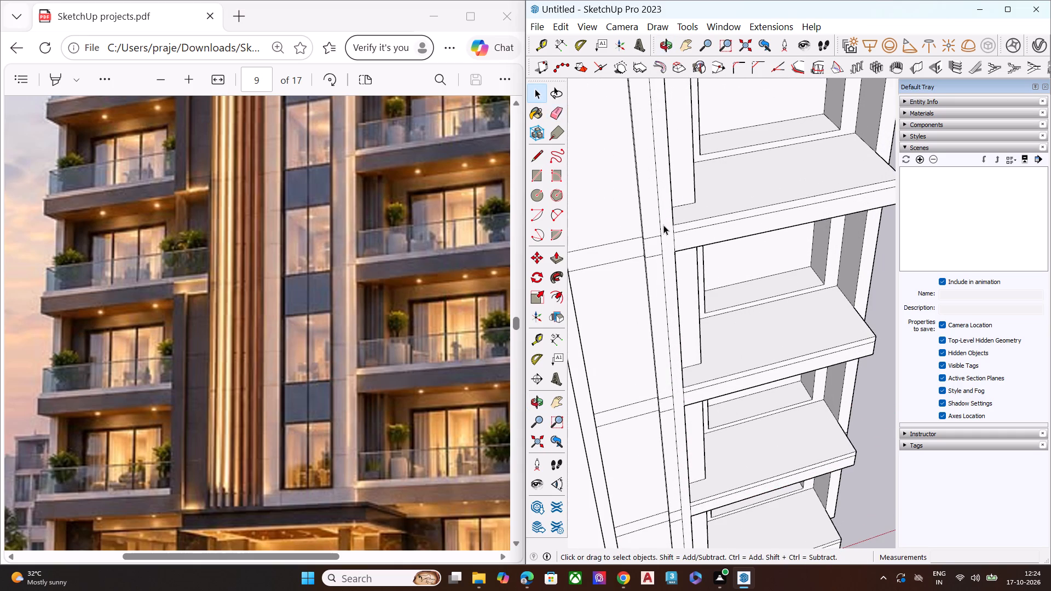
left_click(663, 225)
key("p")
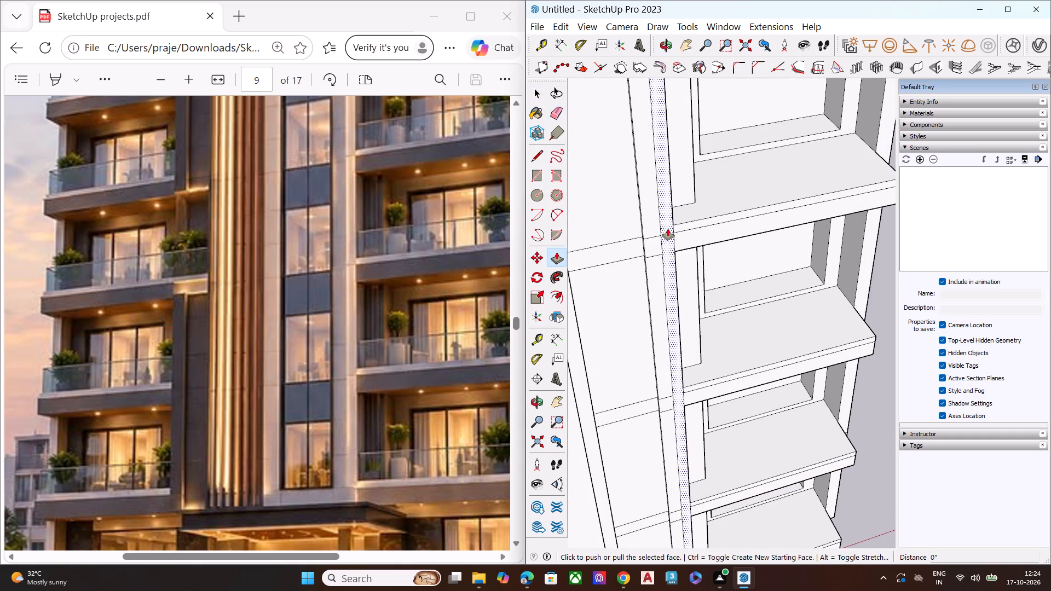
left_click(668, 229)
middle_click_drag(669, 238, 652, 386)
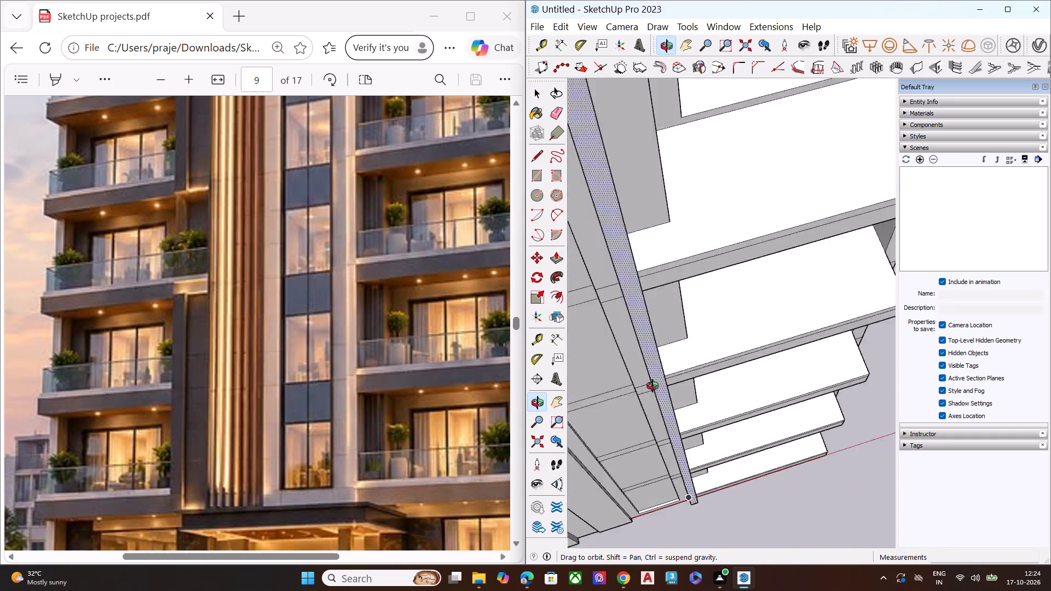
middle_click_drag(652, 386, 766, 421)
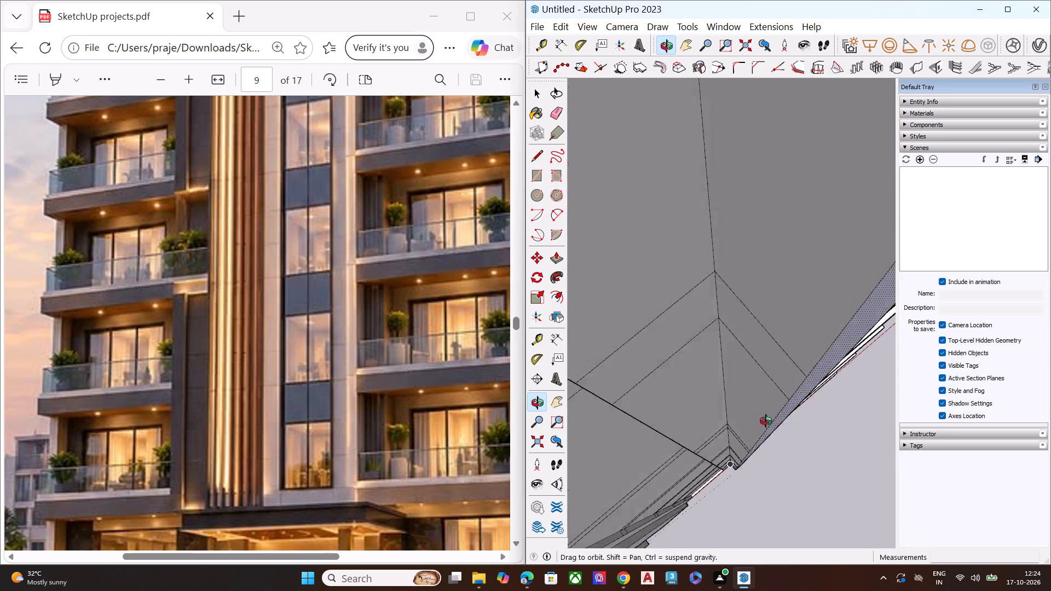
middle_click_drag(766, 421, 766, 421)
scroll(759, 425, "up", 1)
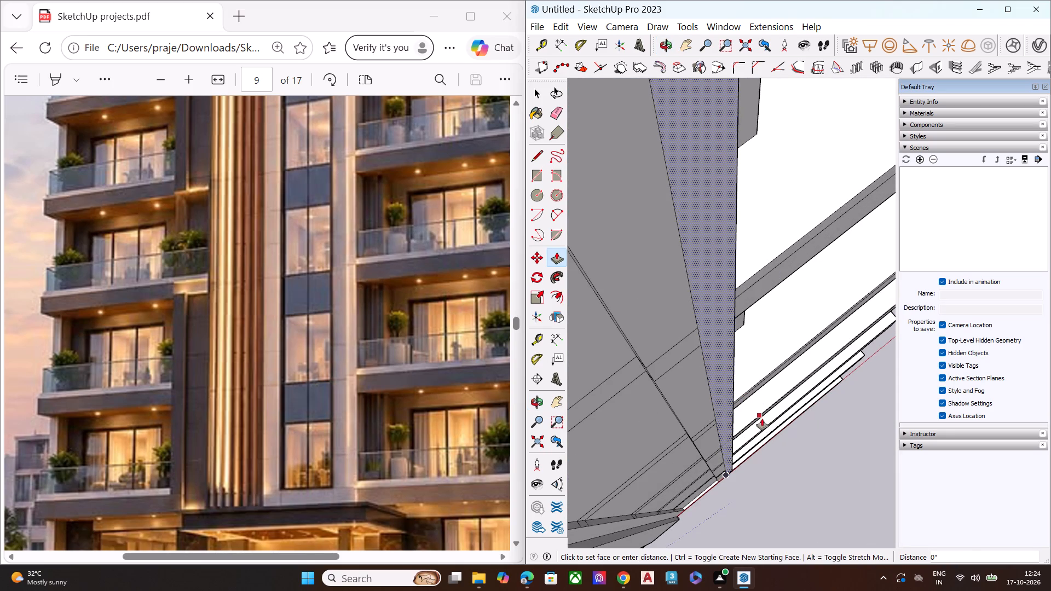
left_click(770, 427)
key("space")
scroll(710, 327, "down", 2)
left_click(713, 326)
key("p")
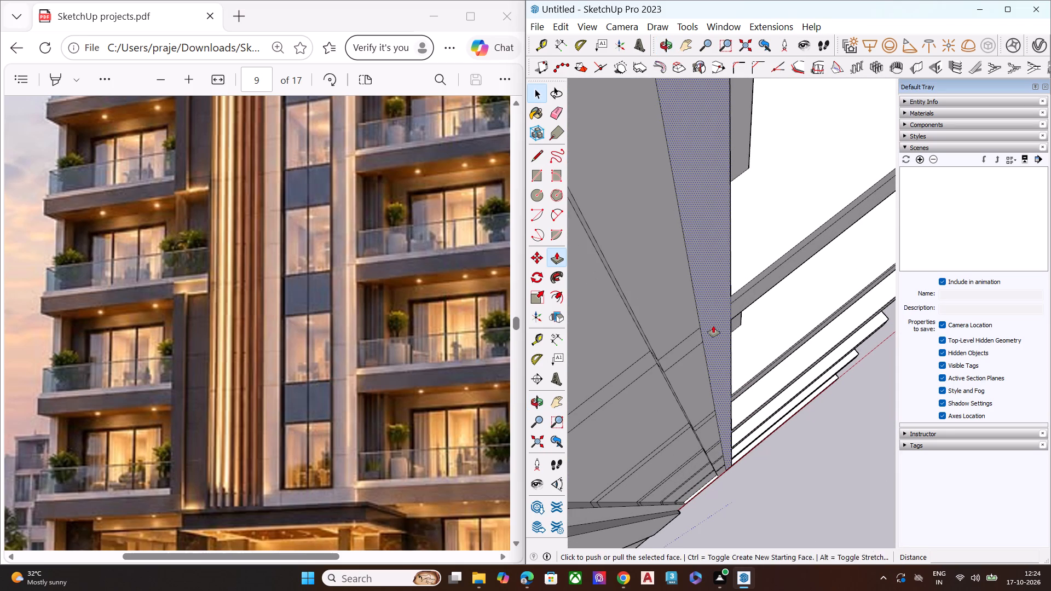
left_click(713, 326)
left_click(720, 333)
key("space")
Push/Pull the vertical strip's front face outward by about a further 3/8".
scroll(739, 355, "down", 2)
scroll(738, 355, "up", 1)
scroll(736, 355, "down", 3)
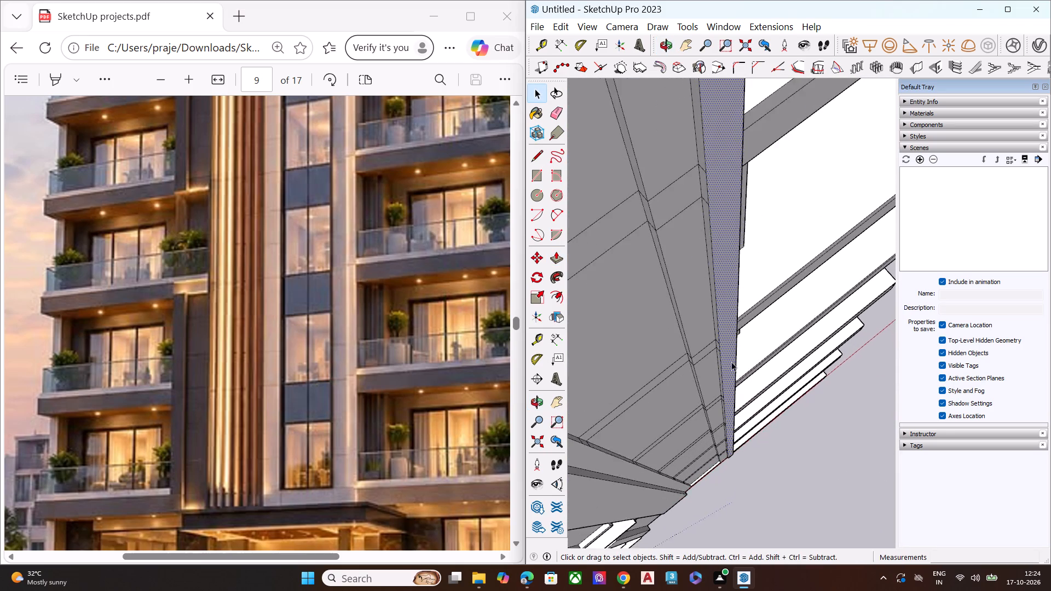
middle_click_drag(729, 360, 636, 157)
scroll(639, 140, "up", 1)
scroll(645, 125, "down", 11)
middle_click_drag(685, 251, 842, 124)
scroll(684, 251, "up", 1)
scroll(788, 137, "up", 2)
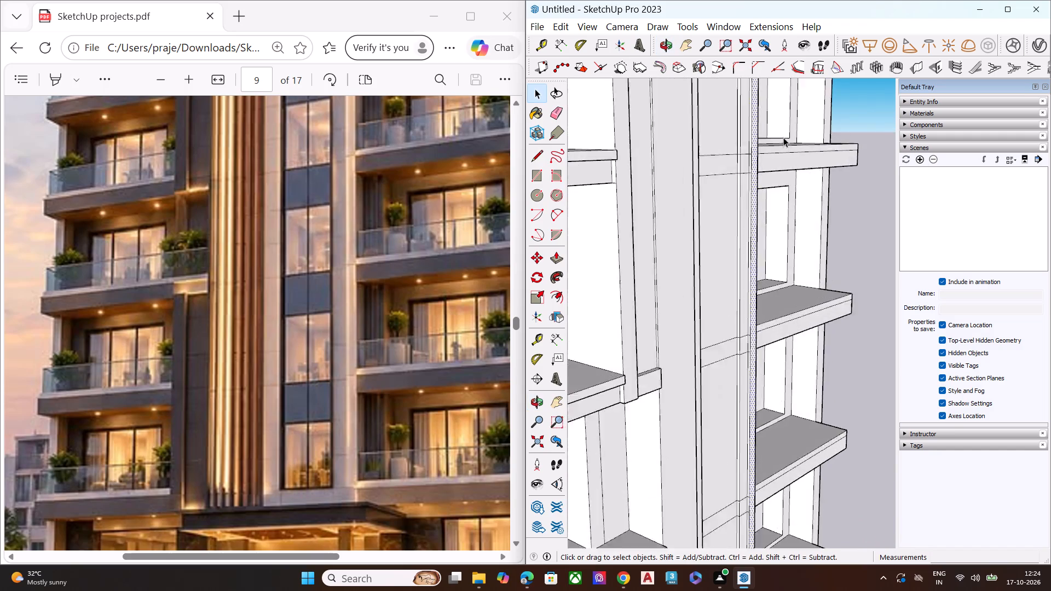
scroll(783, 137, "up", 7)
scroll(747, 172, "up", 3)
scroll(747, 172, "down", 2)
scroll(747, 172, "up", 6)
key("p")
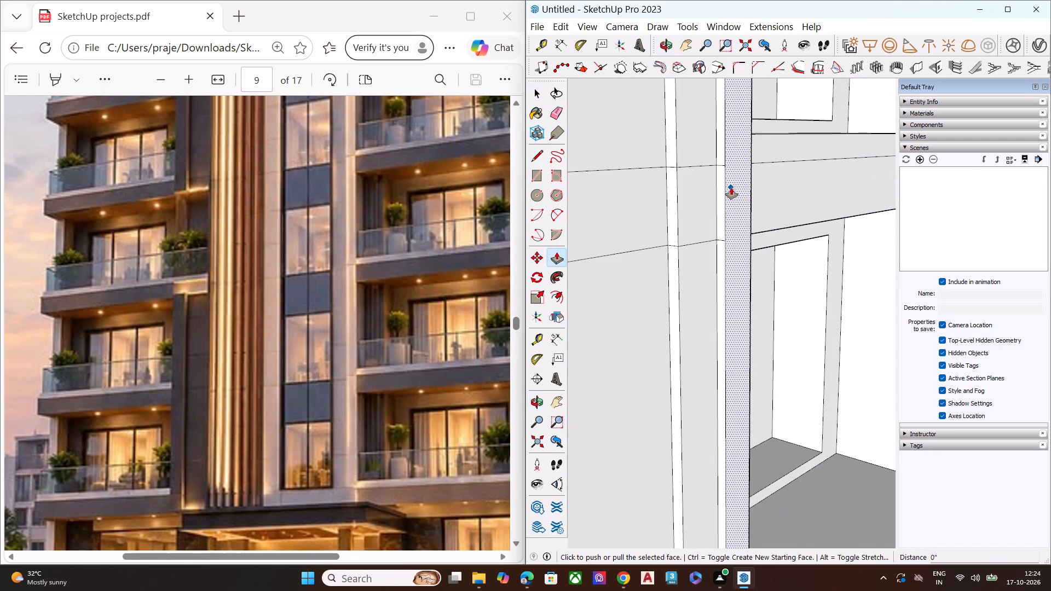
left_click(734, 188)
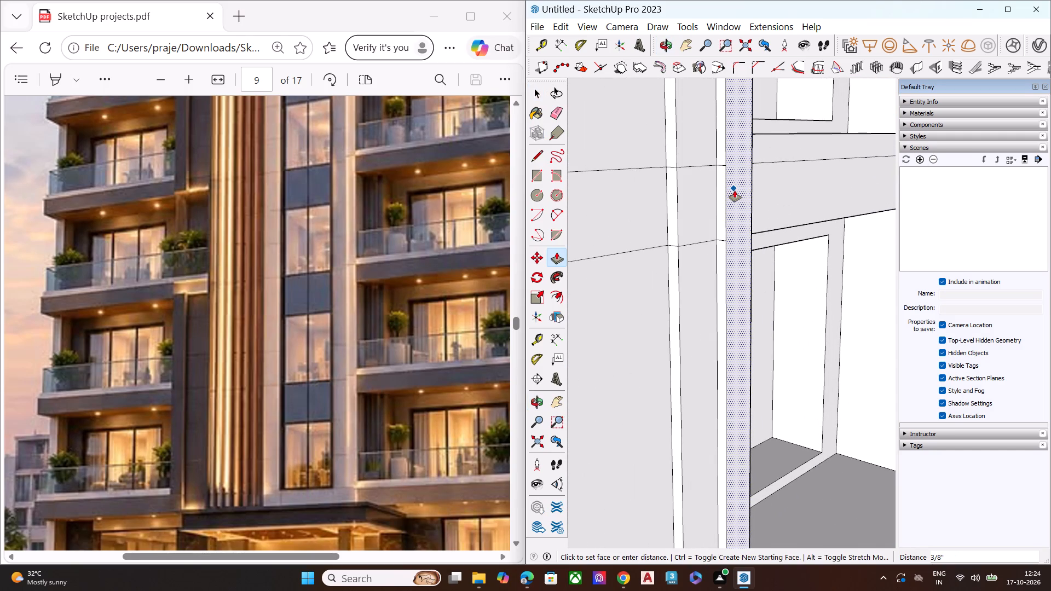
left_click(735, 190)
key("space")
scroll(591, 206, "down", 14)
scroll(663, 189, "up", 1)
scroll(661, 194, "down", 2)
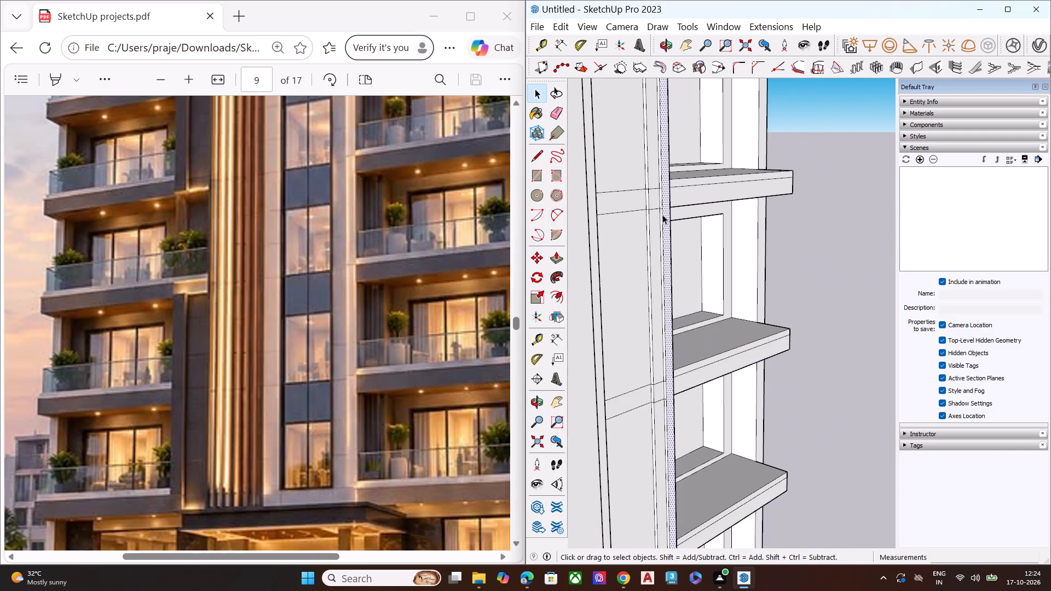
Repeat the last Push/Pull distance on the thin upper band of a balcony slab edge beside the raised strip.
left_click(811, 260)
middle_click_drag(817, 258, 847, 223)
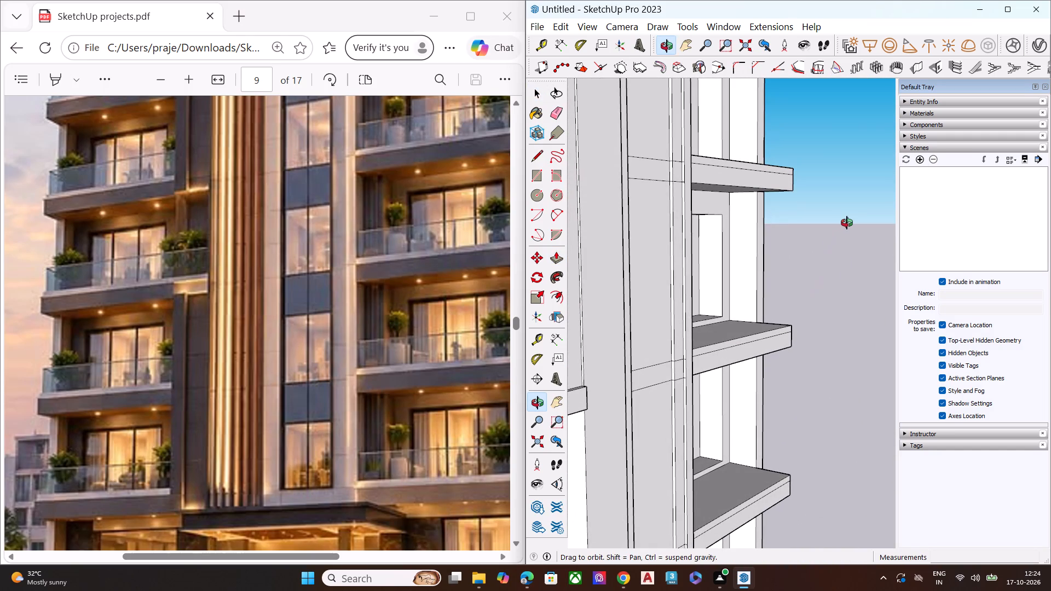
middle_click_drag(847, 223, 824, 351)
scroll(821, 349, "up", 3)
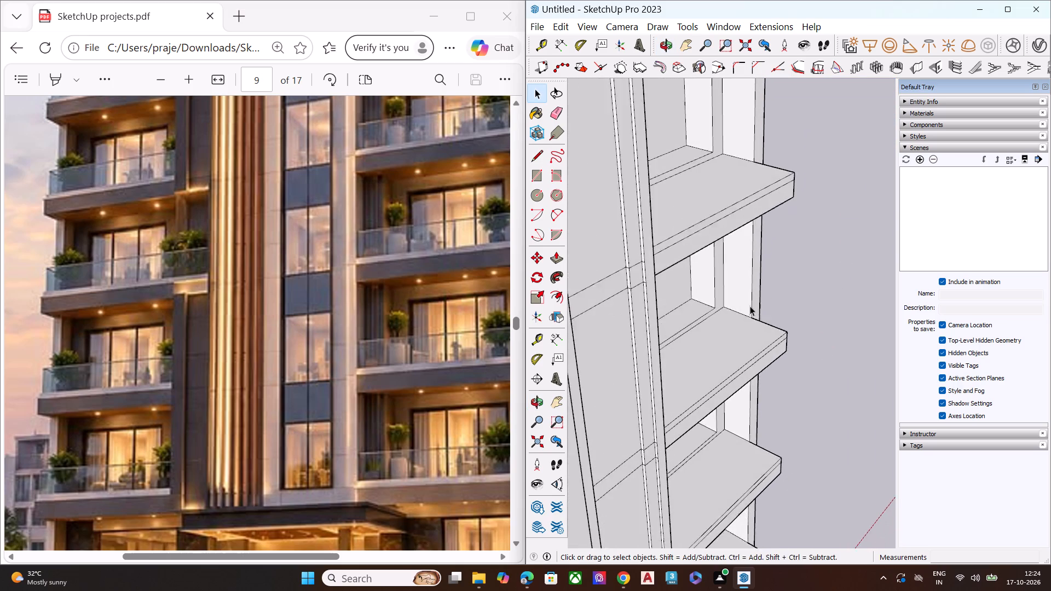
scroll(750, 306, "up", 4)
middle_click_drag(633, 218, 631, 265)
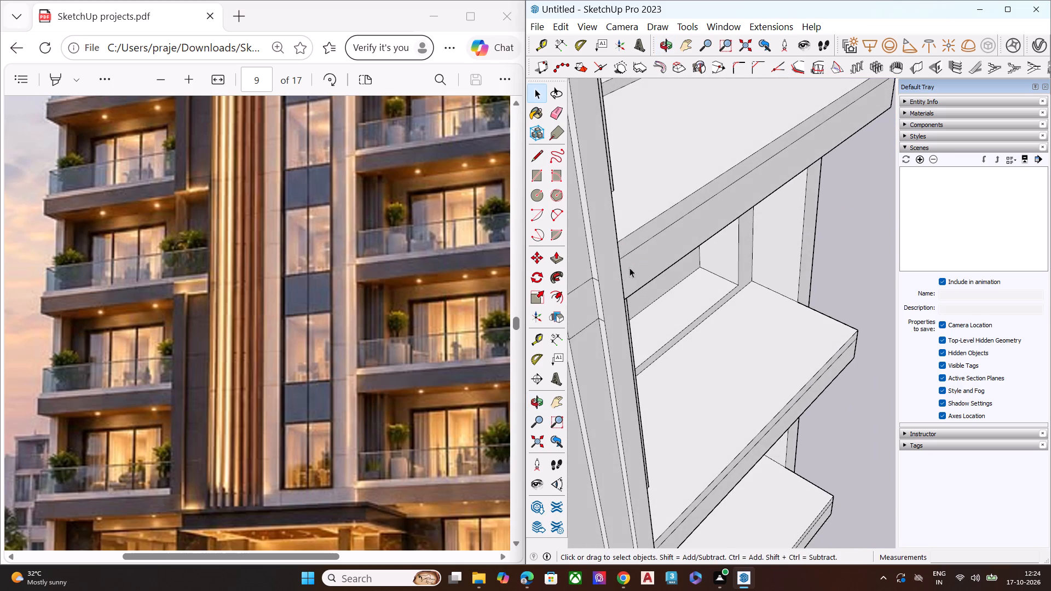
scroll(636, 257, "up", 2)
scroll(637, 248, "down", 1)
scroll(637, 248, "up", 7)
left_click(627, 236)
key("p")
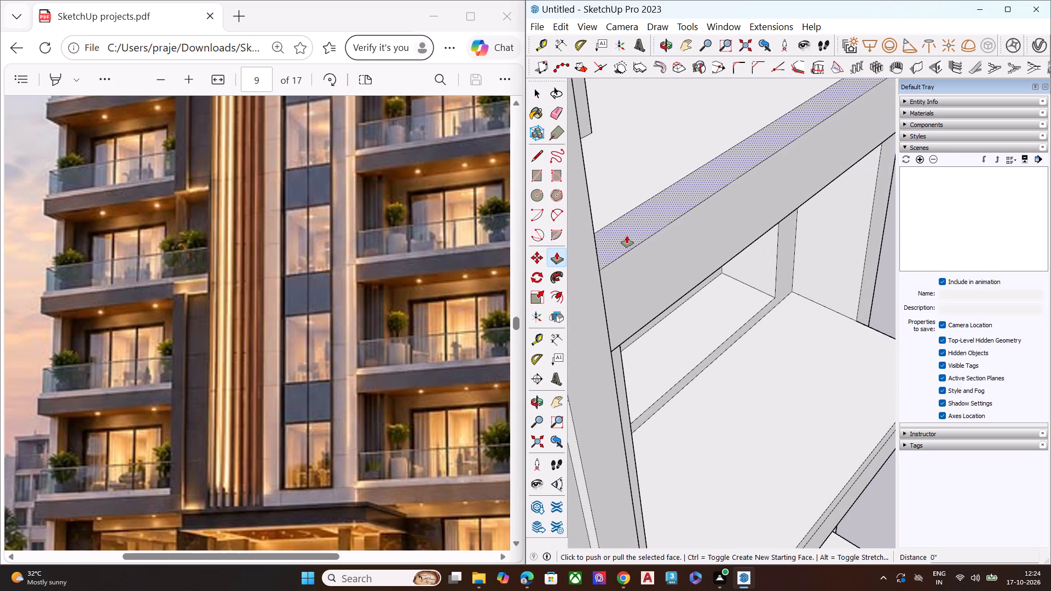
double_click(627, 236)
Examine the balcony slab edges and the raised strip from several angles and compare them with the page 9 render.
middle_click_drag(603, 257, 556, 285)
scroll(634, 219, "down", 6)
scroll(656, 227, "up", 1)
scroll(657, 227, "down", 1)
scroll(668, 227, "up", 1)
middle_click_drag(701, 234, 675, 244)
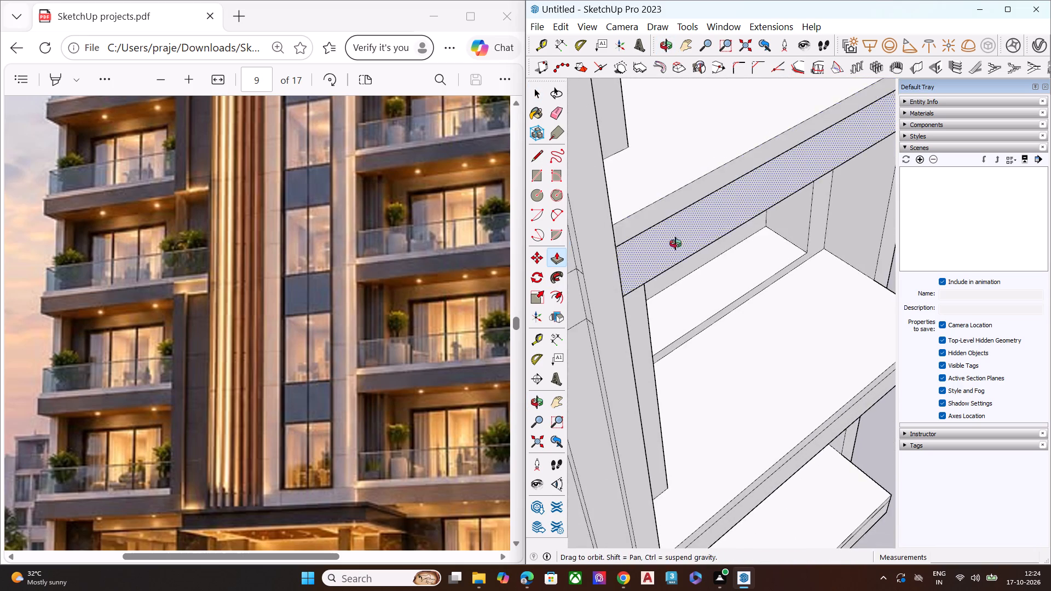
middle_click_drag(675, 244, 493, 278)
scroll(488, 277, "up", 1)
scroll(649, 200, "down", 3)
scroll(654, 199, "up", 2)
scroll(654, 199, "down", 6)
middle_click_drag(744, 212, 538, 224)
scroll(585, 206, "up", 1)
scroll(588, 206, "down", 3)
scroll(765, 190, "up", 1)
scroll(771, 192, "down", 5)
middle_click_drag(676, 229, 620, 95)
scroll(614, 114, "up", 3)
scroll(714, 206, "down", 8)
scroll(686, 141, "up", 6)
scroll(691, 129, "down", 1)
scroll(691, 129, "up", 2)
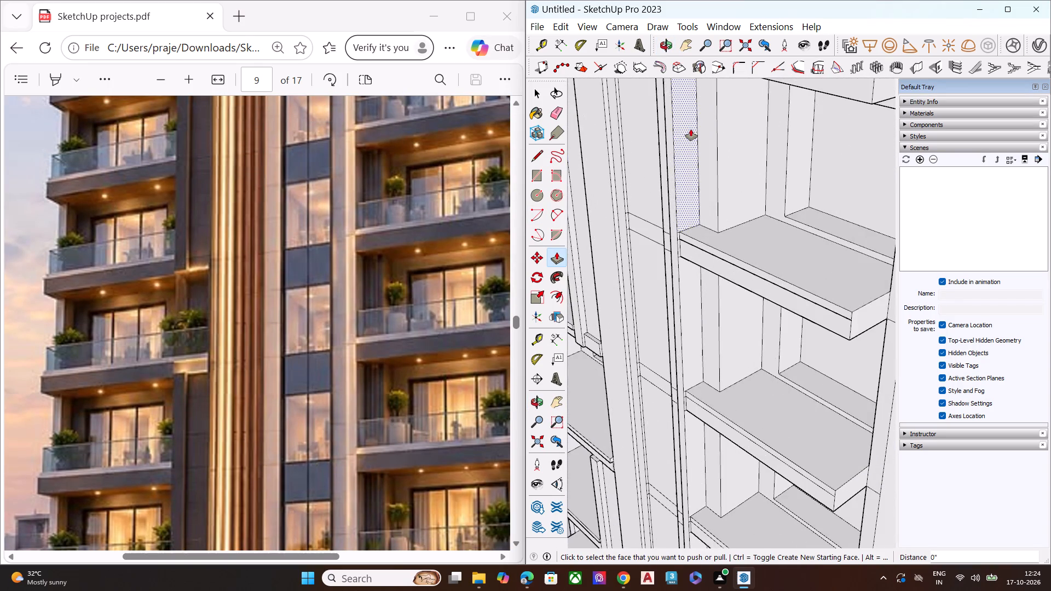
scroll(675, 160, "up", 7)
scroll(690, 305, "down", 6)
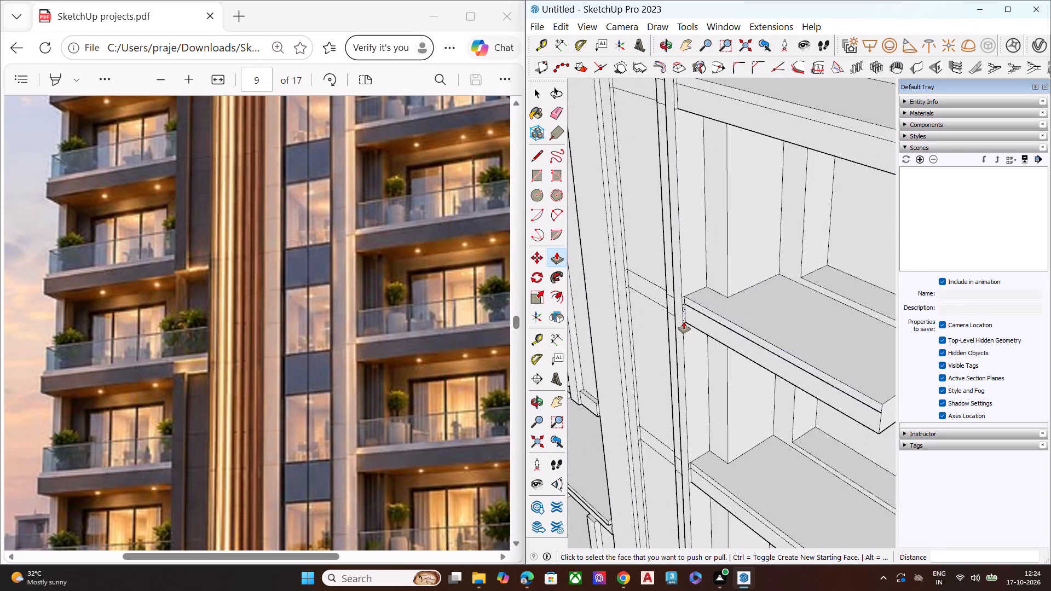
scroll(684, 322, "up", 1)
scroll(684, 322, "down", 3)
scroll(684, 322, "up", 1)
scroll(684, 322, "down", 12)
scroll(674, 264, "down", 9)
scroll(673, 223, "up", 15)
scroll(658, 193, "down", 2)
scroll(658, 193, "up", 3)
scroll(661, 246, "down", 2)
scroll(662, 252, "up", 1)
scroll(662, 253, "down", 5)
Push/Pull the thin upper band of the top balcony slab's front edge outward to meet the raised vertical strip.
middle_click_drag(678, 306, 689, 213)
scroll(685, 217, "up", 2)
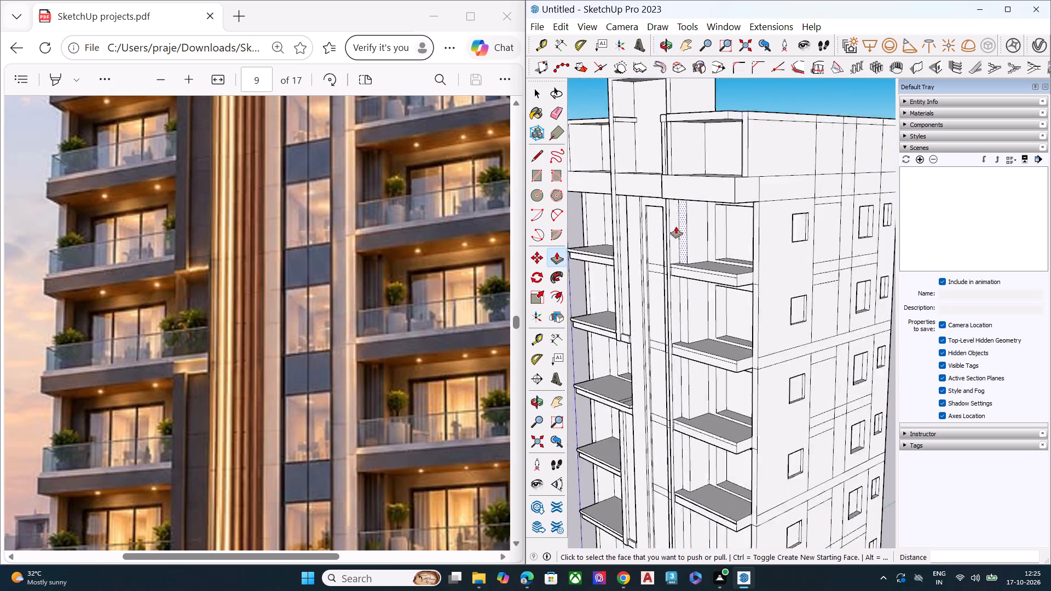
scroll(676, 227, "up", 7)
scroll(668, 237, "down", 3)
scroll(682, 286, "up", 10)
scroll(646, 313, "up", 4)
scroll(643, 312, "down", 4)
scroll(643, 312, "up", 1)
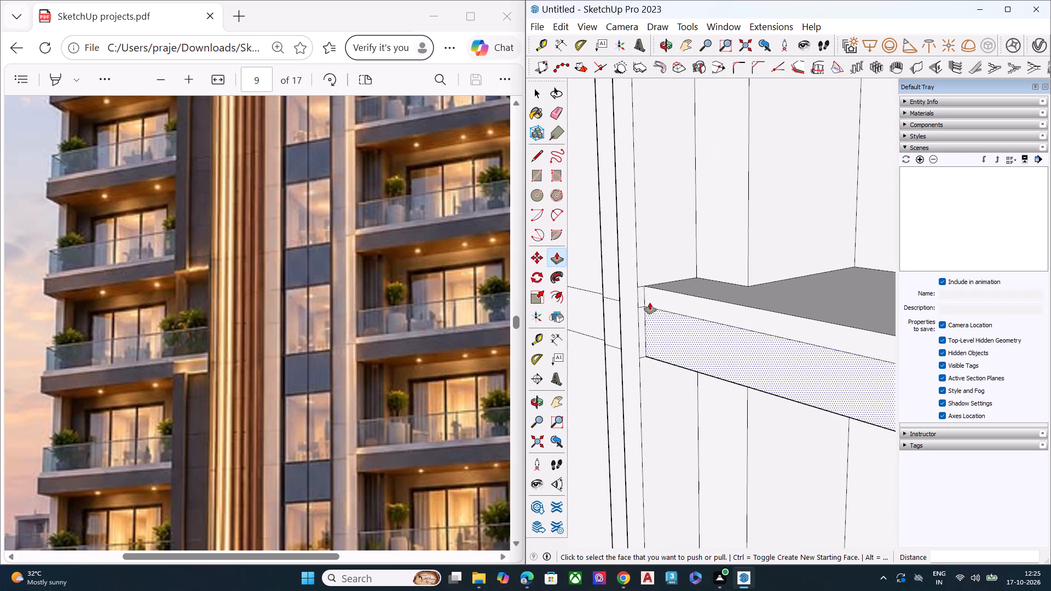
left_click(660, 296)
left_click(640, 306)
key("space")
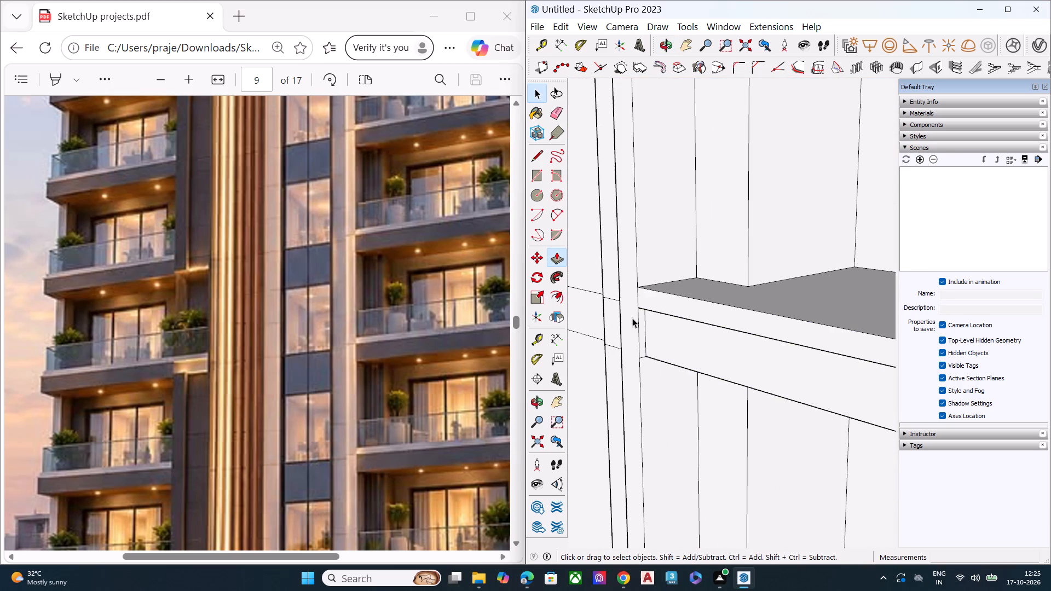
Repeat the last Push/Pull distance on the thin upper band of the balcony slab just below the top one.
scroll(651, 223, "down", 15)
scroll(684, 380, "up", 8)
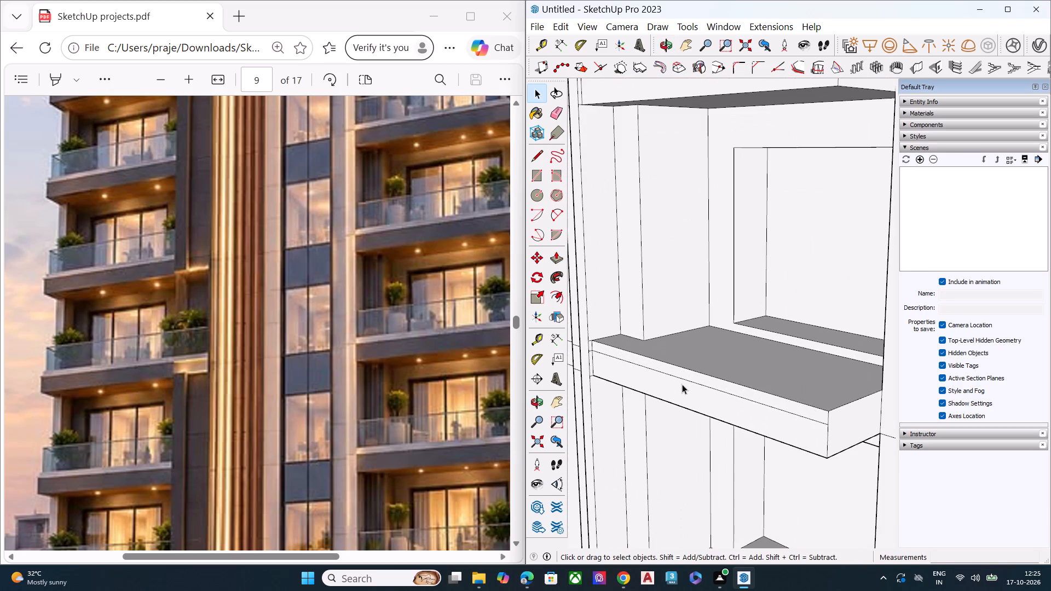
key("p")
scroll(678, 384, "up", 9)
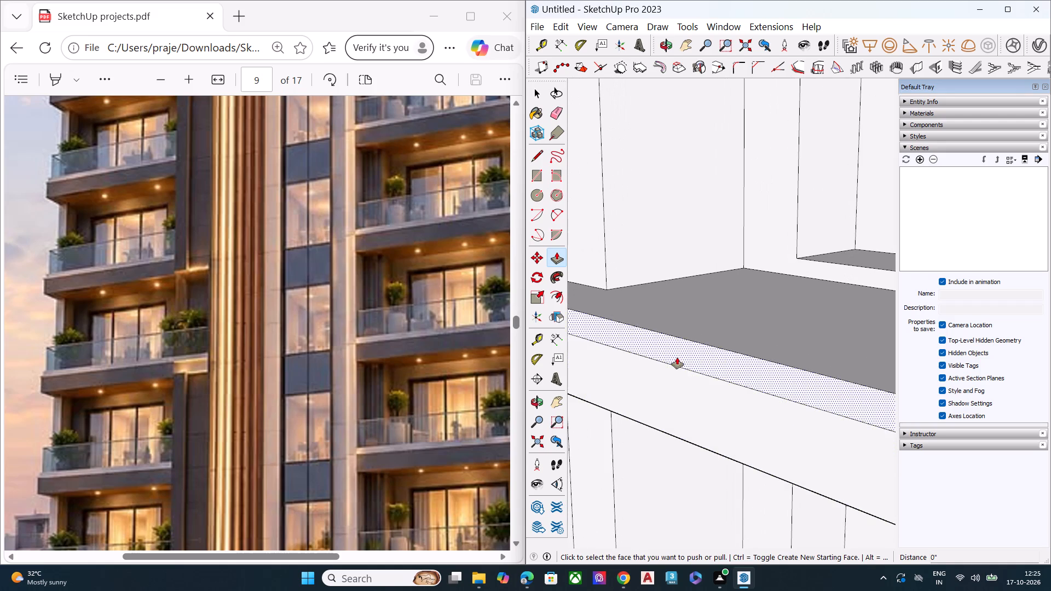
double_click(678, 355)
Project the thin upper front band of the next balcony slab down by the same Push/Pull distance.
scroll(675, 322, "down", 9)
scroll(696, 308, "up", 2)
scroll(696, 308, "down", 3)
scroll(696, 308, "up", 1)
scroll(696, 308, "down", 5)
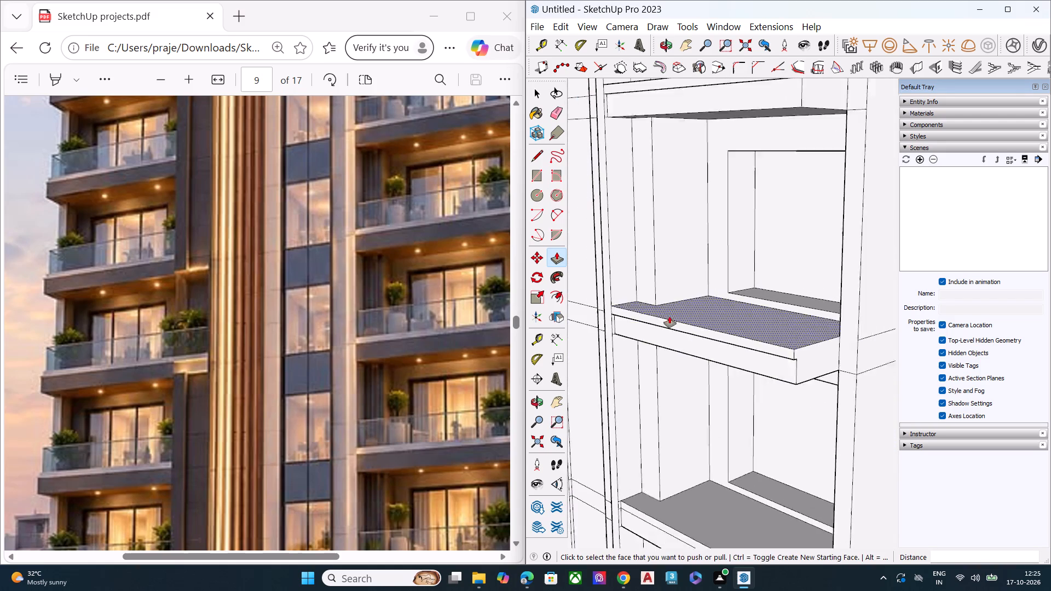
scroll(669, 316, "down", 3)
scroll(669, 316, "up", 1)
scroll(669, 316, "down", 4)
scroll(674, 470, "up", 14)
scroll(688, 408, "down", 1)
scroll(691, 407, "up", 1)
scroll(695, 405, "down", 5)
scroll(638, 351, "up", 6)
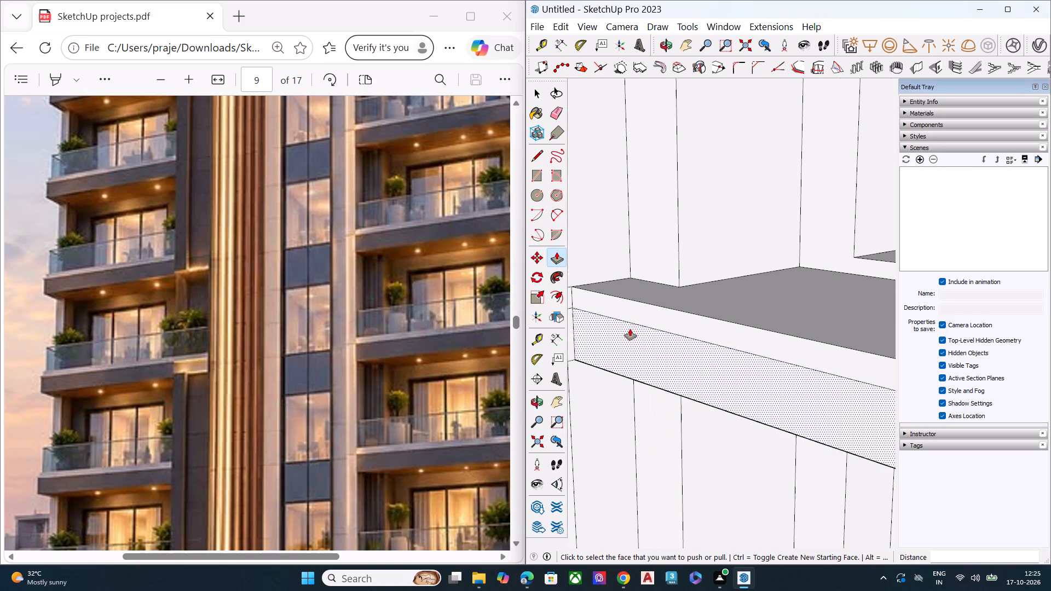
double_click(636, 311)
Repeat the Push/Pull distance on the thin upper front band of the following balcony slab down the tower.
scroll(725, 300, "down", 11)
scroll(702, 301, "up", 1)
scroll(702, 301, "down", 5)
scroll(713, 509, "up", 2)
scroll(717, 515, "down", 2)
scroll(717, 515, "up", 2)
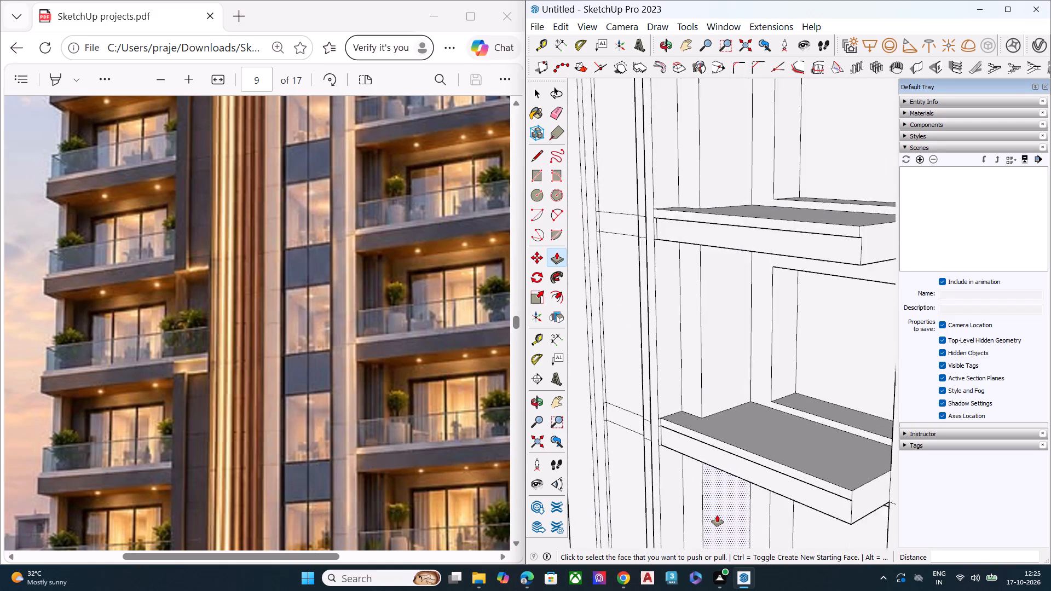
scroll(717, 515, "up", 6)
double_click(735, 391)
Repeat the Push/Pull distance on the upper front band of the next lower balcony slab.
scroll(626, 376, "down", 8)
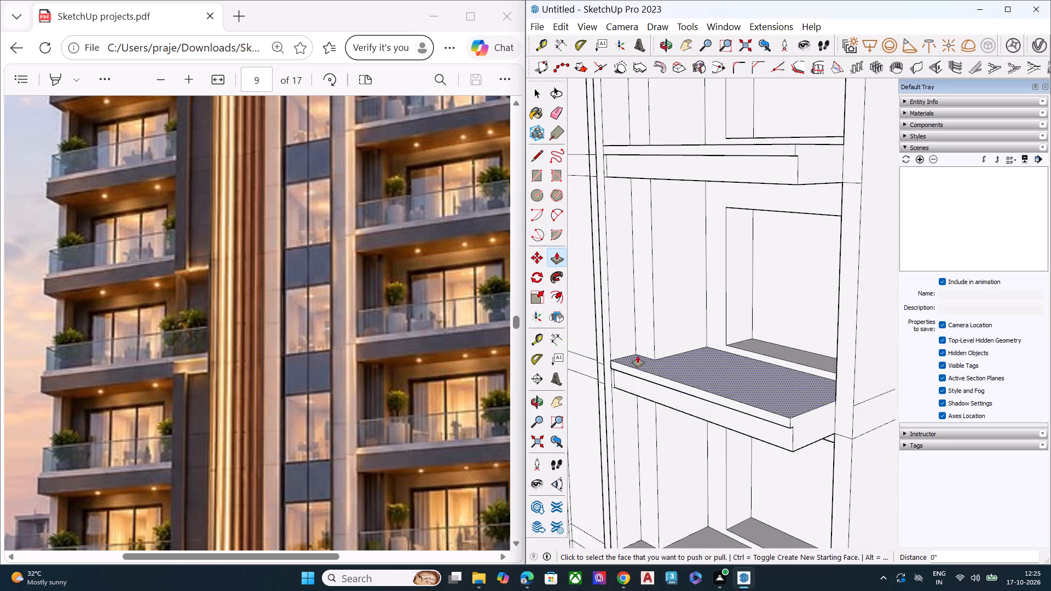
scroll(638, 356, "down", 6)
scroll(638, 481, "up", 12)
scroll(689, 431, "up", 5)
double_click(691, 429)
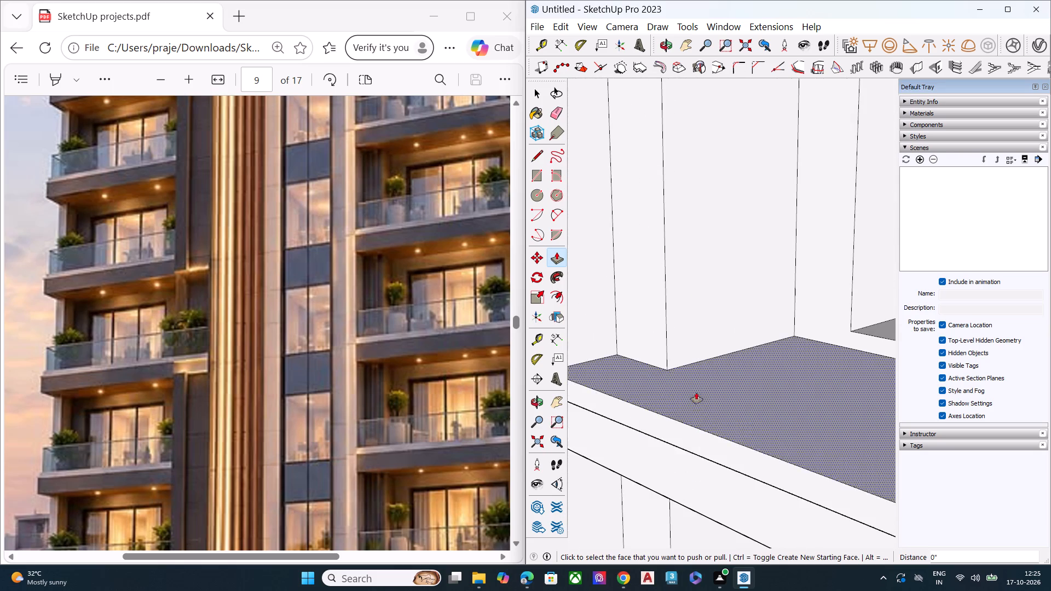
Project the upper front band of the next lower balcony slab by the same Push/Pull distance.
scroll(695, 389, "down", 7)
scroll(694, 387, "up", 1)
scroll(694, 387, "down", 9)
scroll(660, 355, "down", 1)
scroll(660, 355, "up", 1)
scroll(660, 355, "down", 7)
scroll(666, 471, "up", 9)
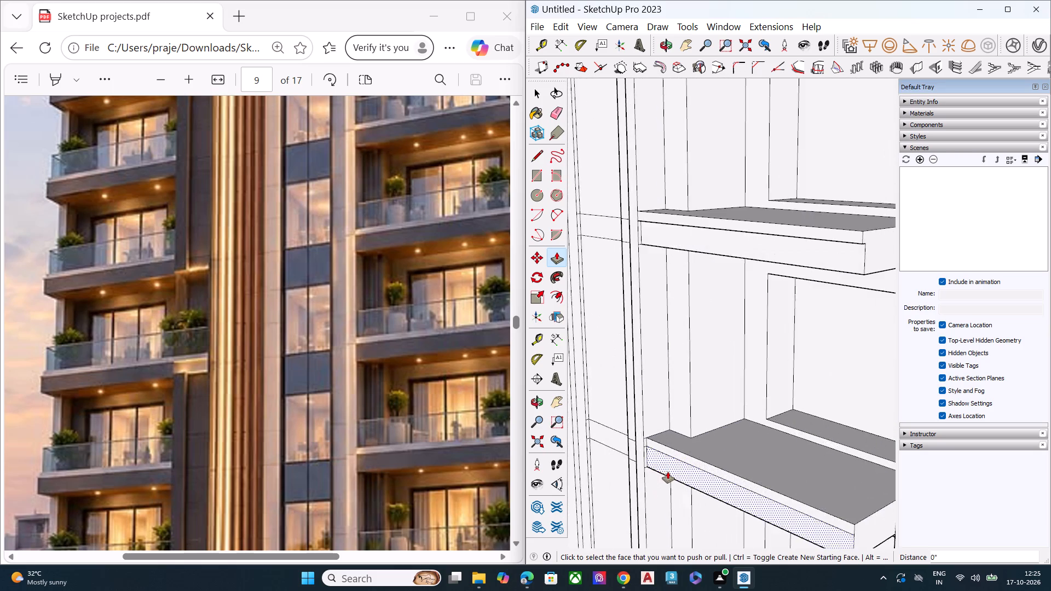
scroll(668, 472, "up", 7)
scroll(694, 486, "down", 1)
scroll(696, 485, "up", 3)
double_click(710, 427)
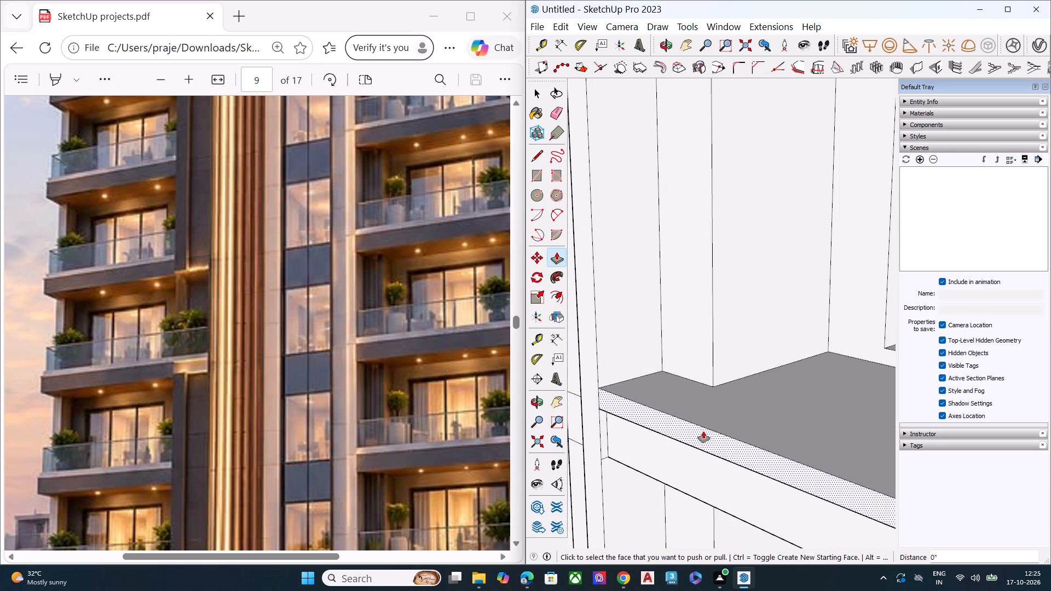
Repeat the Push/Pull distance on the upper front band of the balcony slab one storey above the ground-level slab.
scroll(627, 380, "down", 1)
scroll(627, 380, "up", 1)
scroll(627, 380, "down", 2)
scroll(627, 380, "up", 2)
scroll(627, 380, "down", 5)
scroll(627, 380, "up", 1)
scroll(627, 380, "down", 14)
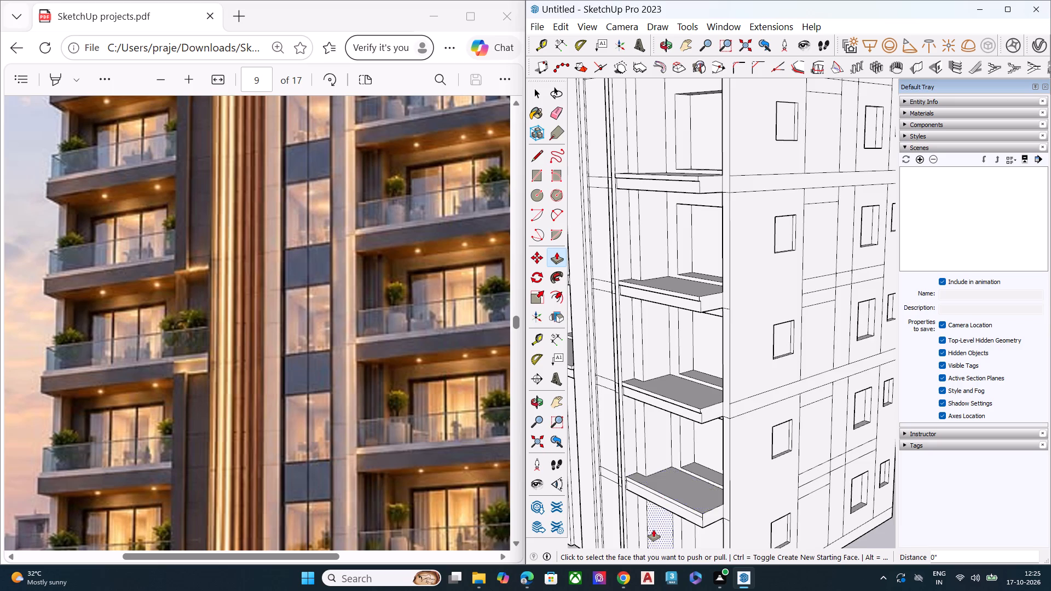
scroll(652, 533, "up", 8)
scroll(675, 450, "up", 6)
double_click(686, 439)
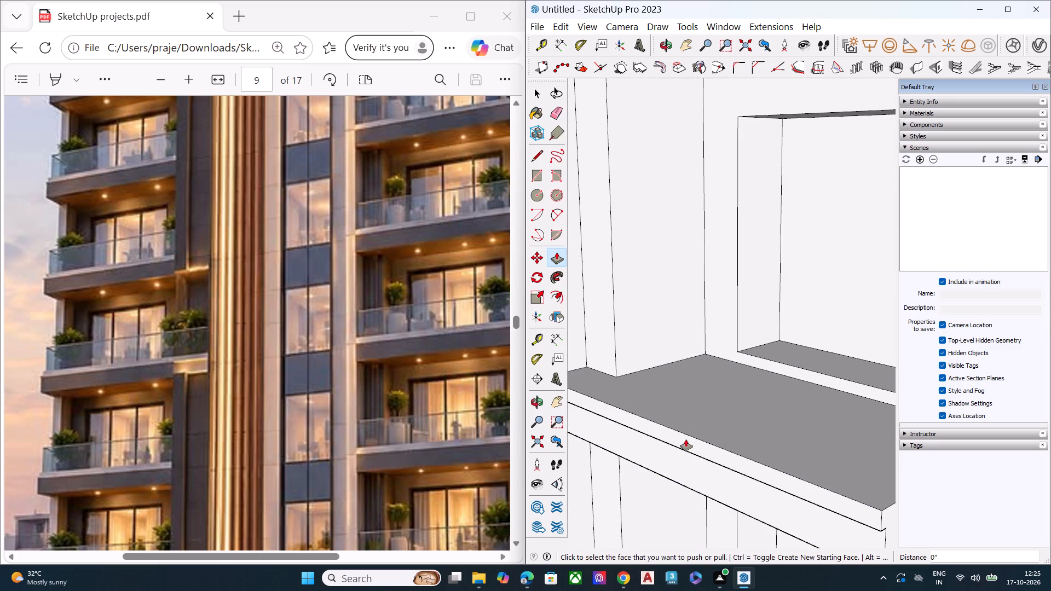
Repeat the Push/Pull distance on the thin upper front band of the ground-level balcony slab.
scroll(686, 439, "down", 4)
scroll(685, 444, "up", 1)
scroll(685, 444, "down", 8)
scroll(721, 399, "up", 1)
scroll(721, 399, "down", 2)
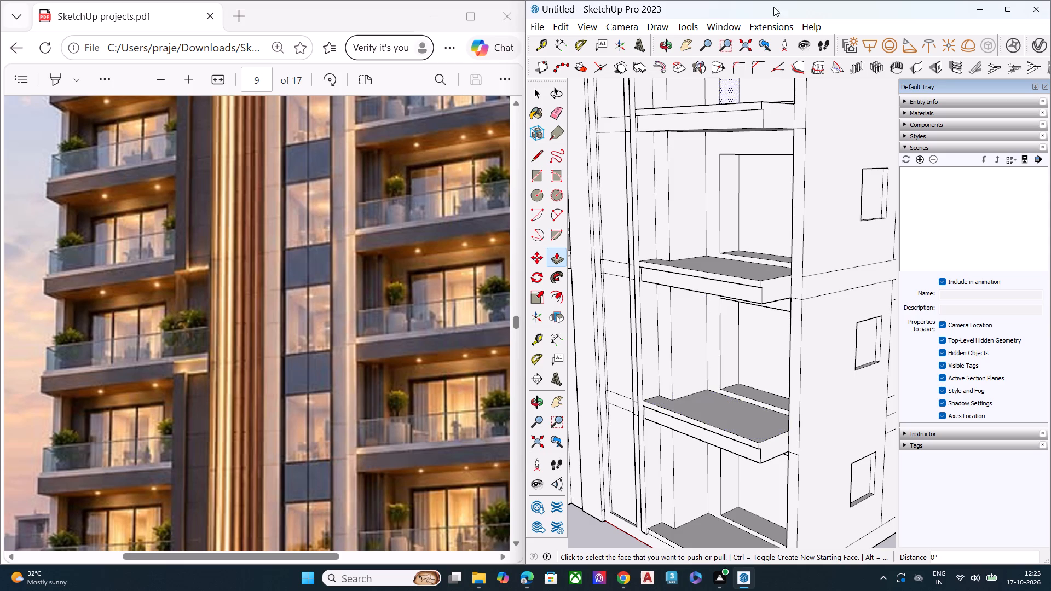
scroll(666, 283, "down", 12)
scroll(691, 378, "up", 12)
scroll(655, 366, "down", 1)
scroll(644, 356, "up", 3)
scroll(638, 349, "down", 1)
scroll(638, 349, "up", 11)
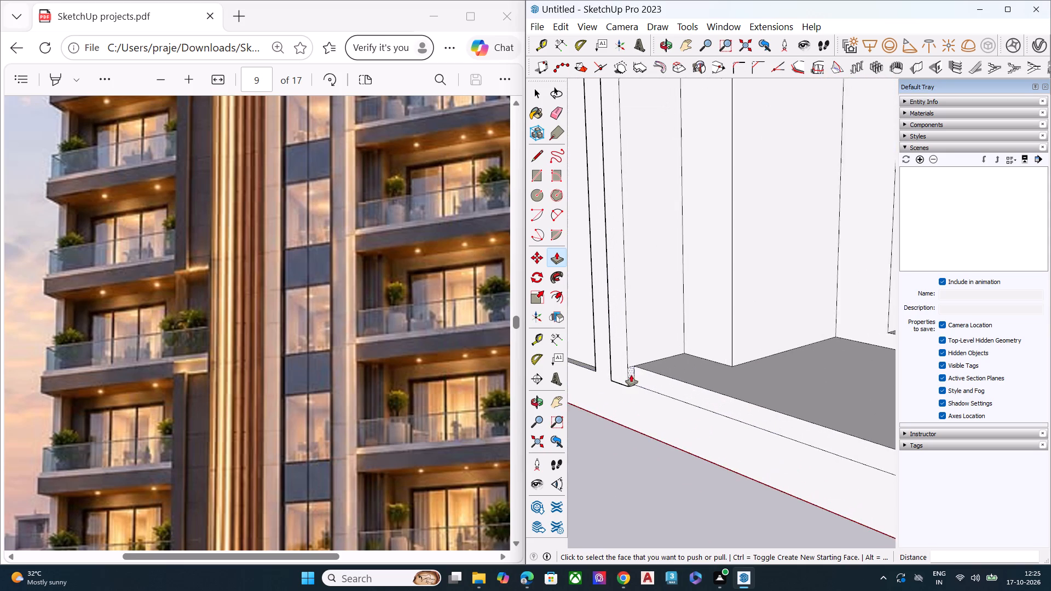
scroll(631, 375, "up", 2)
double_click(659, 379)
Examine the ground-level slab and strip base from a low angle and compare them with the entrance area of the page 9 render.
scroll(599, 382, "down", 8)
scroll(720, 351, "down", 7)
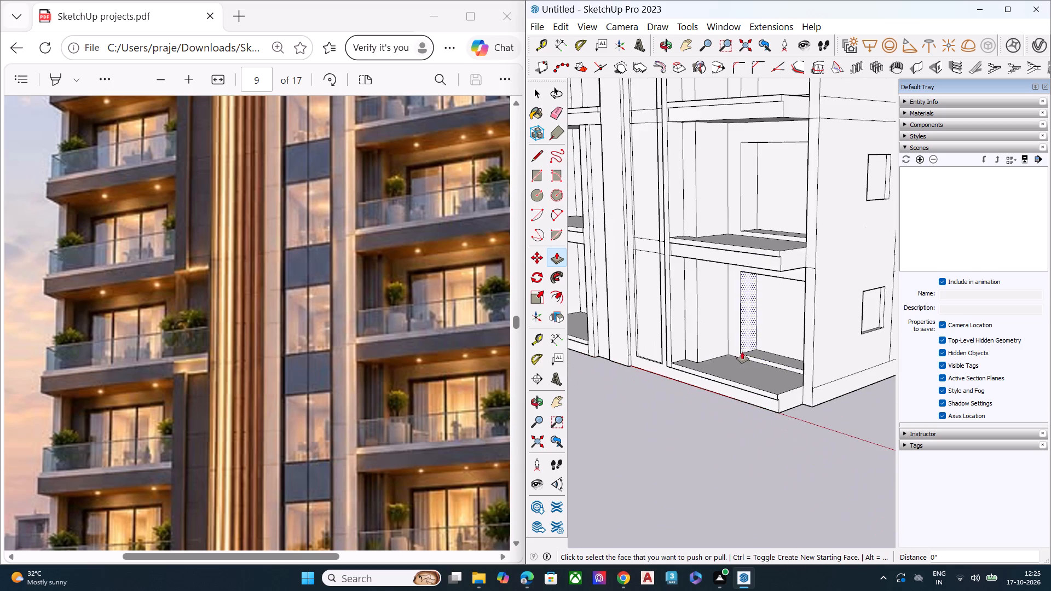
middle_click_drag(677, 390, 713, 326)
scroll(676, 384, "up", 5)
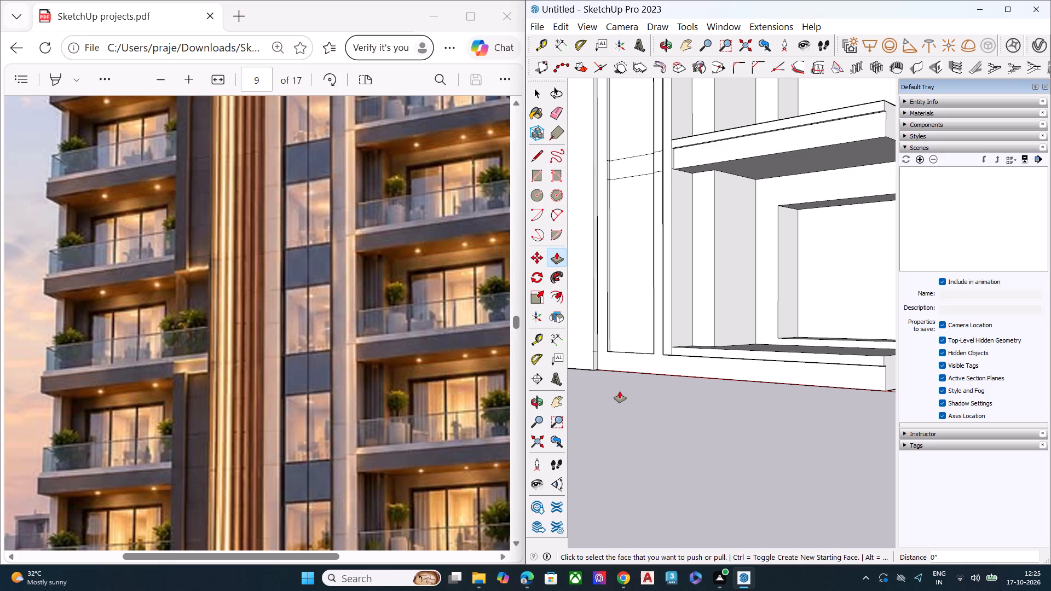
scroll(373, 381, "down", 3)
scroll(373, 381, "up", 1)
scroll(373, 381, "down", 3)
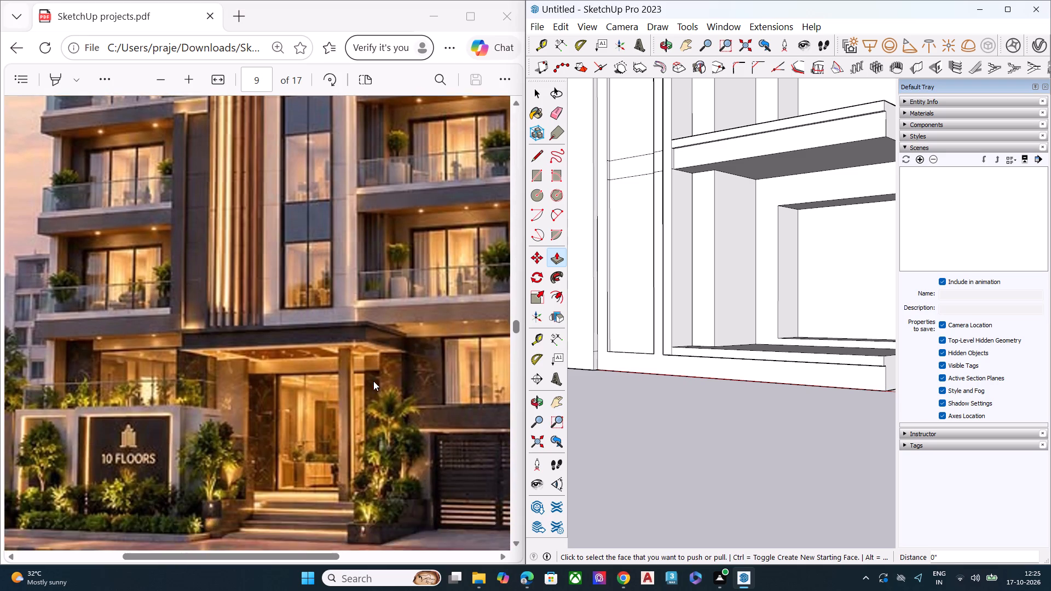
scroll(373, 381, "up", 2)
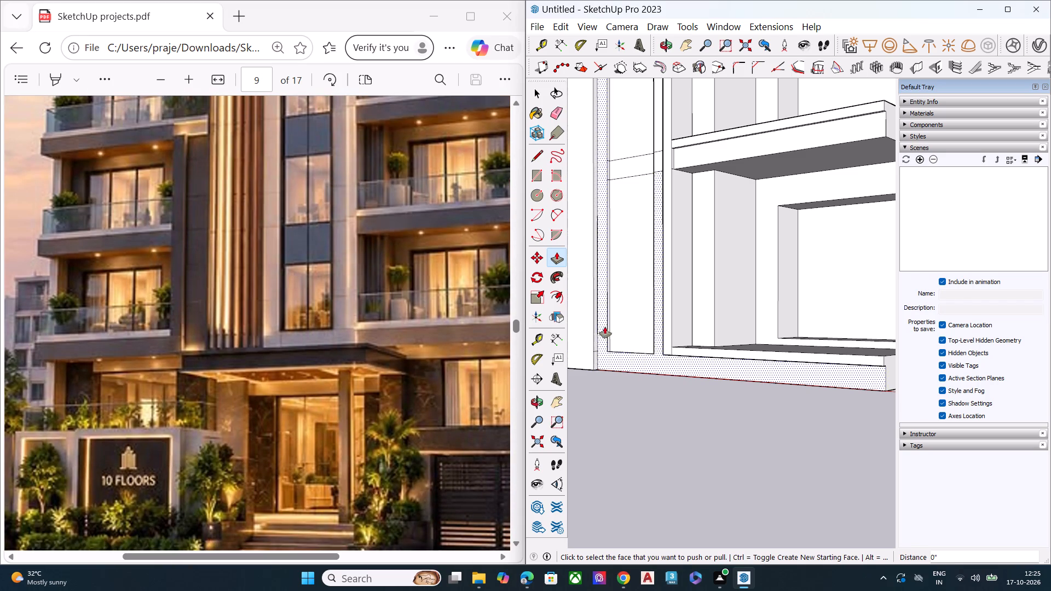
Erase the short vertical edge where the ground-level slab's projected band meets the raised vertical strip.
scroll(698, 343, "up", 8)
scroll(655, 362, "up", 3)
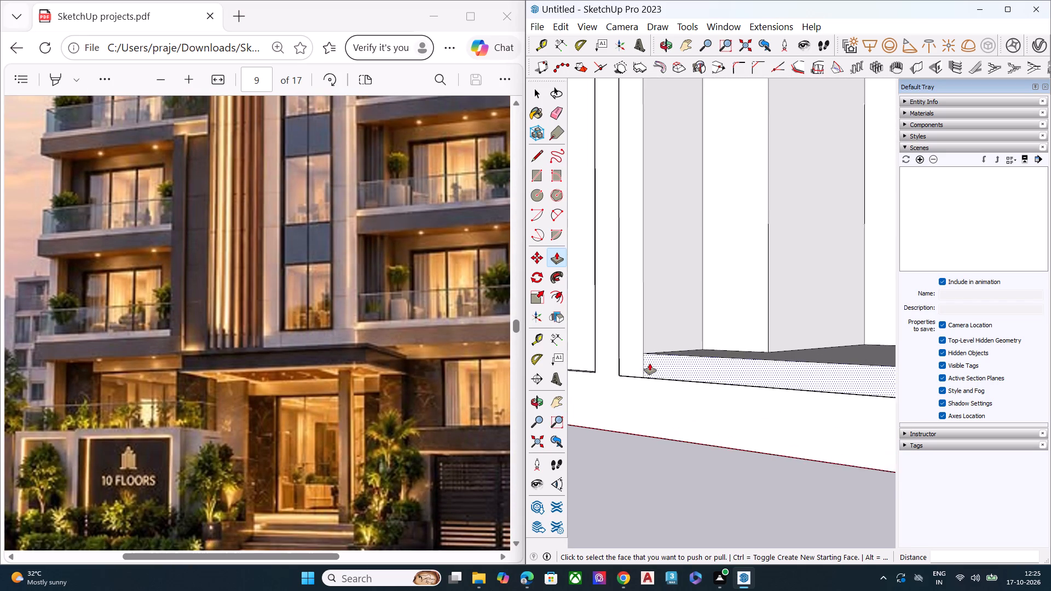
scroll(650, 363, "up", 2)
key("space")
type("E")
left_click(642, 366)
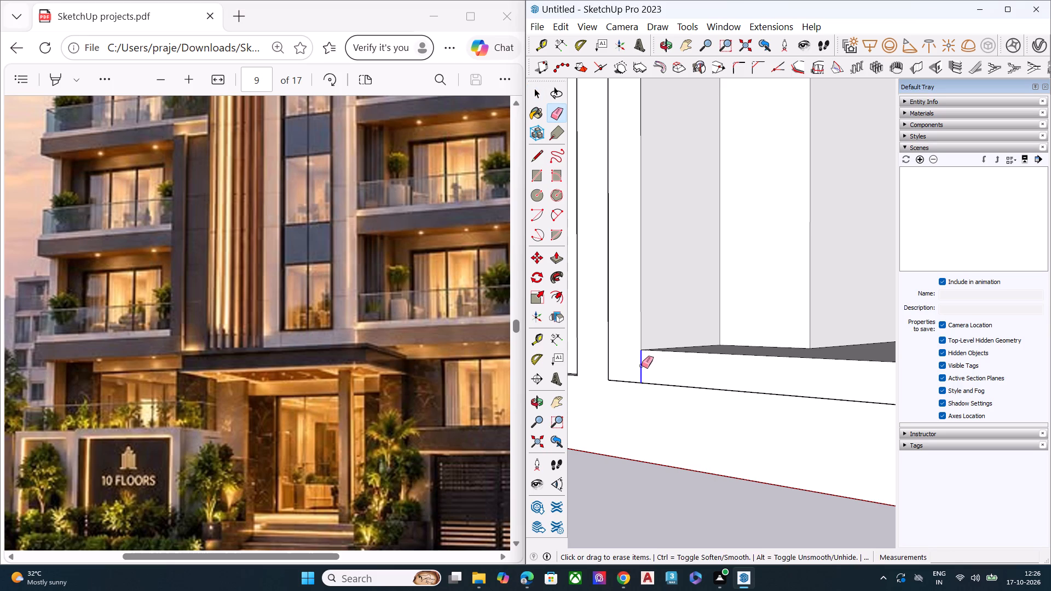
Examine the balcony slab ends and side wall in the page 9 render and view the matching corner of the model.
scroll(604, 388, "down", 8)
scroll(604, 389, "up", 1)
scroll(604, 389, "down", 4)
scroll(385, 381, "down", 5)
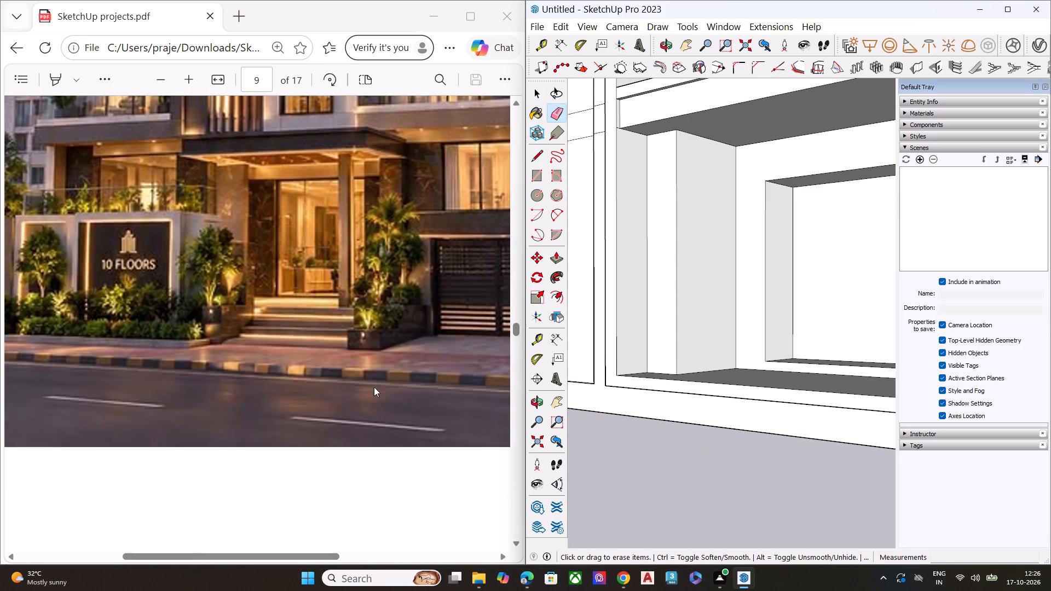
left_click_drag(315, 552, 375, 553)
scroll(382, 414, "up", 7)
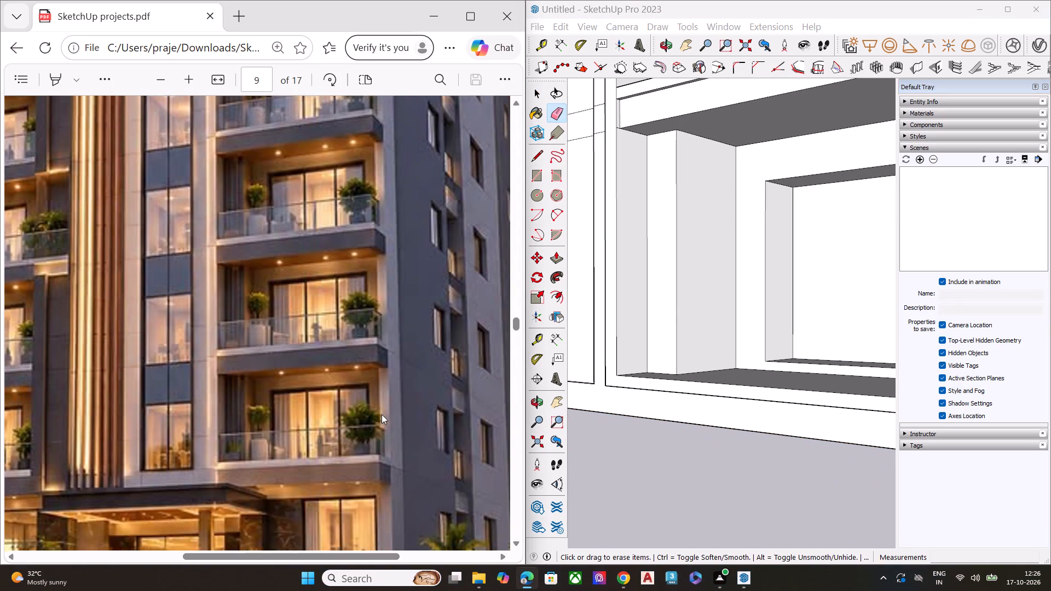
scroll(584, 371, "down", 7)
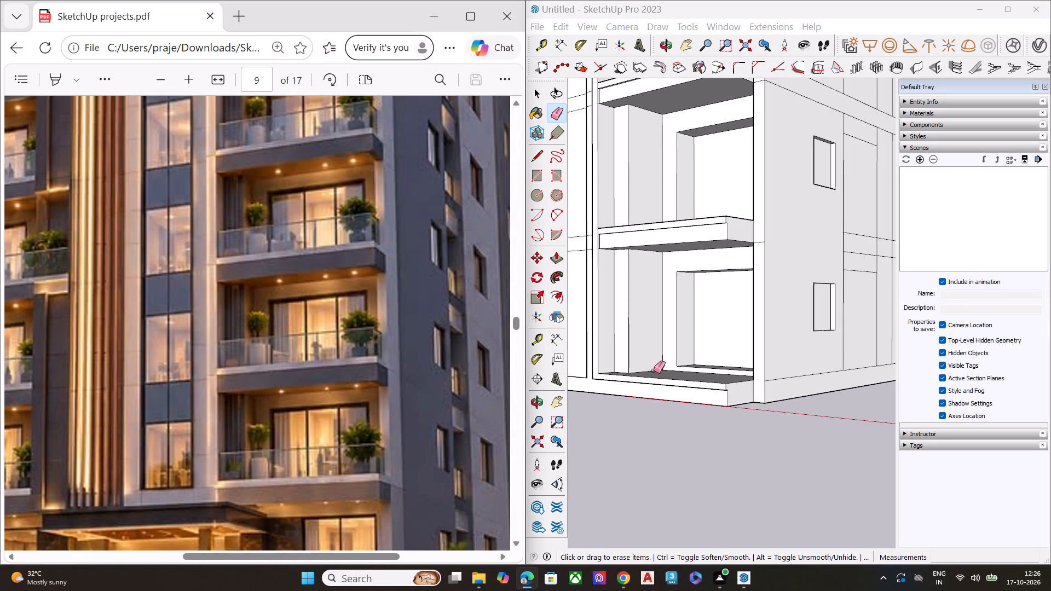
middle_click_drag(655, 372, 622, 425)
middle_click_drag(728, 413, 686, 405)
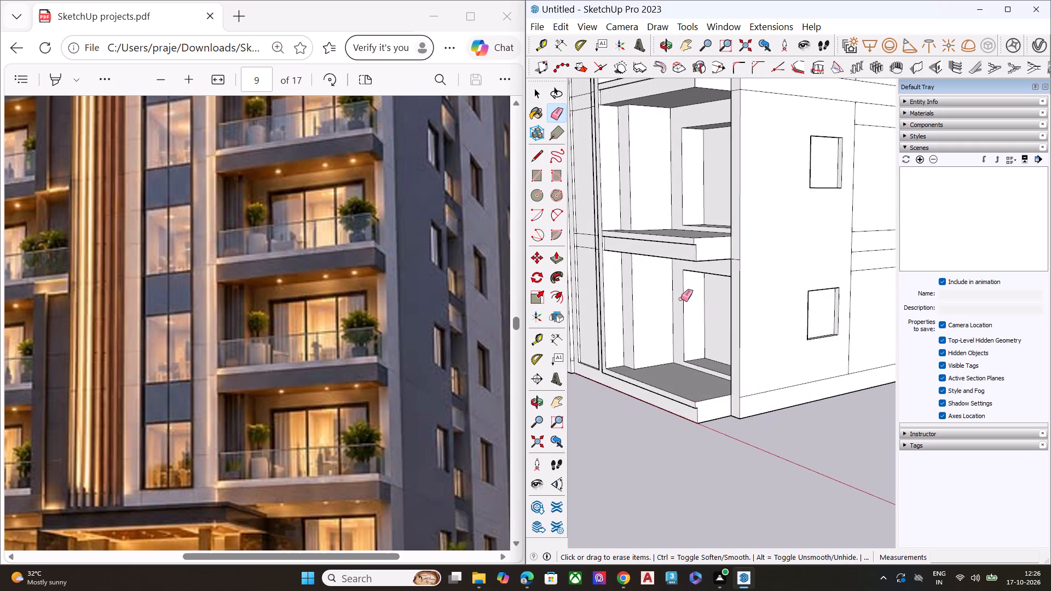
Draw a line about 6' 10 1/8" long across the first-floor balcony slab's end face, from the front band's lower edge to the wall.
scroll(668, 235, "up", 1)
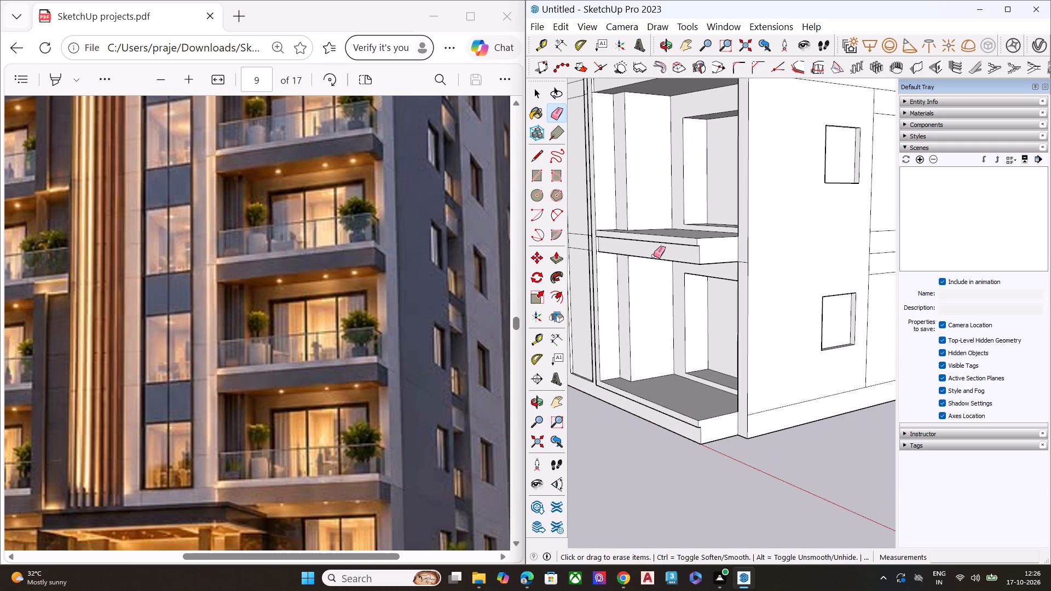
scroll(698, 246, "up", 8)
middle_click_drag(708, 246, 689, 322)
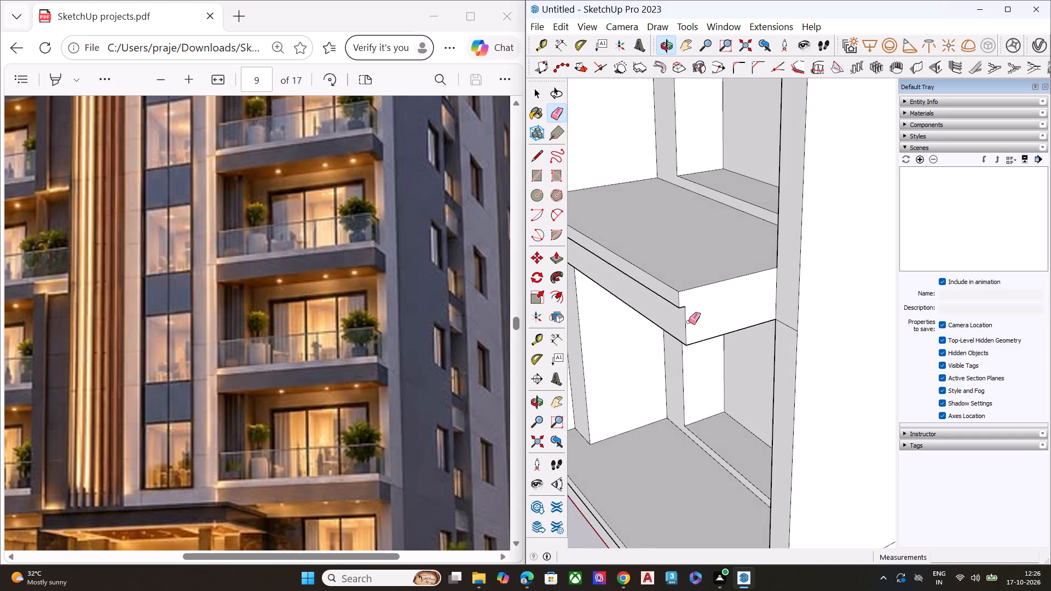
middle_click_drag(689, 322, 683, 305)
key("l")
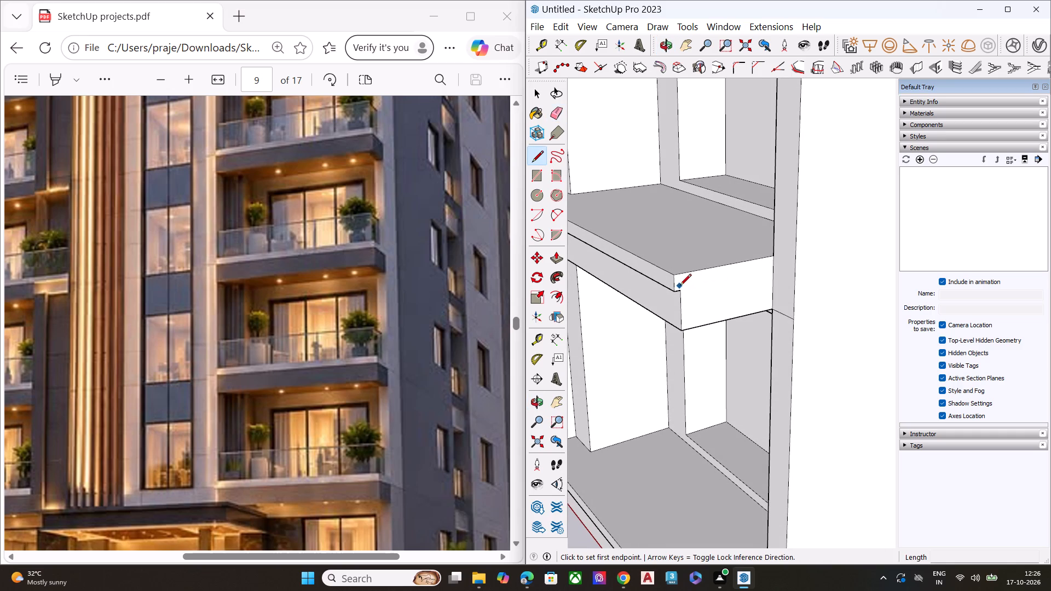
left_click(680, 289)
left_click(772, 271)
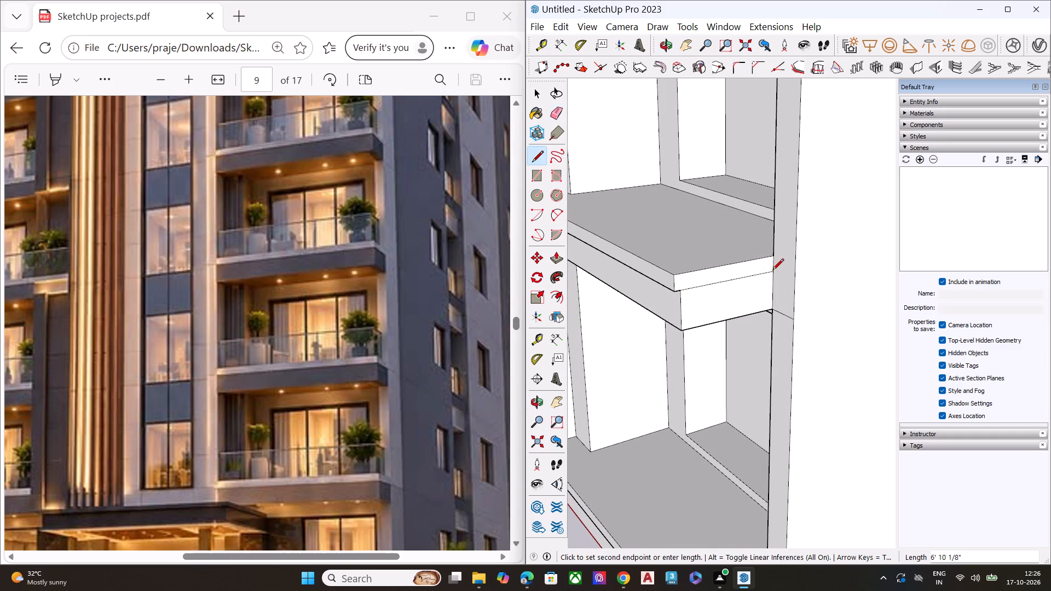
Draw a matching line across the ground-level slab's end face, from the front band's lower corner to the side wall.
scroll(668, 221, "down", 10)
middle_click_drag(684, 407, 678, 351)
scroll(678, 350, "up", 11)
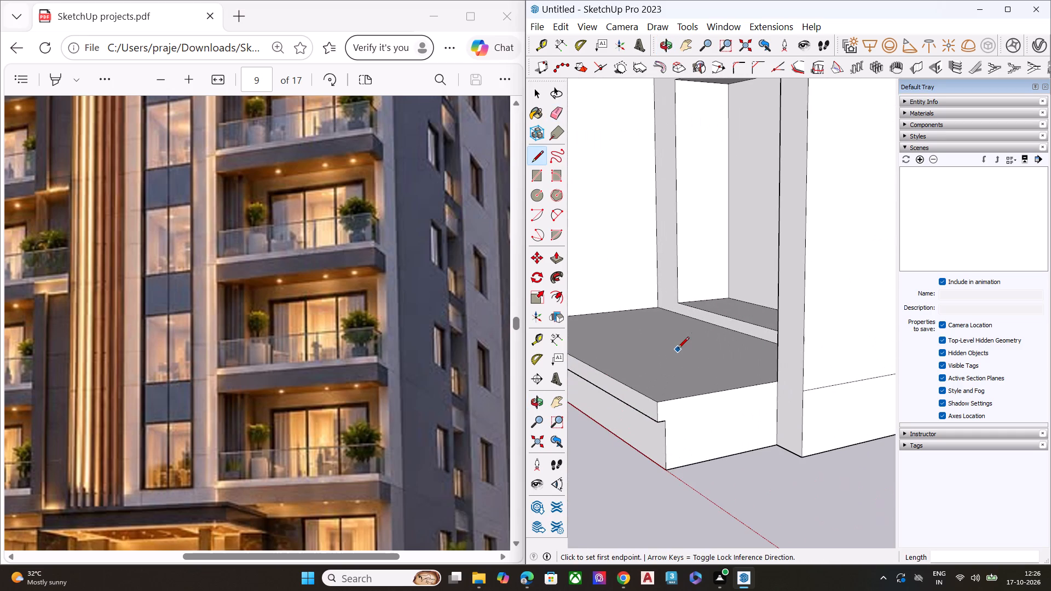
left_click(666, 420)
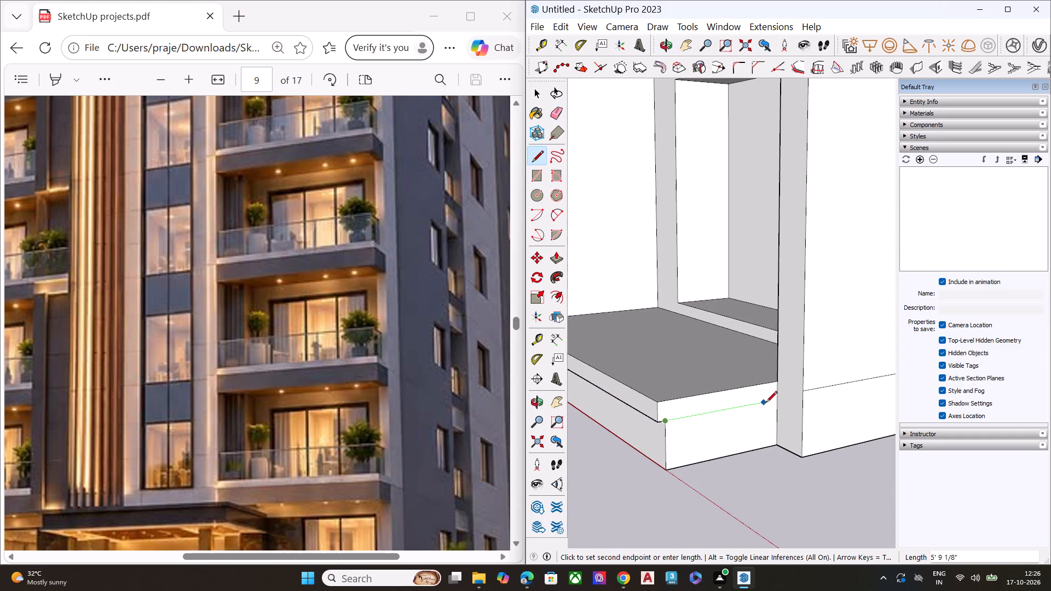
left_click(776, 399)
Draw a line about 6' 10 1/8" long across the second-floor balcony slab's end face, from the band's lower corner to the wall.
scroll(752, 387, "down", 4)
scroll(752, 387, "up", 1)
scroll(752, 387, "down", 2)
scroll(739, 405, "up", 1)
scroll(734, 416, "down", 11)
scroll(707, 442, "up", 1)
scroll(707, 442, "down", 4)
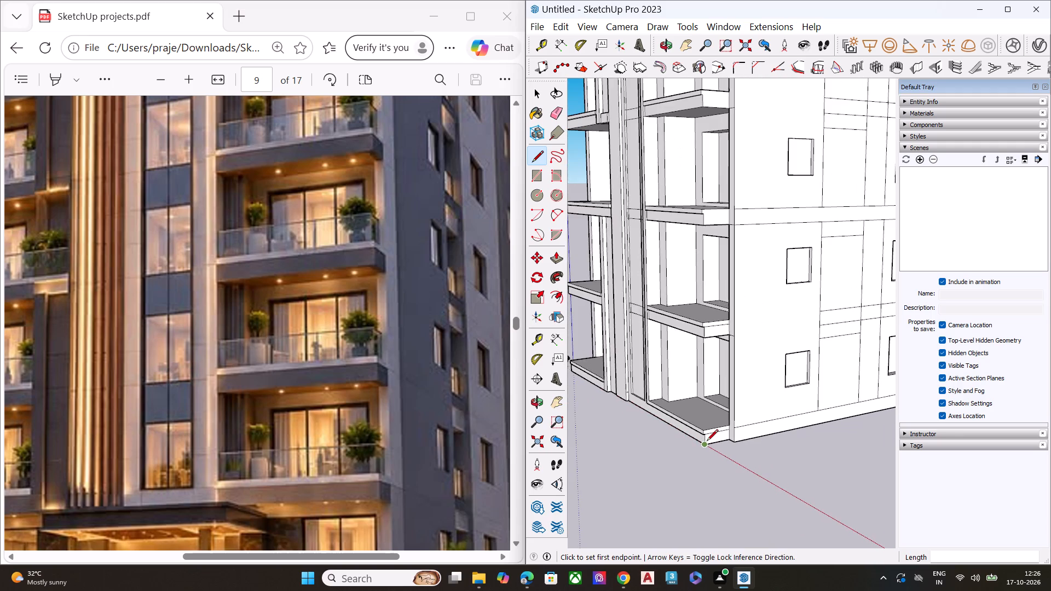
scroll(714, 184, "down", 1)
scroll(677, 179, "up", 2)
scroll(676, 179, "down", 2)
scroll(676, 179, "up", 6)
scroll(748, 210, "up", 1)
scroll(758, 212, "down", 2)
scroll(759, 212, "up", 9)
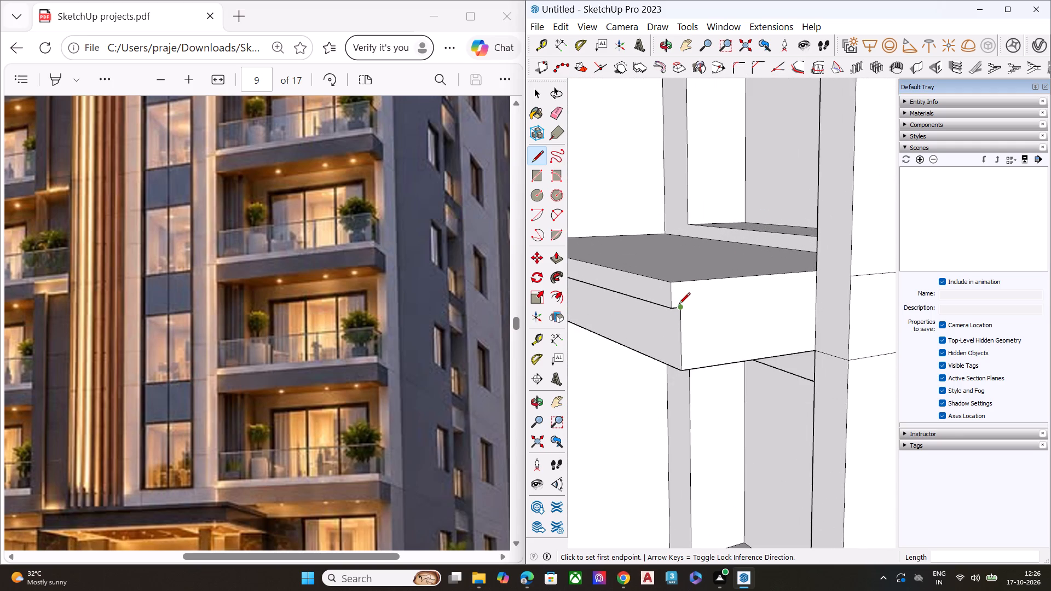
left_click(680, 308)
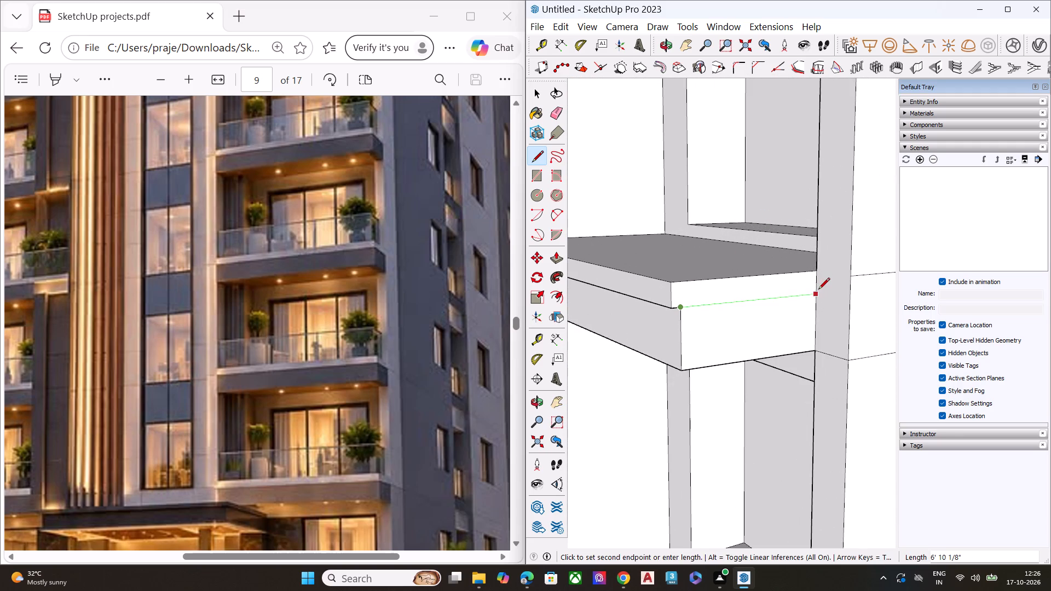
left_click(818, 290)
Draw the matching band line across the third-floor balcony slab's end face, ending at the side wall.
scroll(709, 290, "down", 11)
scroll(700, 305, "up", 1)
scroll(700, 307, "down", 3)
scroll(700, 309, "up", 1)
scroll(700, 310, "down", 3)
scroll(700, 311, "up", 1)
scroll(700, 311, "down", 1)
scroll(689, 150, "up", 7)
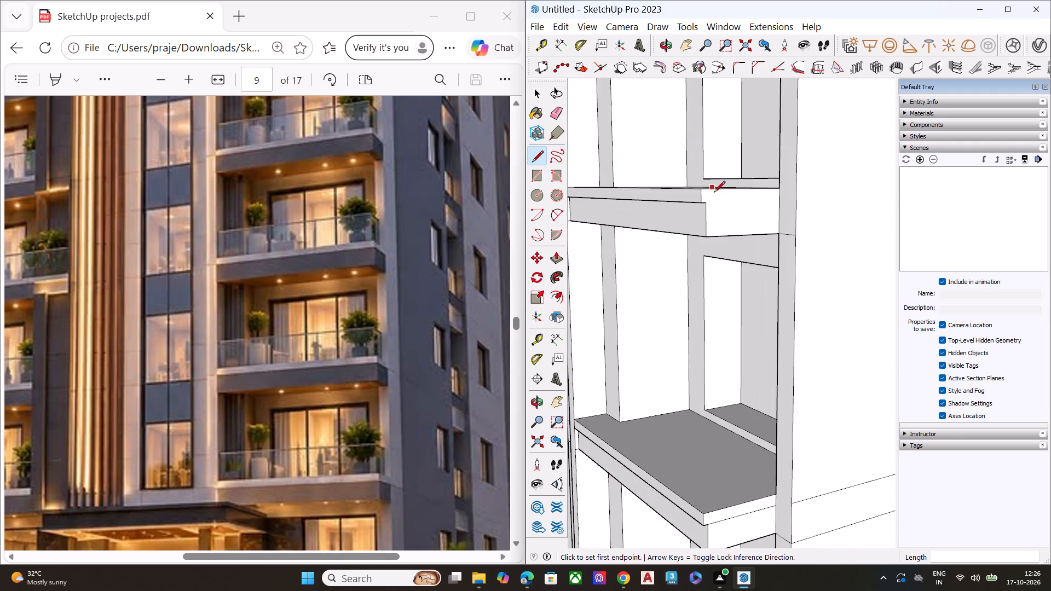
scroll(715, 196, "up", 7)
left_click(697, 210)
scroll(715, 205, "down", 1)
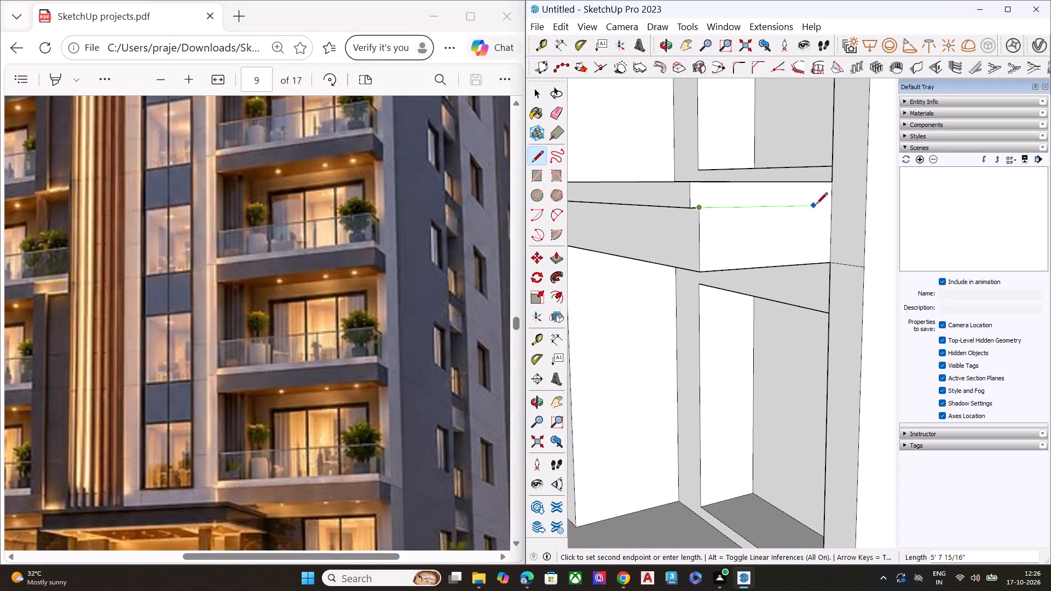
left_click(831, 202)
Draw a line about 6' 10 1/8" long across the fourth-floor balcony slab's end face, from the front band's corner to the wall.
scroll(698, 244, "down", 2)
scroll(685, 259, "up", 1)
scroll(680, 267, "down", 3)
scroll(676, 273, "up", 2)
scroll(676, 273, "down", 4)
scroll(690, 270, "up", 3)
scroll(692, 275, "down", 11)
scroll(715, 143, "up", 3)
scroll(715, 138, "down", 1)
scroll(715, 138, "up", 5)
scroll(681, 182, "up", 6)
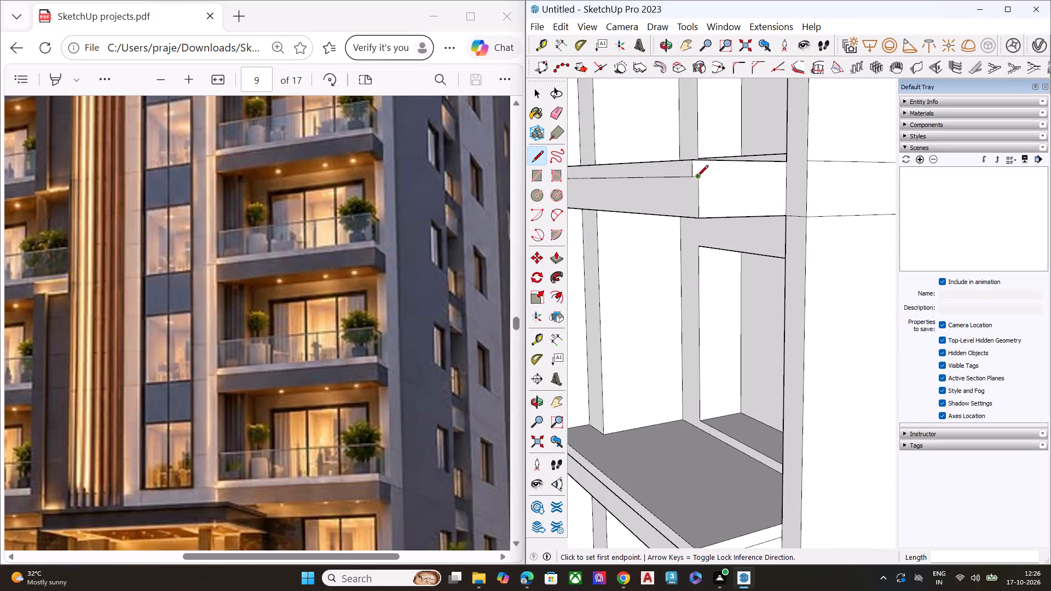
left_click(697, 177)
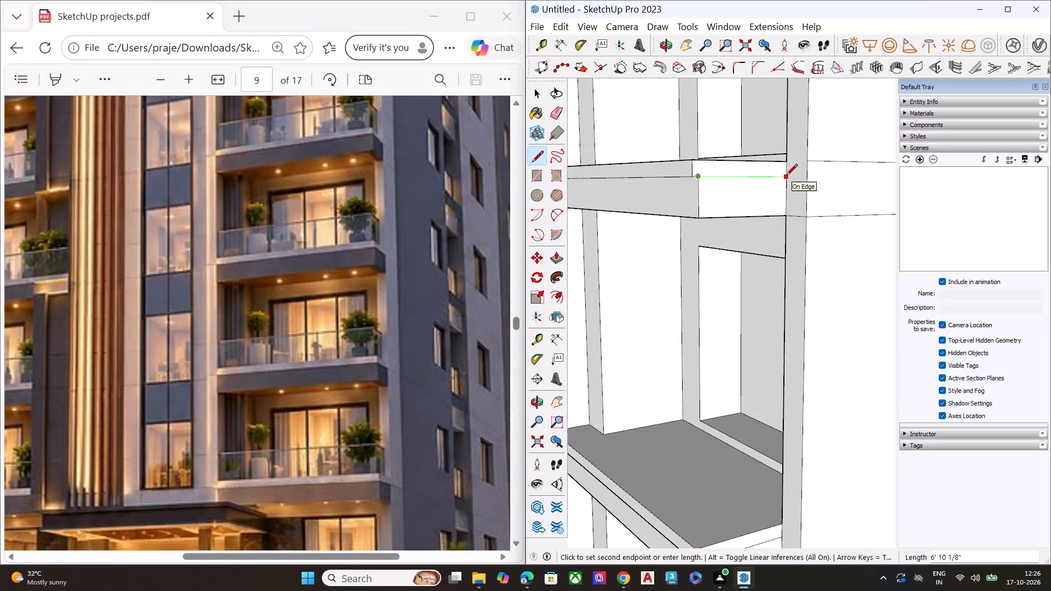
left_click(786, 176)
Draw a matching line about 6' 10 1/8" long across the fifth-floor balcony slab's end face, from the band corner to the side wall.
scroll(707, 229, "down", 5)
scroll(685, 278, "up", 1)
scroll(686, 282, "down", 5)
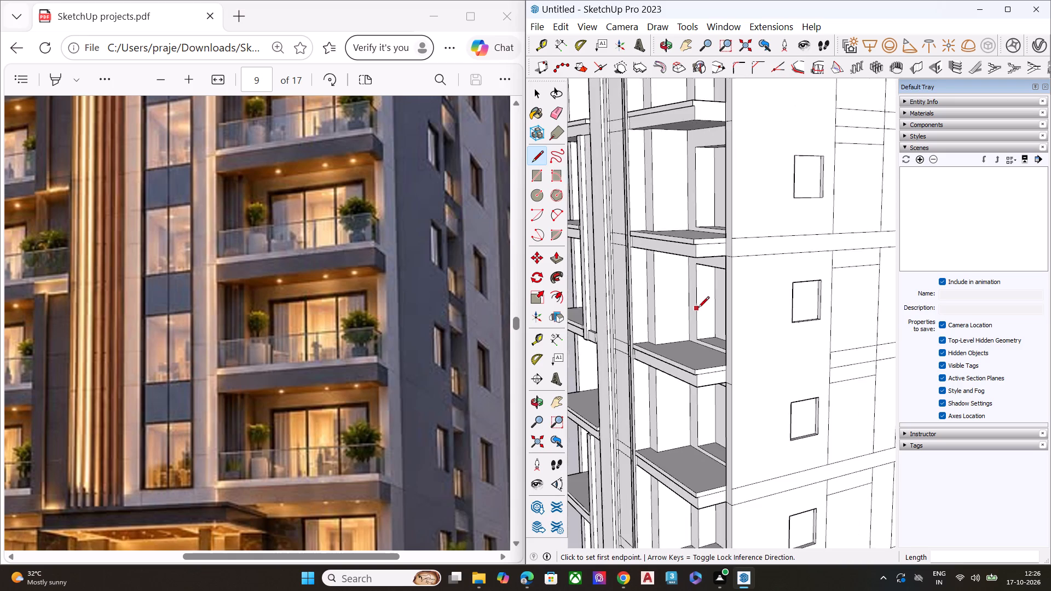
scroll(711, 278, "down", 1)
scroll(712, 279, "up", 1)
scroll(714, 286, "down", 2)
scroll(715, 288, "up", 2)
scroll(715, 289, "down", 4)
scroll(712, 128, "up", 9)
scroll(697, 236, "up", 2)
scroll(697, 244, "down", 1)
scroll(697, 245, "up", 5)
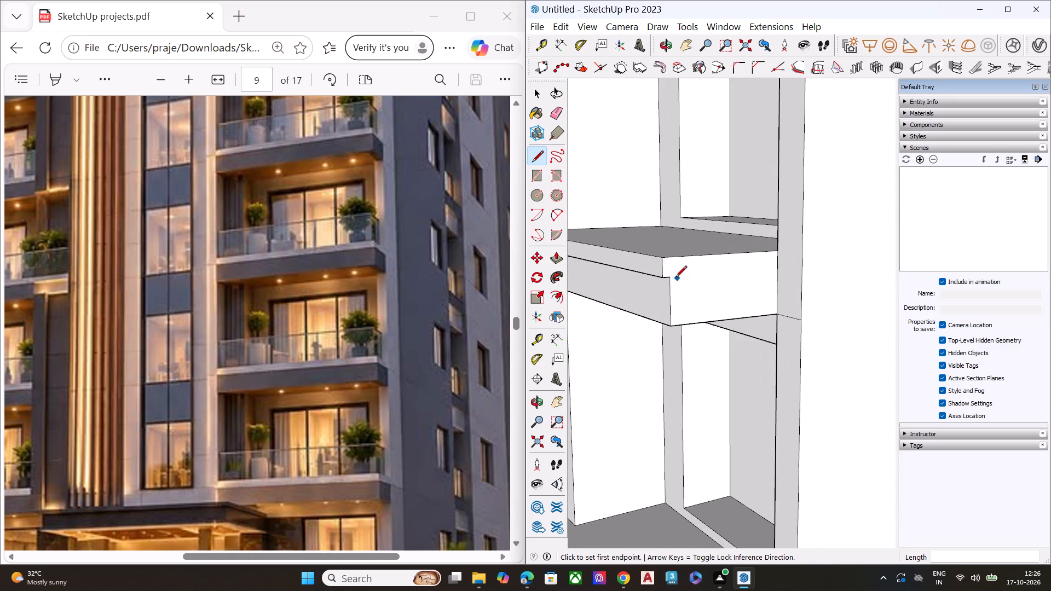
left_click(670, 277)
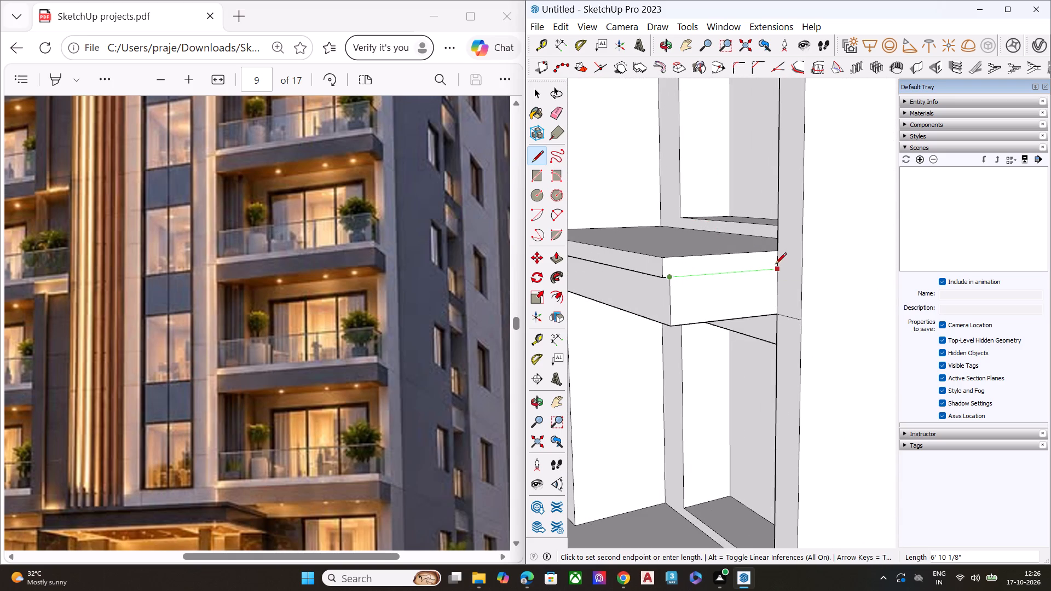
left_click(775, 265)
Draw a line about 6' 10 1/8" long across the sixth-floor balcony slab's end face, from the front band's corner to the wall.
scroll(741, 278, "down", 6)
scroll(731, 297, "up", 1)
scroll(731, 297, "down", 4)
scroll(731, 297, "up", 1)
scroll(731, 298, "down", 1)
scroll(731, 299, "up", 1)
scroll(731, 299, "down", 6)
scroll(734, 295, "up", 1)
scroll(734, 295, "down", 5)
scroll(737, 173, "up", 7)
scroll(738, 167, "down", 1)
scroll(738, 167, "up", 2)
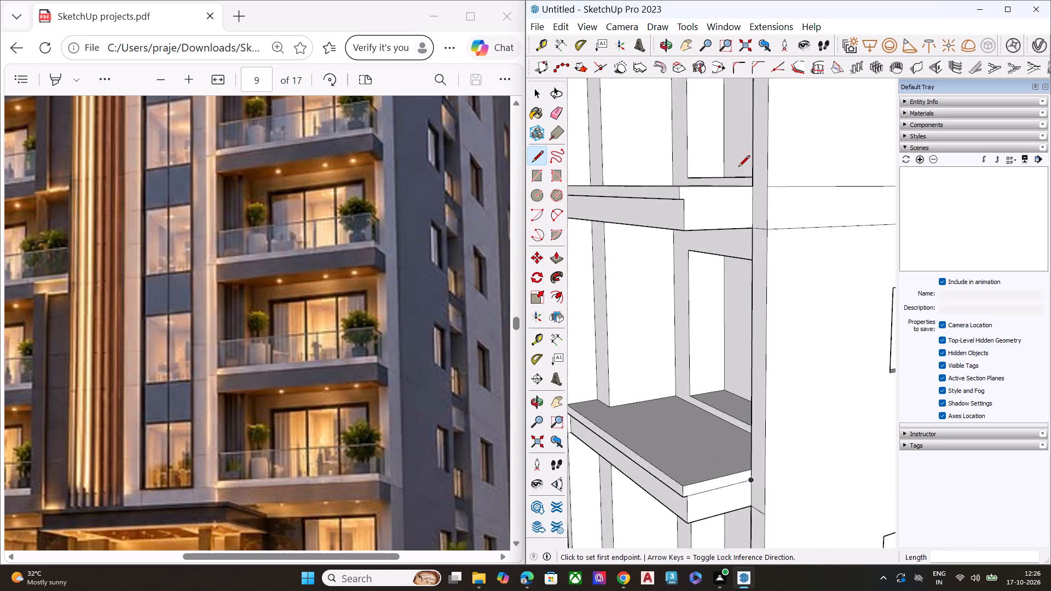
scroll(716, 184, "up", 8)
left_click(645, 216)
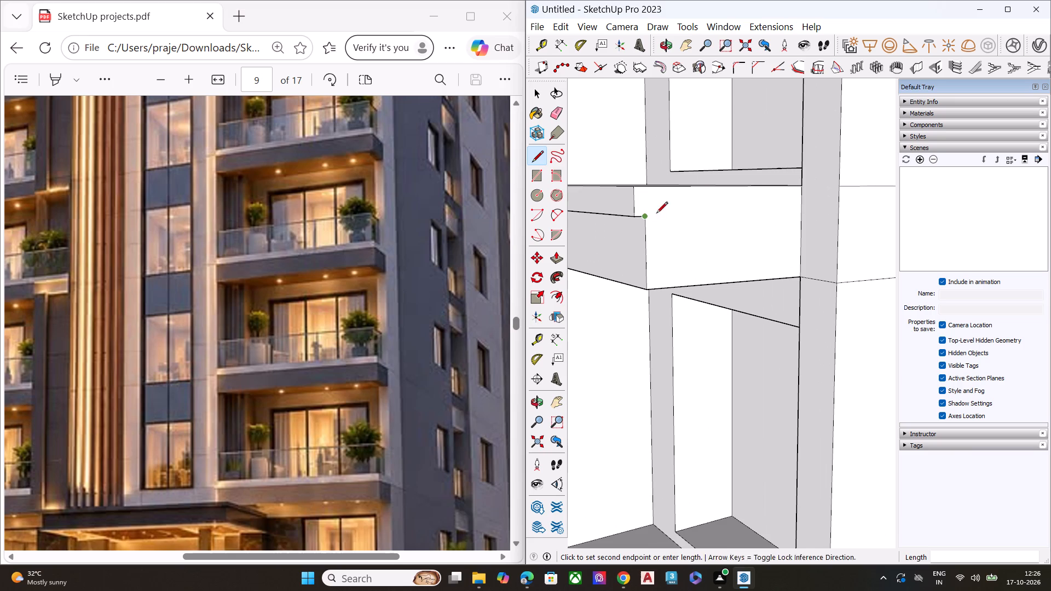
left_click(801, 210)
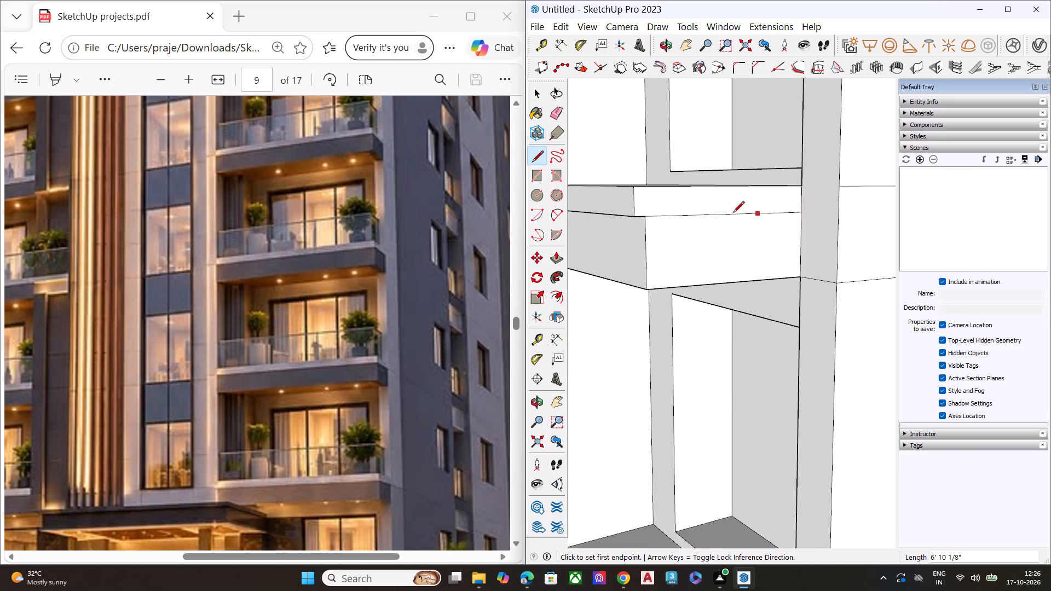
Draw the matching band line across the seventh-floor balcony slab's end face, from the front band's corner to the side wall.
scroll(730, 216, "down", 9)
scroll(748, 260, "up", 1)
scroll(749, 268, "down", 12)
scroll(719, 101, "up", 6)
scroll(717, 94, "down", 1)
scroll(717, 94, "up", 4)
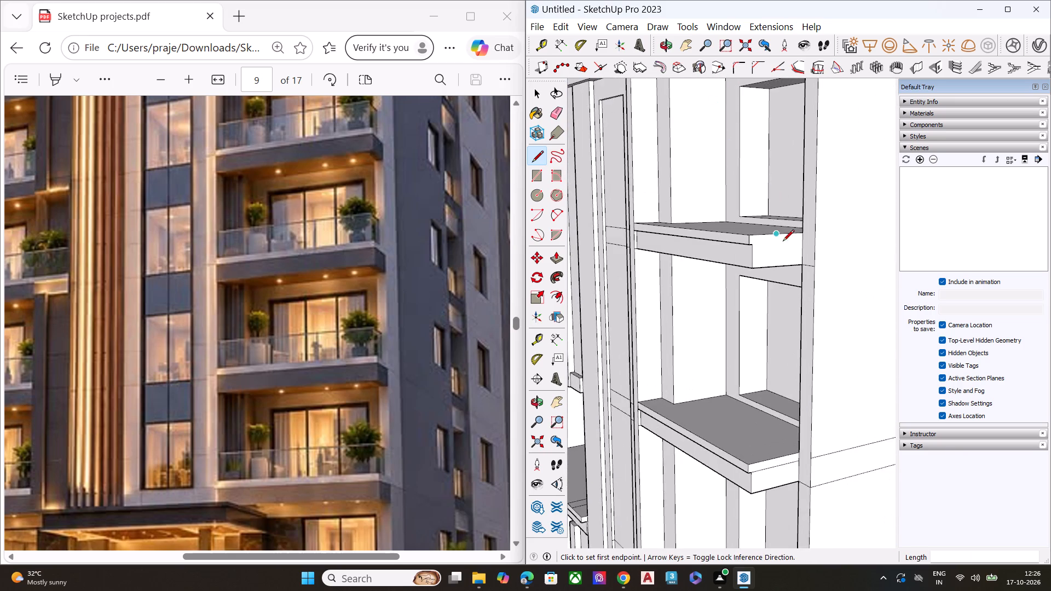
scroll(780, 244, "up", 3)
scroll(778, 247, "down", 2)
scroll(773, 250, "up", 3)
left_click(741, 243)
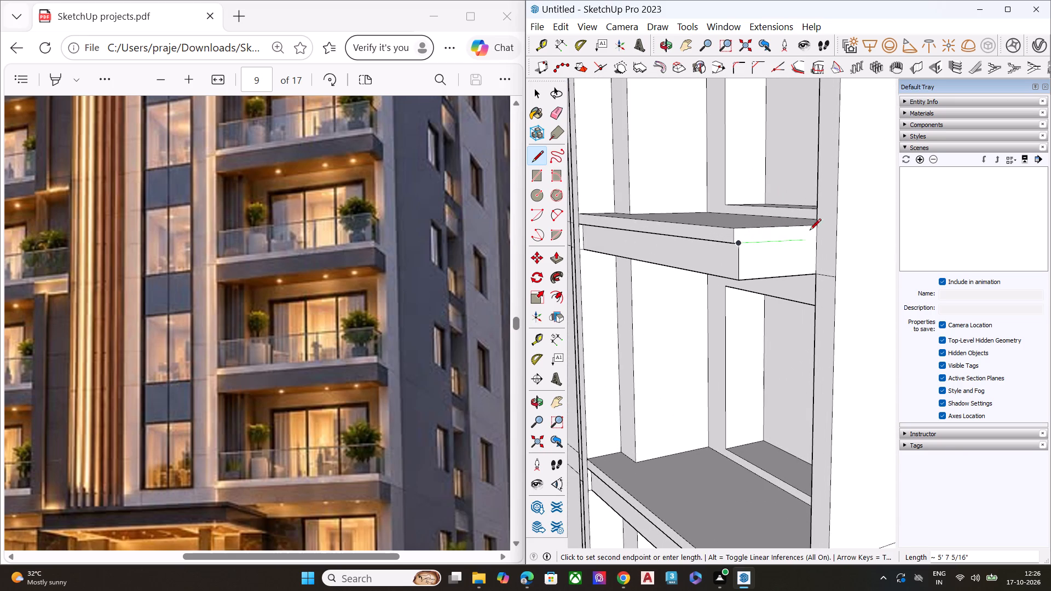
left_click(816, 236)
Inspect the balcony slab ends over the tower's full height and compare the roof area with the top of the page 9 render.
scroll(755, 260, "down", 3)
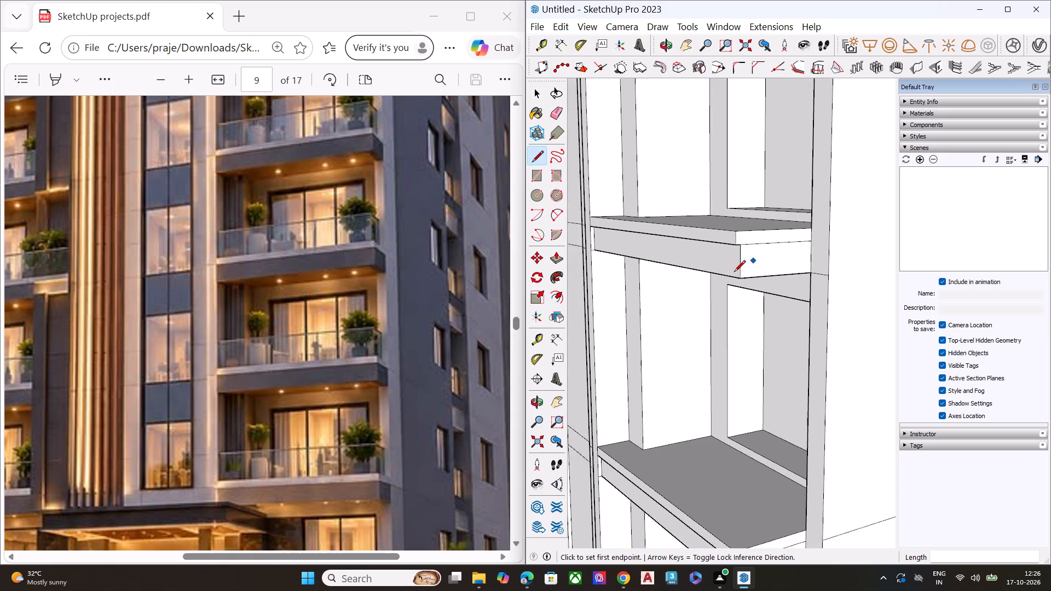
scroll(734, 273, "down", 15)
scroll(730, 196, "up", 2)
scroll(730, 187, "down", 1)
scroll(730, 187, "up", 6)
scroll(697, 199, "down", 9)
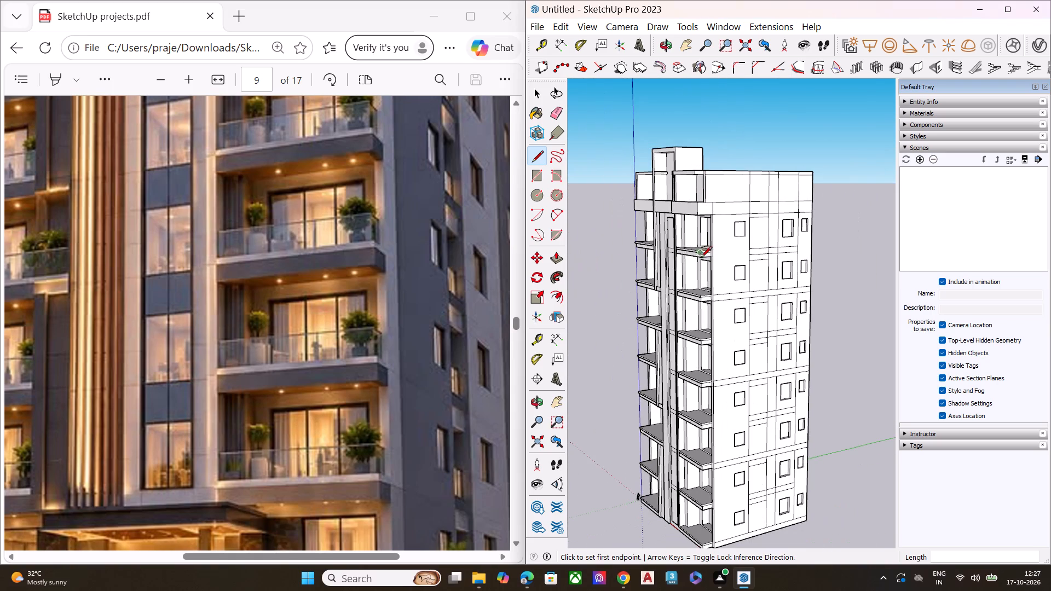
middle_click_drag(697, 251, 716, 216)
scroll(715, 276, "up", 11)
middle_click(716, 310)
scroll(717, 309, "up", 4)
scroll(717, 307, "down", 1)
scroll(717, 307, "up", 2)
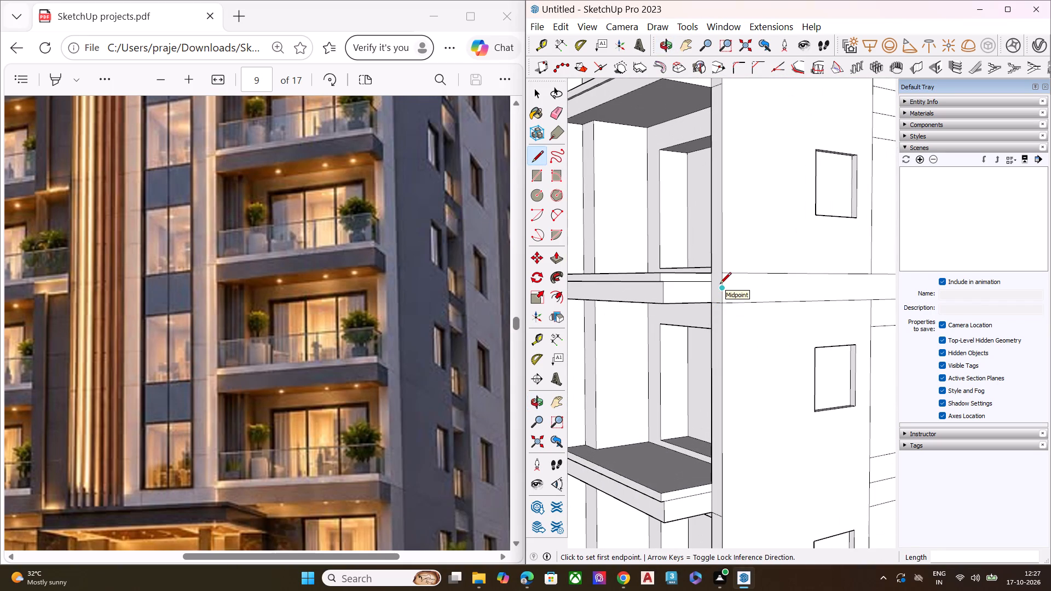
scroll(720, 285, "up", 1)
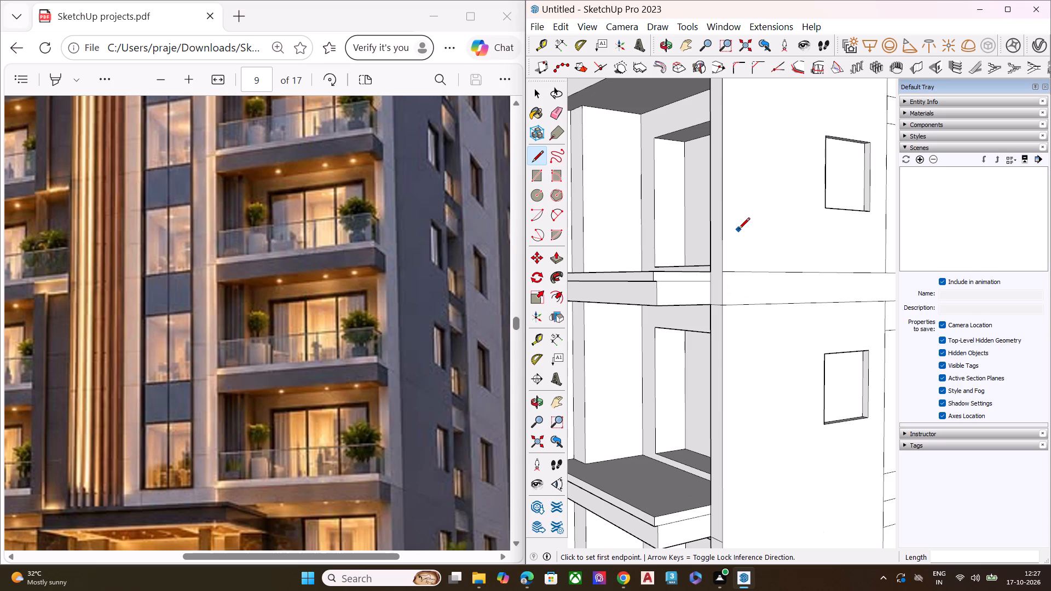
scroll(738, 230, "down", 5)
scroll(740, 230, "up", 1)
scroll(740, 230, "down", 10)
key("space")
scroll(746, 246, "down", 3)
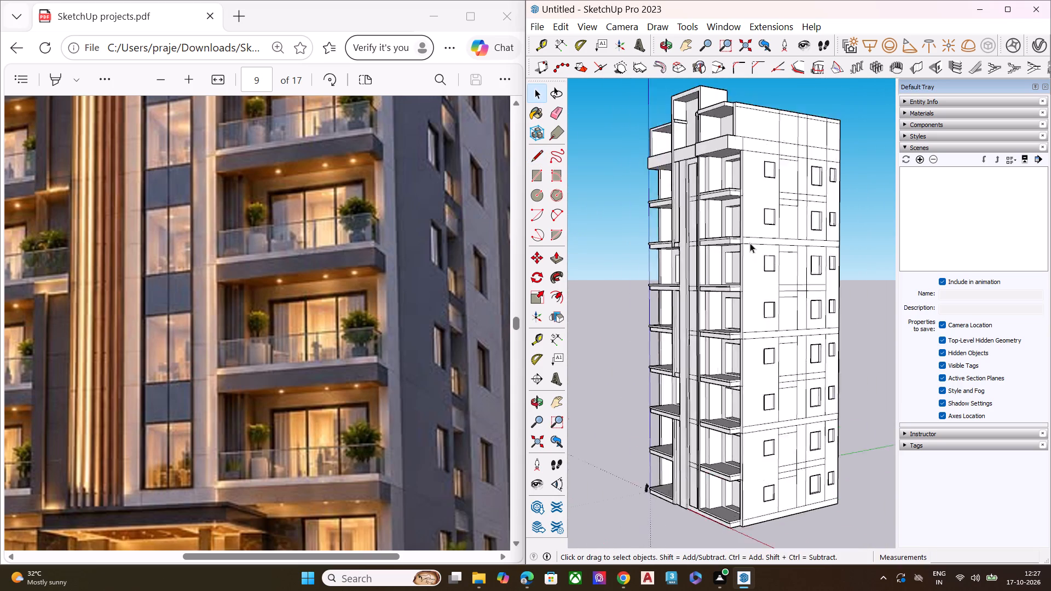
scroll(750, 243, "down", 6)
left_click(833, 218)
middle_click_drag(735, 233, 772, 194)
scroll(764, 199, "up", 8)
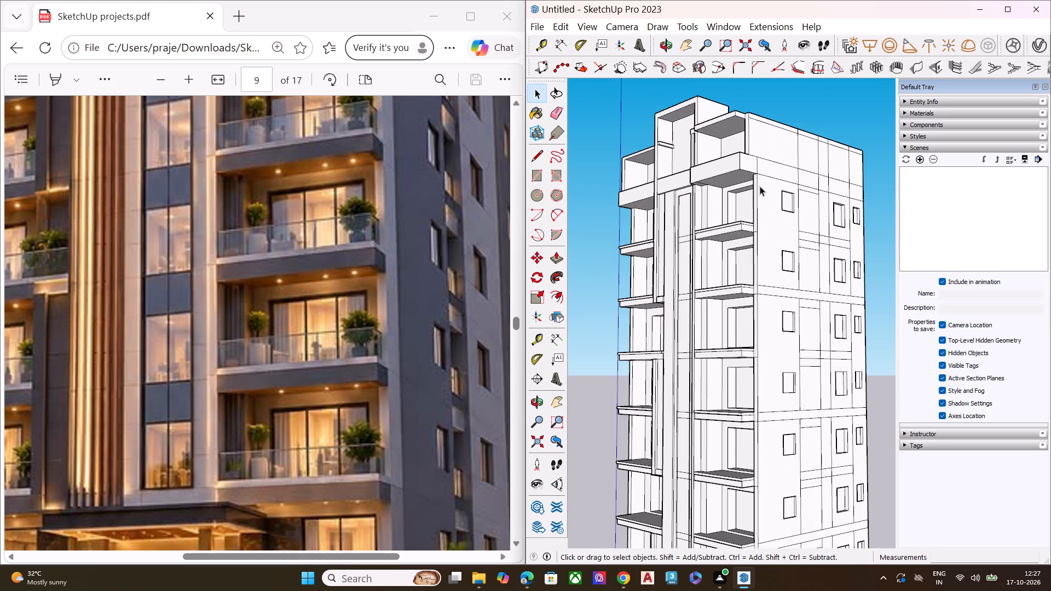
middle_click_drag(761, 185, 781, 244)
scroll(782, 245, "up", 1)
scroll(783, 250, "down", 7)
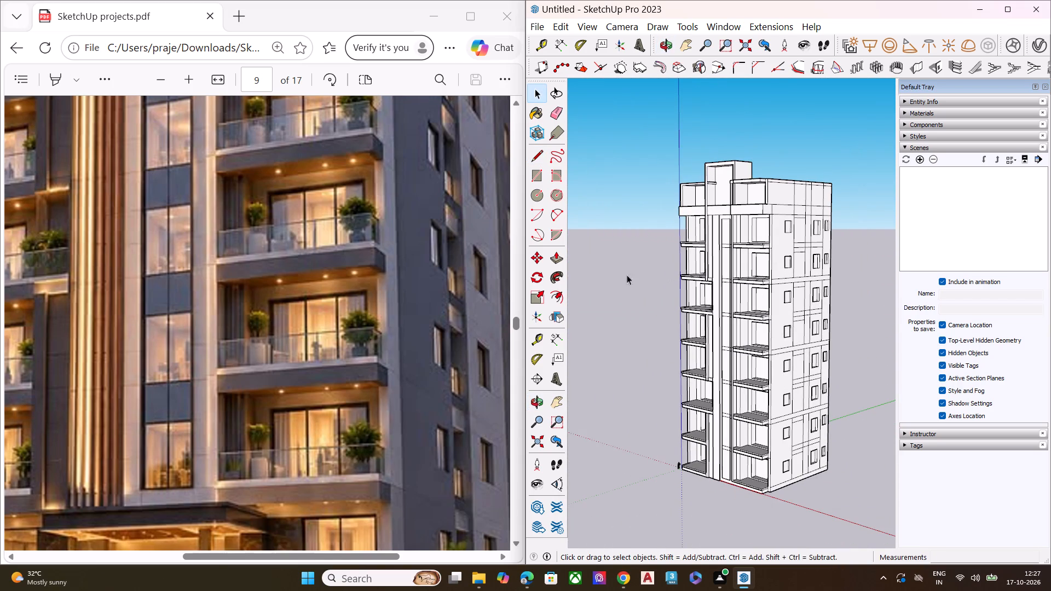
scroll(365, 260, "up", 11)
scroll(359, 260, "down", 1)
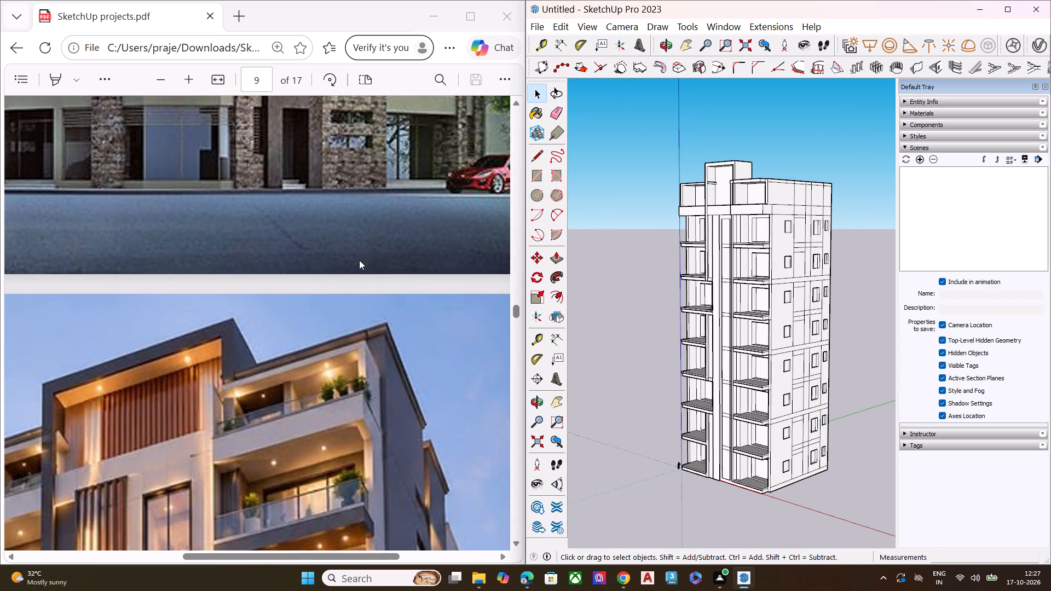
Push the front face of the short slab stub on the rooftop frame's left post back to the adjoining roof slab's front edge.
middle_click_drag(712, 230, 742, 208)
scroll(725, 182, "up", 4)
scroll(717, 179, "down", 1)
scroll(717, 179, "up", 5)
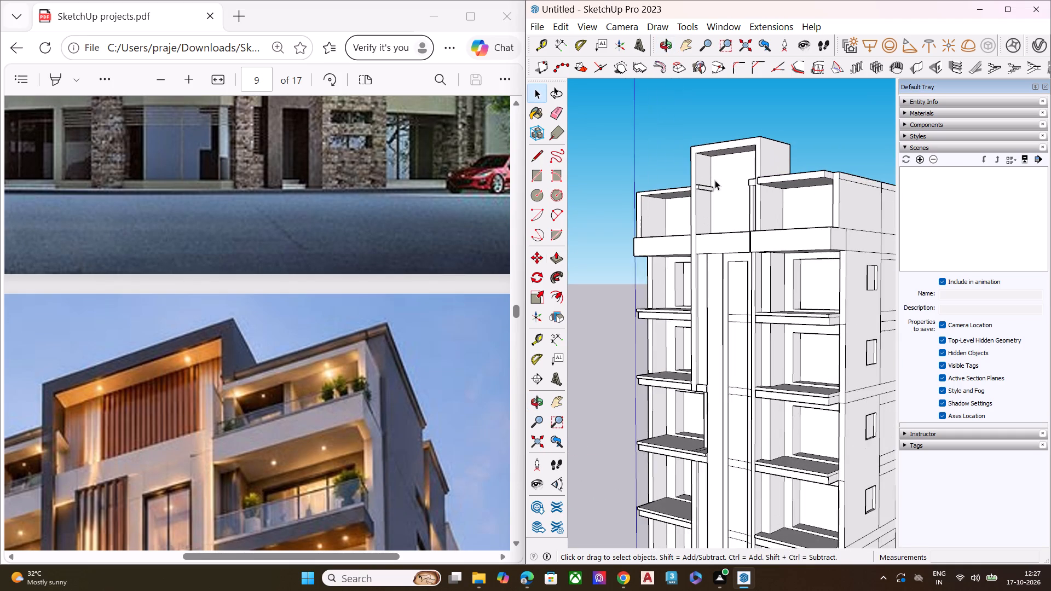
scroll(692, 187, "up", 7)
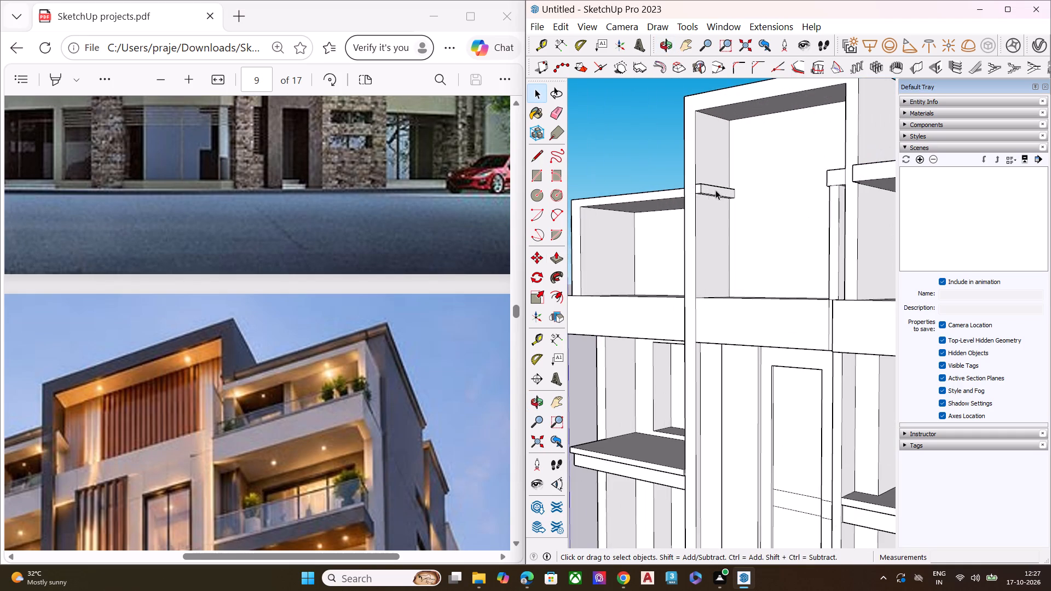
scroll(723, 189, "up", 1)
middle_click_drag(723, 189, 914, 184)
middle_click_drag(702, 215, 763, 331)
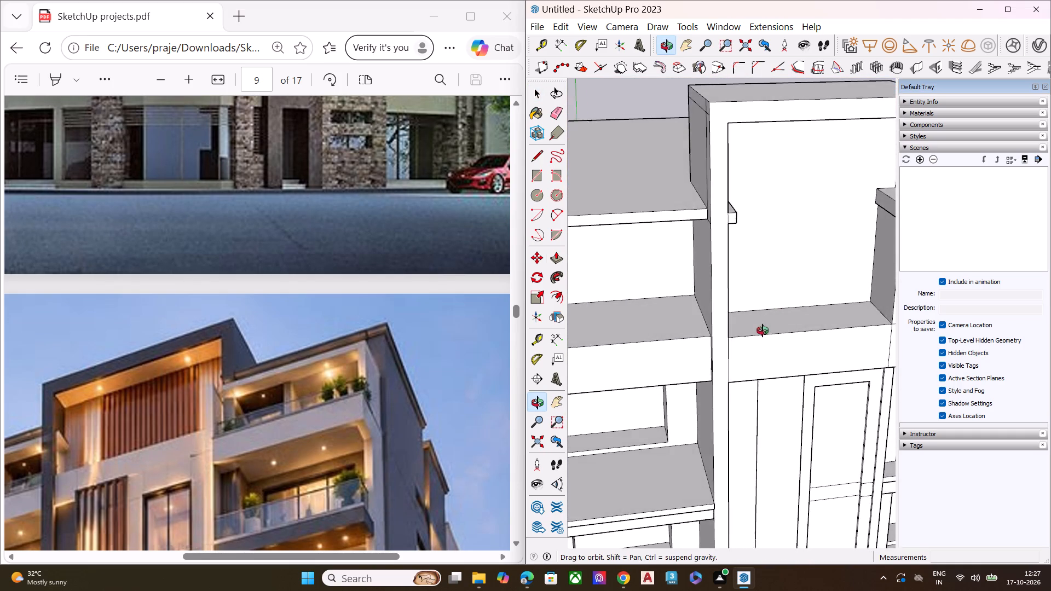
middle_click_drag(763, 331, 786, 273)
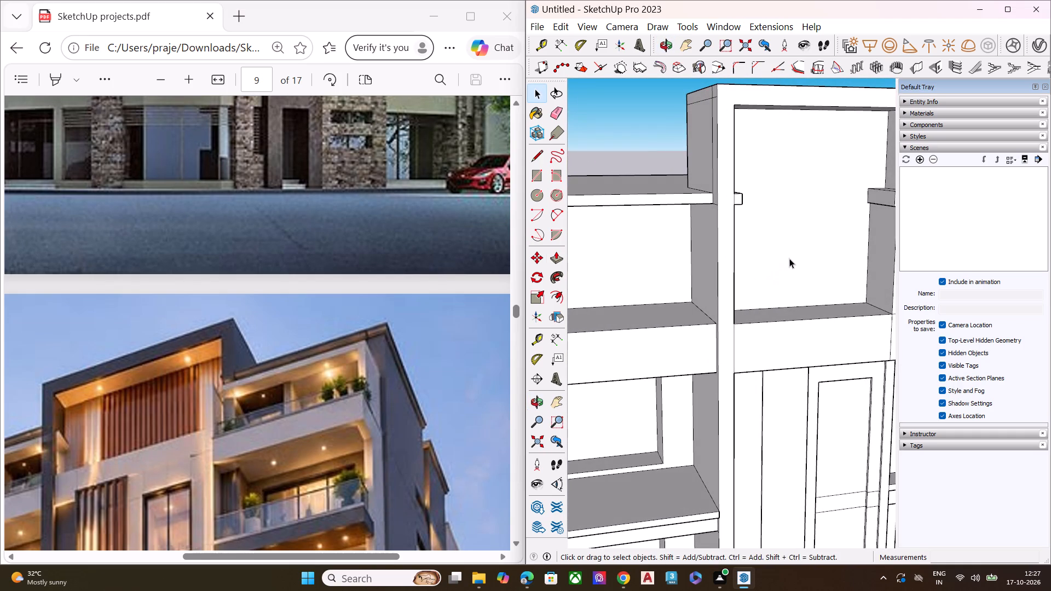
left_click(698, 195)
scroll(729, 183, "down", 1)
scroll(729, 183, "up", 3)
scroll(729, 183, "down", 2)
scroll(729, 183, "up", 4)
middle_click_drag(757, 217, 659, 257)
middle_click_drag(674, 248, 692, 240)
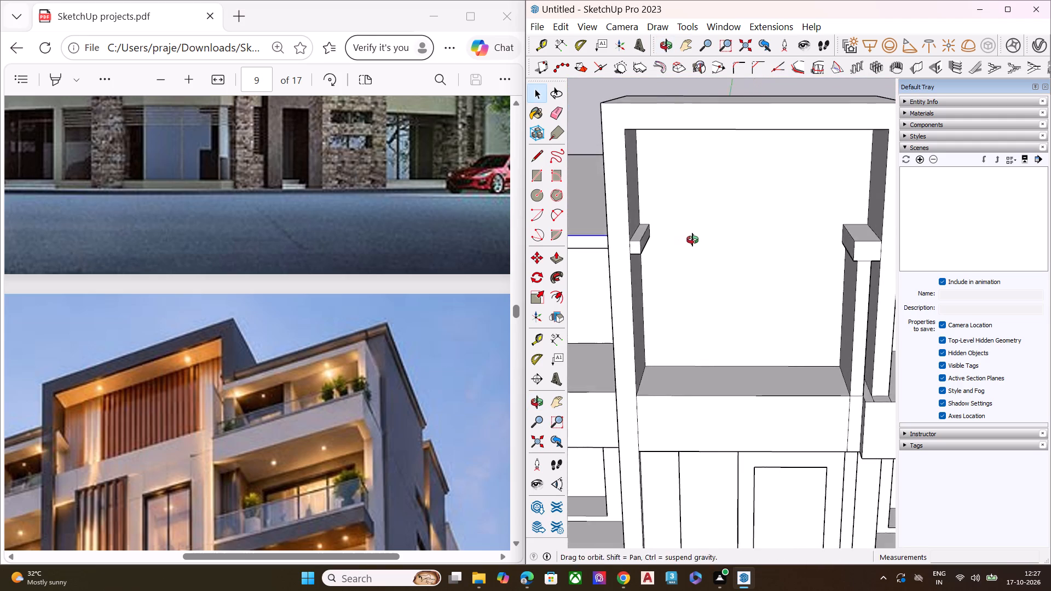
middle_click_drag(692, 240, 693, 240)
scroll(635, 258, "up", 7)
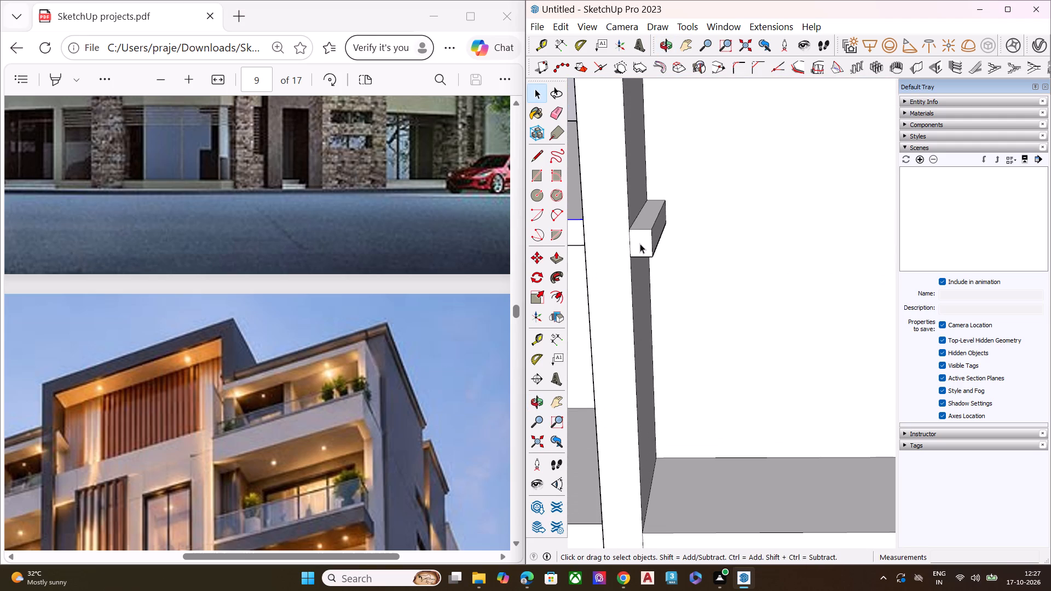
left_click(640, 244)
key("p")
left_click(640, 244)
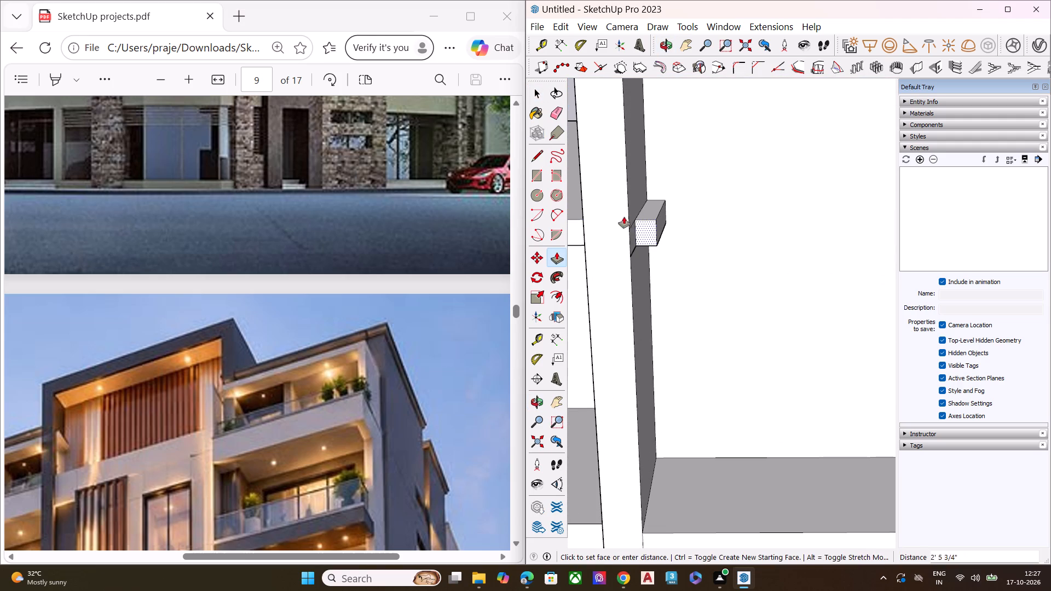
scroll(630, 212, "down", 5)
left_click(591, 217)
key("space")
Examine the rooftop frame, its two side slab stubs and the adjoining roof slabs from above and from the front.
middle_click_drag(655, 222, 677, 258)
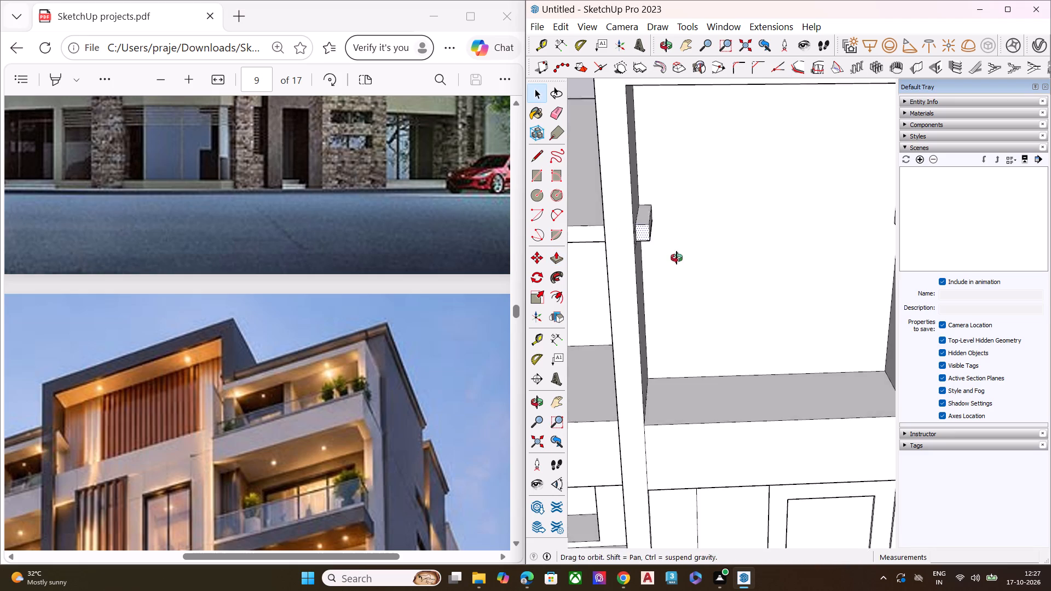
middle_click_drag(677, 258, 684, 286)
middle_click_drag(664, 298, 638, 300)
scroll(677, 250, "down", 4)
scroll(677, 250, "up", 1)
scroll(677, 250, "down", 5)
left_click(706, 111)
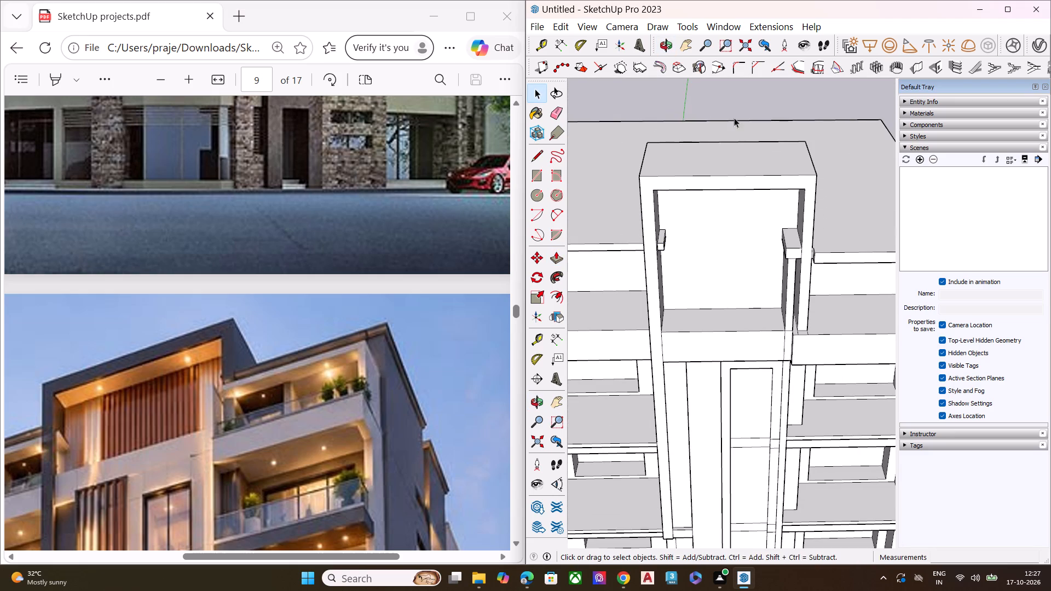
middle_click_drag(760, 172, 697, 172)
scroll(692, 175, "down", 4)
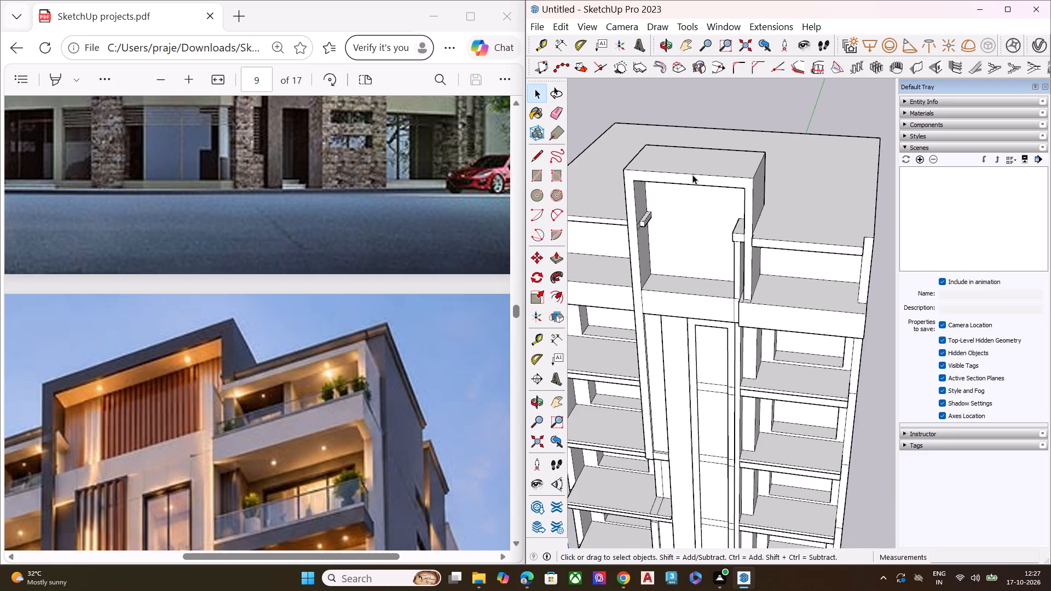
scroll(692, 175, "up", 2)
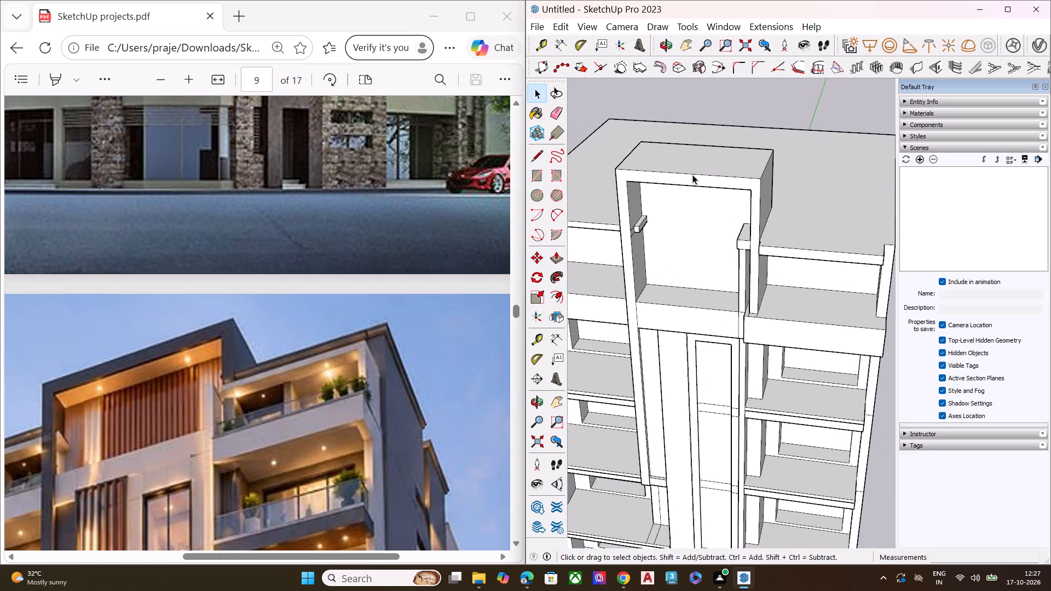
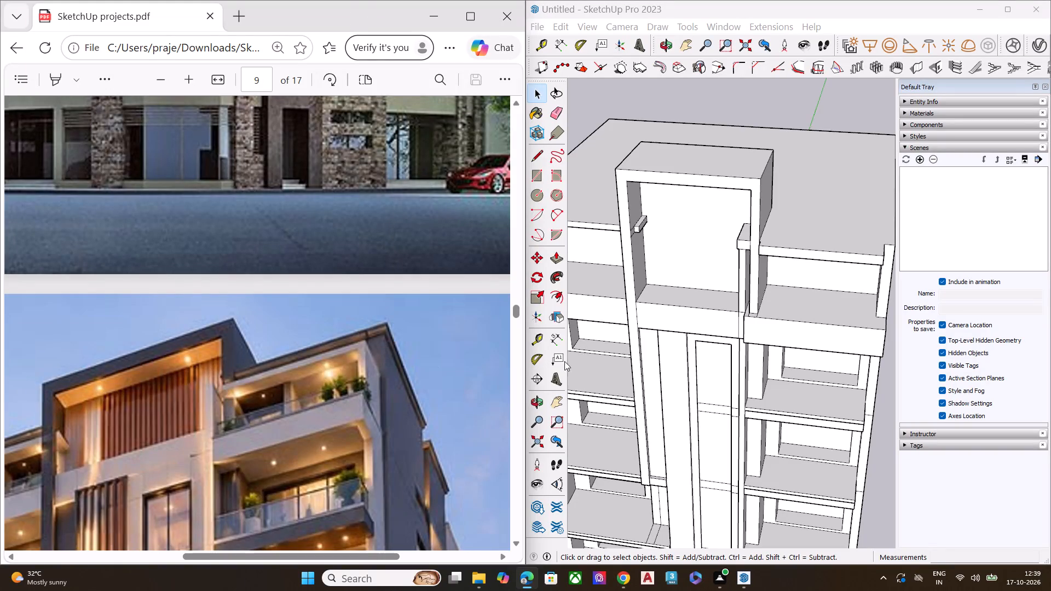
Examine the full apartment tower reference on page 9 of the PDF, especially the framed top storey and balcony bays.
scroll(740, 269, "down", 7)
scroll(291, 332, "up", 1)
scroll(298, 329, "down", 5)
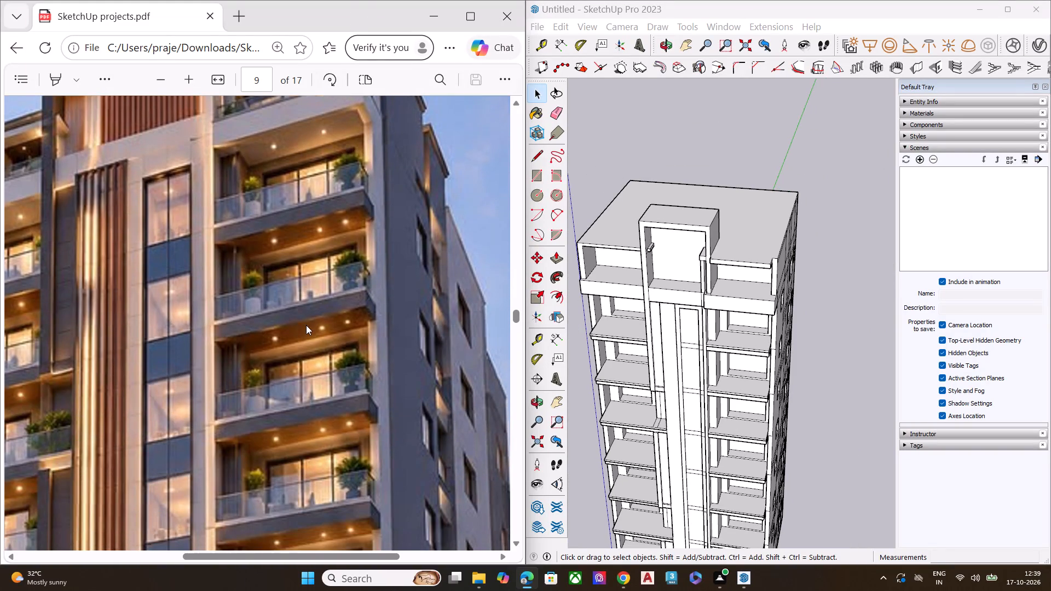
triple_click(161, 74)
left_click(161, 74)
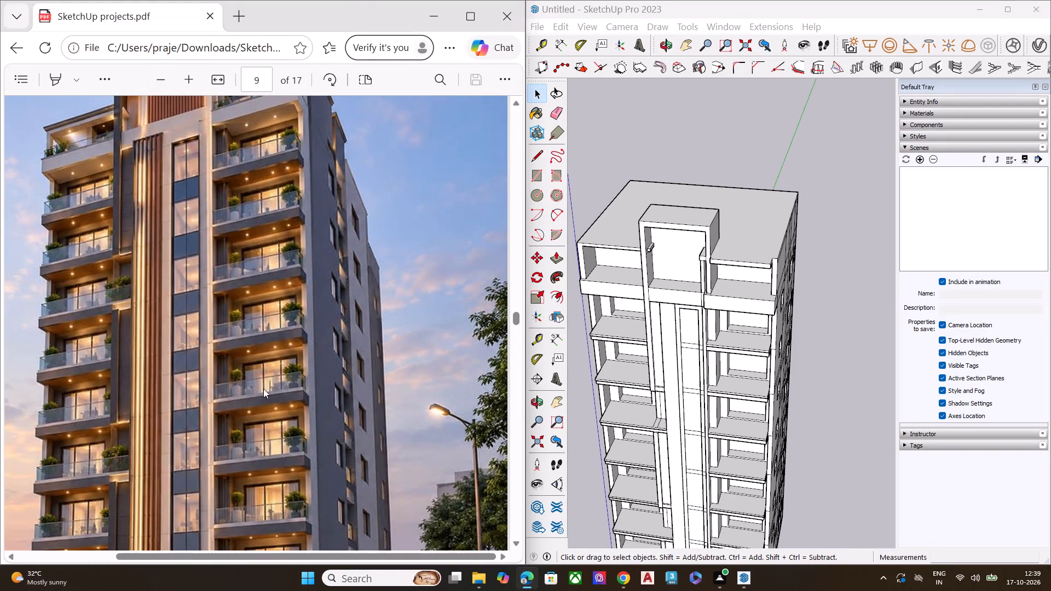
left_click_drag(285, 555, 227, 555)
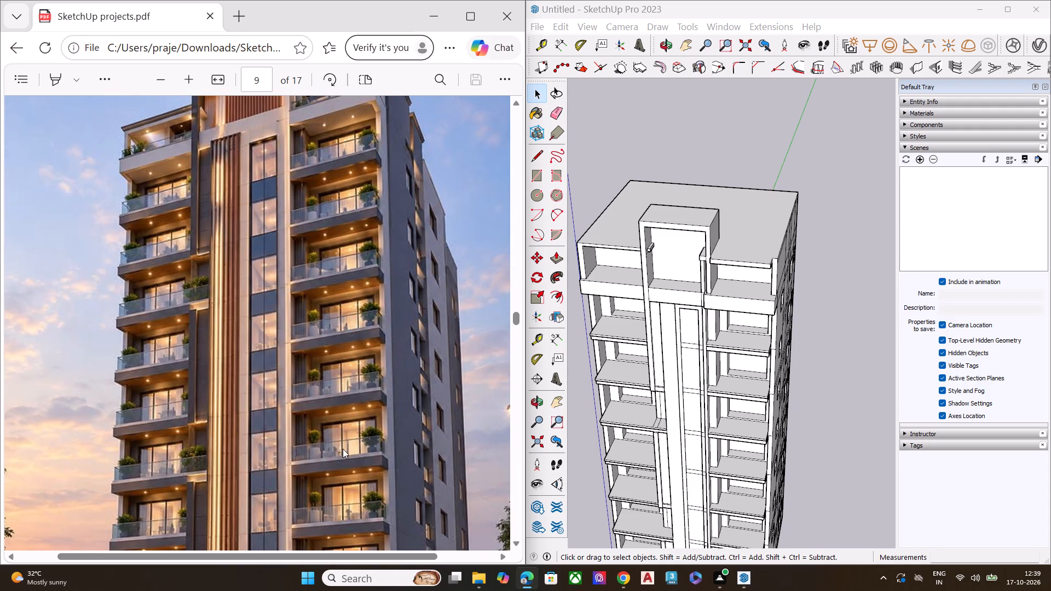
scroll(343, 445, "up", 2)
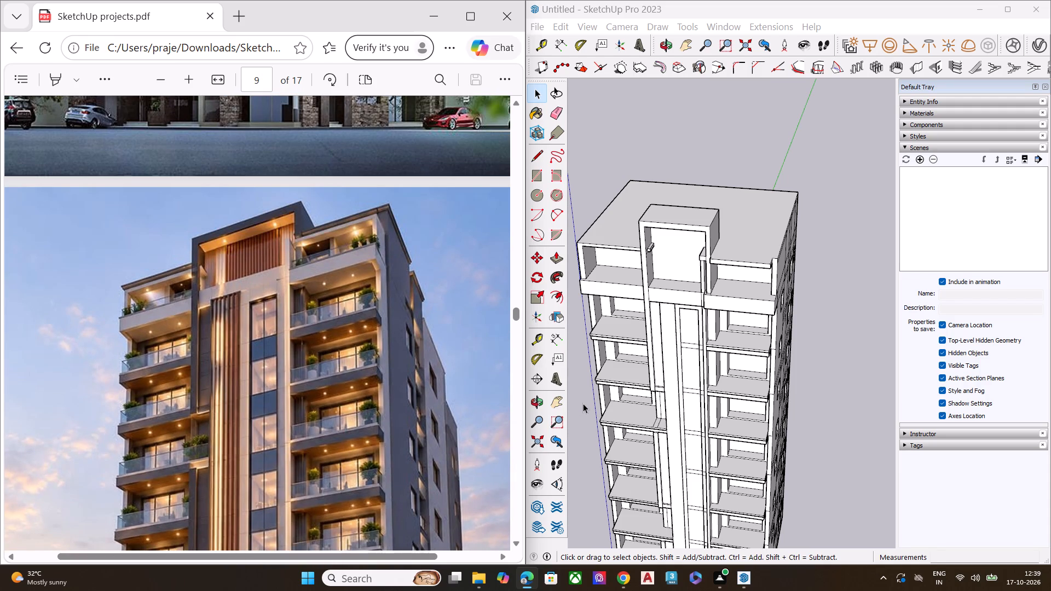
Push/Pull the underside of the rooftop frame's top beam down about 1' 6" into the opening.
middle_click_drag(715, 426, 703, 298)
scroll(688, 182, "up", 7)
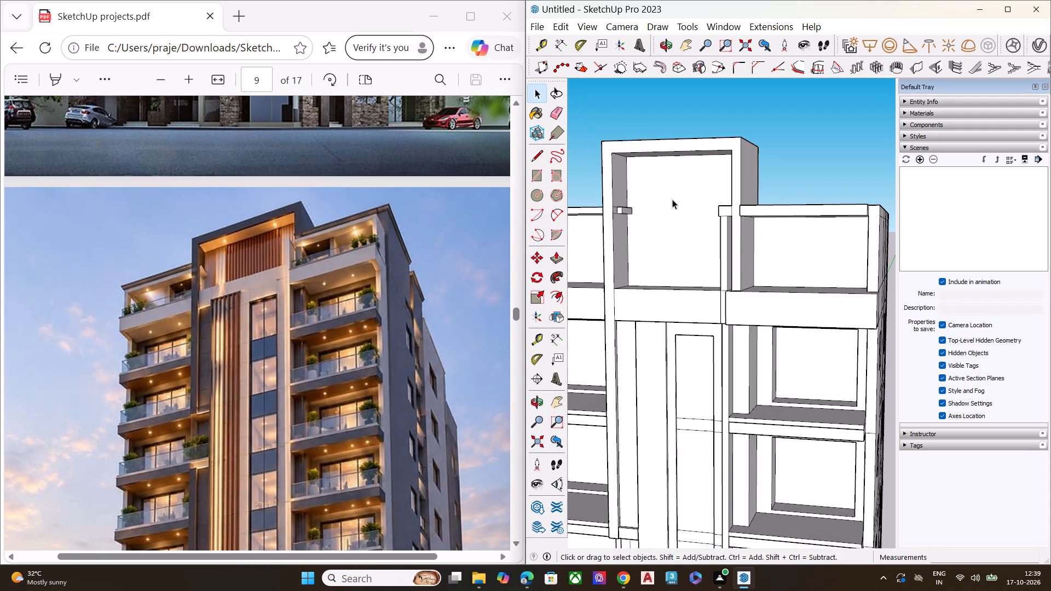
middle_click_drag(672, 199, 703, 130)
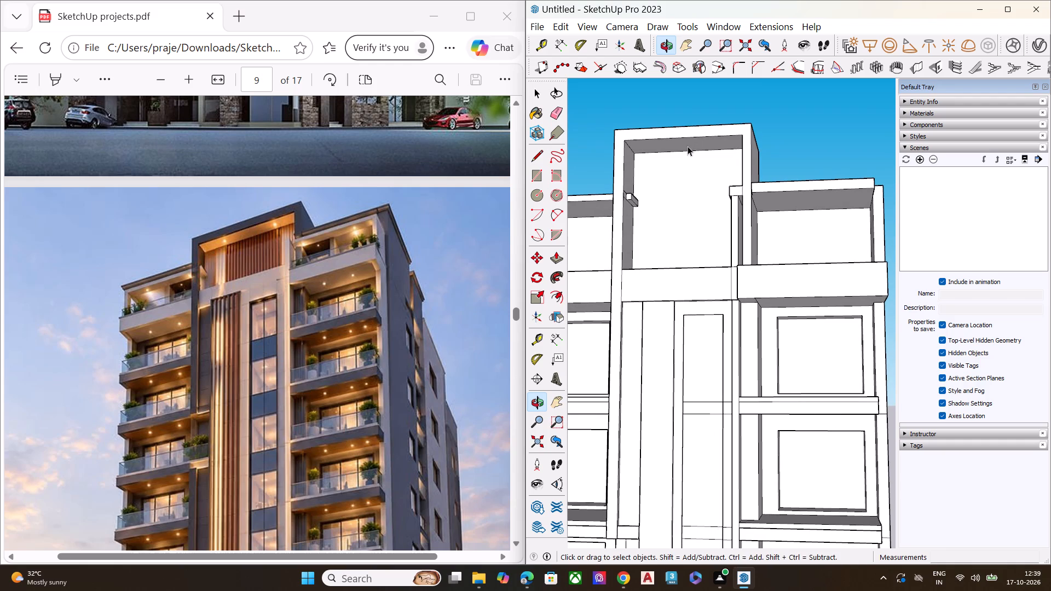
scroll(666, 161, "up", 7)
left_click(686, 129)
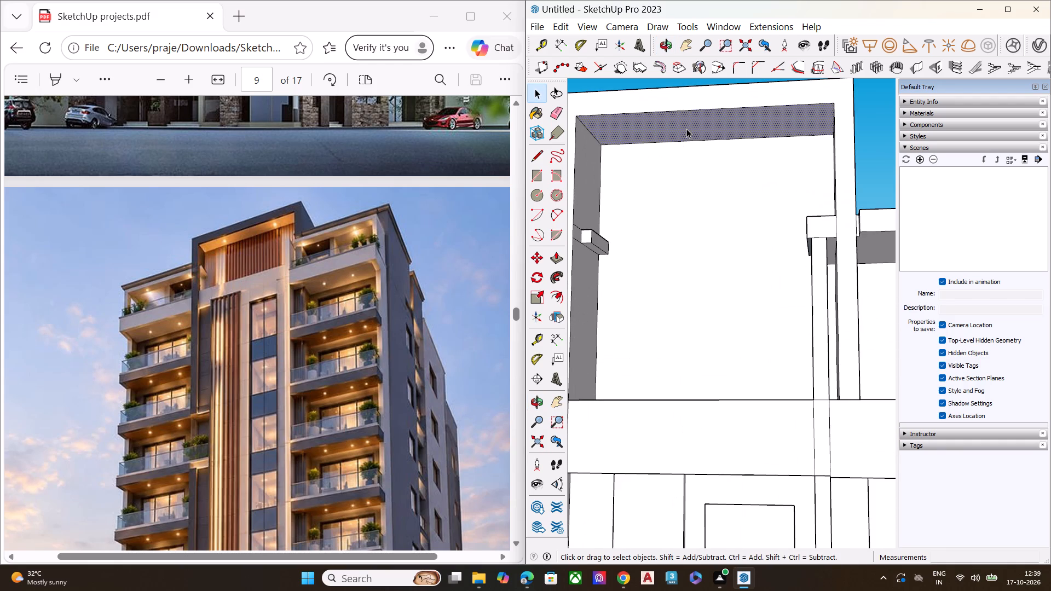
key("p")
left_click(686, 129)
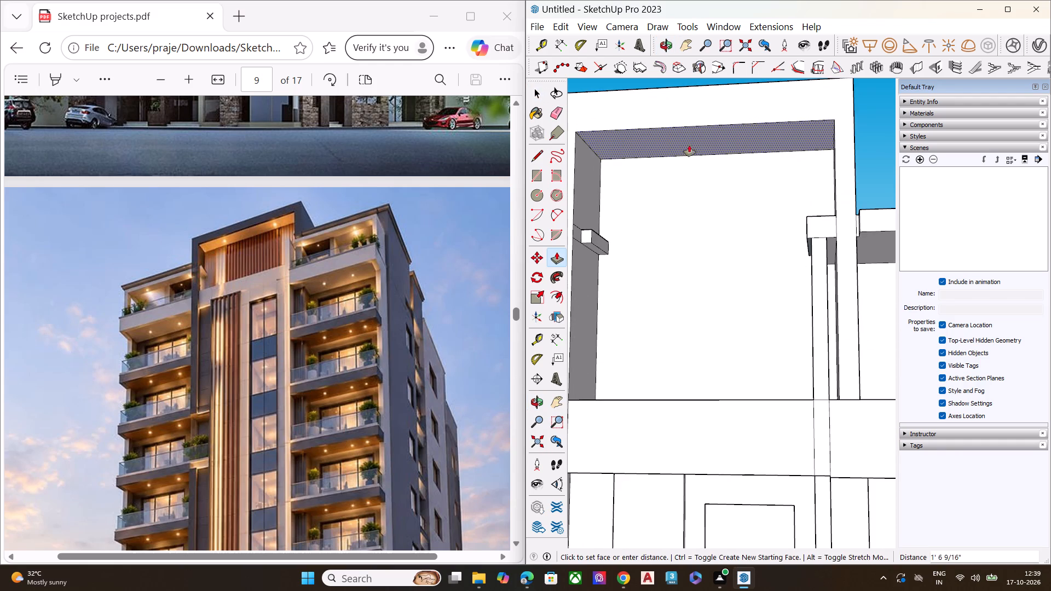
left_click(689, 148)
key("space")
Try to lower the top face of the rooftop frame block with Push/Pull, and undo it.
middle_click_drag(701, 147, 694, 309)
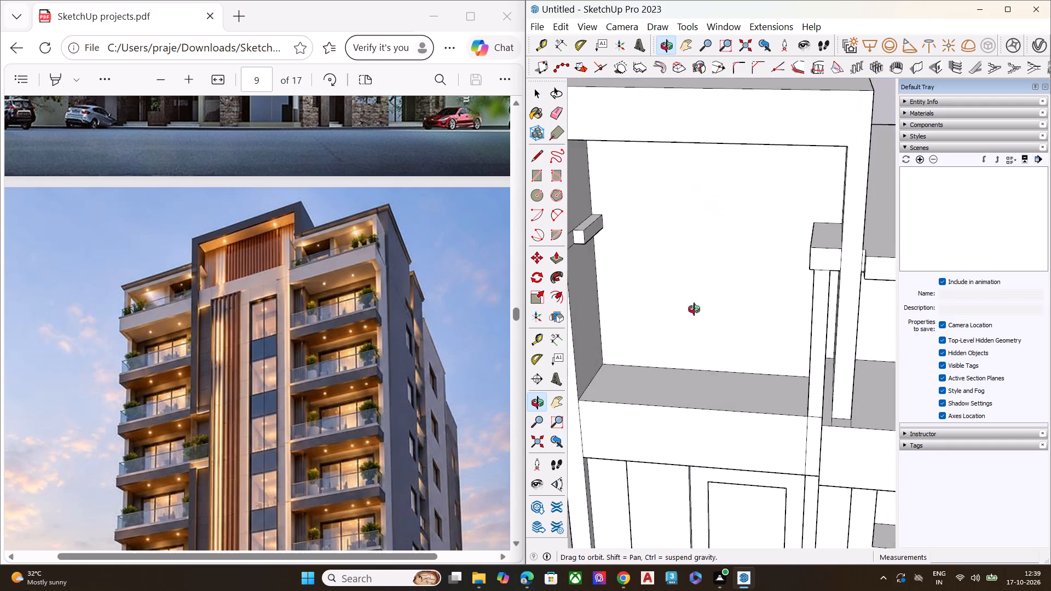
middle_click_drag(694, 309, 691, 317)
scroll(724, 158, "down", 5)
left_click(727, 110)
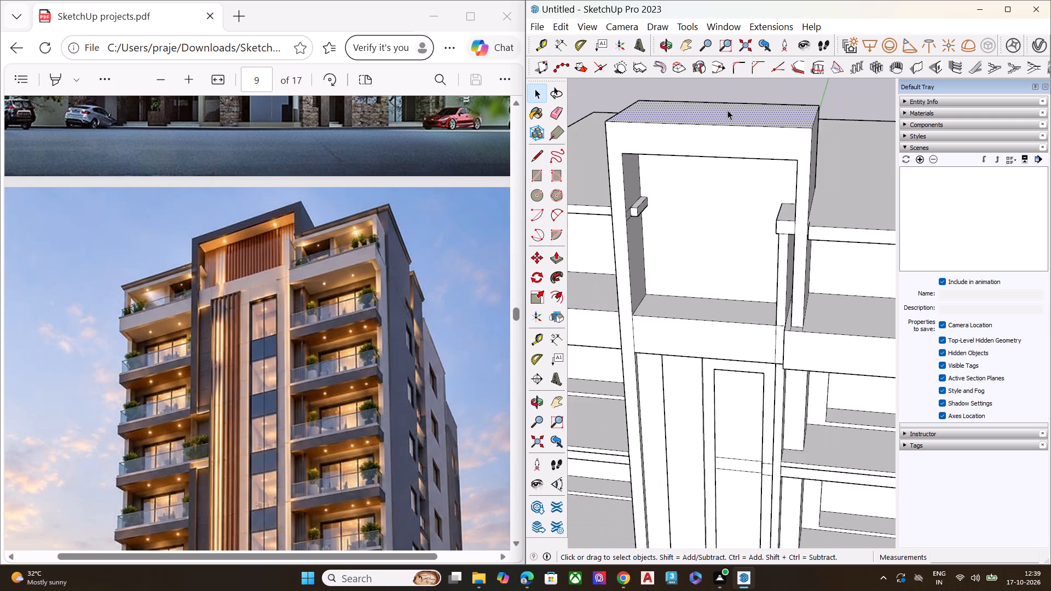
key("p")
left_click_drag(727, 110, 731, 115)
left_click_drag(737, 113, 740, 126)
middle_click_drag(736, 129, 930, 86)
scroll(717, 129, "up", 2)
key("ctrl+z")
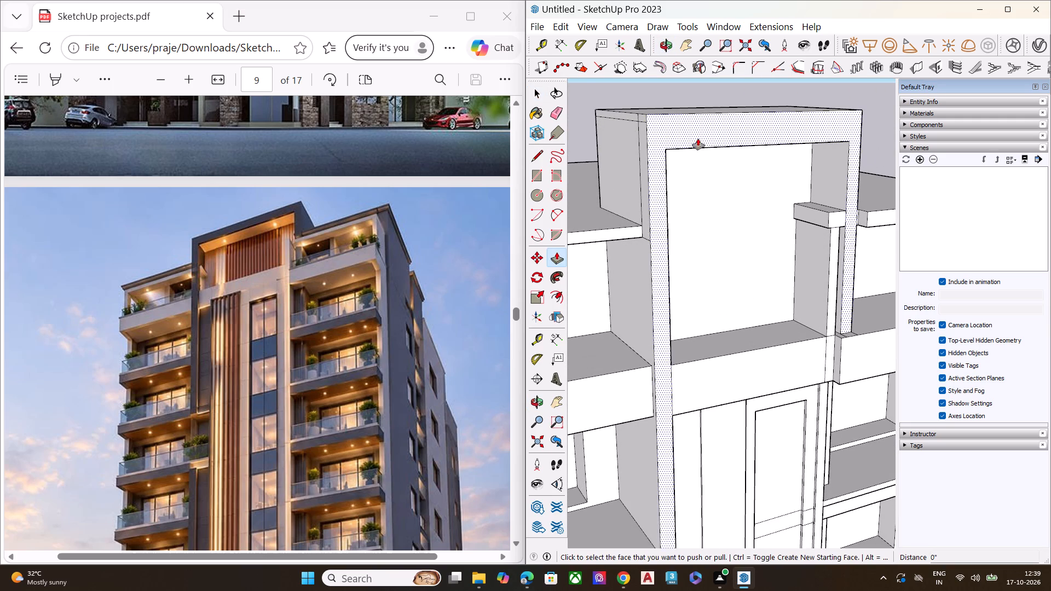
Erase the leftover horizontal edges near the top of the rooftop frame block's outer side face.
middle_click_drag(644, 132, 674, 114)
scroll(674, 114, "up", 8)
key("space")
key("e")
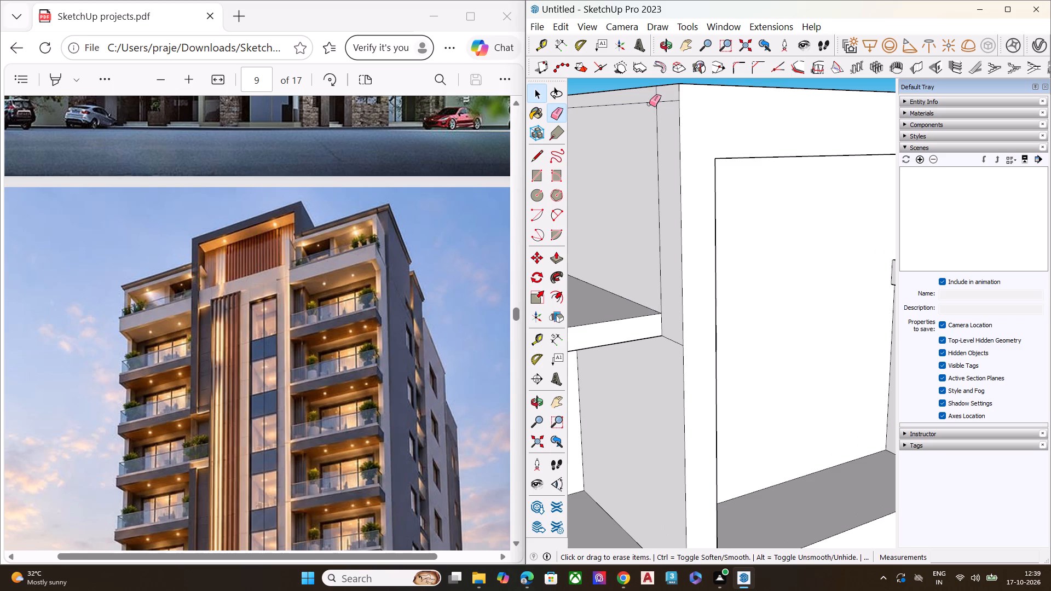
left_click(655, 92)
left_click(662, 101)
left_click(649, 102)
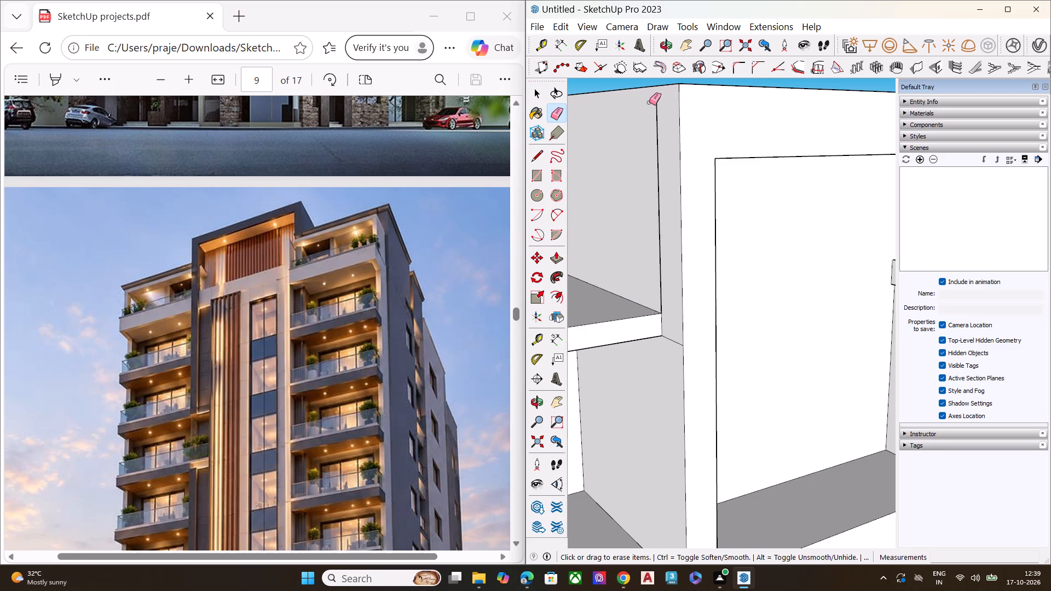
left_click(655, 104)
left_click(659, 108)
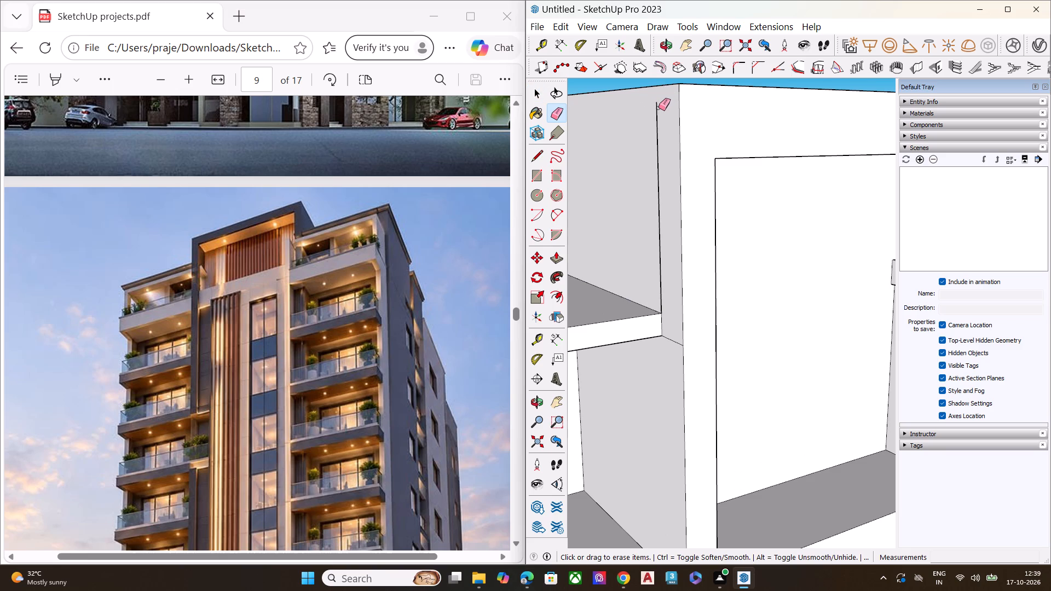
left_click(656, 111)
scroll(643, 114, "down", 1)
scroll(643, 114, "up", 2)
scroll(643, 115, "down", 5)
middle_click_drag(804, 130, 582, 157)
middle_click_drag(838, 157, 666, 165)
scroll(750, 150, "down", 6)
key("space")
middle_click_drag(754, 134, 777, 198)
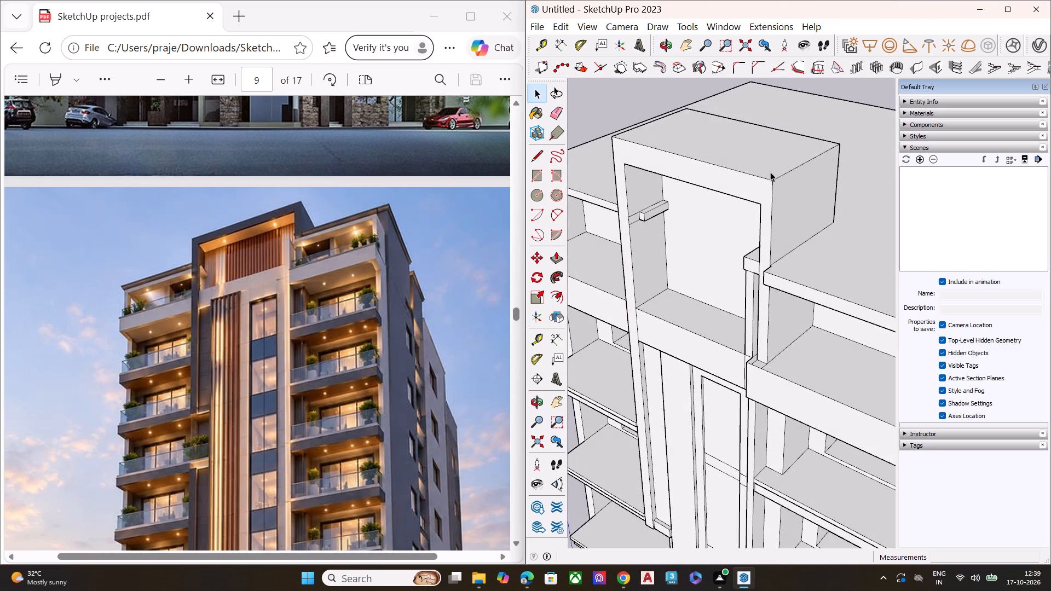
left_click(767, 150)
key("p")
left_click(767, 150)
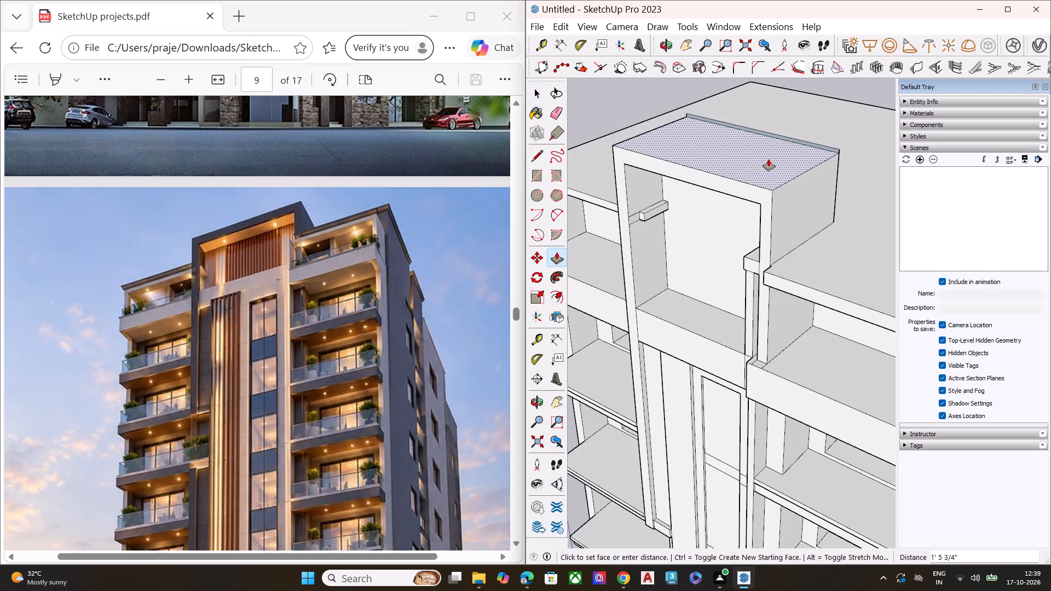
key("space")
Delete the stray horizontal edge near the top of the rooftop frame block's rear face.
middle_click_drag(806, 165, 553, 171)
middle_click_drag(856, 179, 787, 179)
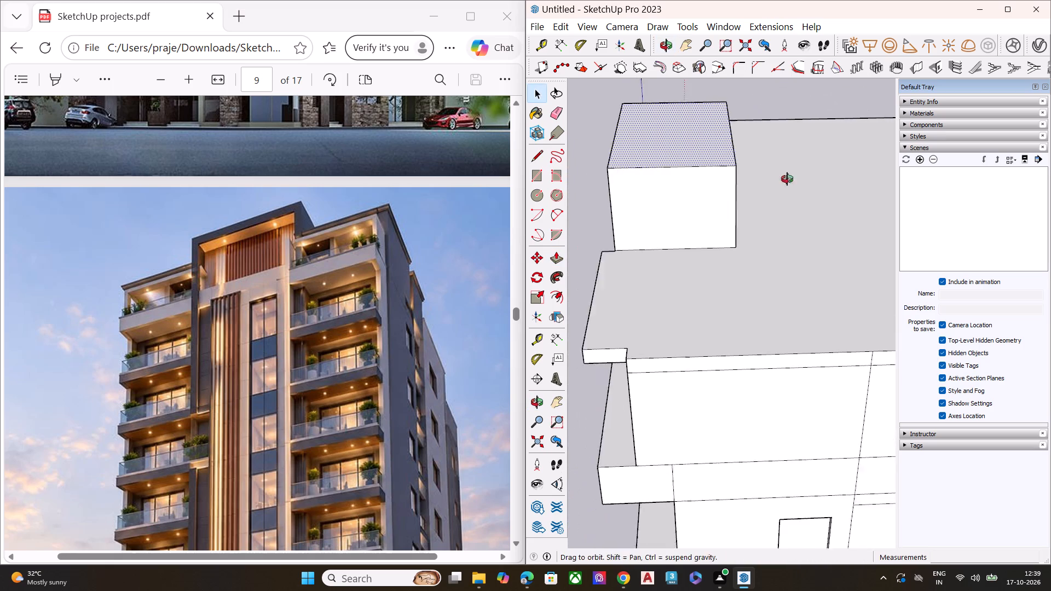
middle_click_drag(787, 179, 656, 179)
scroll(668, 148, "up", 6)
left_click(660, 140)
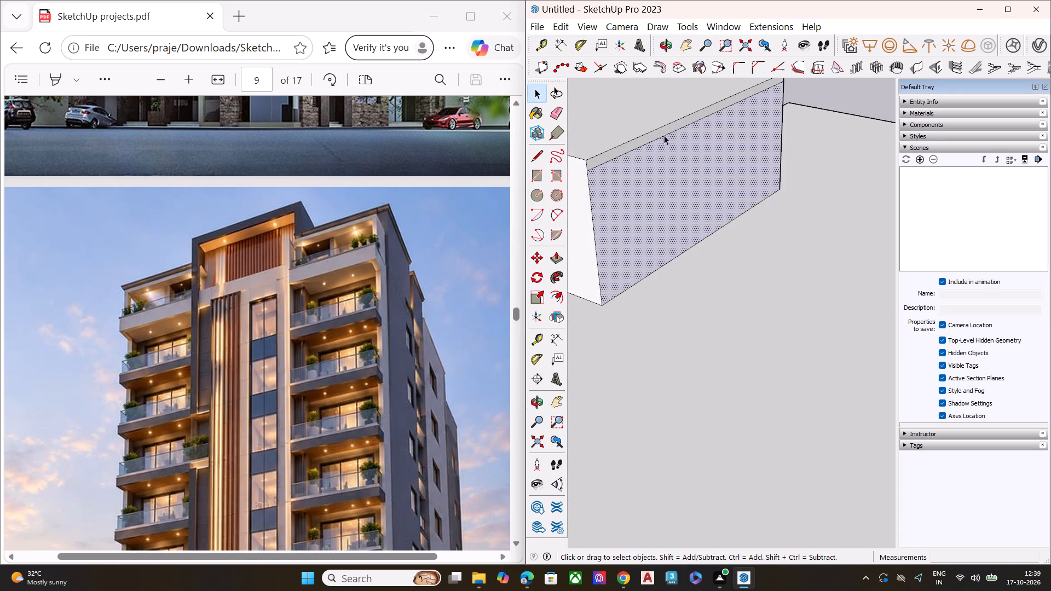
left_click(674, 131)
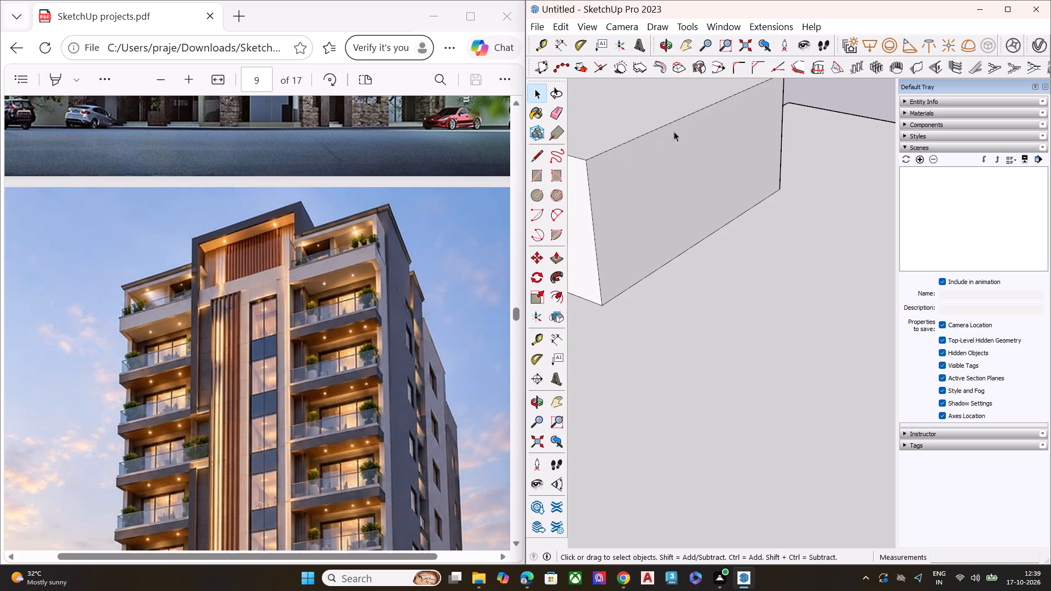
key("Delete")
Push/Pull the rooftop frame block's top face downward to make the beam over the front opening thinner.
scroll(682, 133, "down", 5)
left_click(648, 115)
key("p")
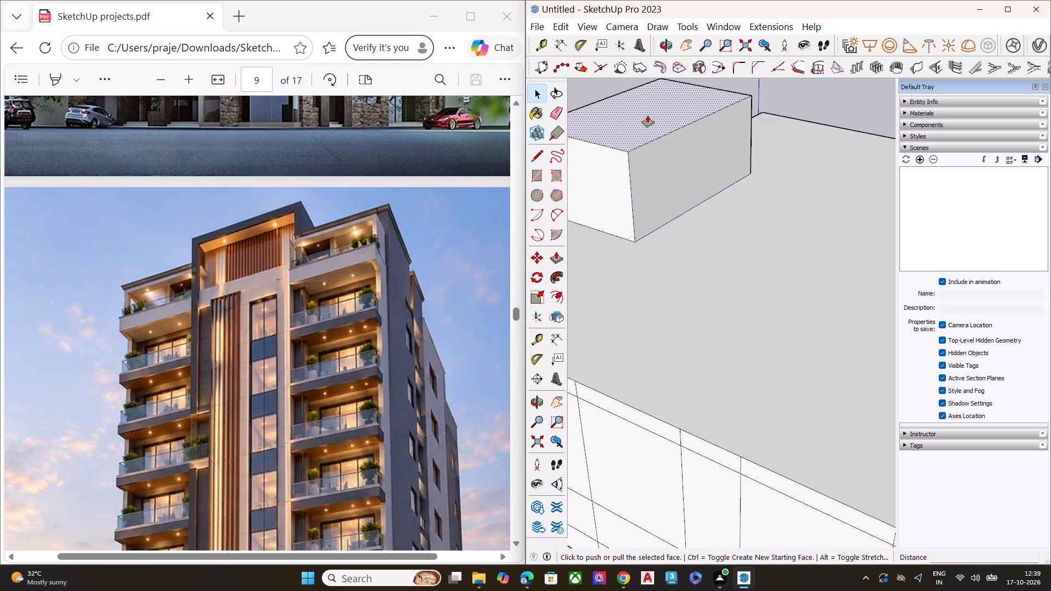
left_click(648, 115)
middle_click_drag(661, 130, 959, 86)
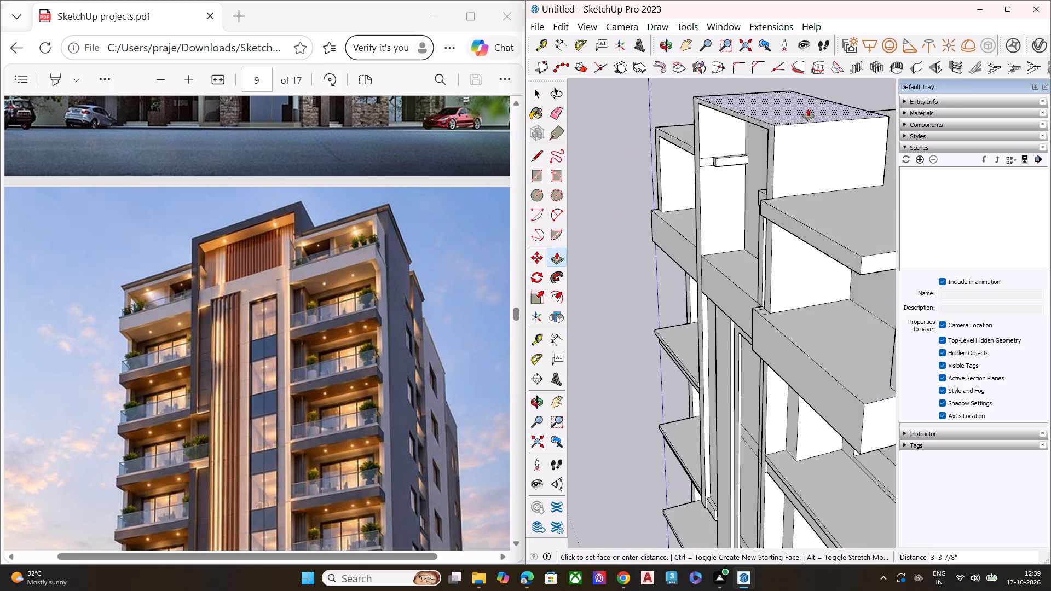
middle_click_drag(808, 109, 914, 65)
middle_click_drag(793, 157, 783, 202)
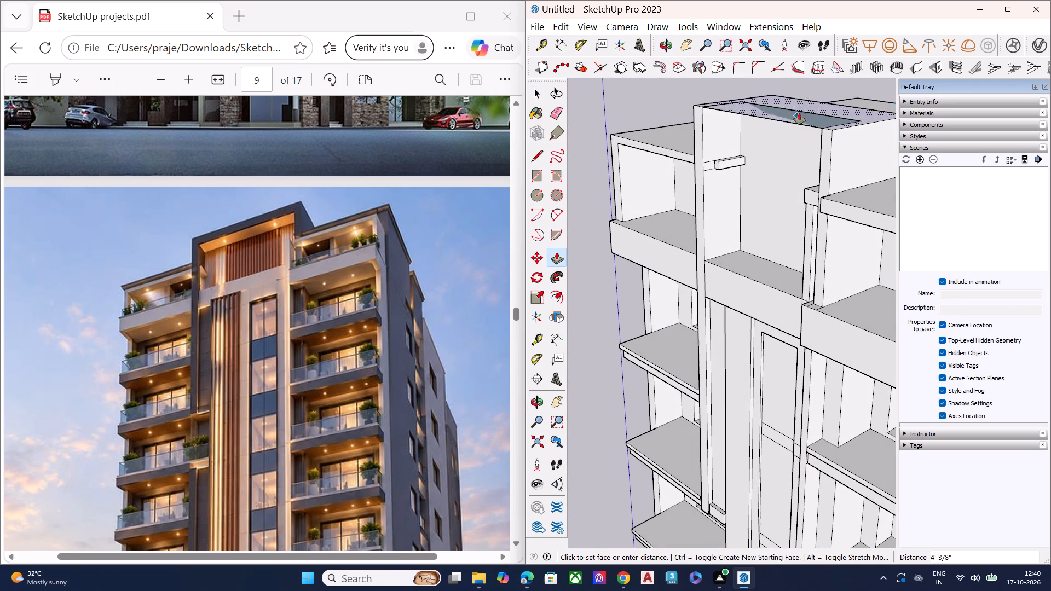
left_click(818, 97)
key("space")
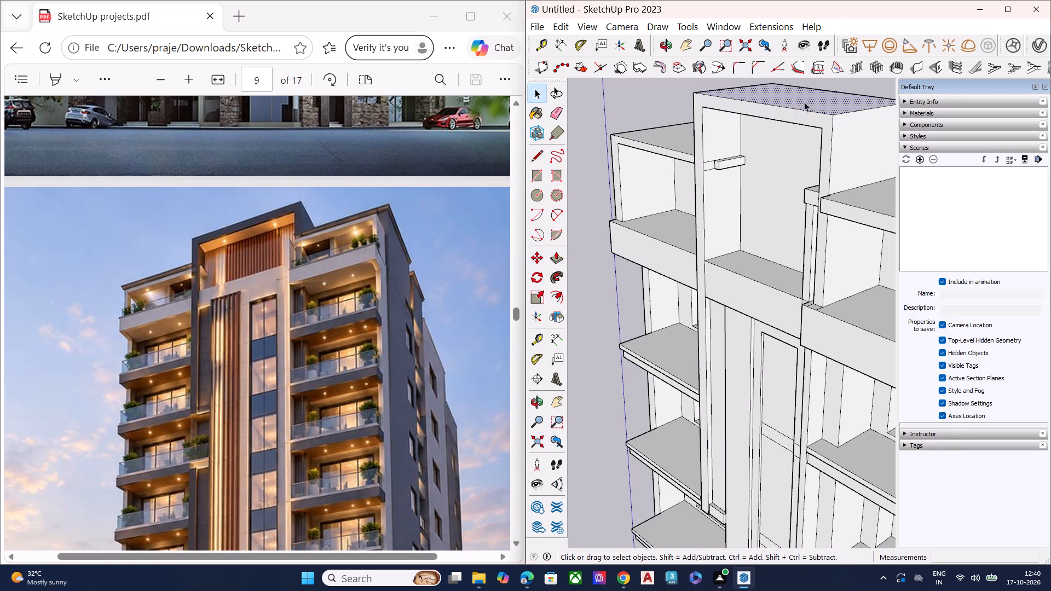
scroll(706, 125, "down", 5)
left_click(611, 113)
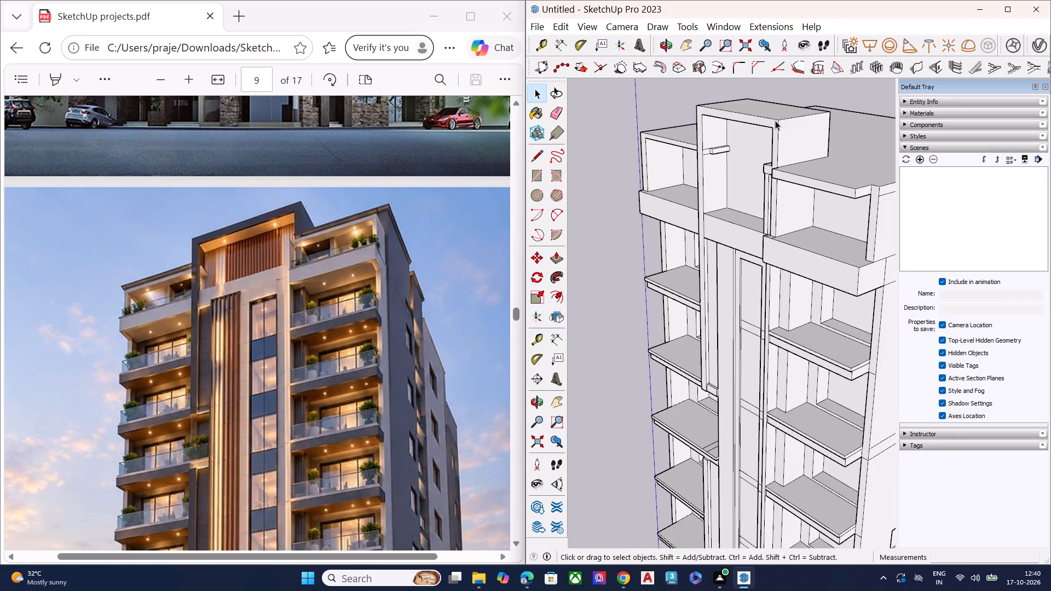
Compare the rooftop frame and its junction with the adjoining roof slab against the tower reference image.
middle_click_drag(775, 120, 766, 86)
scroll(766, 86, "up", 2)
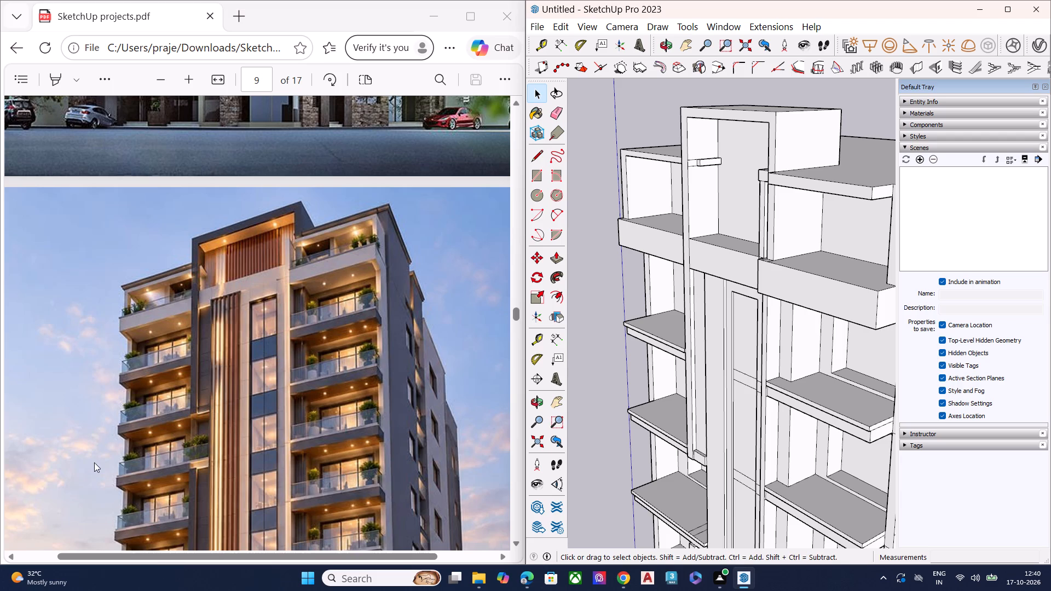
scroll(404, 252, "down", 4)
scroll(420, 294, "up", 1)
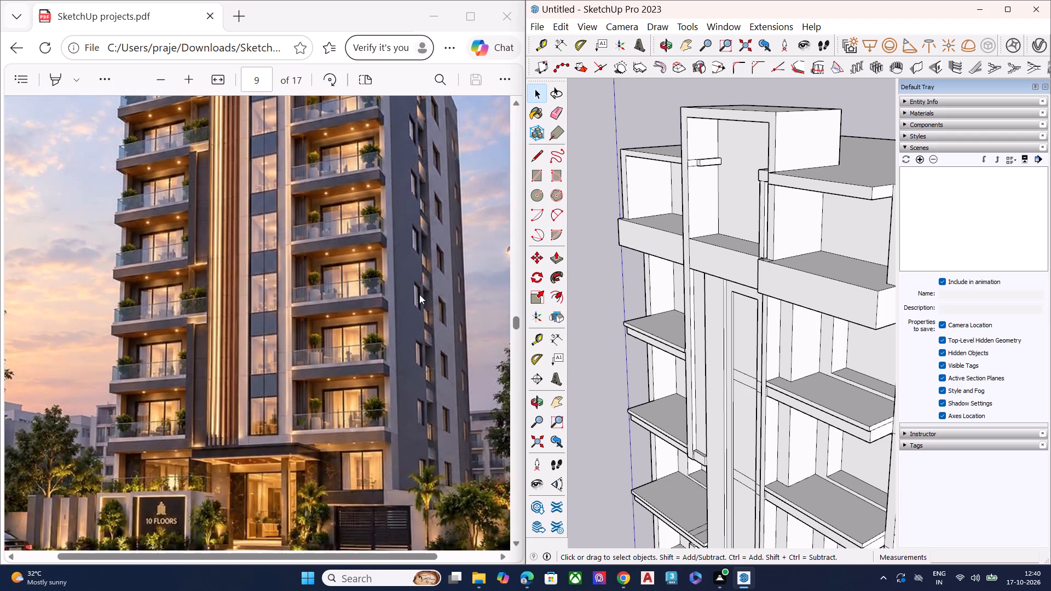
scroll(419, 294, "up", 3)
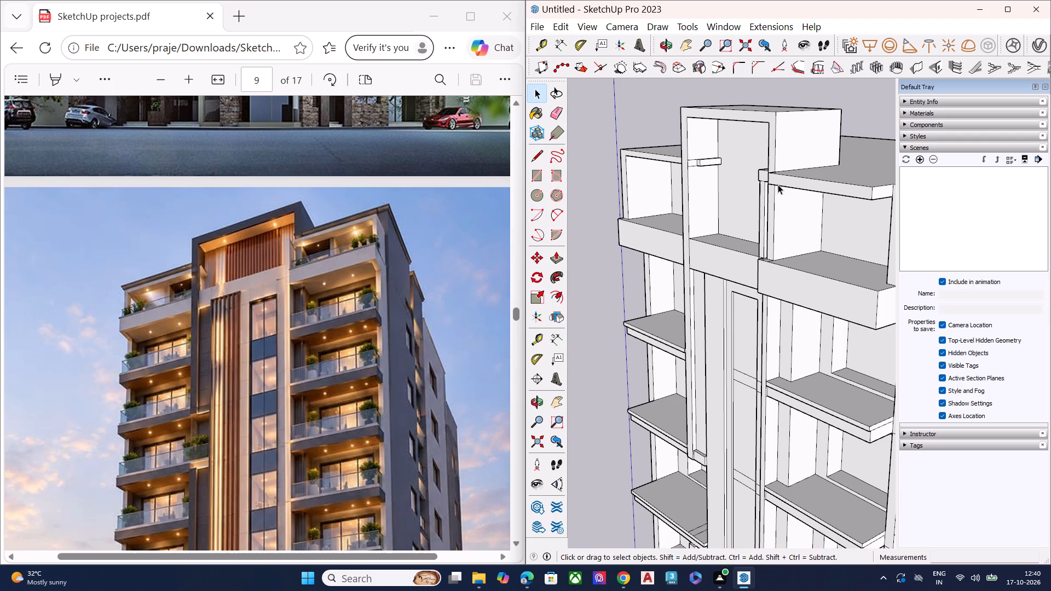
scroll(767, 184, "up", 10)
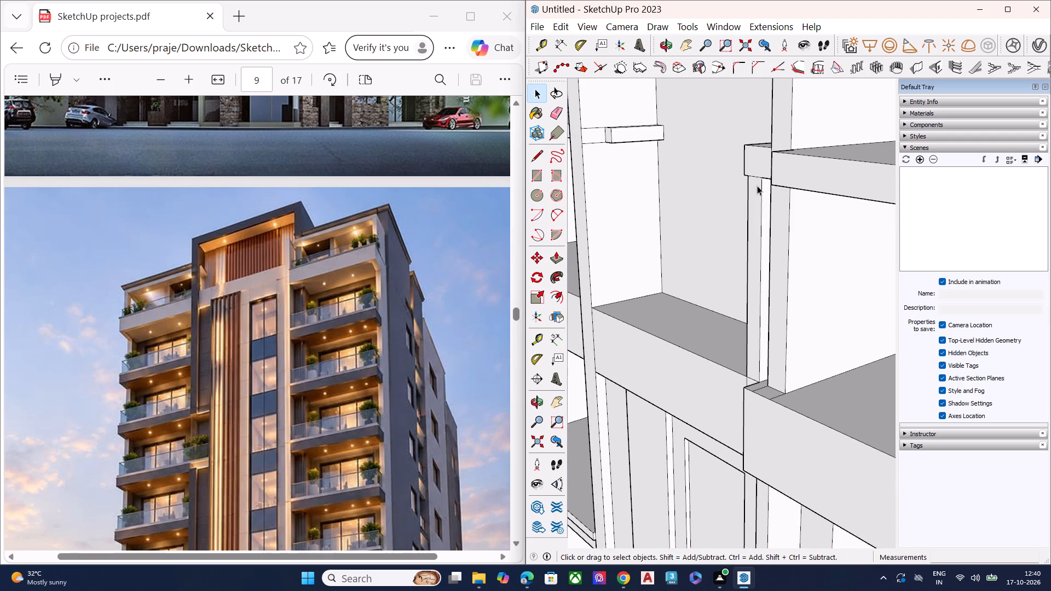
scroll(765, 182, "up", 1)
middle_click_drag(765, 182, 897, 190)
middle_click_drag(799, 189, 886, 194)
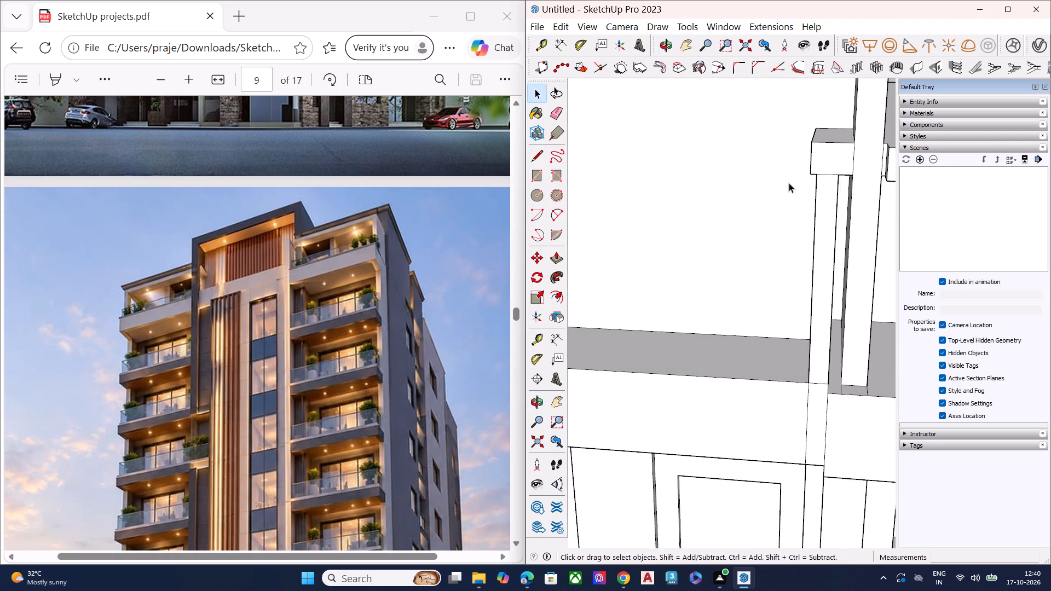
scroll(779, 190, "down", 6)
middle_click_drag(813, 205, 913, 209)
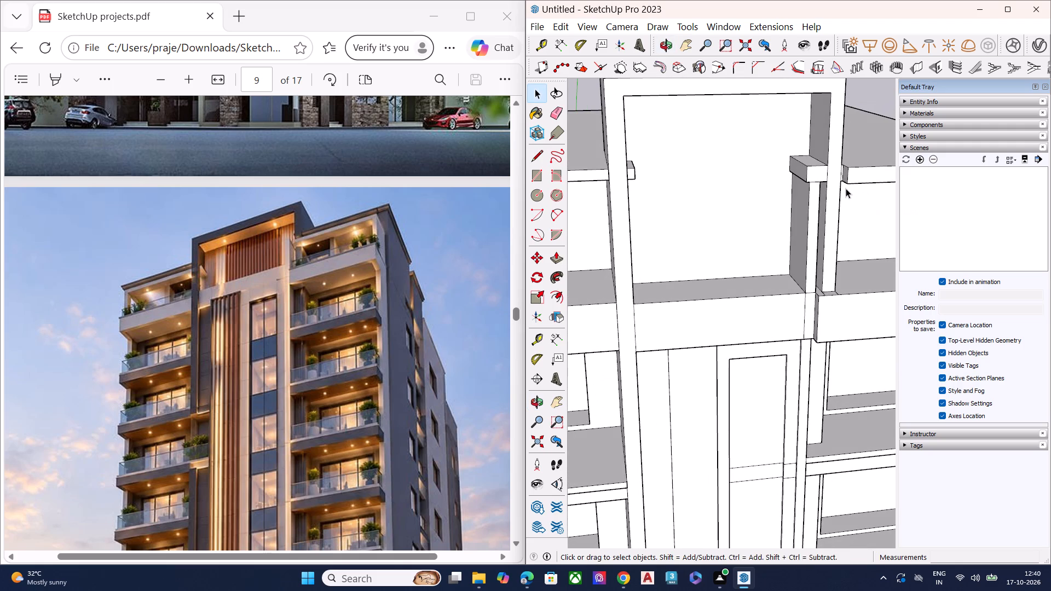
Extend the roof slab's end face about 1' 4" across the front of the rooftop frame's column.
middle_click_drag(841, 192, 805, 182)
scroll(808, 179, "up", 2)
scroll(823, 162, "down", 1)
scroll(823, 161, "up", 1)
scroll(823, 161, "down", 1)
scroll(823, 161, "up", 4)
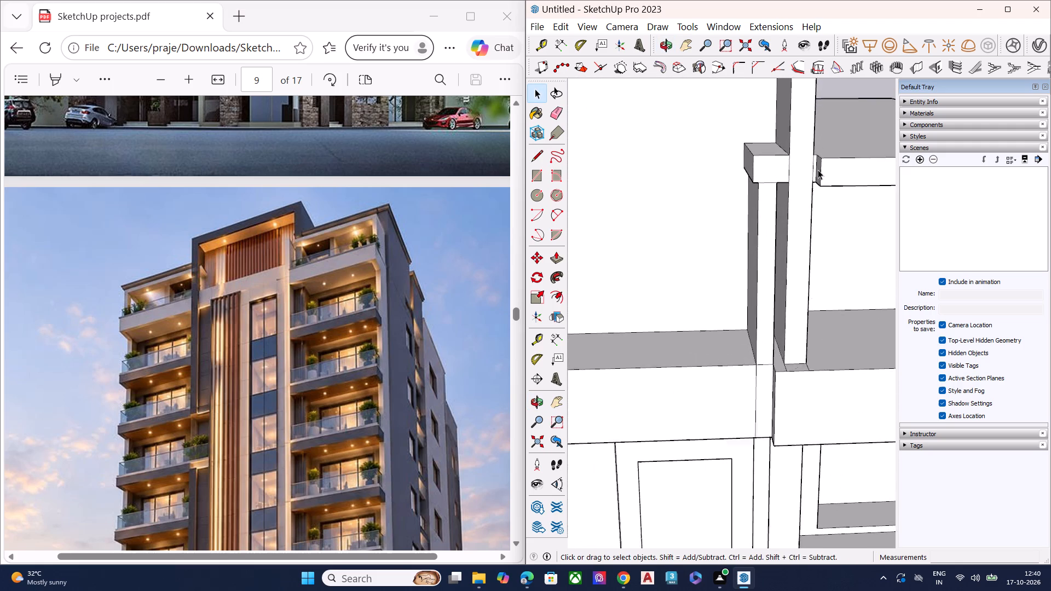
scroll(817, 169, "up", 1)
middle_click_drag(821, 165, 865, 162)
scroll(815, 164, "up", 7)
left_click(838, 164)
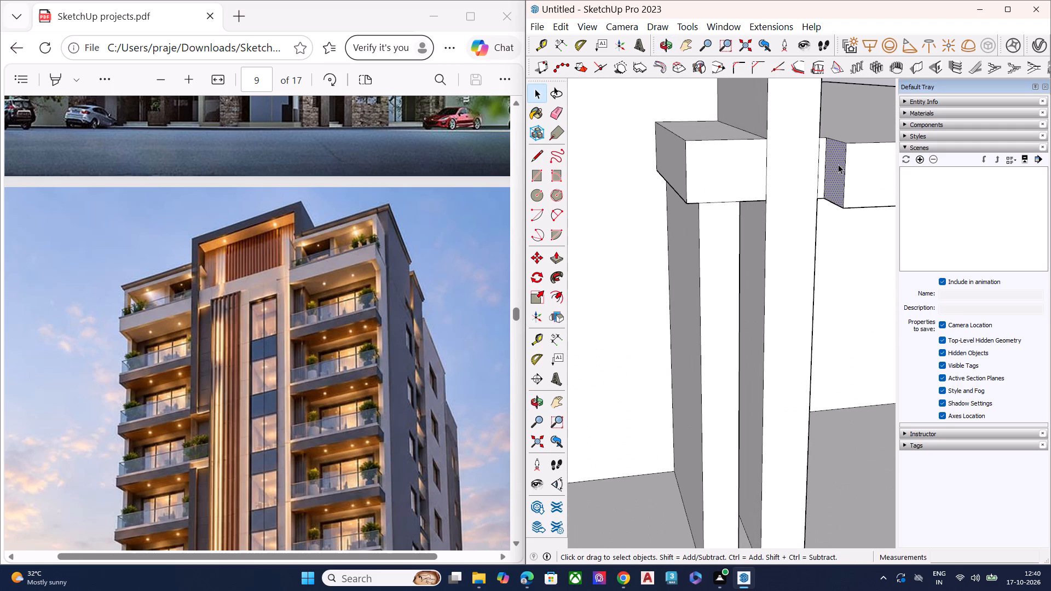
key("p")
left_click(838, 164)
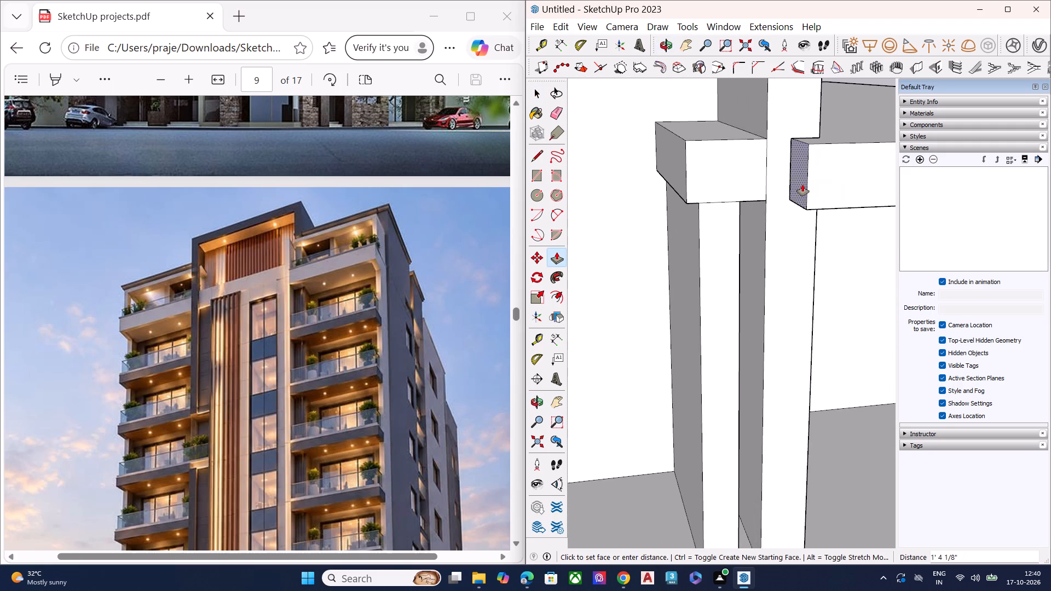
left_click(805, 183)
key("space")
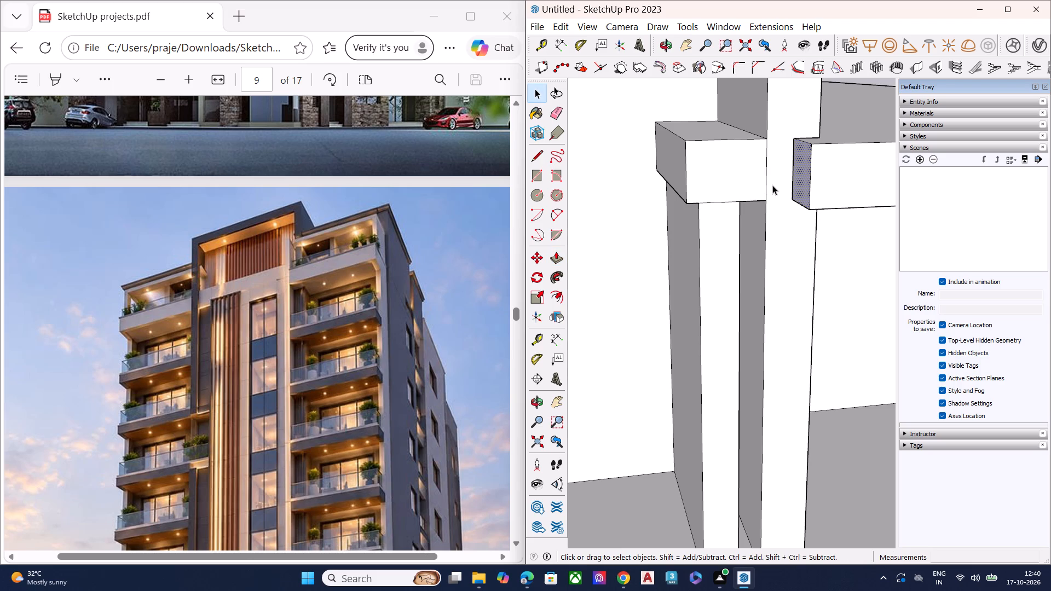
Push/Pull the projecting beam's outer end face flush with the rooftop column's side, and delete the seam edge between their front faces.
middle_click_drag(680, 155, 724, 99)
left_click(705, 135)
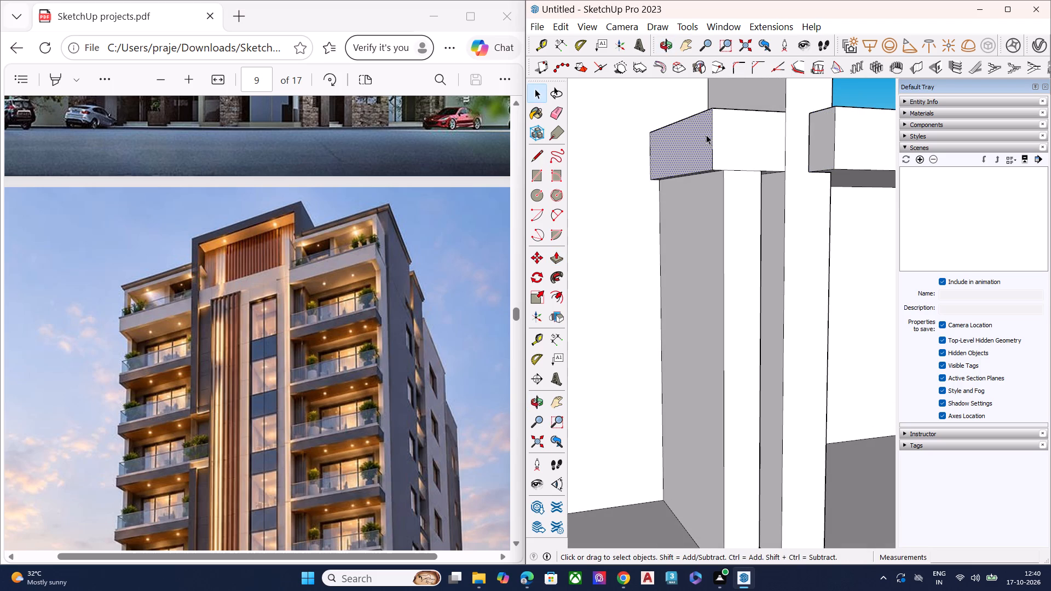
key("p")
left_click(706, 135)
left_click(721, 172)
key("space")
left_click(733, 169)
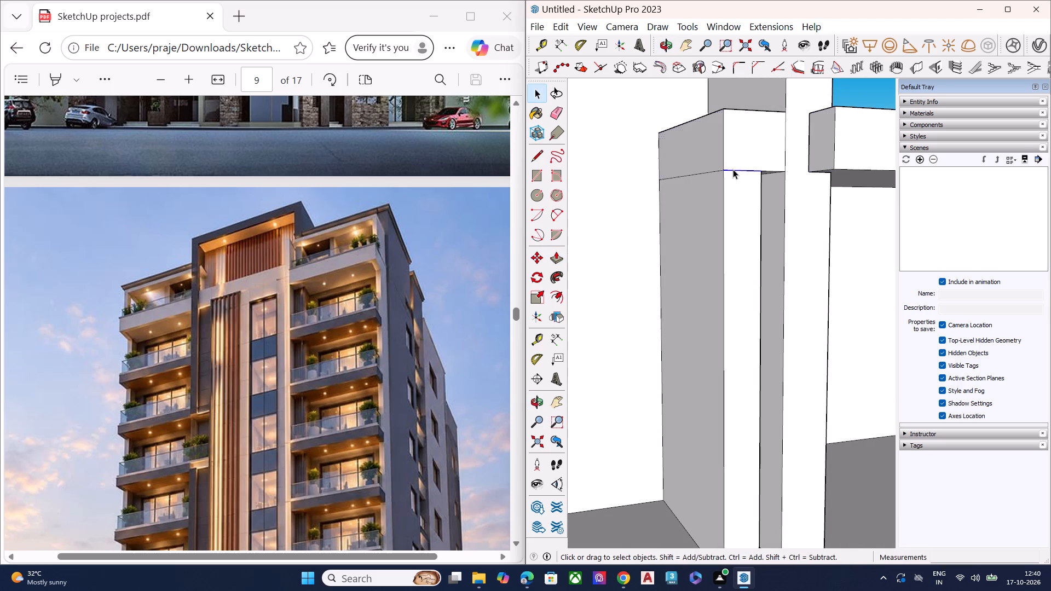
key("Delete")
Draw a vertical line about 2' 2" long from the narrow gap's upper corner to the column's top edge.
middle_click_drag(771, 143, 722, 223)
middle_click_drag(757, 179, 717, 102)
scroll(739, 154, "up", 8)
middle_click_drag(715, 157, 707, 83)
key("l")
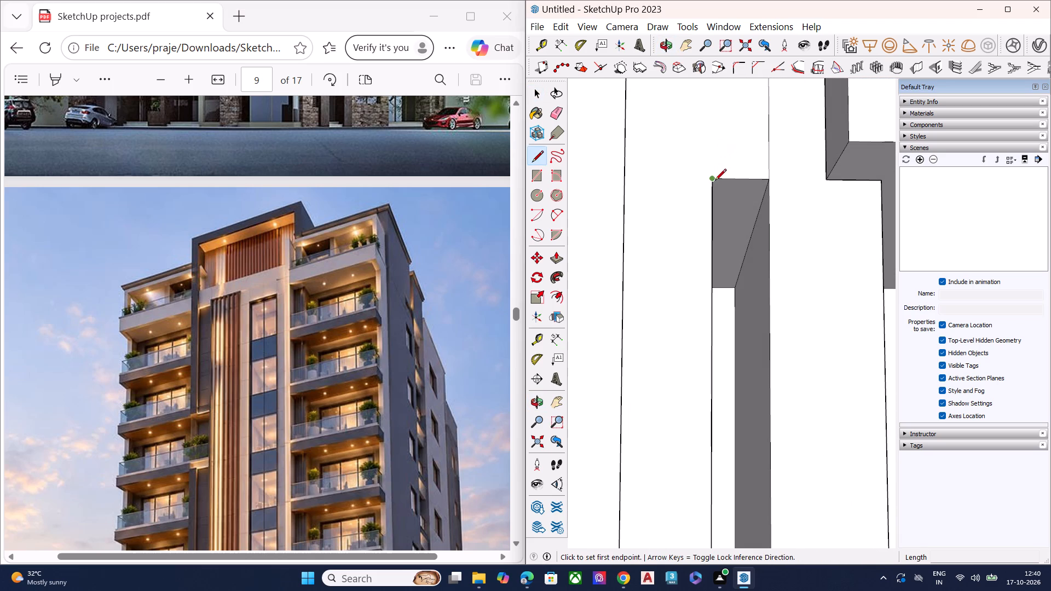
left_click(713, 179)
scroll(707, 184, "down", 4)
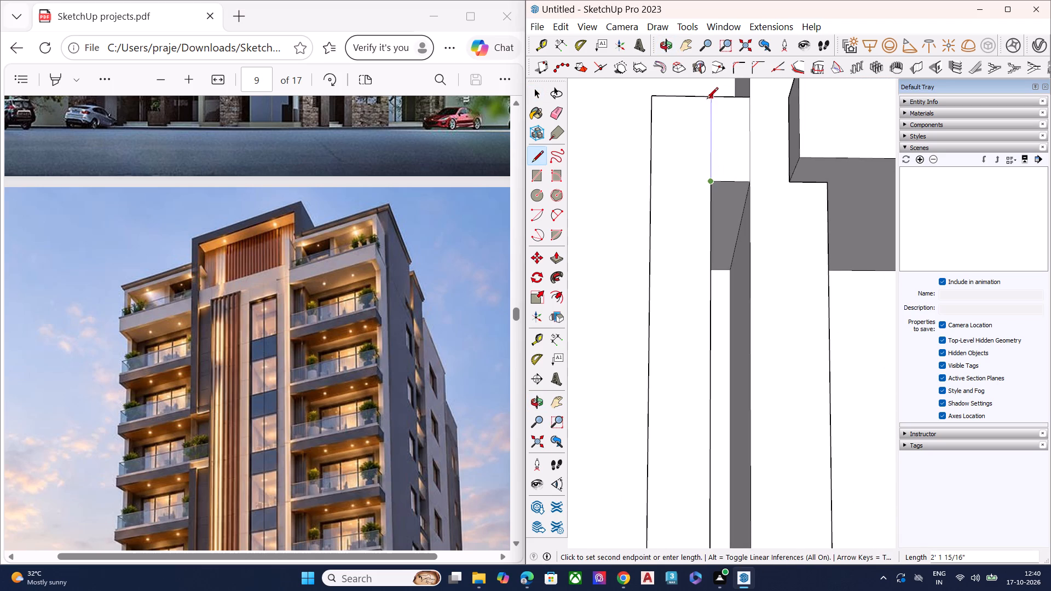
left_click(714, 99)
Push/Pull the underside above the narrow gap about 2' 2" up to the top of the column.
key("space")
left_click(733, 185)
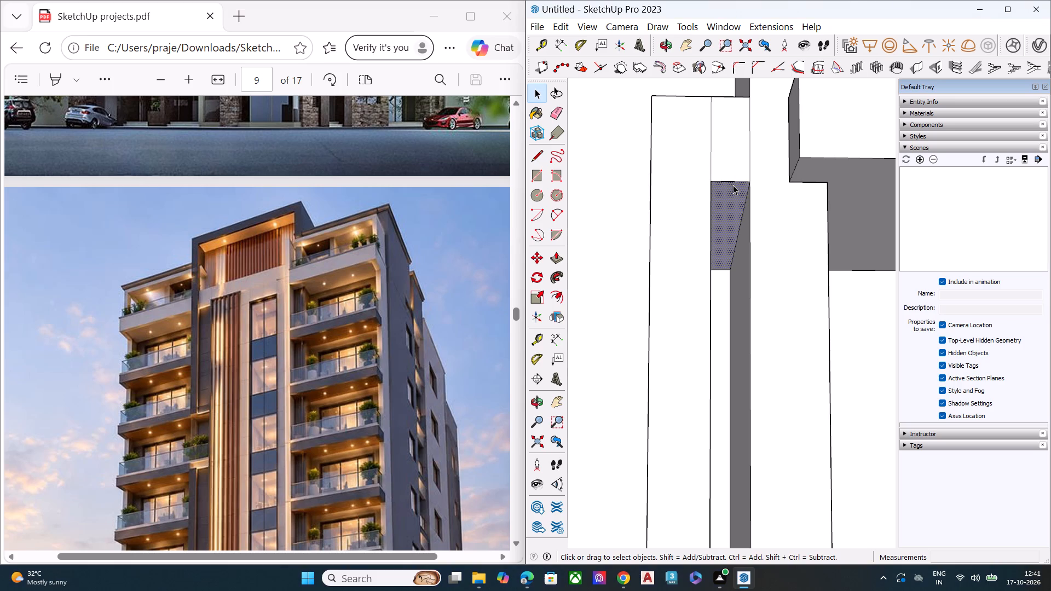
key("p")
left_click(709, 179)
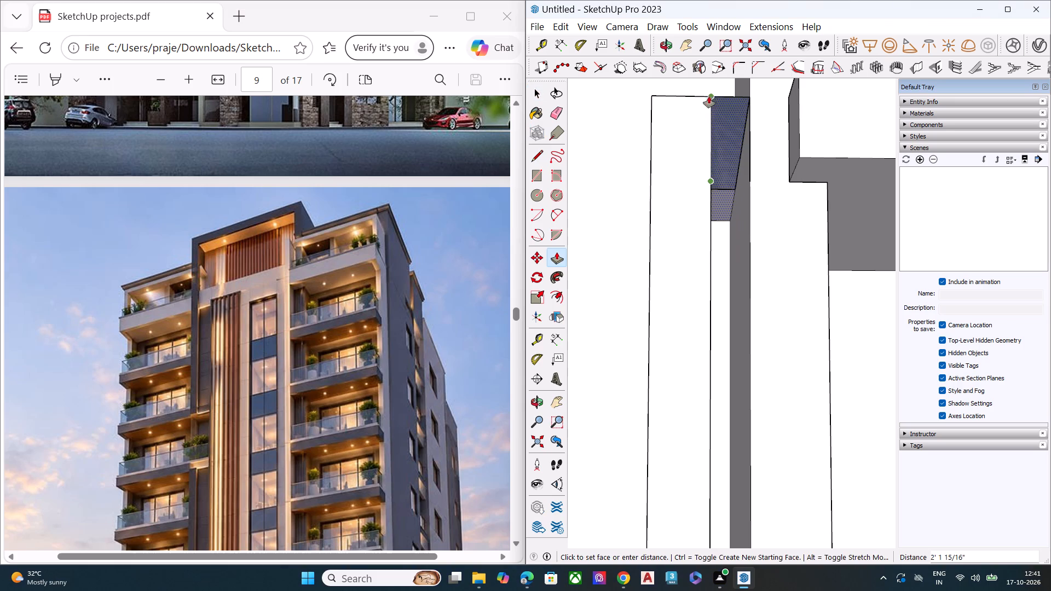
left_click(712, 92)
key("space")
Delete the leftover thin top face and its front edge to open the gap between the column and the rooftop frame.
middle_click_drag(725, 106, 745, 290)
left_click(736, 202)
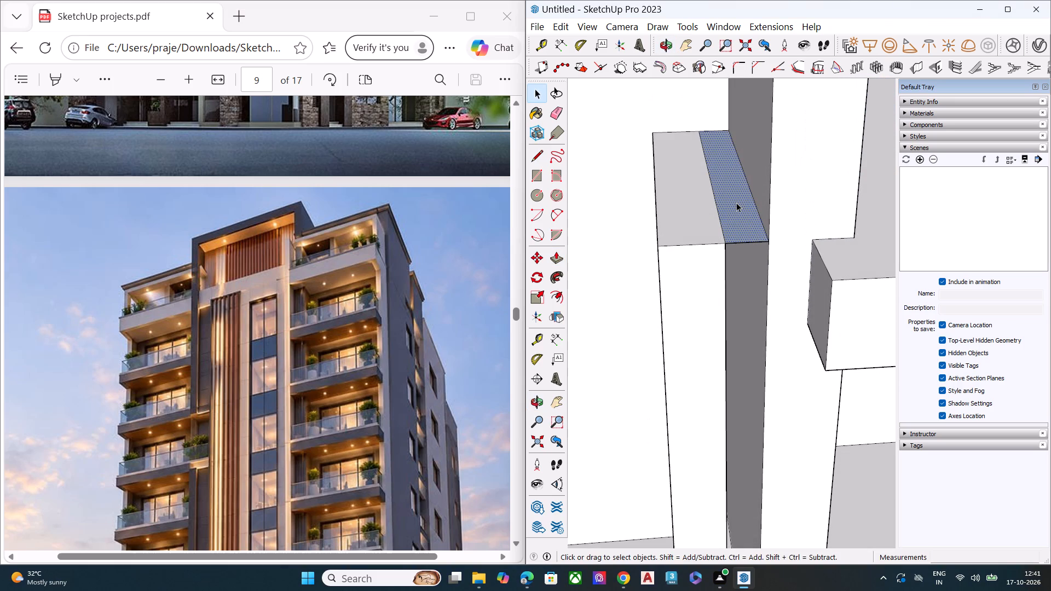
key("Delete")
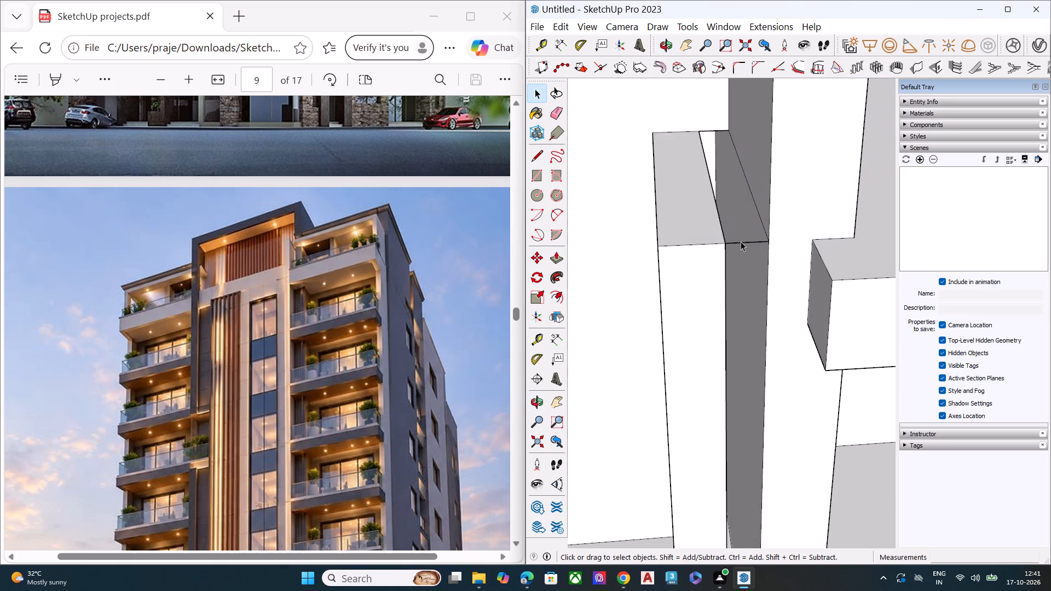
left_click(741, 241)
key("Delete")
Examine the opened gap and the column's alignment with the rooftop frame and roof slab from several angles.
middle_click_drag(698, 136, 753, 39)
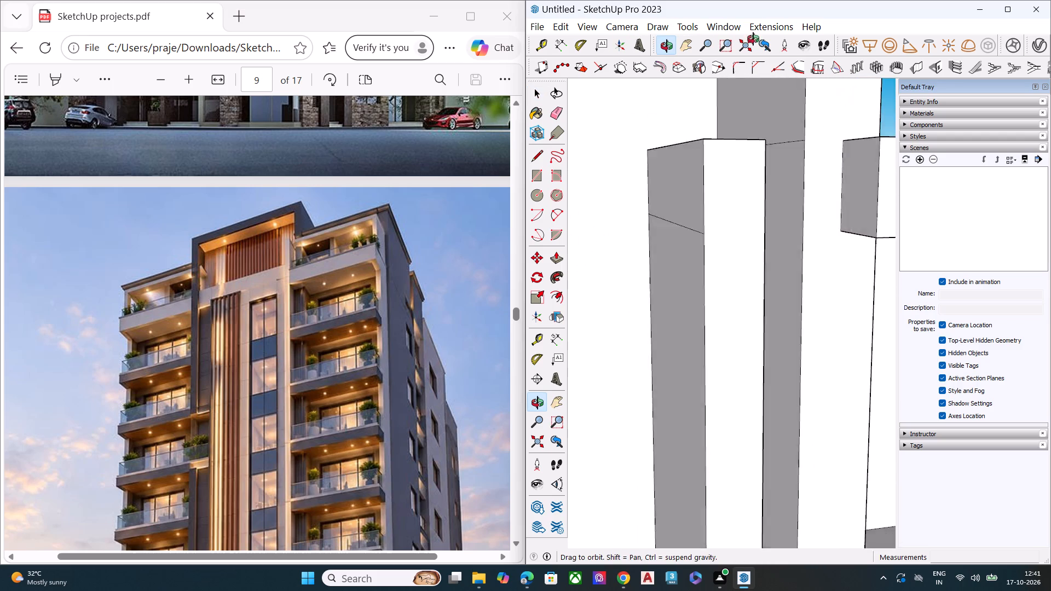
middle_click_drag(753, 39, 850, 276)
middle_click_drag(844, 271, 731, 112)
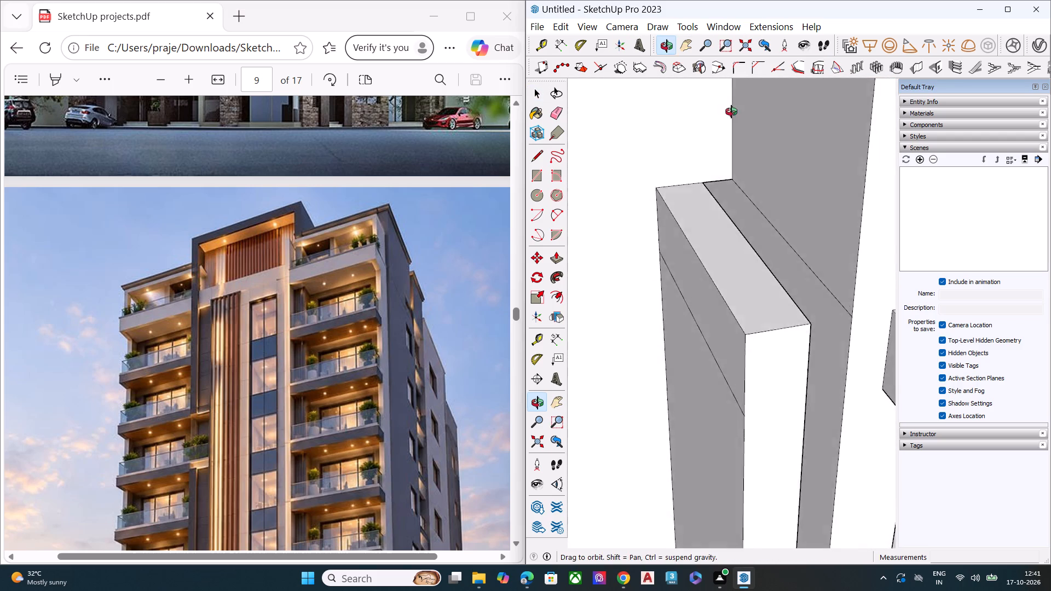
middle_click_drag(731, 112, 693, 89)
scroll(745, 119, "down", 8)
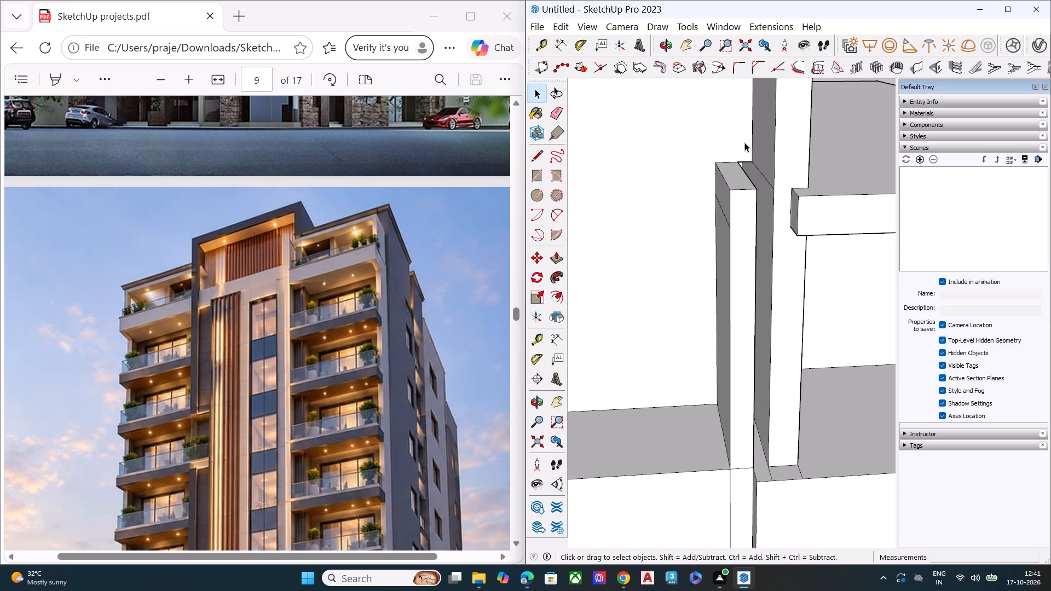
middle_click_drag(744, 142, 722, 59)
scroll(753, 247, "down", 7)
middle_click_drag(752, 245, 744, 223)
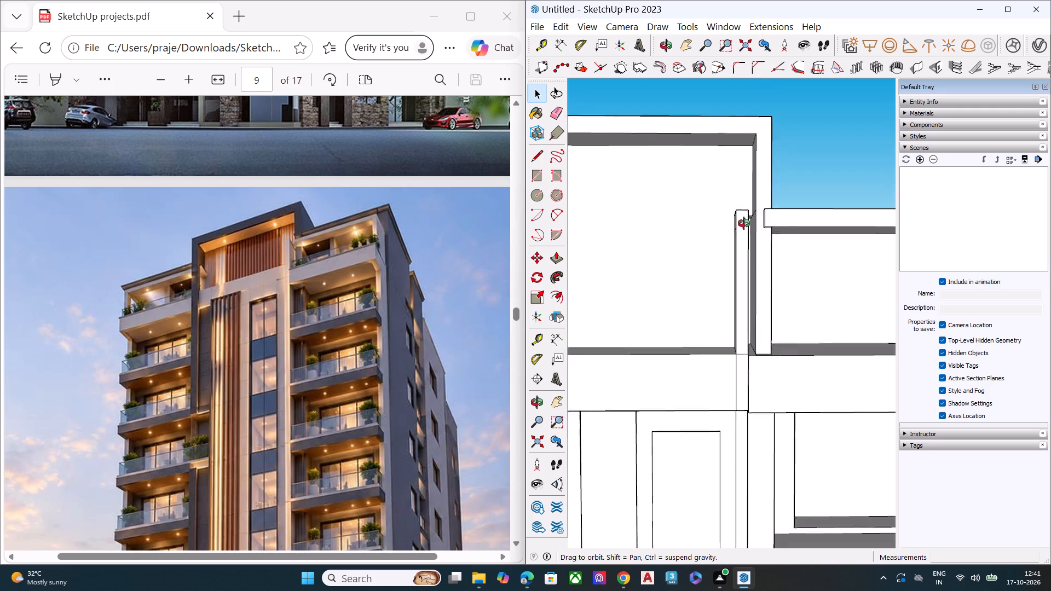
middle_click_drag(744, 223, 743, 209)
scroll(753, 193, "up", 9)
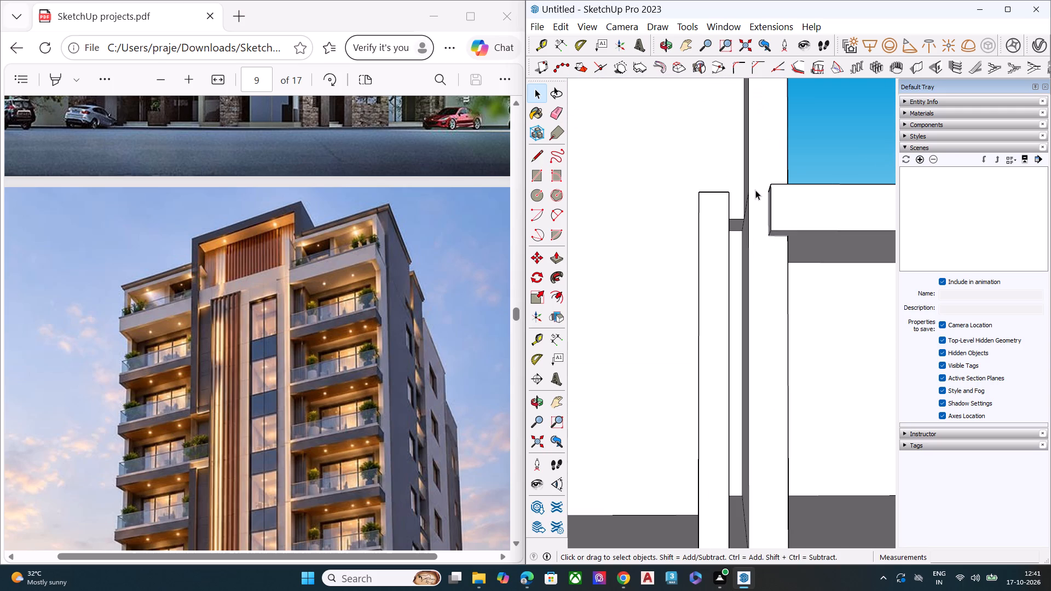
Extend the roof slab's end face about 1' so that it meets the inner side of the rooftop frame's column.
middle_click_drag(766, 191, 827, 308)
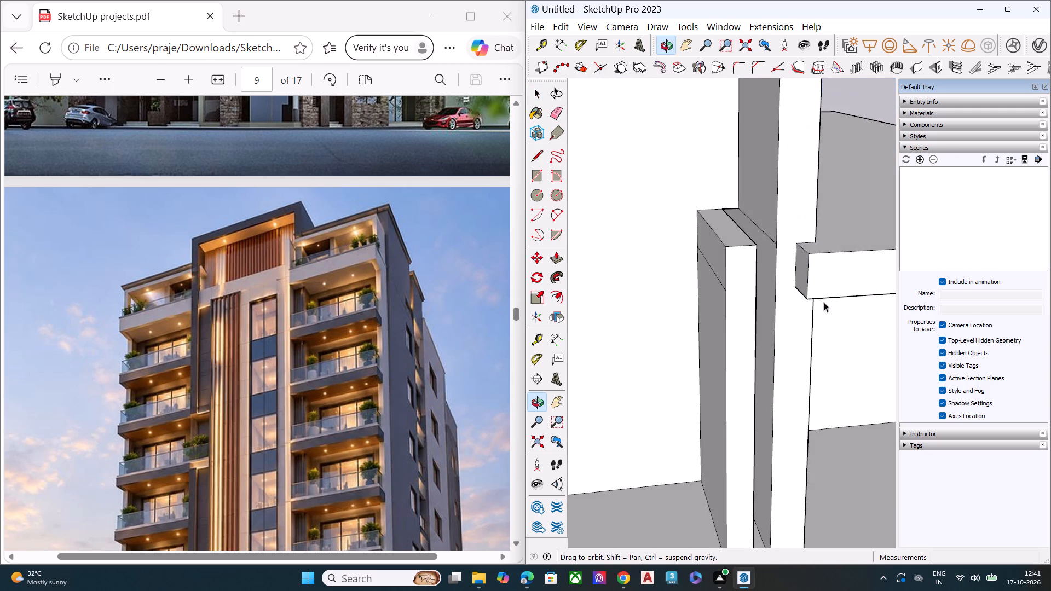
left_click(804, 271)
key("p")
left_click(804, 271)
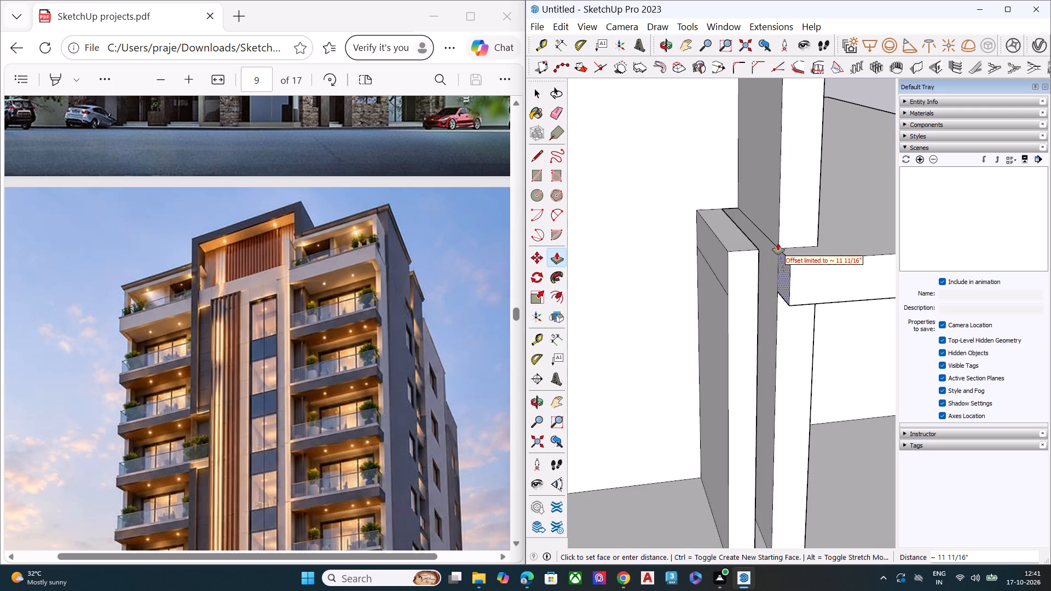
left_click(778, 243)
key("space")
Examine the extended roof slab's junction with the rooftop frame from the front and the side.
scroll(757, 252, "down", 6)
middle_click_drag(807, 265, 754, 216)
left_click(799, 149)
scroll(763, 231, "up", 1)
middle_click_drag(762, 230, 738, 183)
middle_click_drag(769, 183, 850, 170)
middle_click_drag(714, 235, 848, 215)
scroll(842, 215, "up", 2)
scroll(833, 209, "down", 1)
scroll(831, 209, "up", 1)
scroll(827, 209, "down", 1)
scroll(826, 209, "up", 2)
scroll(819, 209, "down", 1)
scroll(819, 209, "up", 1)
scroll(818, 209, "down", 1)
scroll(818, 209, "up", 8)
scroll(778, 212, "down", 2)
scroll(778, 213, "up", 2)
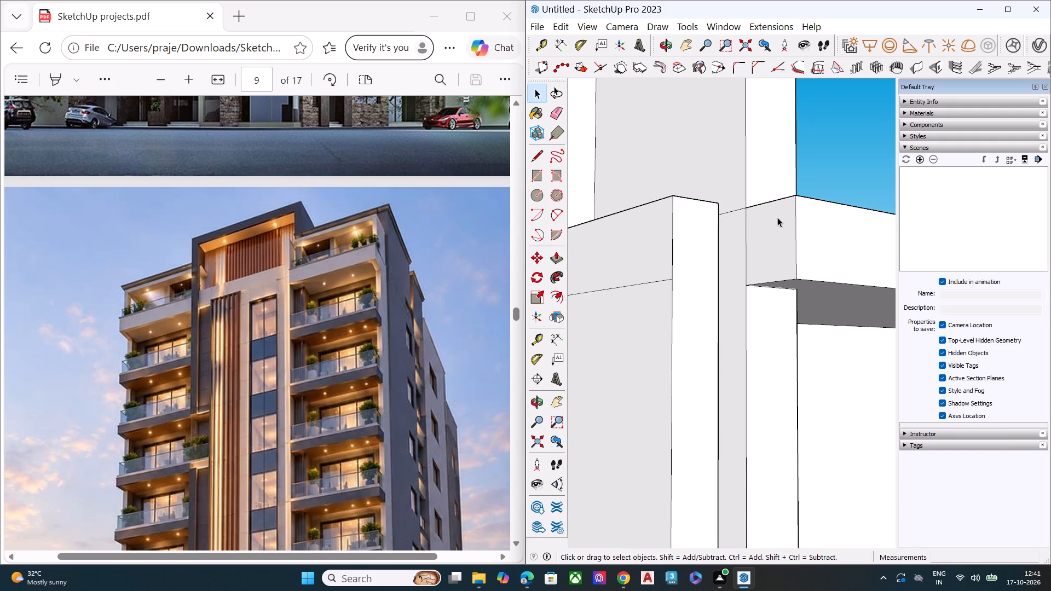
Push/Pull the roof slab's underside upward to make the slab above the top balcony thinner.
middle_click_drag(778, 231, 731, 101)
scroll(731, 101, "up", 1)
left_click(797, 264)
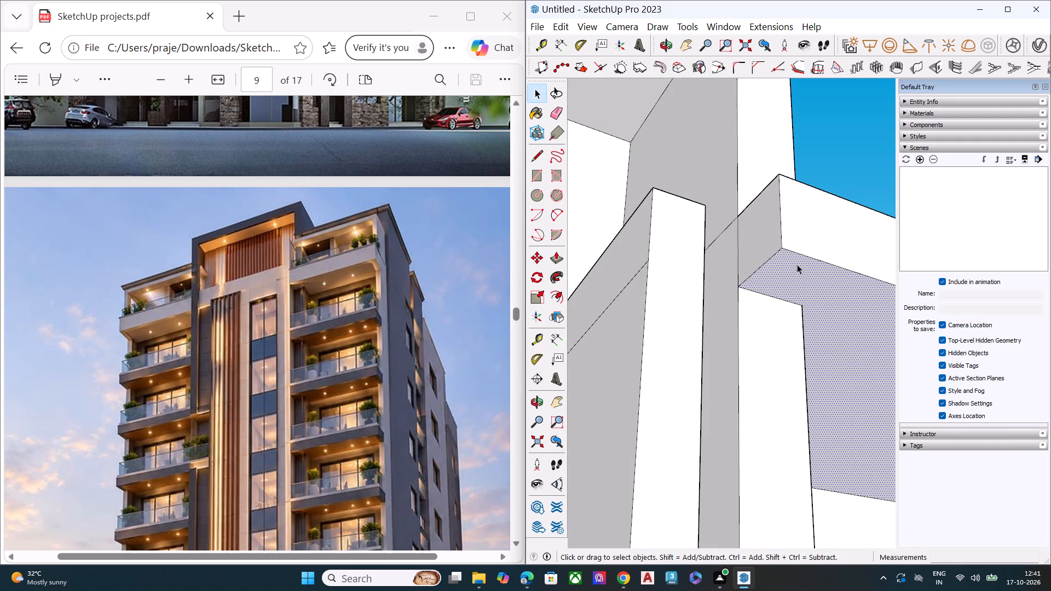
key("p")
left_click(797, 264)
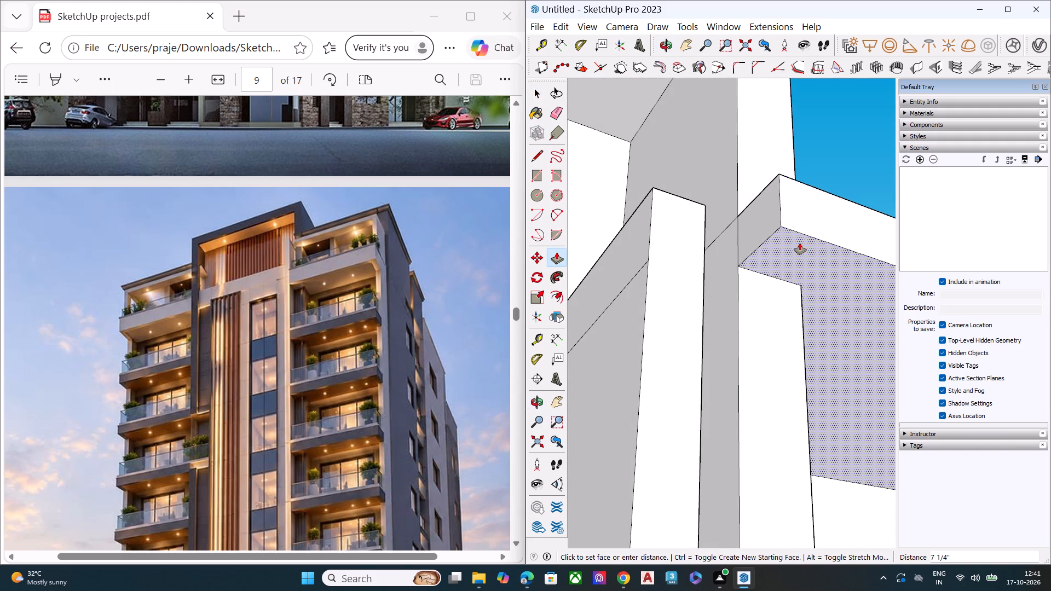
left_click(801, 237)
key("space")
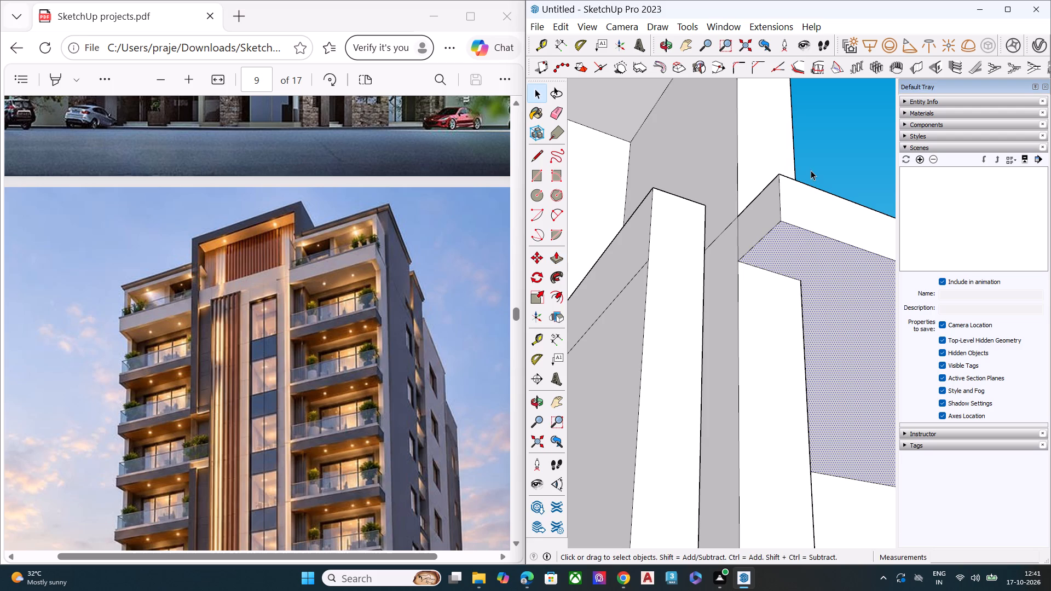
Examine the roof slab over the top balcony and its outer corner at the end wall.
left_click(811, 170)
scroll(696, 177, "down", 3)
scroll(626, 177, "up", 1)
scroll(625, 177, "down", 1)
scroll(625, 177, "up", 2)
scroll(624, 177, "down", 16)
scroll(713, 190, "up", 1)
scroll(713, 190, "down", 3)
middle_click_drag(832, 223, 687, 316)
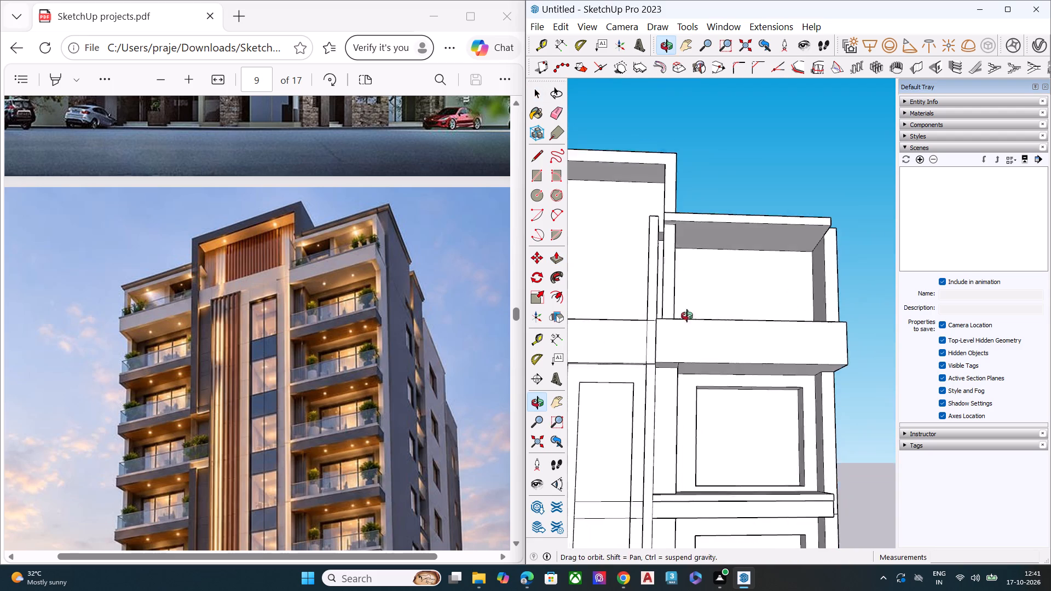
middle_click_drag(687, 316, 685, 317)
middle_click_drag(853, 265, 729, 372)
scroll(783, 295, "up", 4)
scroll(777, 289, "down", 1)
scroll(777, 289, "up", 4)
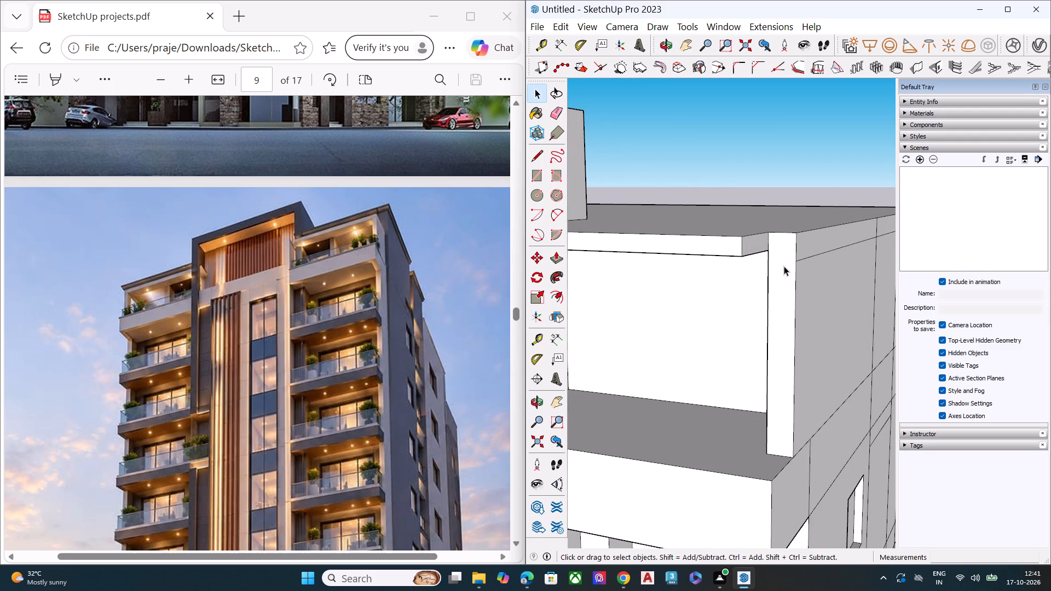
Push/Pull the end wall's front face beside the top balcony until it is flush with the roof slab's front face.
middle_click_drag(784, 266, 788, 285)
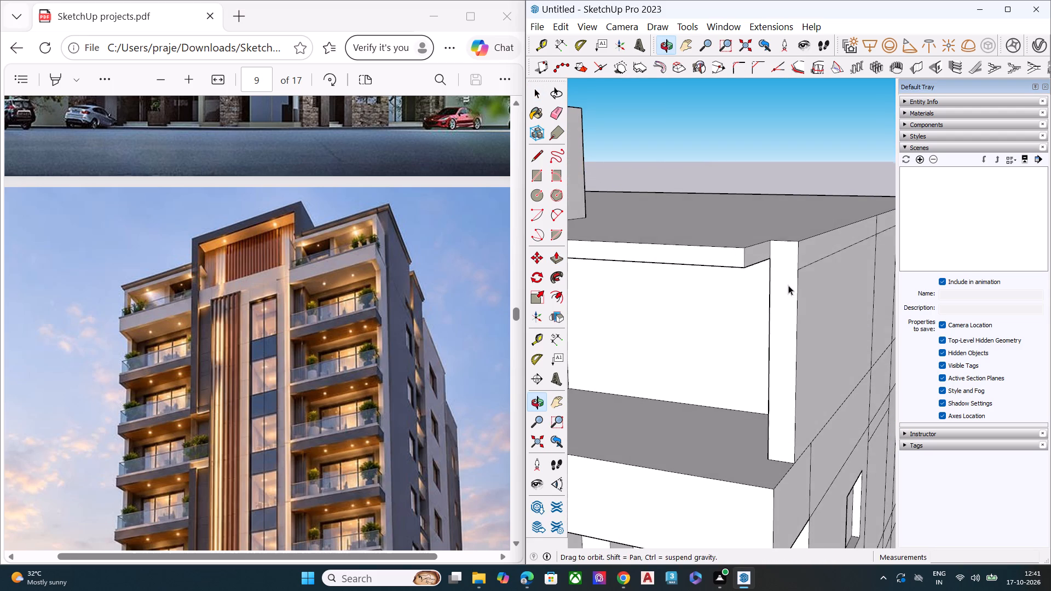
middle_click_drag(788, 285, 787, 278)
left_click(788, 300)
key("p")
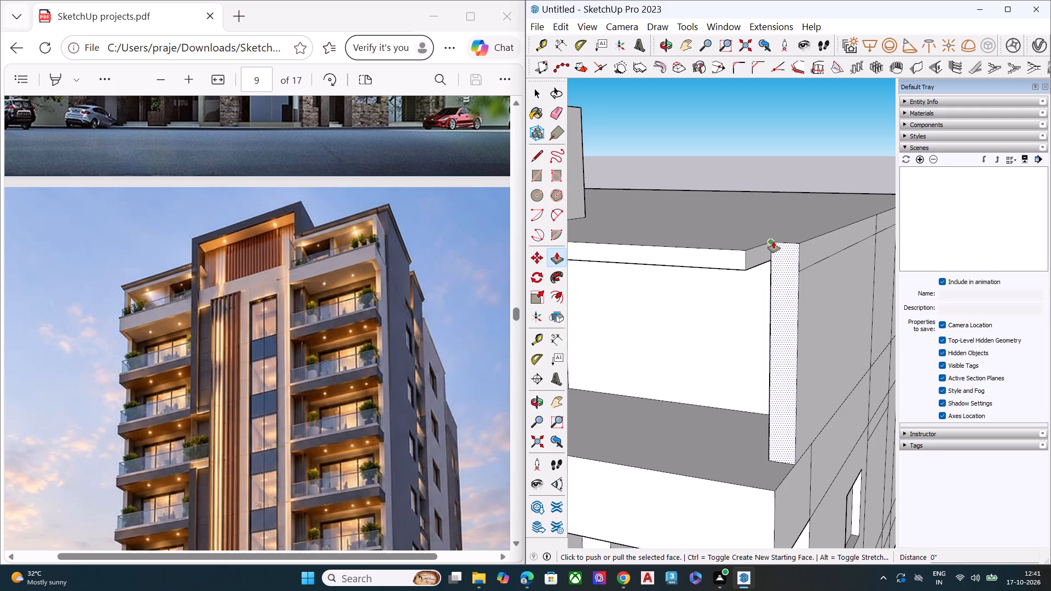
left_click(773, 241)
left_click(741, 252)
scroll(752, 250, "up", 3)
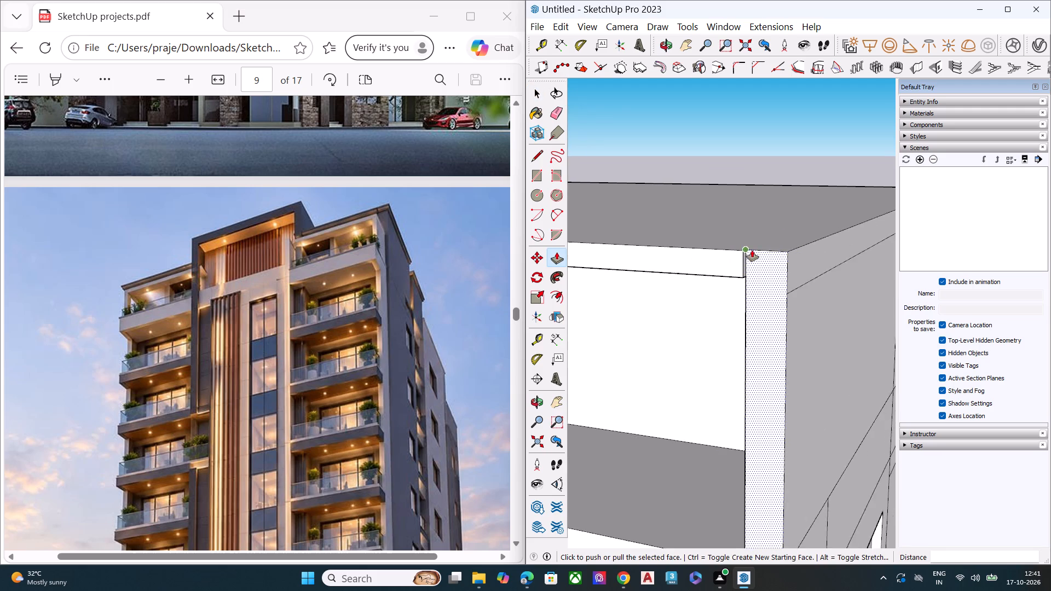
scroll(752, 250, "up", 4)
left_click(763, 259)
left_click(736, 274)
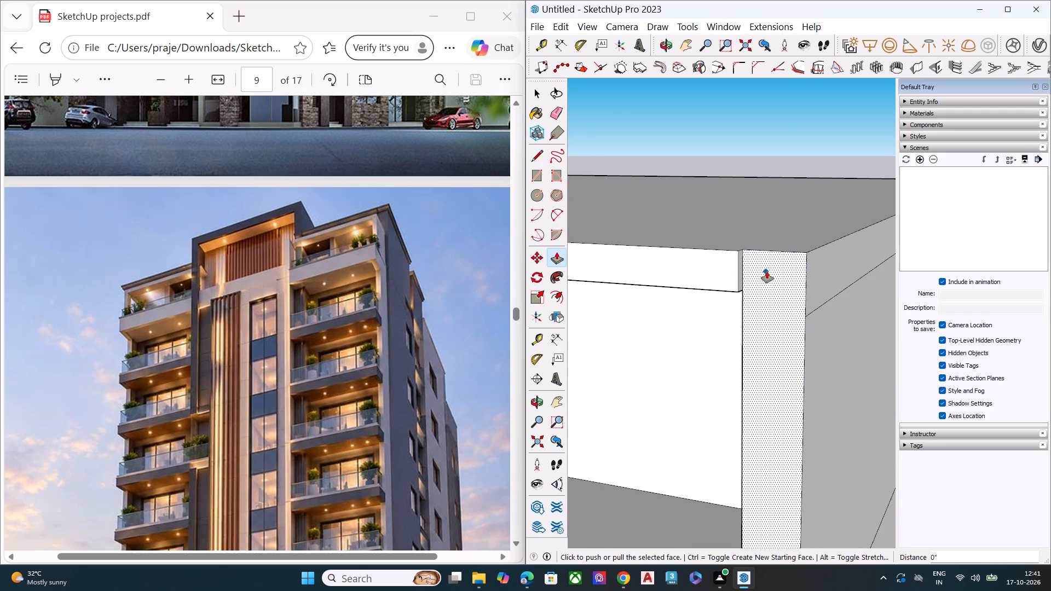
key("space")
middle_click_drag(769, 266, 749, 354)
scroll(748, 355, "up", 9)
key("p")
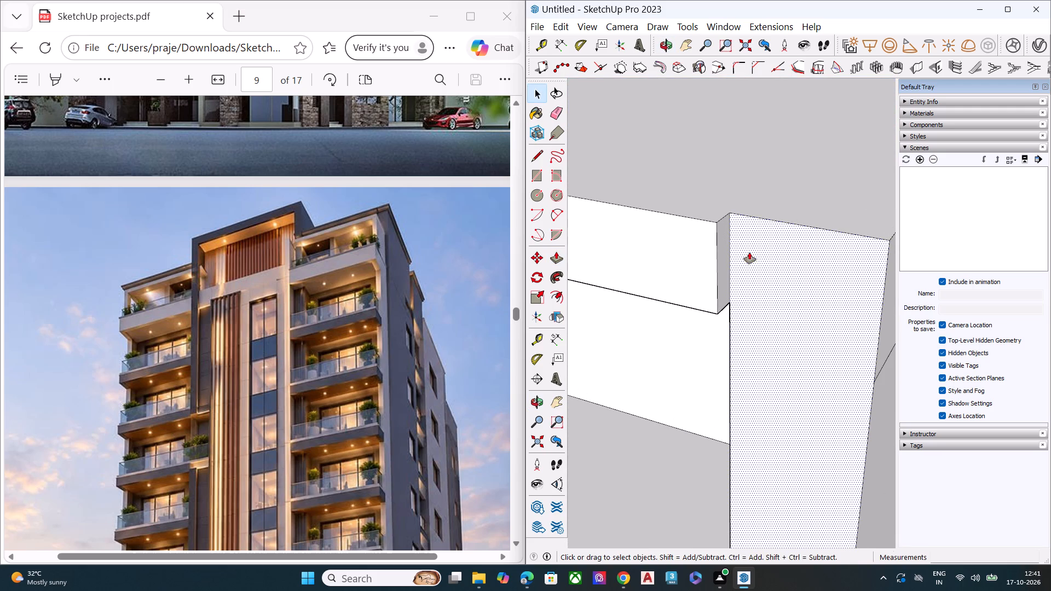
left_click(734, 215)
left_click(716, 227)
key("space")
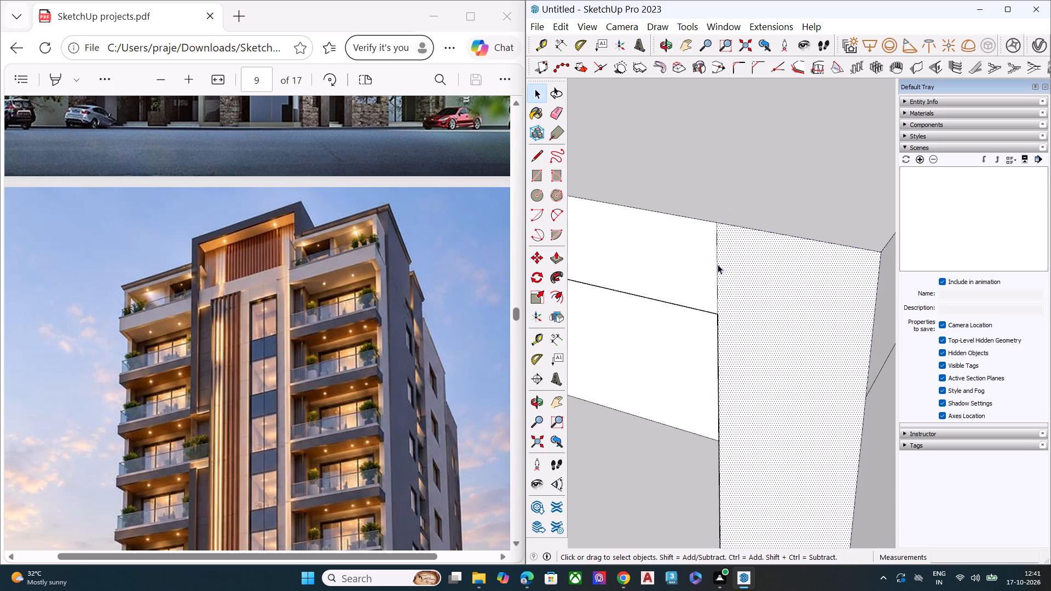
Erase the vertical seam edge between the roof slab's front face and the end wall's front face.
key("e")
left_click(717, 253)
scroll(753, 234, "down", 9)
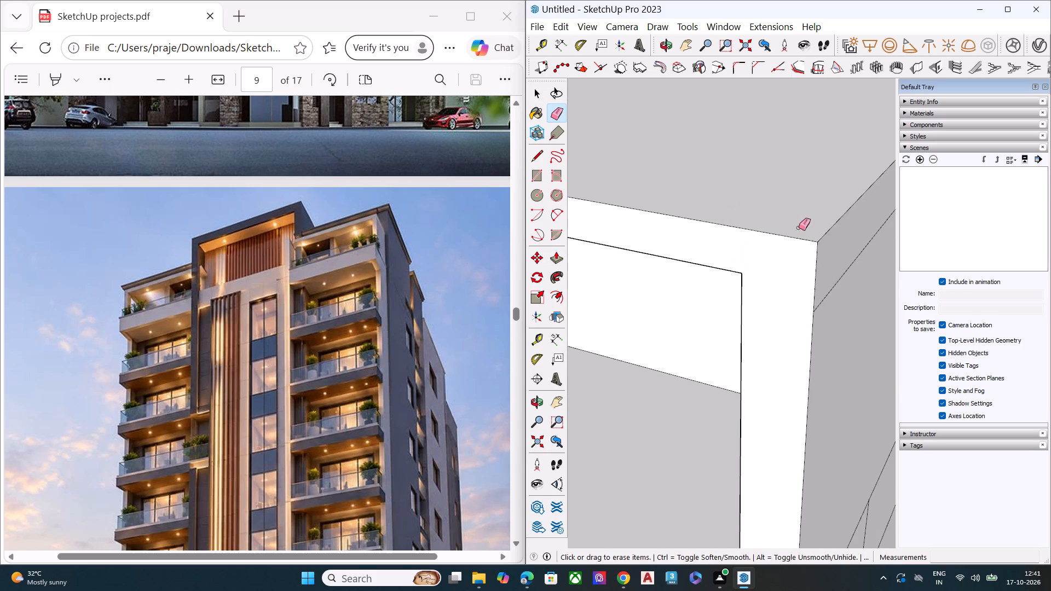
scroll(799, 228, "down", 10)
key("space")
Examine the roof slab, top balcony corner, side wall and whole tower, comparing them with the building in the PDF reference.
scroll(812, 223, "down", 7)
middle_click_drag(829, 244, 699, 262)
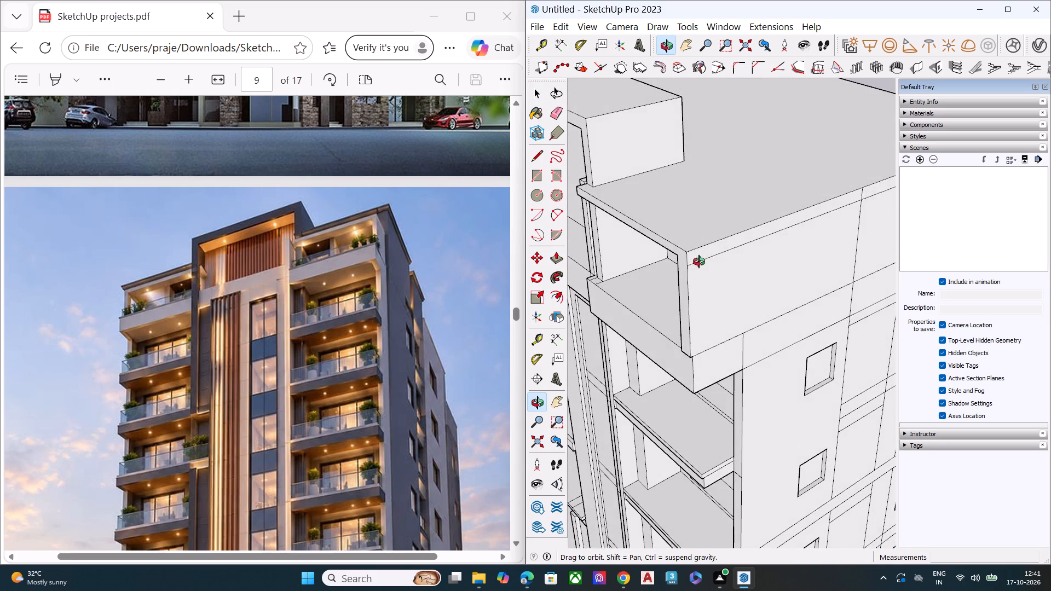
middle_click_drag(699, 262, 713, 310)
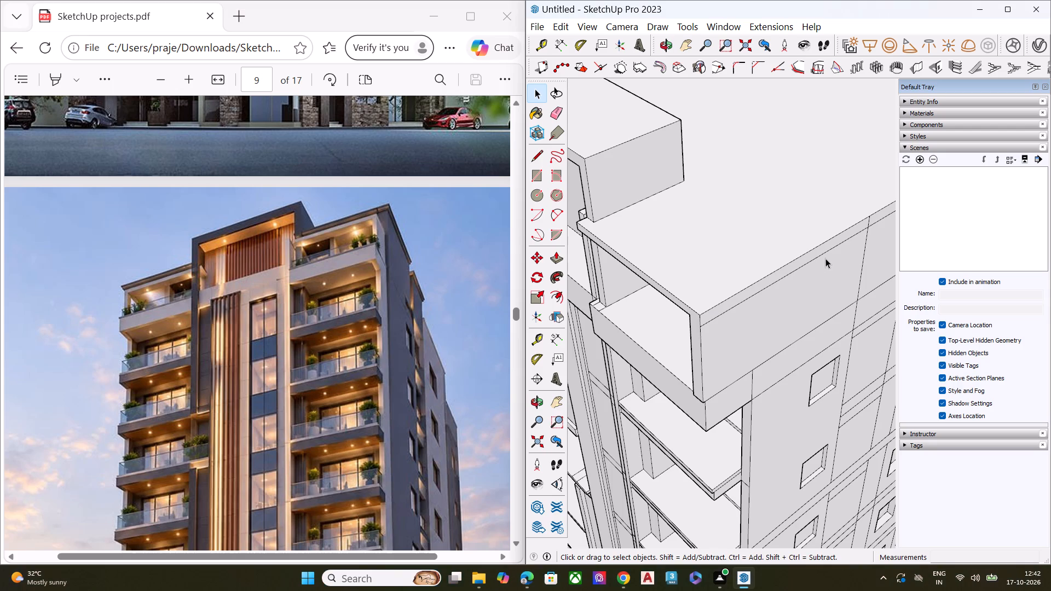
scroll(729, 269, "down", 2)
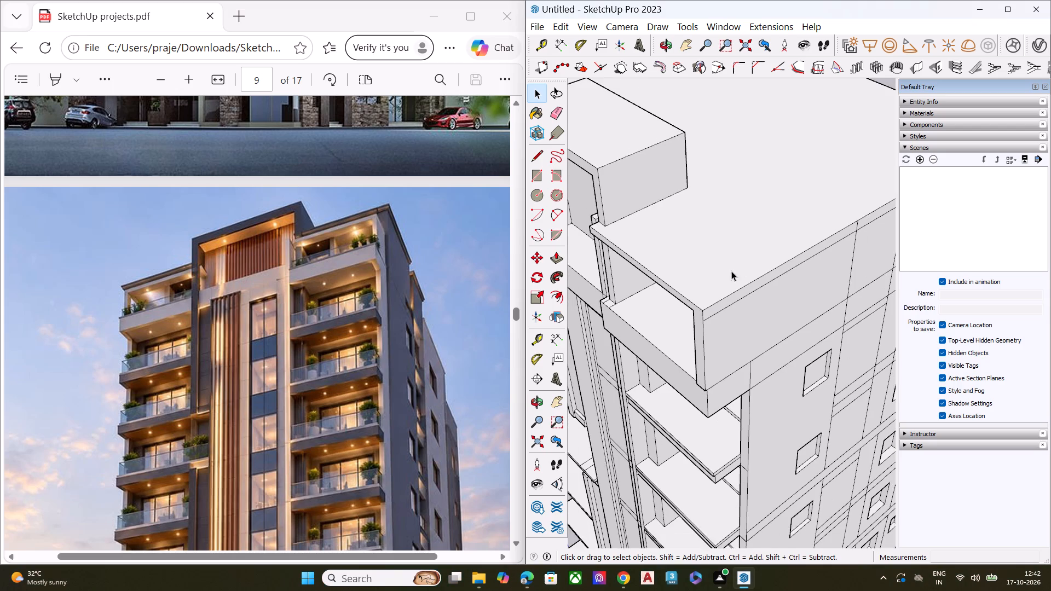
left_click(731, 271)
key("space")
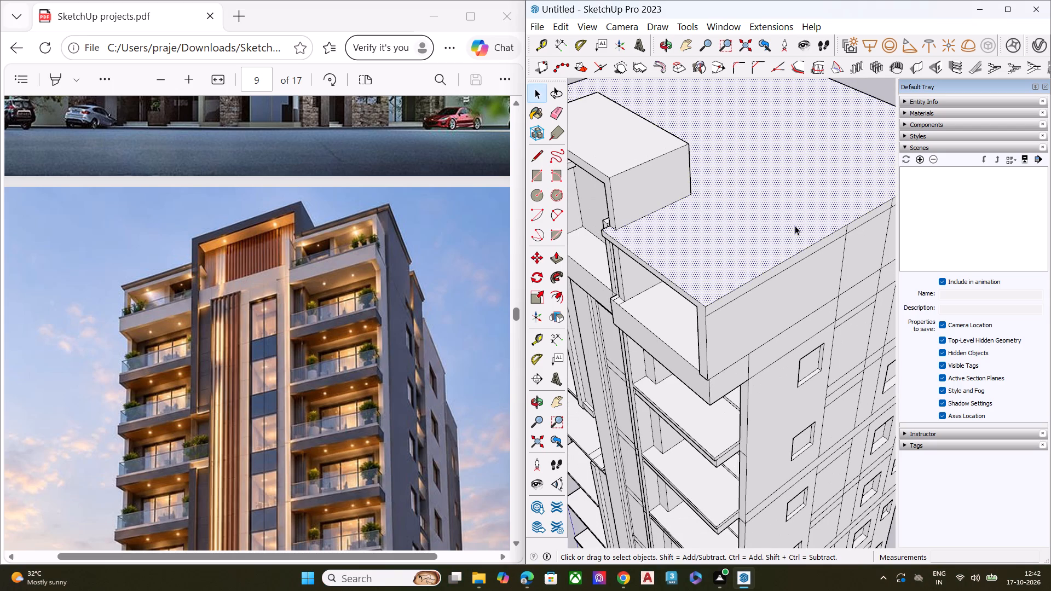
middle_click_drag(795, 225, 632, 260)
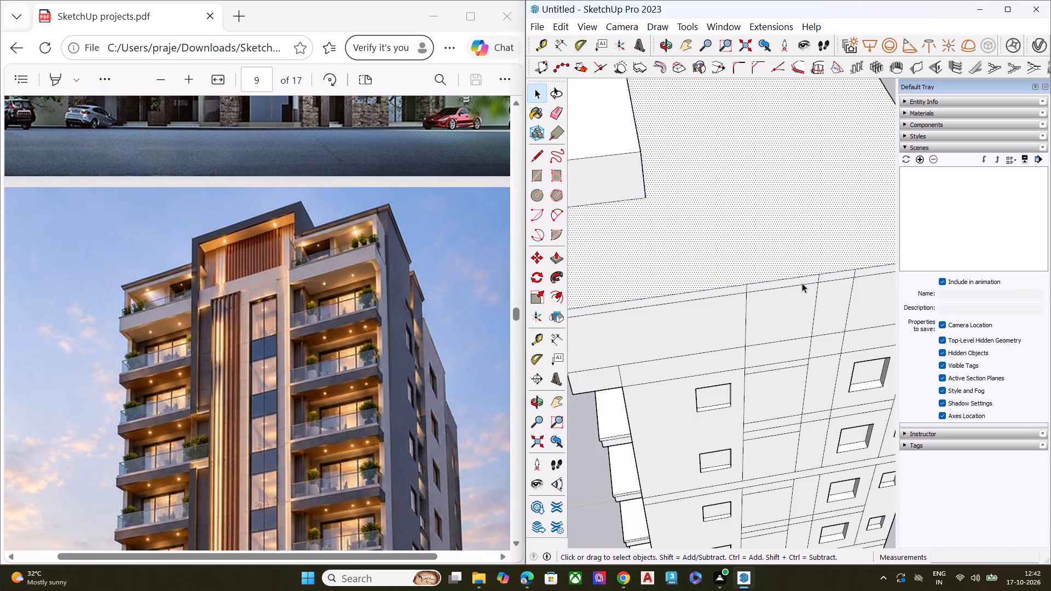
scroll(804, 285, "down", 5)
middle_click_drag(678, 327, 809, 101)
scroll(816, 122, "up", 1)
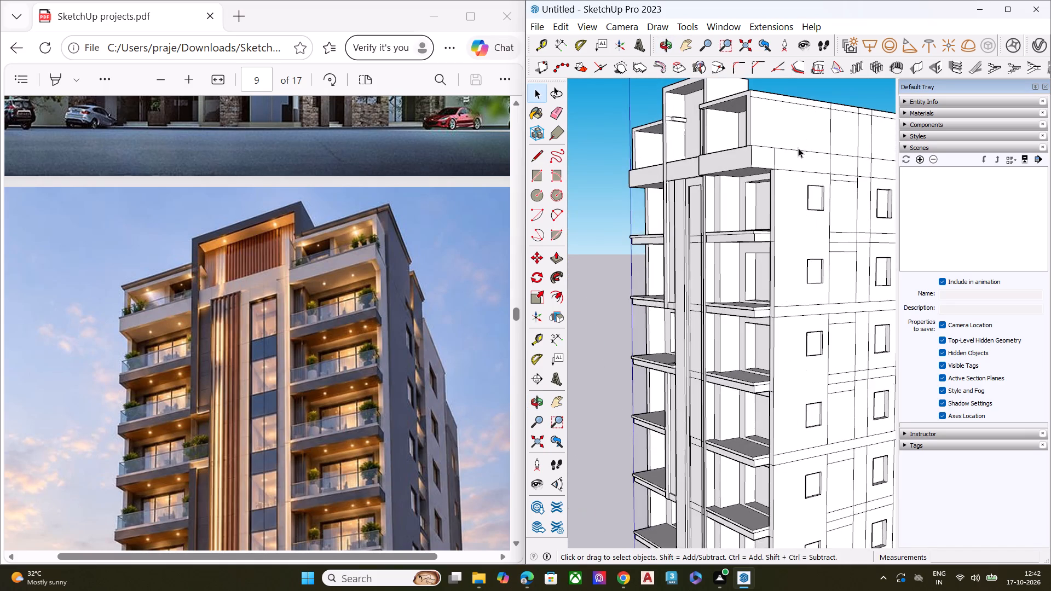
scroll(798, 148, "up", 1)
scroll(796, 159, "down", 5)
scroll(802, 171, "up", 1)
scroll(803, 172, "down", 2)
middle_click_drag(765, 238, 887, 158)
scroll(826, 190, "down", 1)
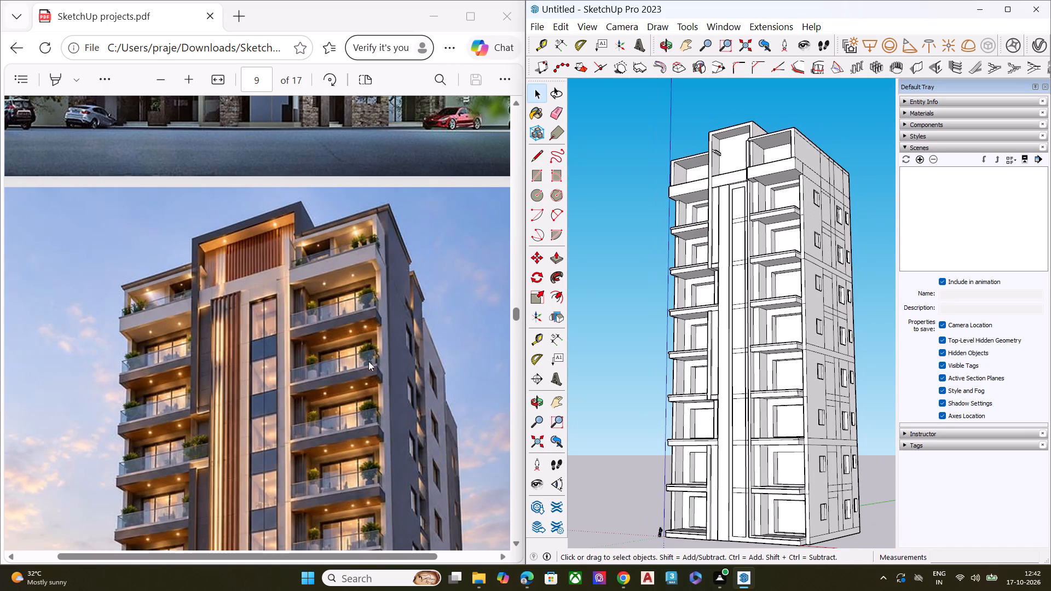
scroll(371, 362, "down", 4)
scroll(361, 368, "up", 6)
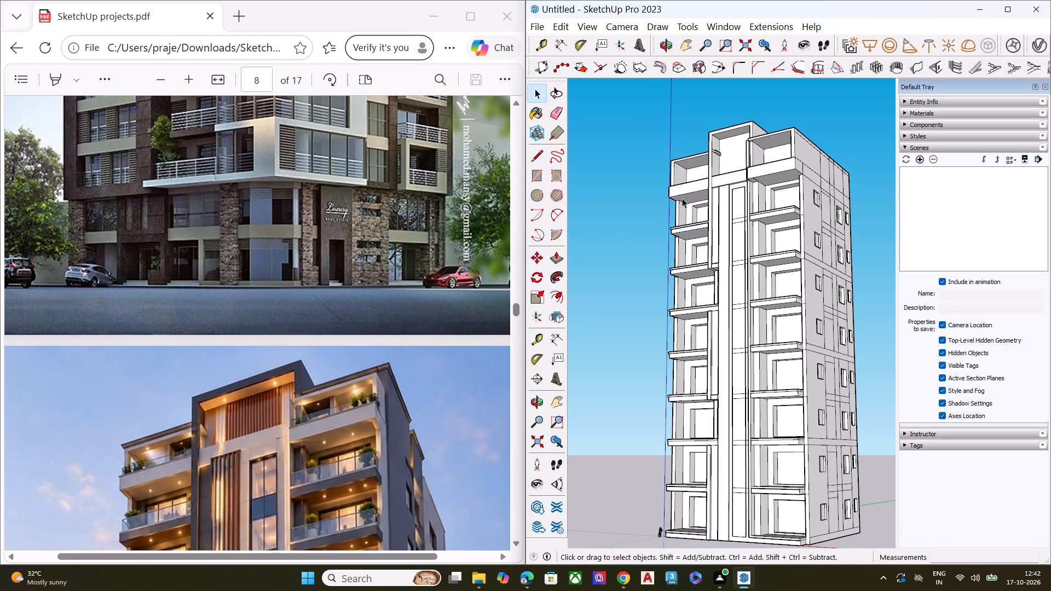
Push/Pull the outer side face of the rooftop frame's right leg outward, extending it over the right top balcony's roof slab.
middle_click_drag(689, 208, 798, 326)
scroll(783, 97, "up", 9)
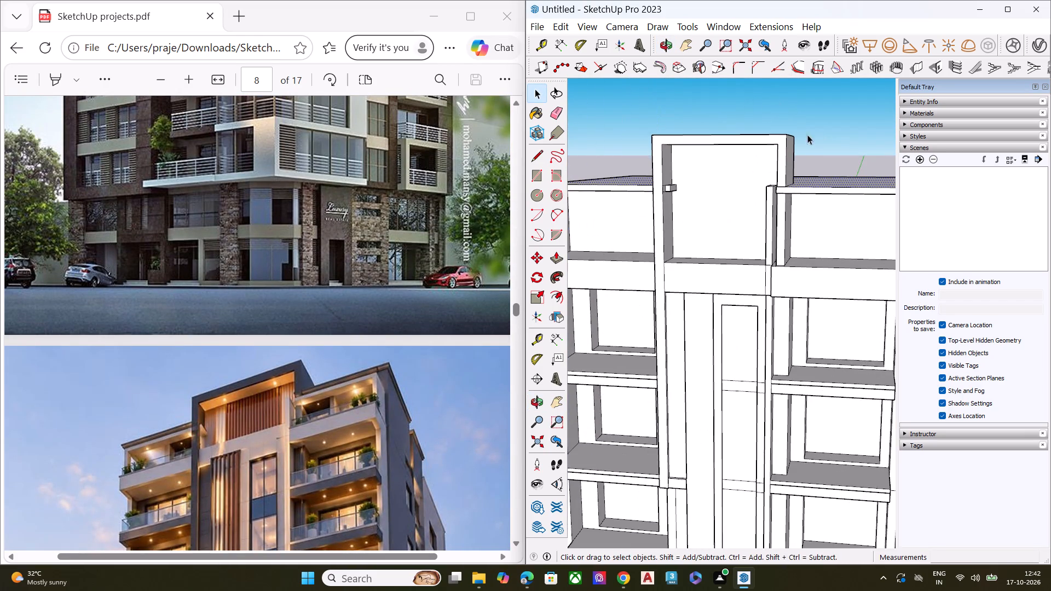
scroll(806, 144, "up", 8)
left_click(769, 202)
key("p")
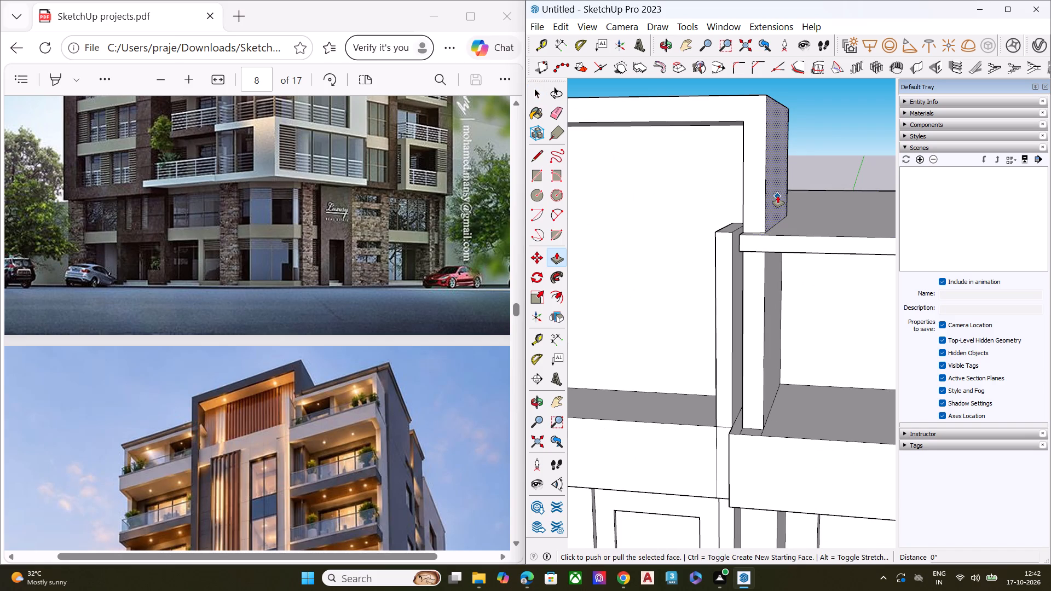
left_click(778, 196)
left_click(822, 194)
key("space")
Push/Pull the inner side face of the rooftop frame's right leg outward to thin the leg and widen the frame's opening.
middle_click_drag(773, 206, 892, 200)
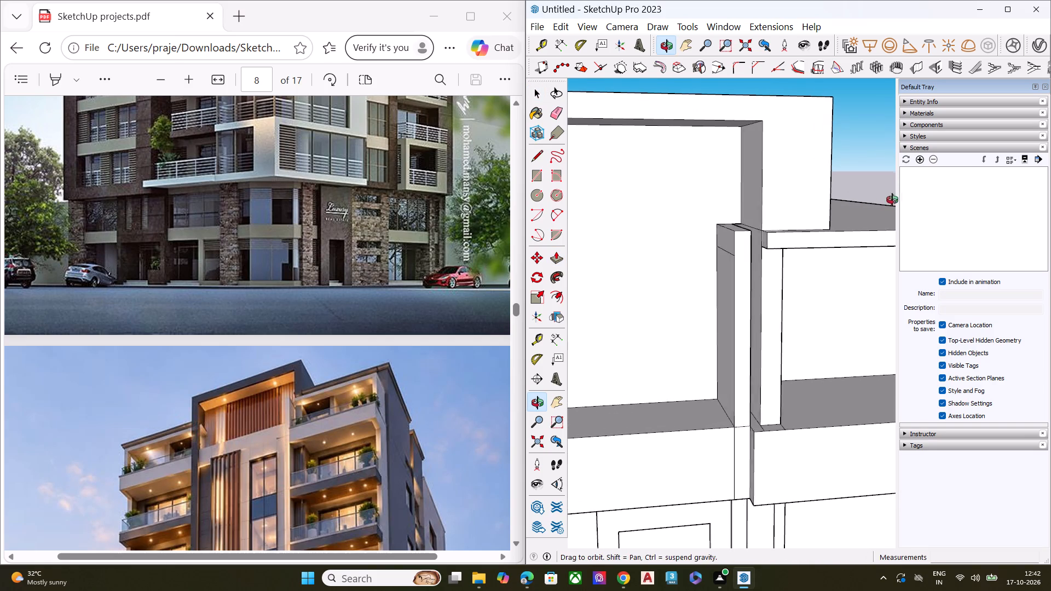
middle_click_drag(892, 200, 894, 199)
left_click(761, 161)
key("p")
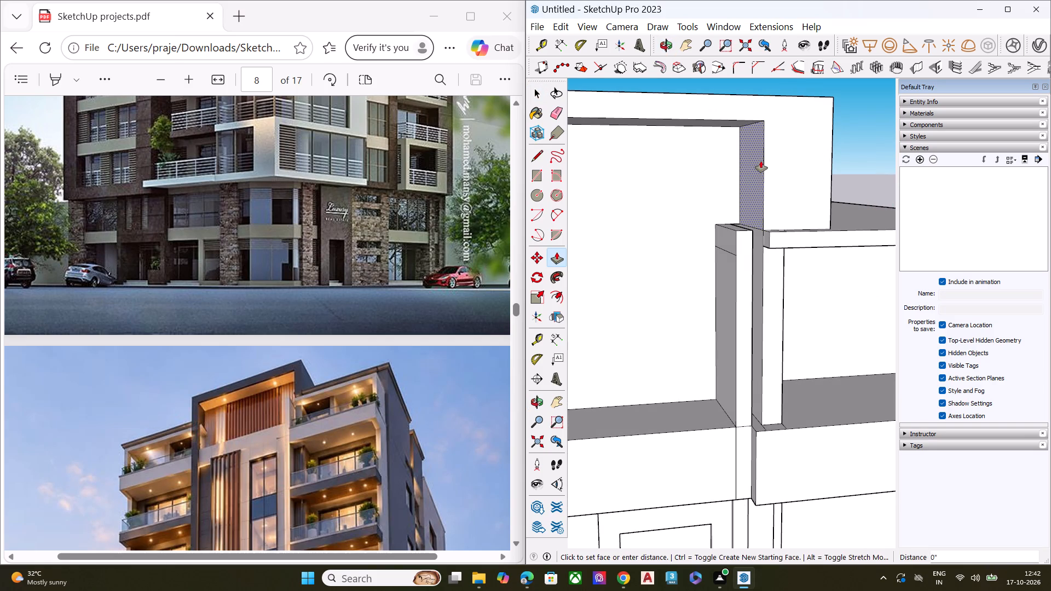
left_click(761, 161)
left_click(804, 160)
key("space")
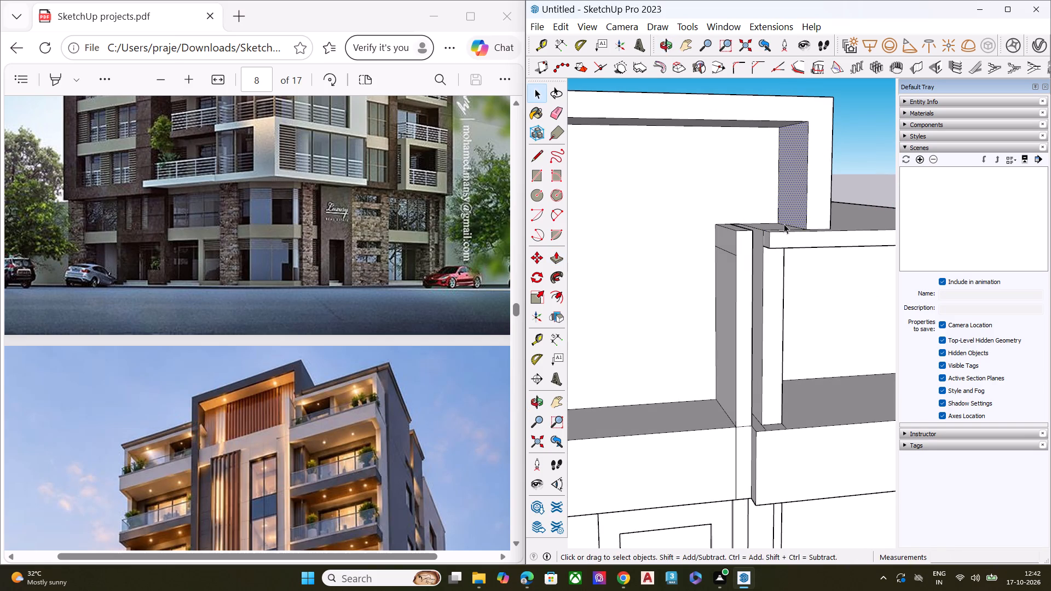
Compare the rooftop frame, roof slab and top balconies with the PDF reference from the front, side and above.
middle_click_drag(784, 224, 689, 196)
middle_click_drag(730, 230, 677, 222)
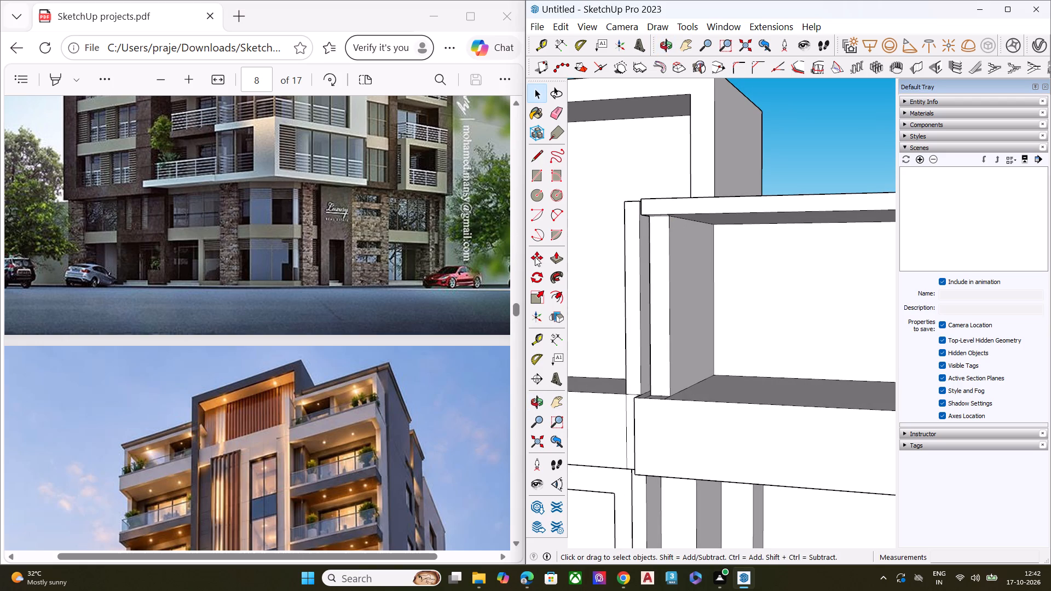
scroll(757, 283, "down", 2)
scroll(760, 285, "up", 1)
scroll(760, 285, "down", 11)
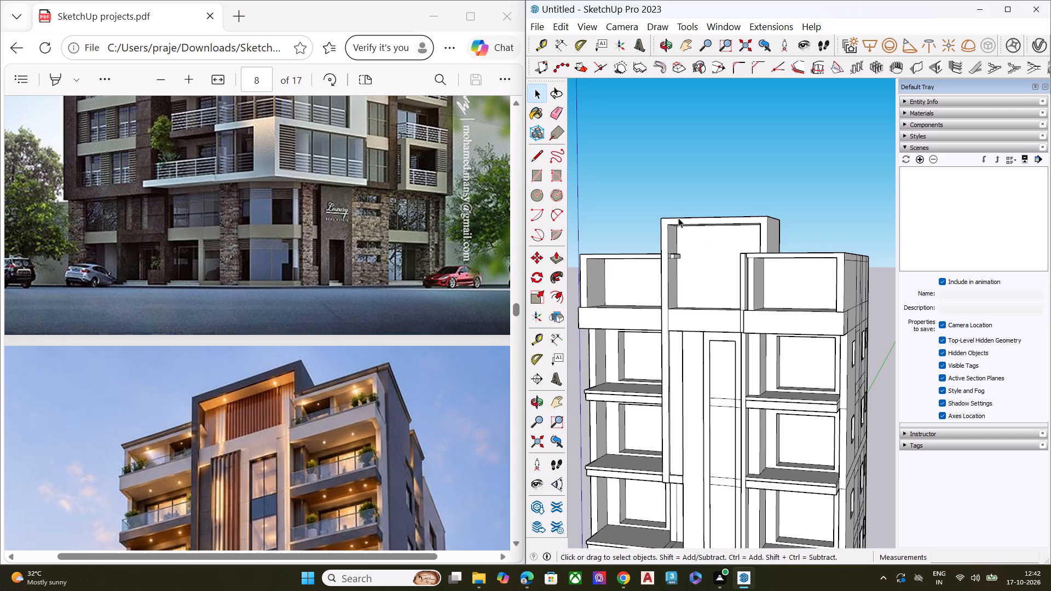
key("n")
left_click(698, 194)
key("space")
scroll(480, 332, "down", 2)
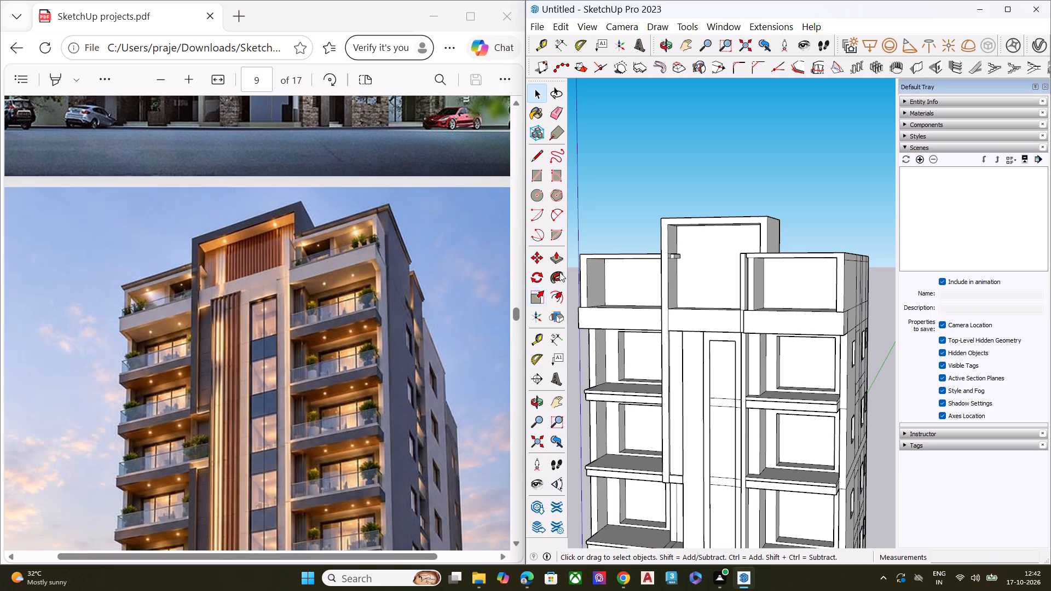
scroll(542, 278, "down", 1)
scroll(448, 297, "down", 1)
scroll(750, 280, "down", 2)
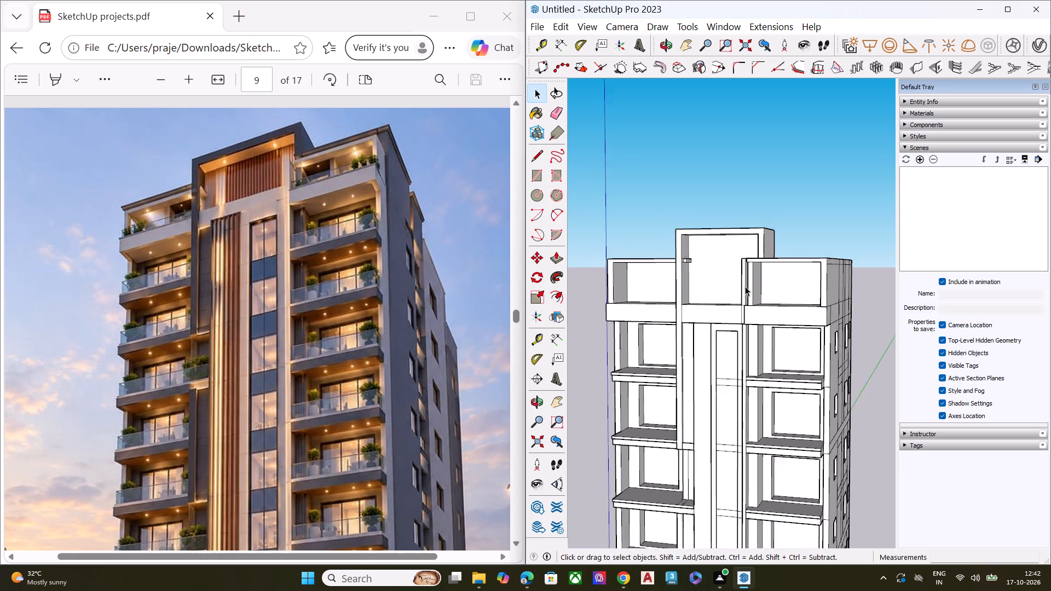
scroll(745, 286, "down", 2)
middle_click_drag(771, 310, 712, 282)
scroll(671, 264, "down", 1)
scroll(798, 259, "up", 4)
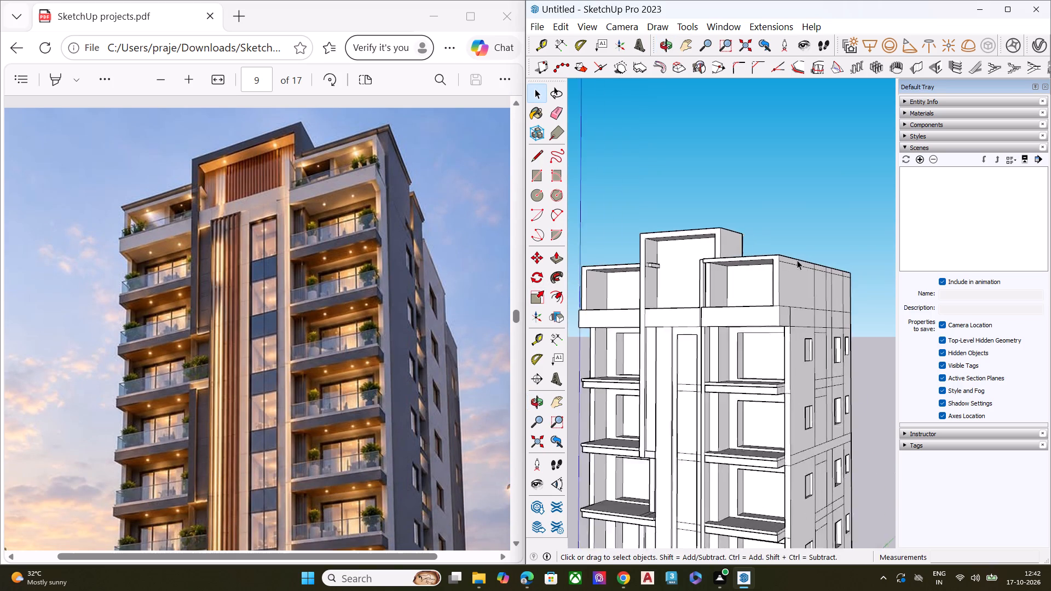
scroll(797, 260, "up", 5)
middle_click_drag(767, 283, 689, 345)
scroll(719, 296, "up", 6)
middle_click_drag(751, 282, 702, 318)
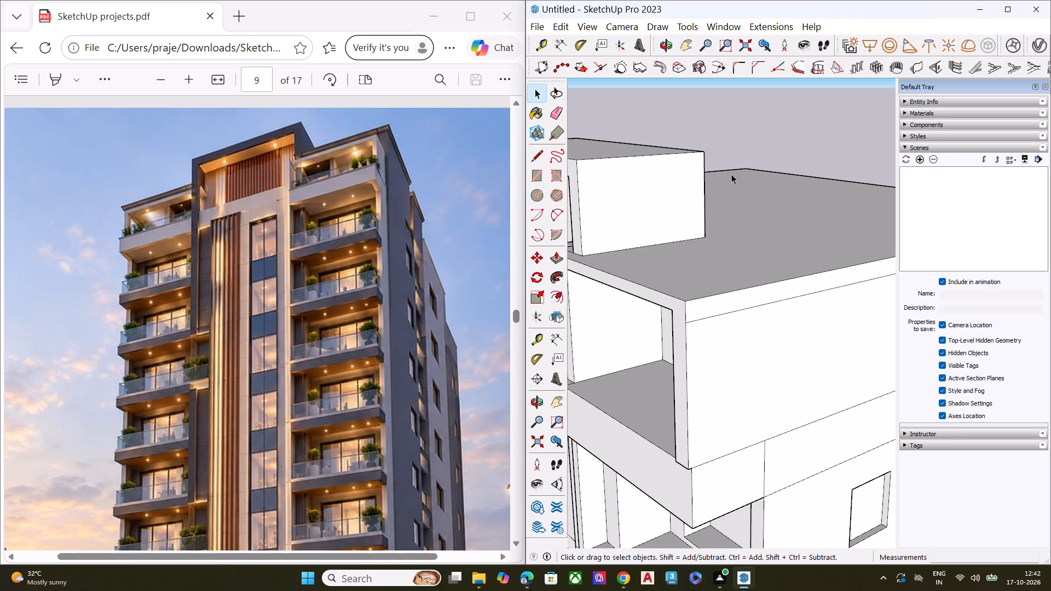
scroll(721, 276, "down", 4)
middle_click_drag(772, 289, 677, 368)
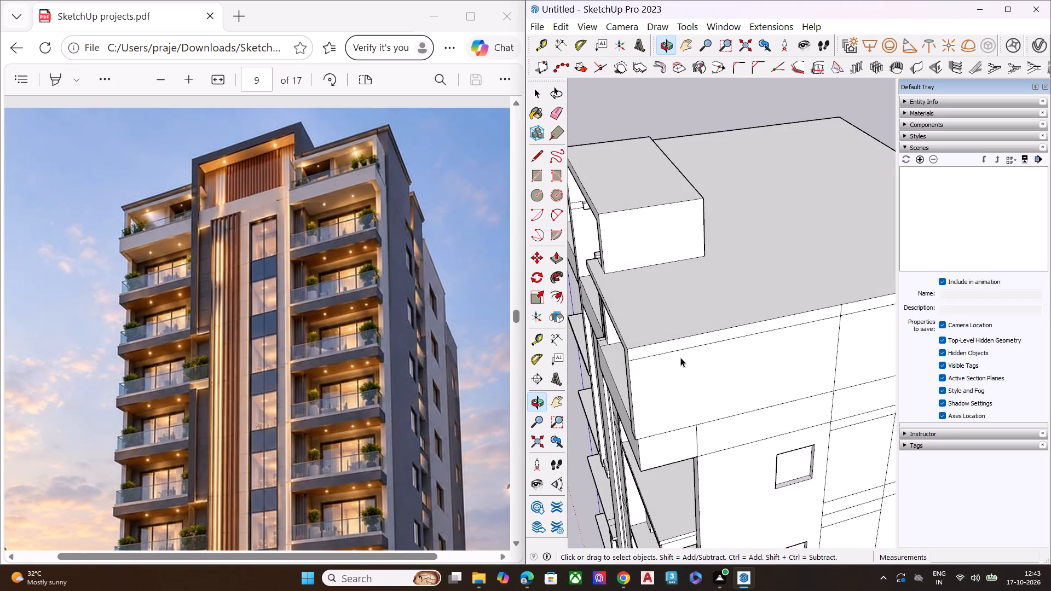
middle_click_drag(671, 330, 787, 194)
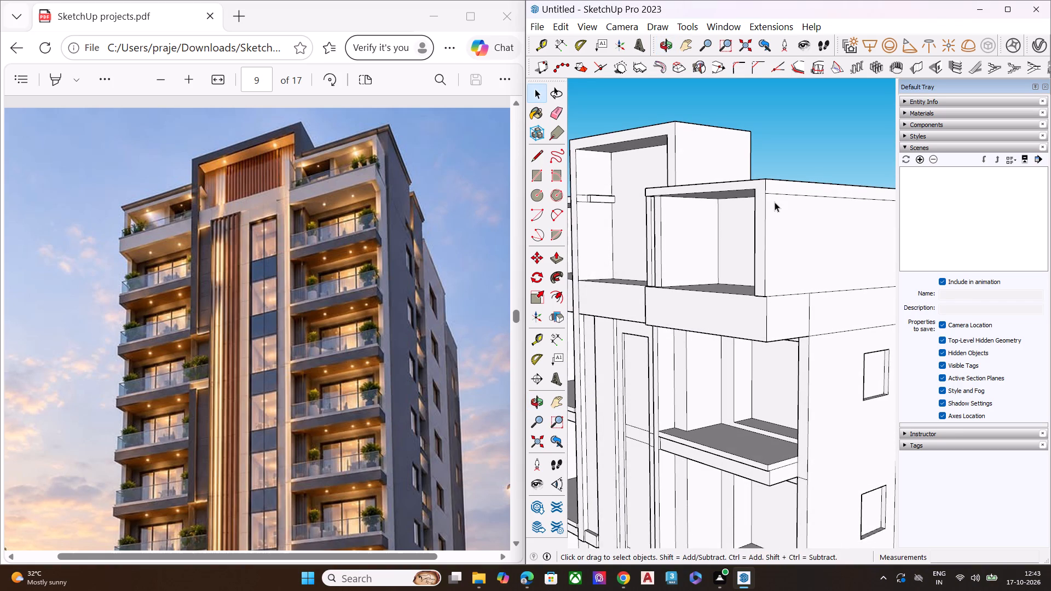
middle_click_drag(669, 212, 757, 174)
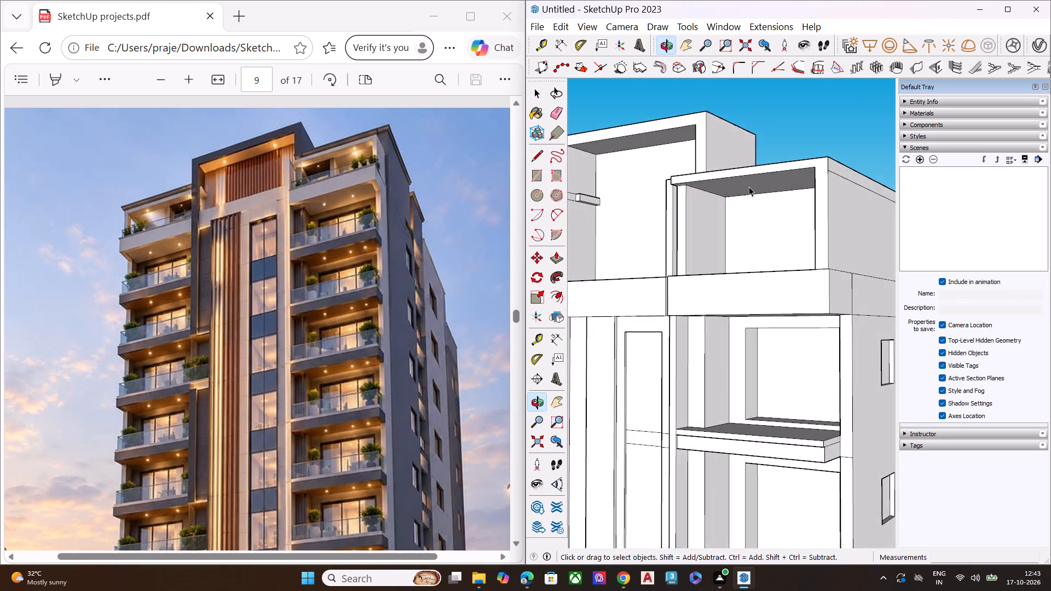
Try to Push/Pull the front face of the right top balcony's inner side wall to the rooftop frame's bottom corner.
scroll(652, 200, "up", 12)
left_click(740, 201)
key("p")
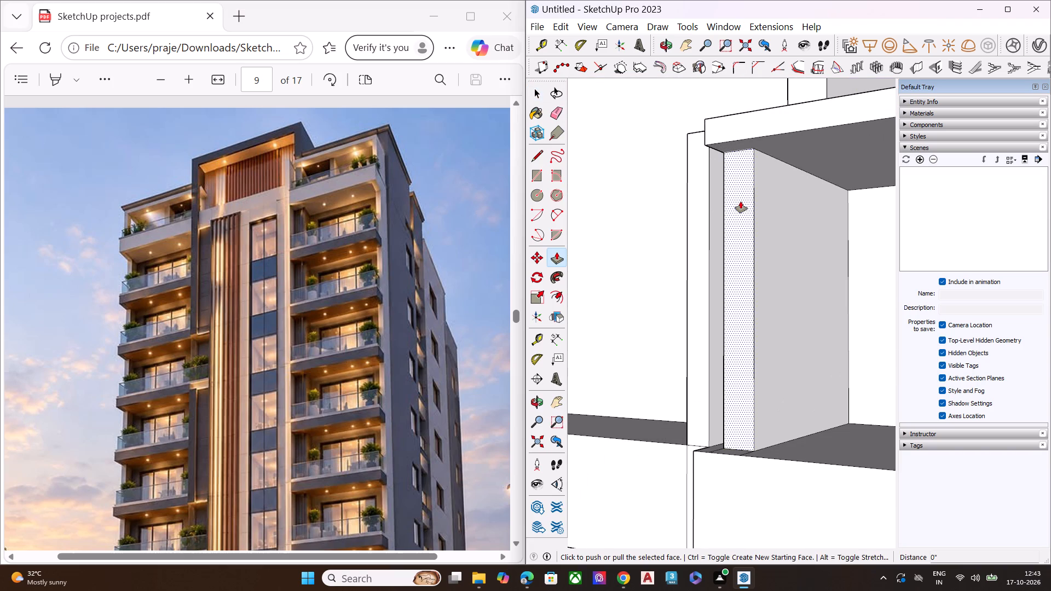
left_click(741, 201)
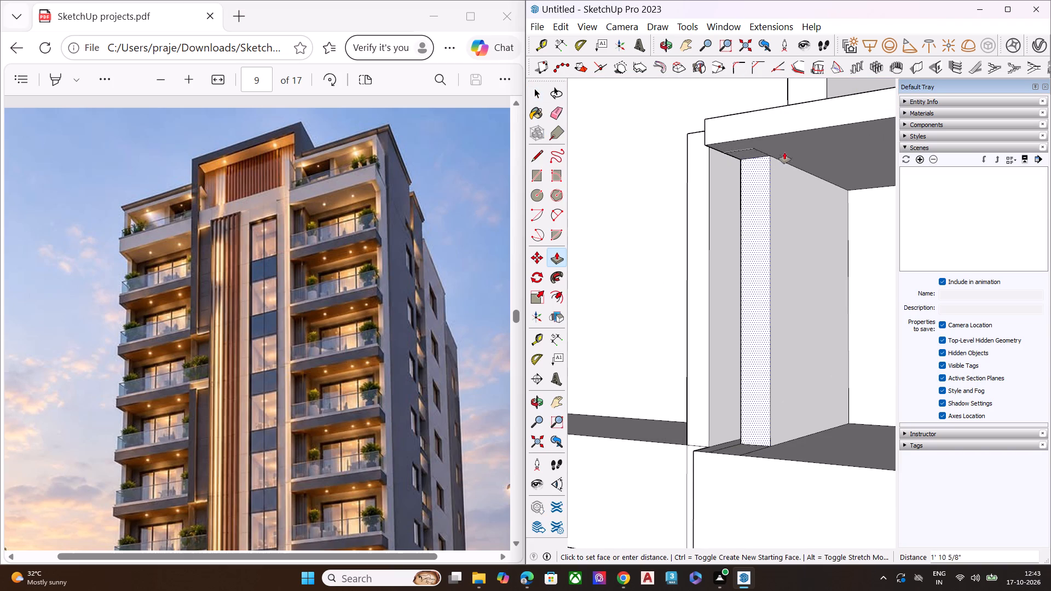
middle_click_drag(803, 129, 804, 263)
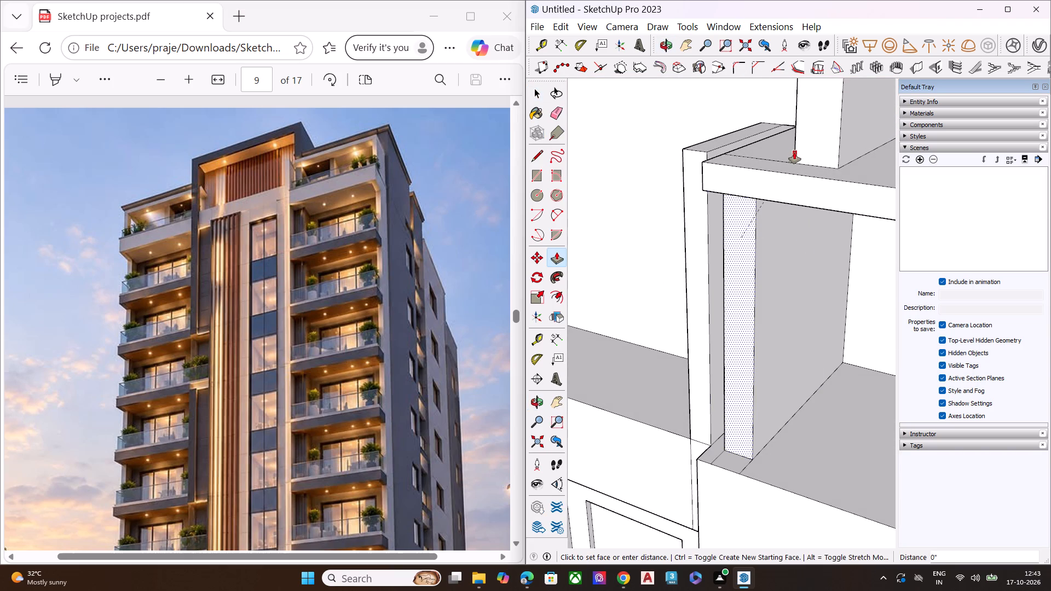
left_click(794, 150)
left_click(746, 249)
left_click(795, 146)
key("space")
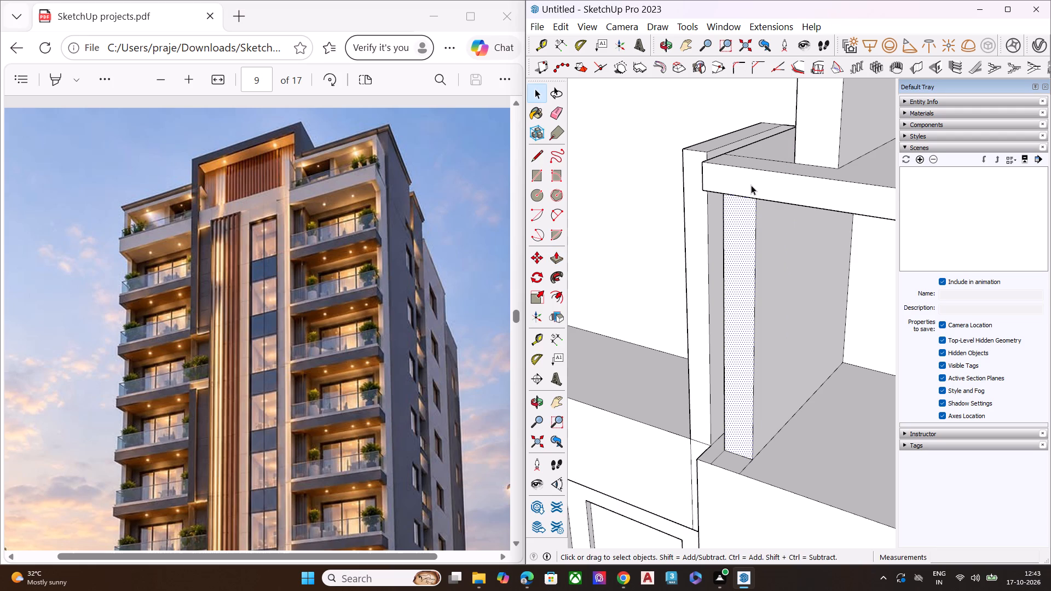
Push/Pull the front face of the right top balcony's inner side wall back about 3' 8" beneath the roof slab.
scroll(765, 179, "down", 4)
middle_click_drag(755, 195, 741, 164)
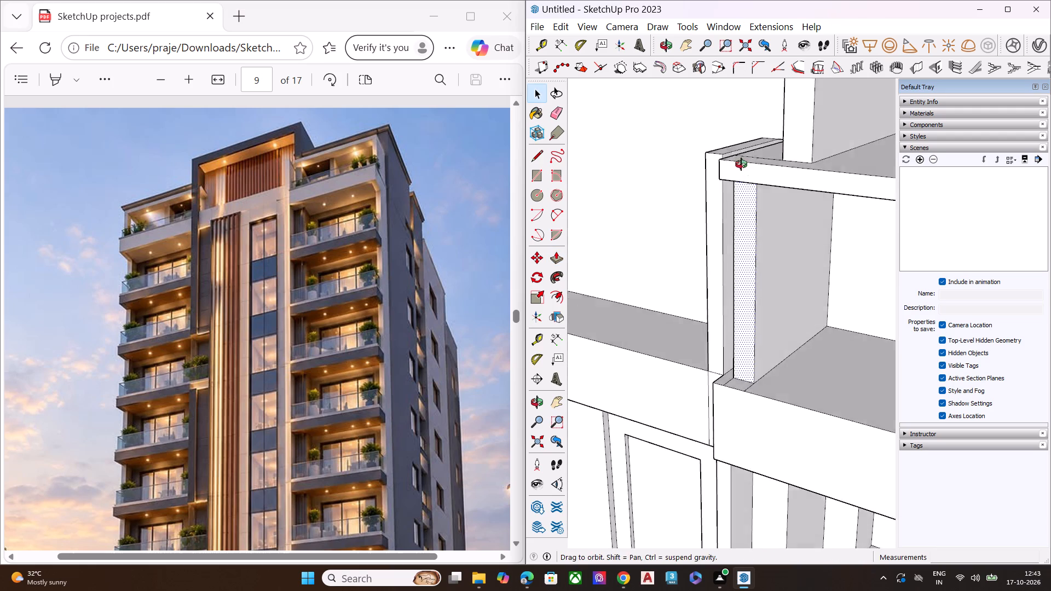
middle_click_drag(741, 164, 736, 157)
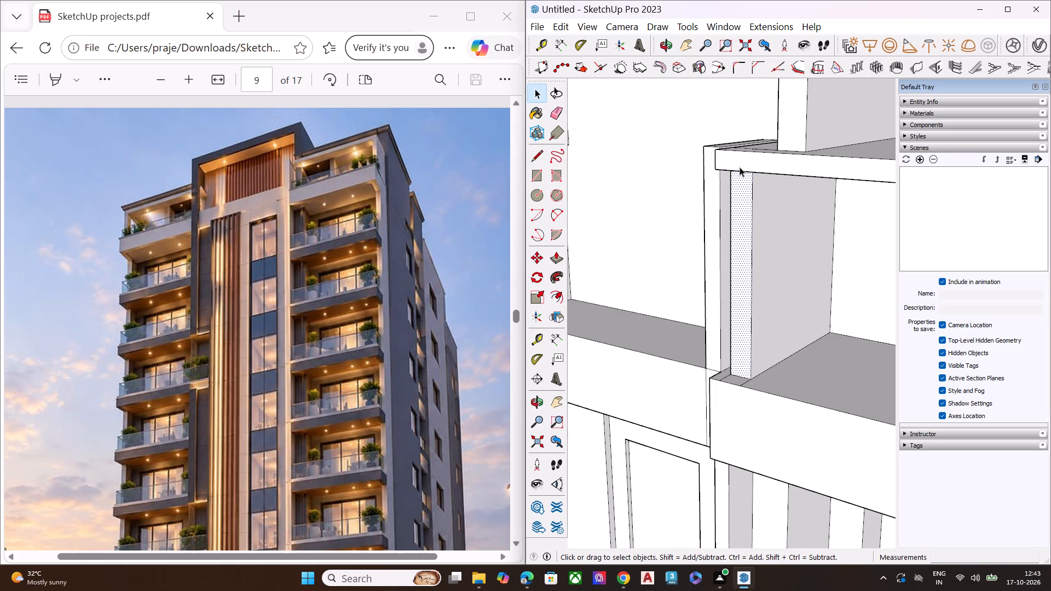
key("space")
middle_click_drag(733, 210, 735, 161)
scroll(735, 160, "up", 2)
left_click(740, 163)
key("p")
left_click(740, 163)
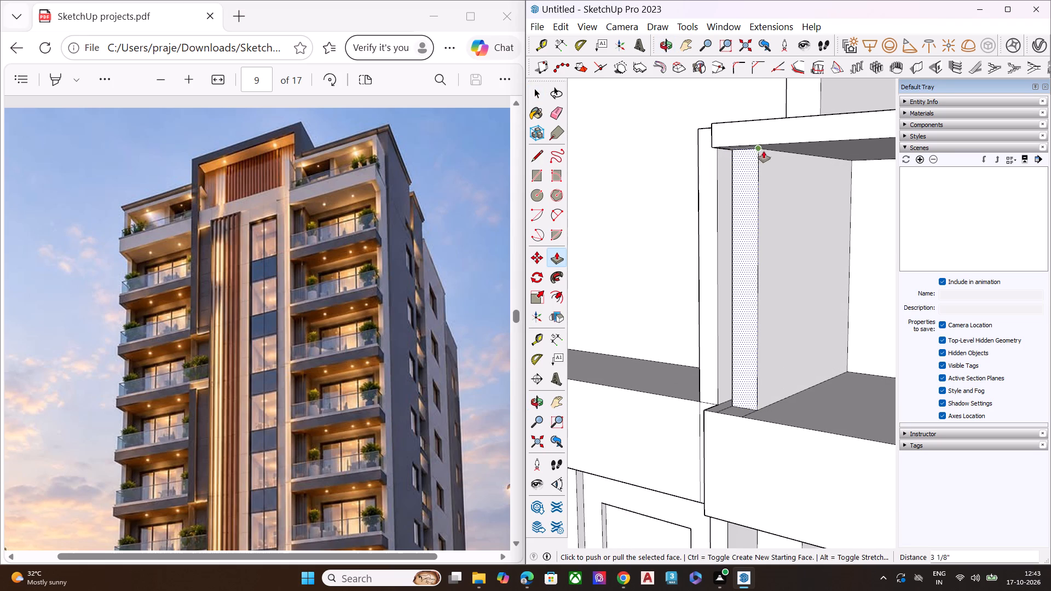
left_click_drag(758, 162, 821, 91)
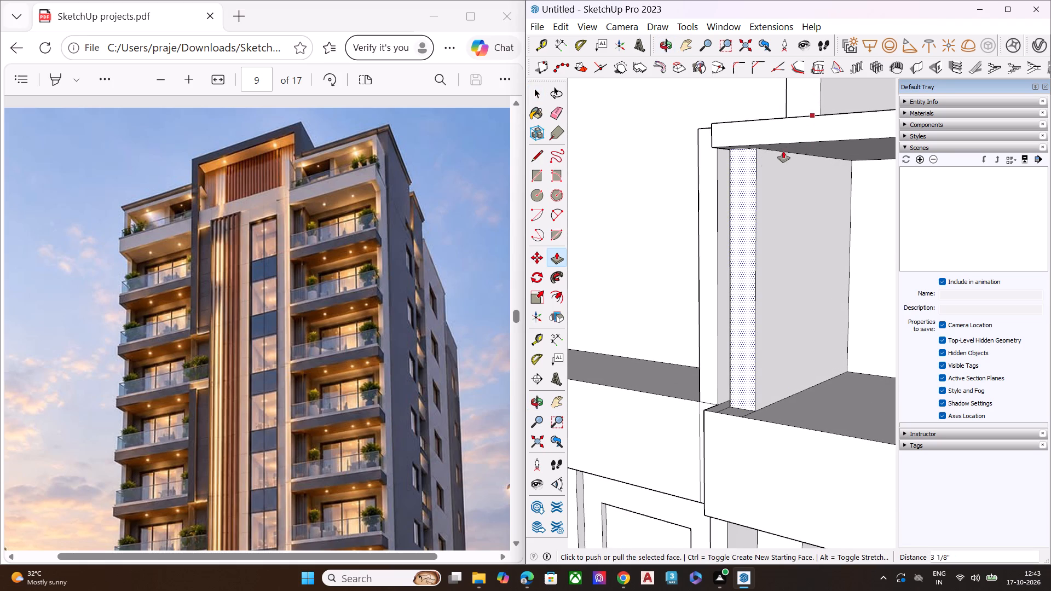
left_click(755, 170)
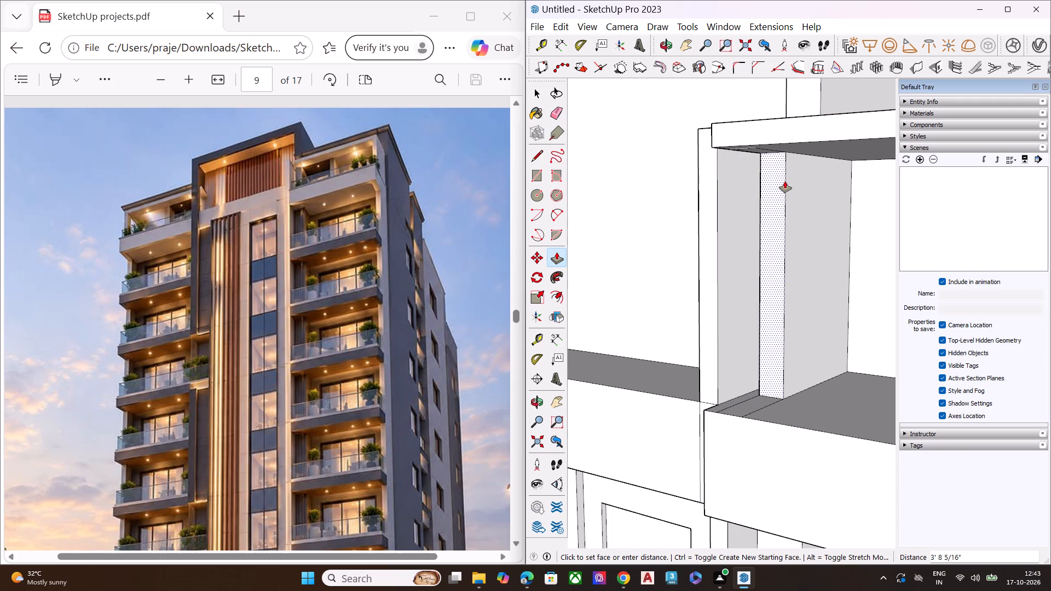
left_click(785, 181)
key("space")
middle_click_drag(783, 189, 788, 98)
scroll(744, 150, "up", 1)
scroll(742, 152, "down", 1)
scroll(742, 152, "up", 7)
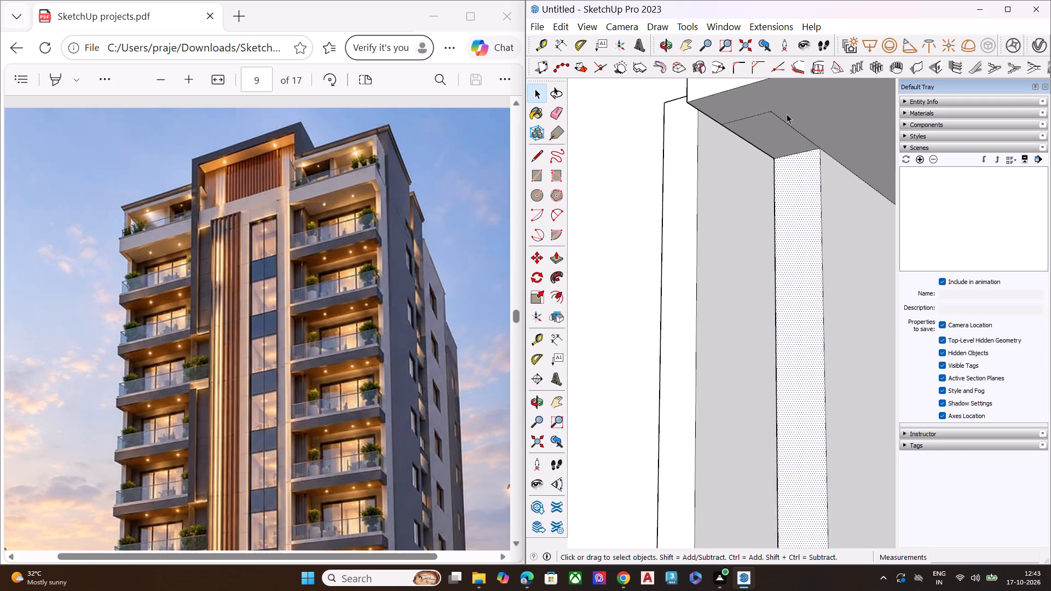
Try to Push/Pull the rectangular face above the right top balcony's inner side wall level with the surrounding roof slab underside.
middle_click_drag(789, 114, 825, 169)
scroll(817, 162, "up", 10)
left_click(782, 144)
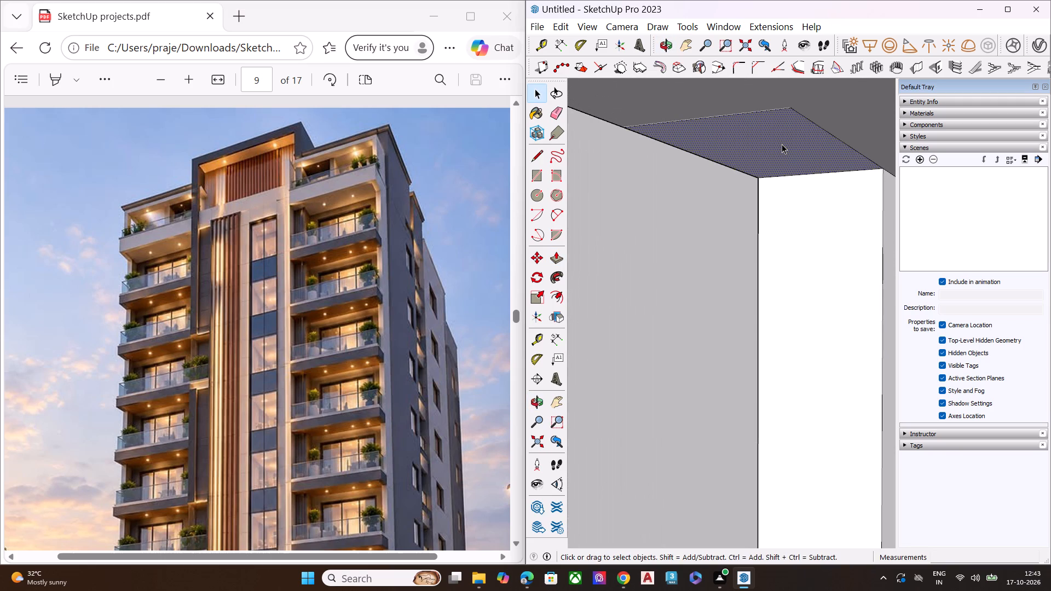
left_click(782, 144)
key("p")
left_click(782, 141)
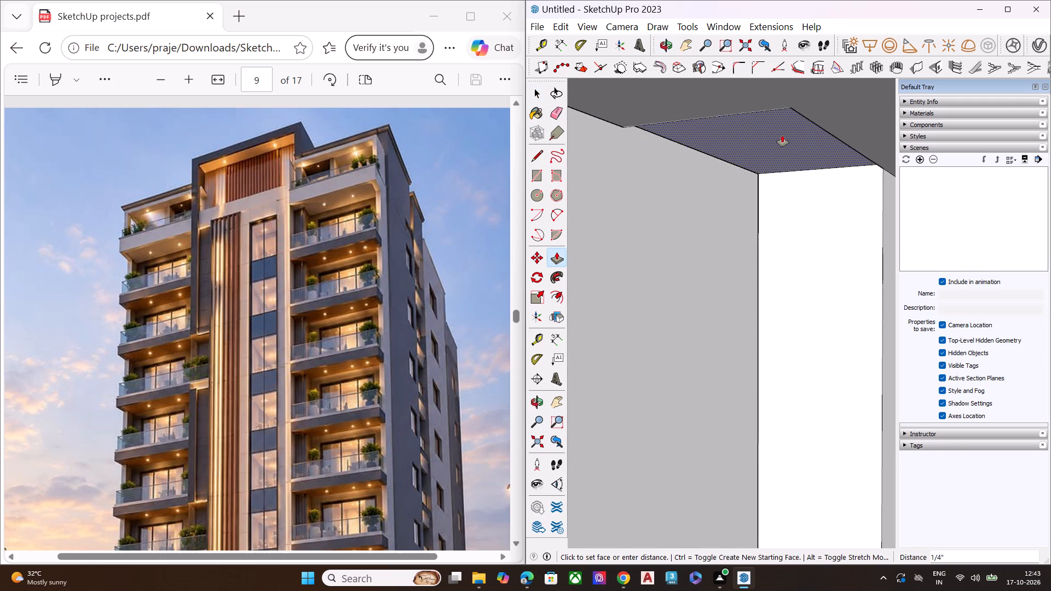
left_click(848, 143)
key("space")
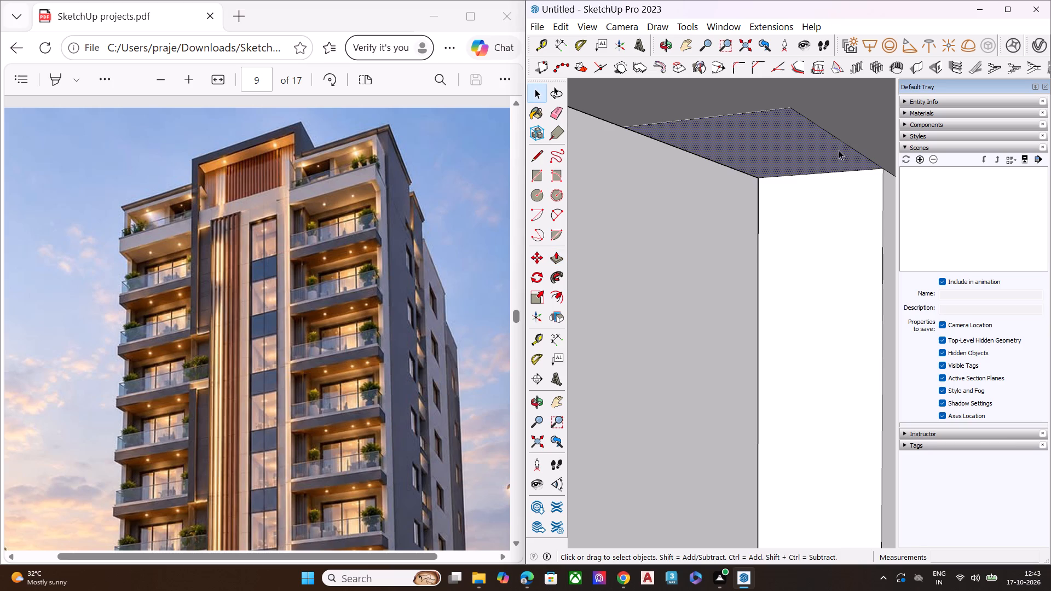
Level the front portion of the roof slab's inner side face with the rest using Push/Pull, and delete the edge dividing them.
middle_click_drag(830, 135, 847, 95)
scroll(856, 95, "up", 1)
middle_click_drag(692, 150, 784, 206)
middle_click_drag(795, 213, 835, 237)
scroll(690, 211, "down", 8)
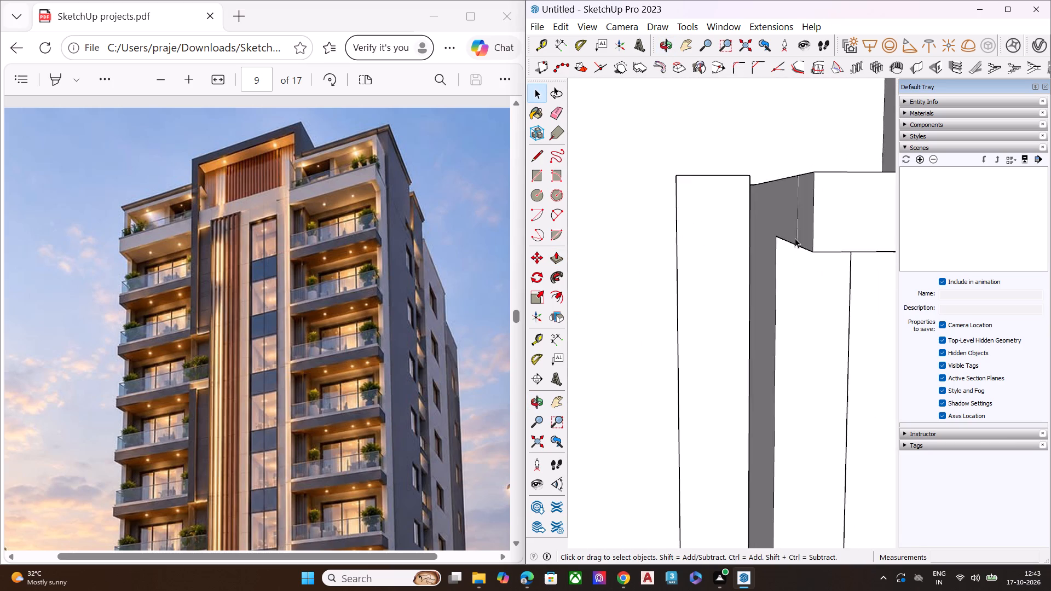
middle_click_drag(807, 238, 818, 331)
scroll(836, 263, "up", 13)
middle_click_drag(782, 190, 816, 159)
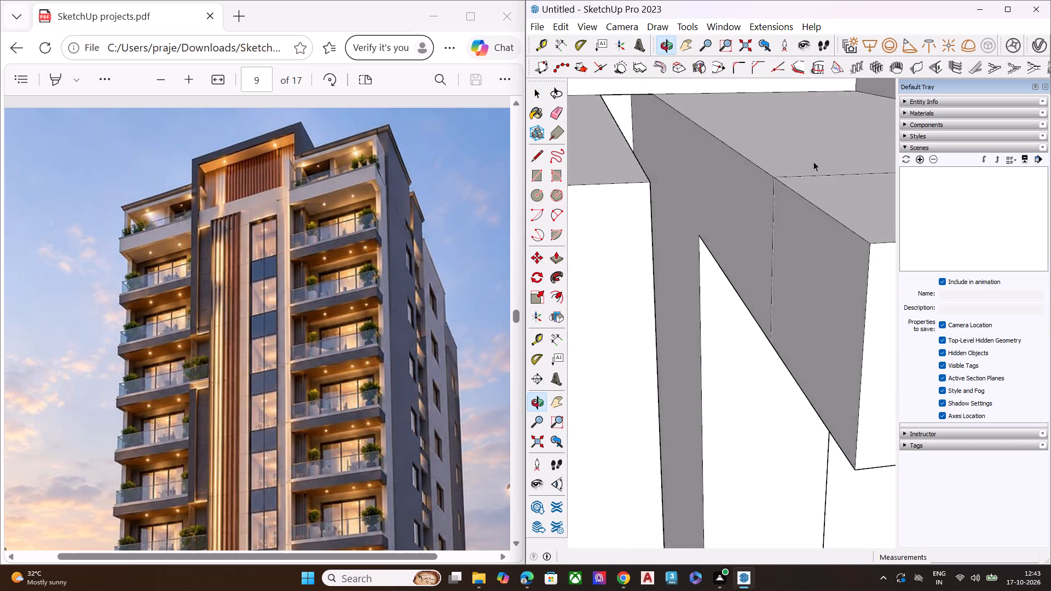
scroll(799, 171, "up", 3)
scroll(790, 178, "down", 1)
scroll(790, 178, "up", 5)
left_click(777, 223)
key("p")
left_click(775, 224)
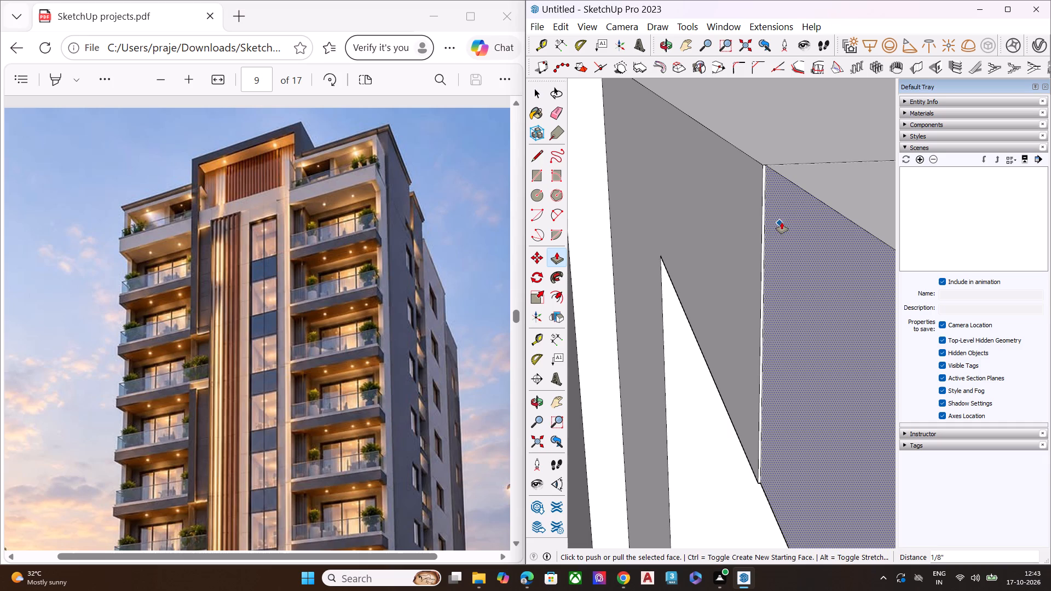
left_click_drag(775, 178, 759, 157)
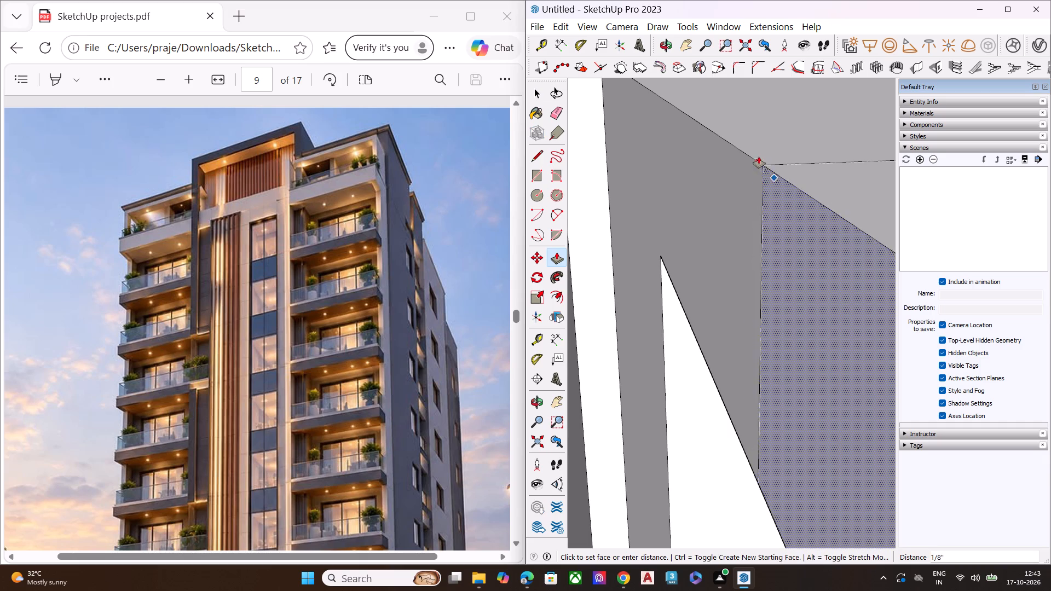
left_click_drag(759, 157, 742, 154)
key("space")
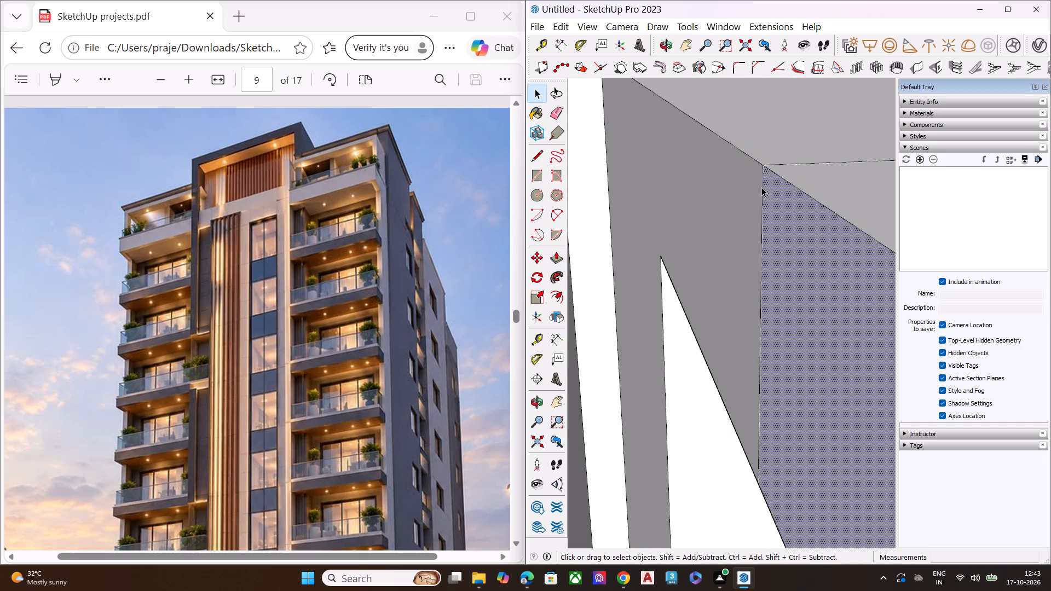
left_click(761, 187)
key("Delete")
Erase the two leftover edges outlining the rectangle on the roof slab's underside in front of the inner side wall.
scroll(755, 180, "down", 2)
scroll(746, 175, "up", 1)
scroll(739, 173, "down", 4)
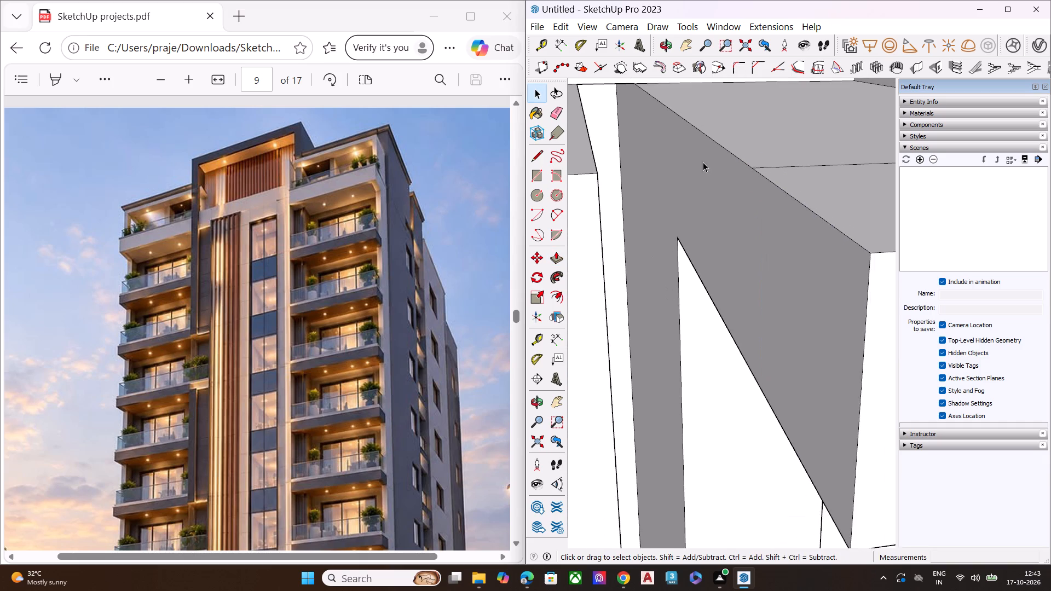
scroll(706, 148, "down", 8)
middle_click_drag(750, 225, 660, 26)
scroll(747, 224, "up", 1)
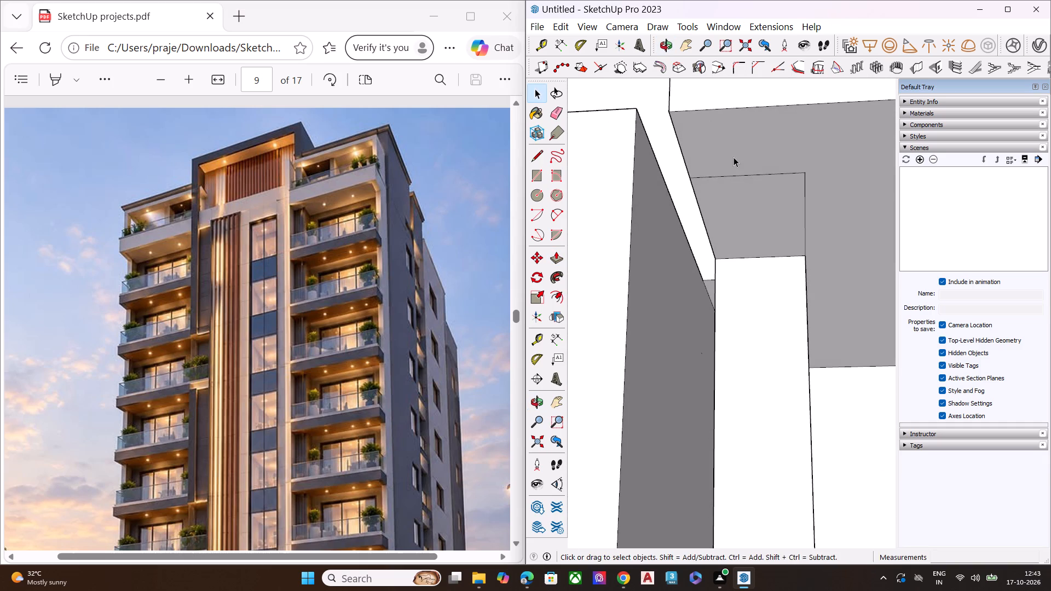
middle_click_drag(740, 148, 753, 116)
scroll(760, 145, "up", 4)
key("e")
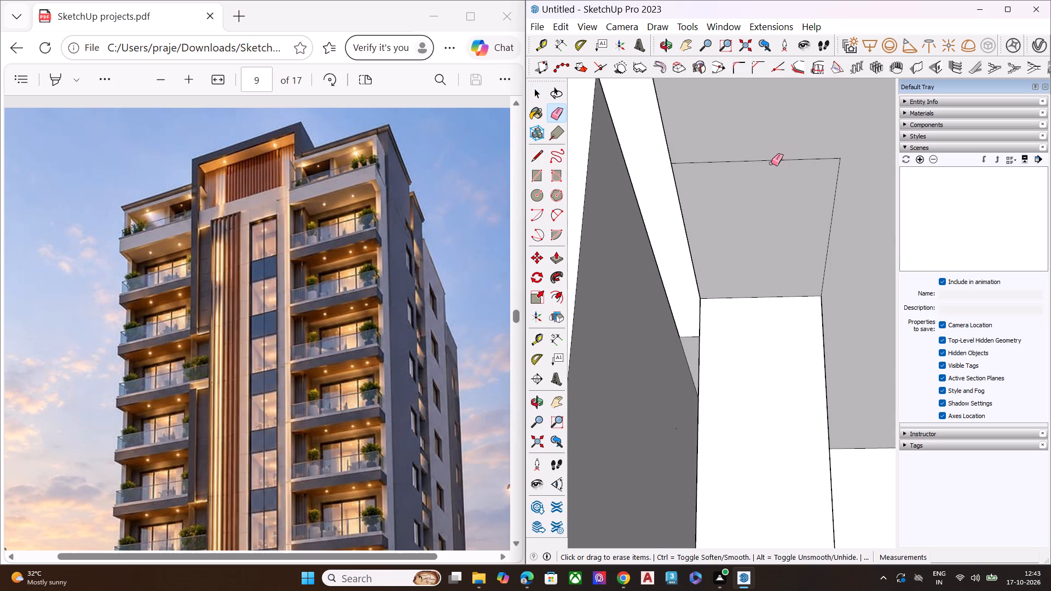
left_click(772, 160)
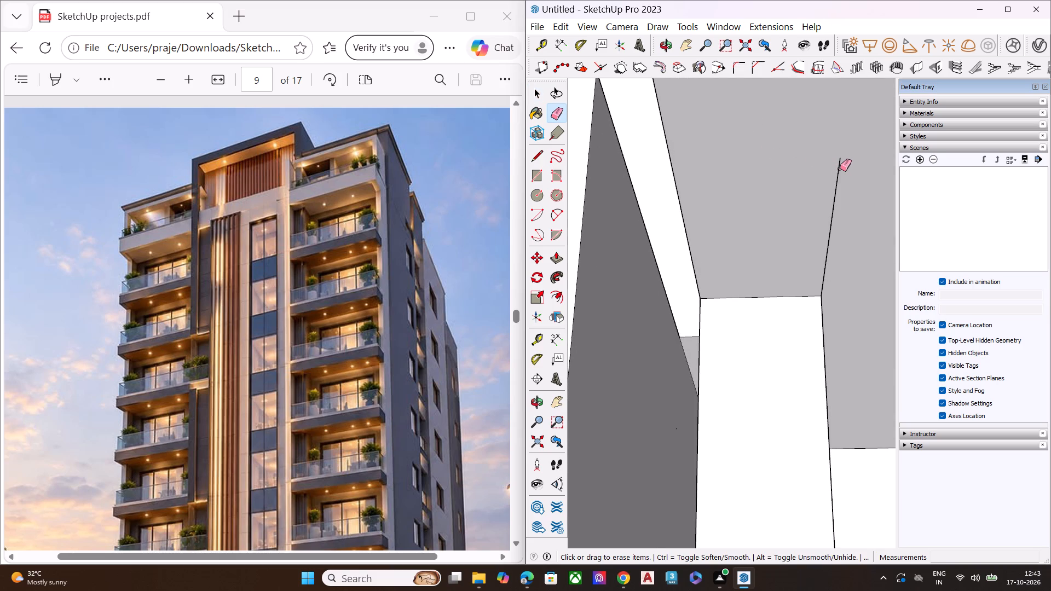
left_click(838, 169)
scroll(711, 150, "down", 7)
key("space")
Push/Pull the opening-side face of the right top balcony's inner side wall about 4' 3 3/4" to align with the rooftop frame's right leg.
scroll(746, 166, "down", 4)
scroll(746, 166, "up", 1)
scroll(746, 166, "down", 7)
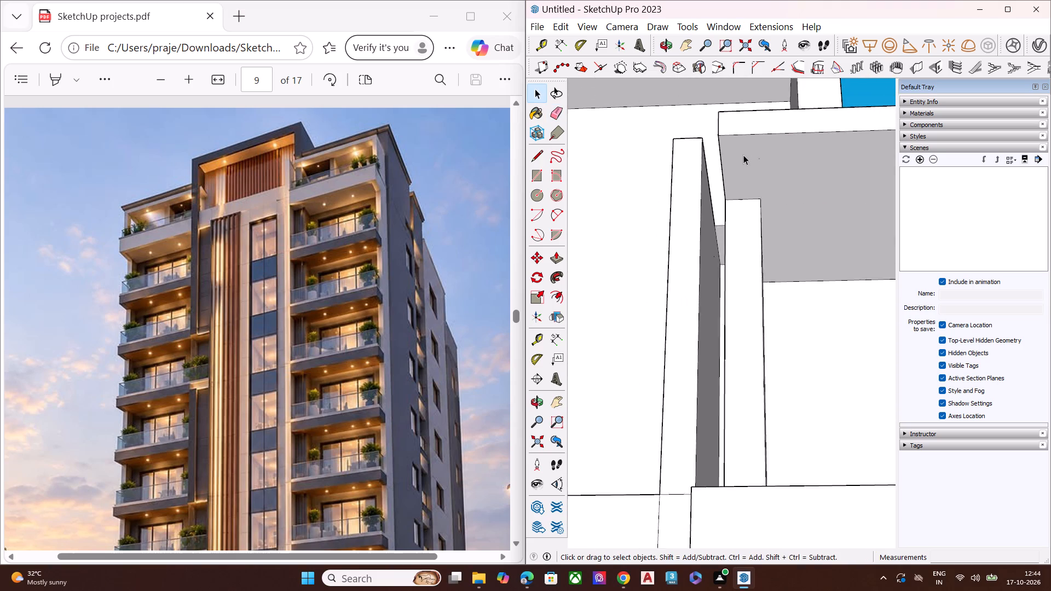
scroll(743, 155, "down", 4)
middle_click_drag(771, 140, 756, 237)
scroll(752, 138, "down", 1)
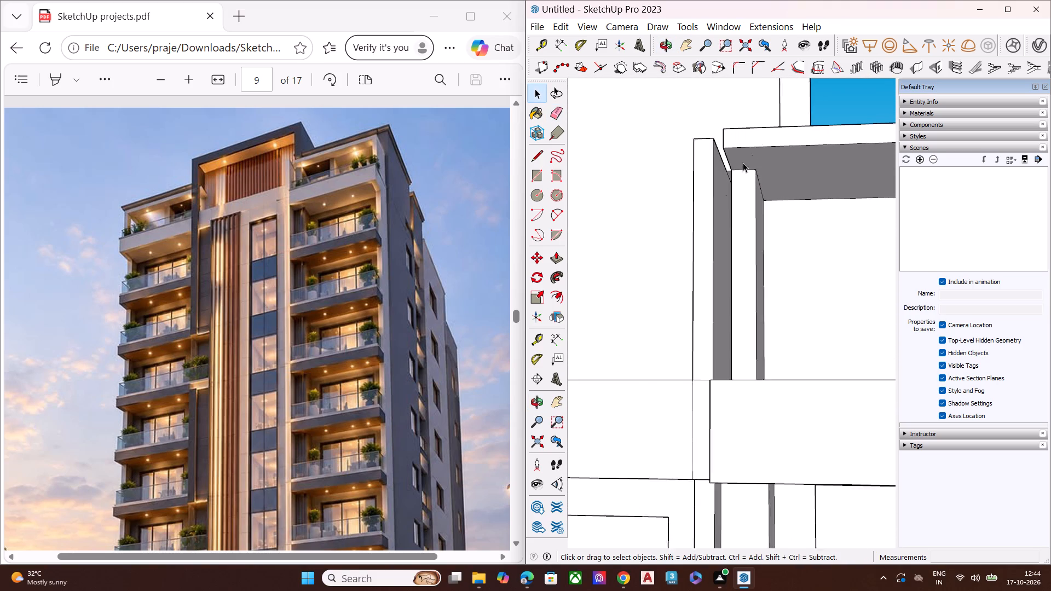
scroll(743, 163, "down", 10)
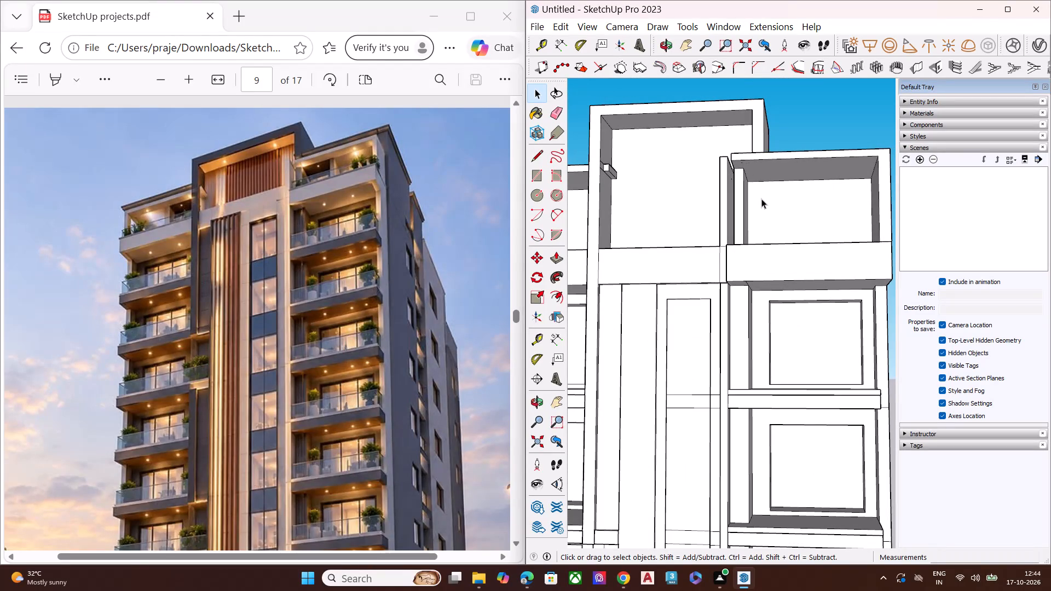
middle_click_drag(761, 200, 740, 293)
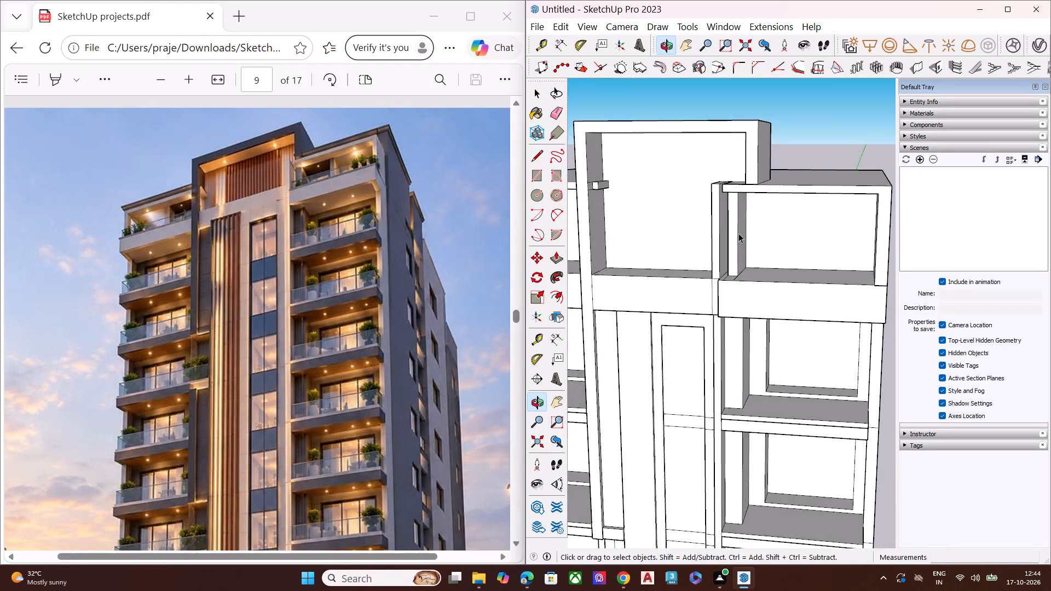
scroll(732, 213, "up", 7)
left_click(746, 217)
key("p")
left_click(746, 217)
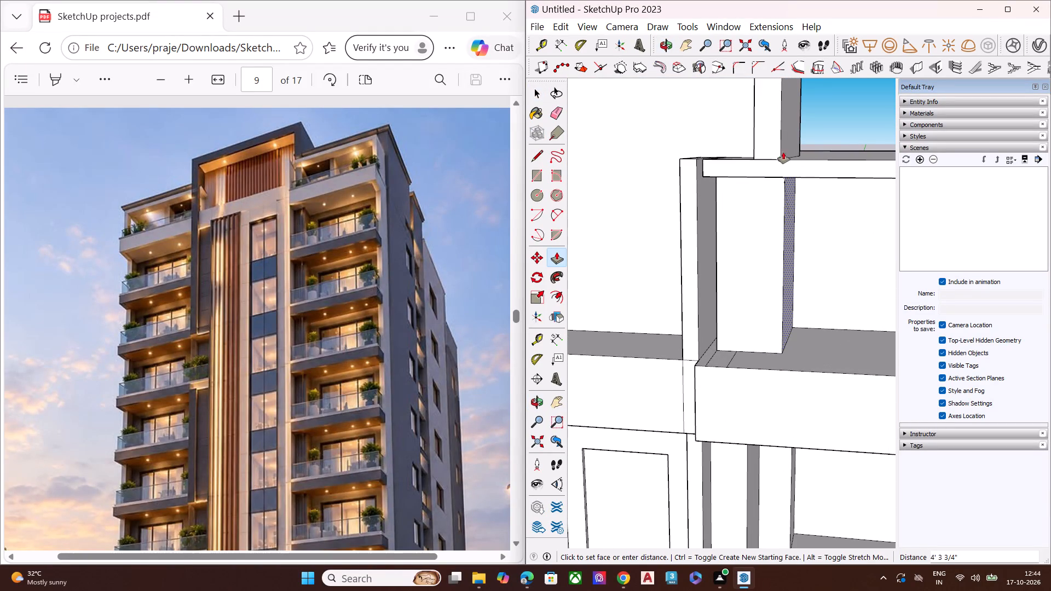
left_click(780, 129)
middle_click_drag(775, 163, 816, 69)
key("space")
Draw a line about 10' long from the slab-wall corner to the rear edge, separating the wall's side face from the slab's.
middle_click_drag(733, 224, 761, 245)
scroll(692, 170, "up", 9)
left_click(745, 207)
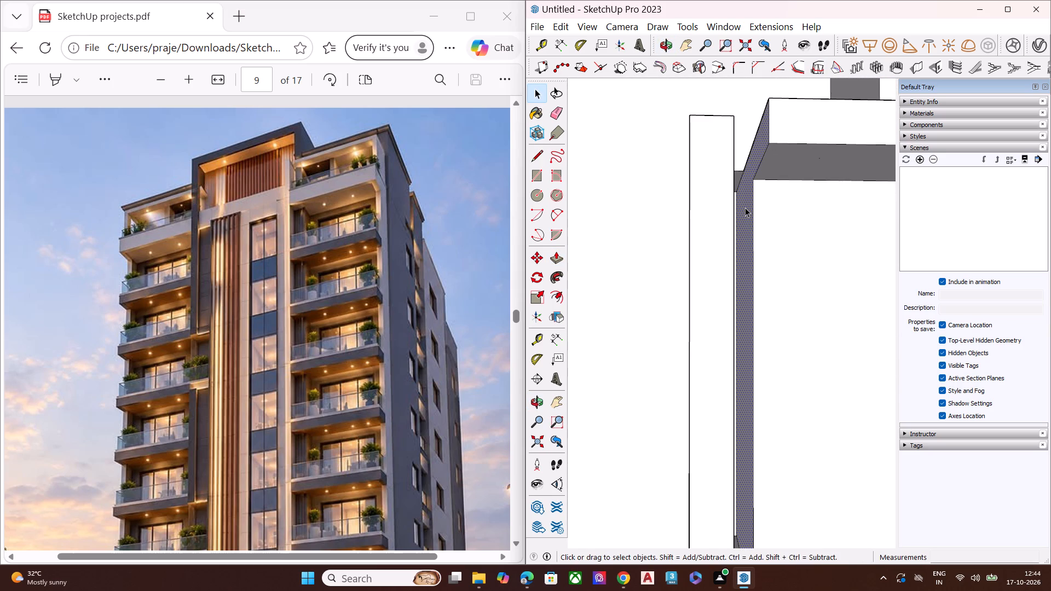
middle_click_drag(746, 207, 754, 274)
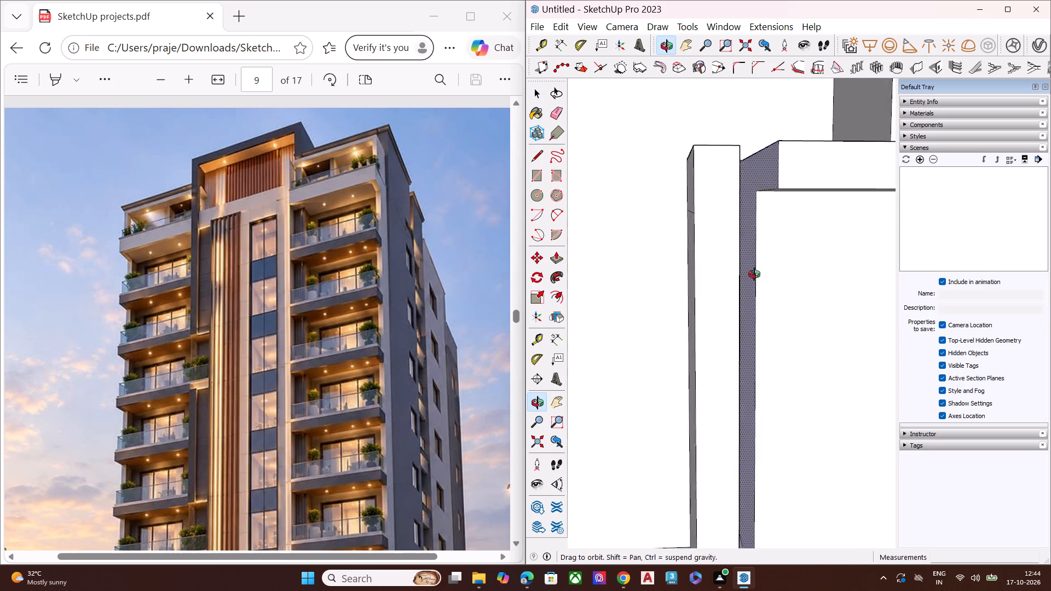
middle_click_drag(754, 274, 758, 291)
scroll(751, 204, "up", 5)
scroll(748, 120, "down", 1)
scroll(748, 120, "up", 3)
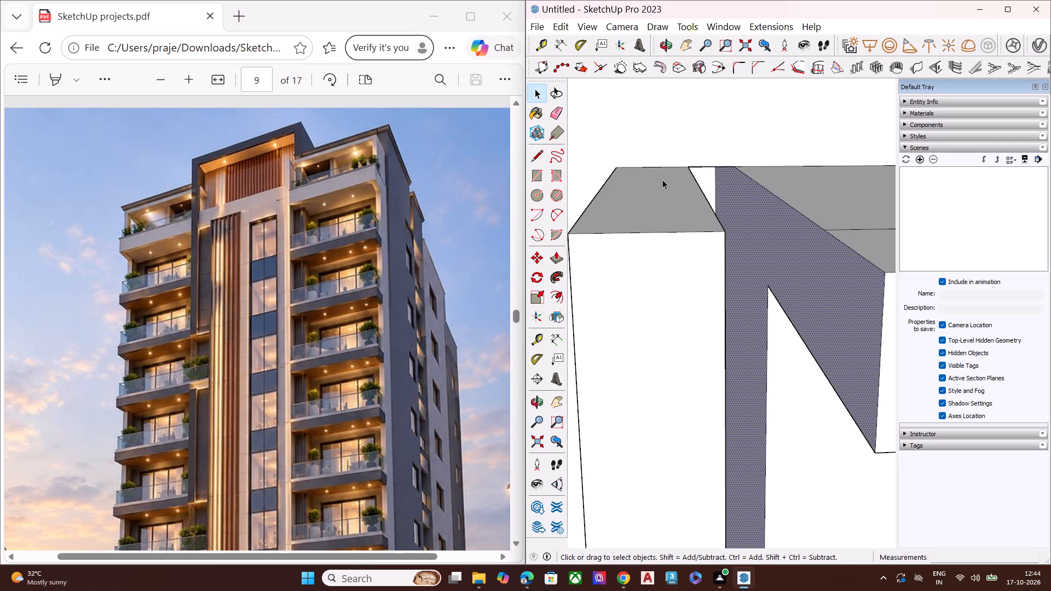
key("l")
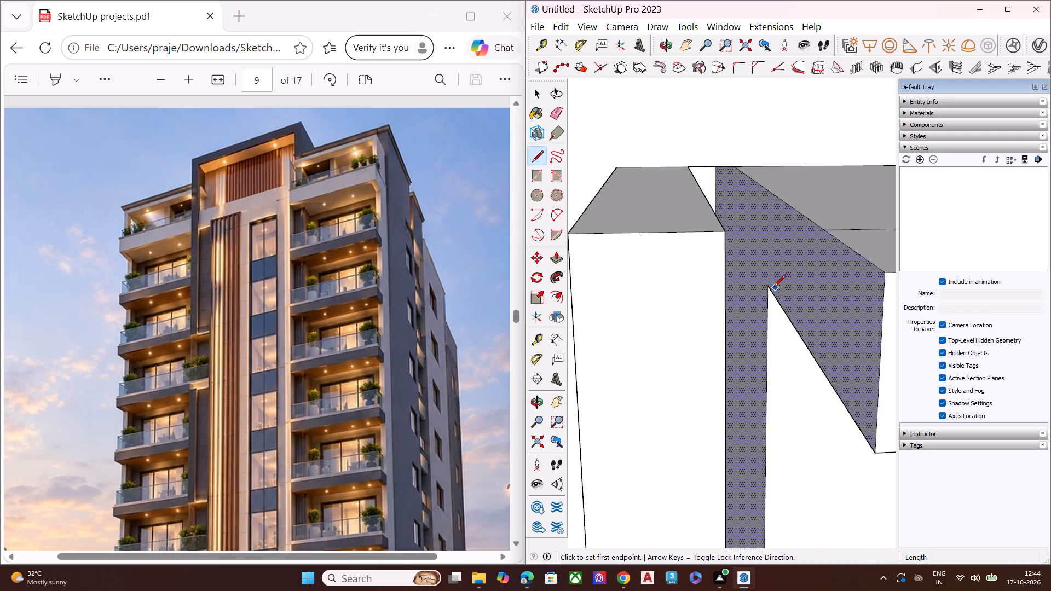
left_click_drag(768, 286, 765, 280)
middle_click_drag(739, 214, 730, 252)
scroll(730, 201, "up", 5)
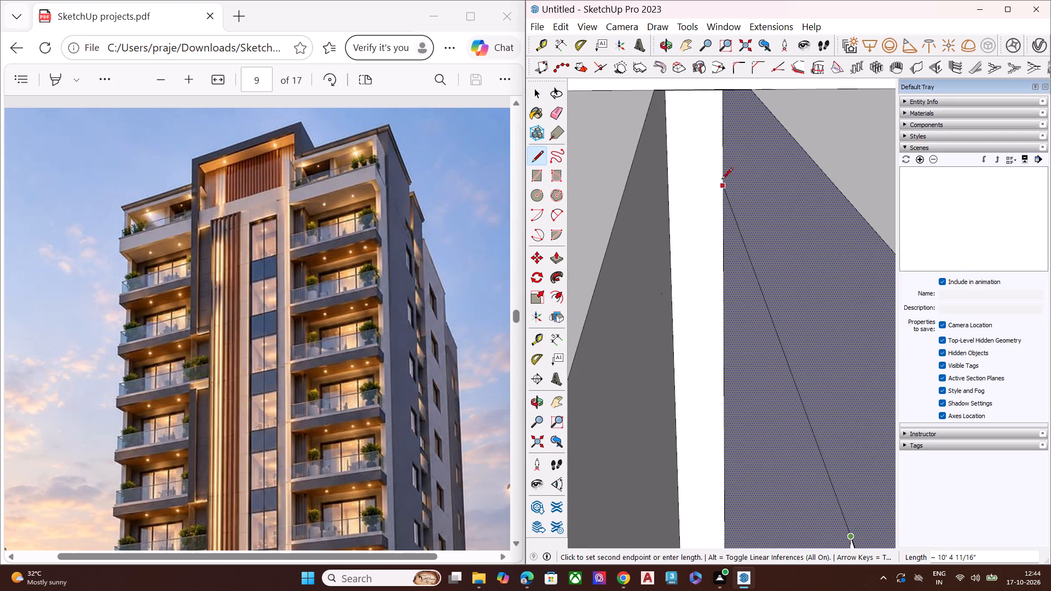
middle_click_drag(726, 201, 819, 257)
scroll(819, 257, "up", 1)
scroll(713, 186, "down", 4)
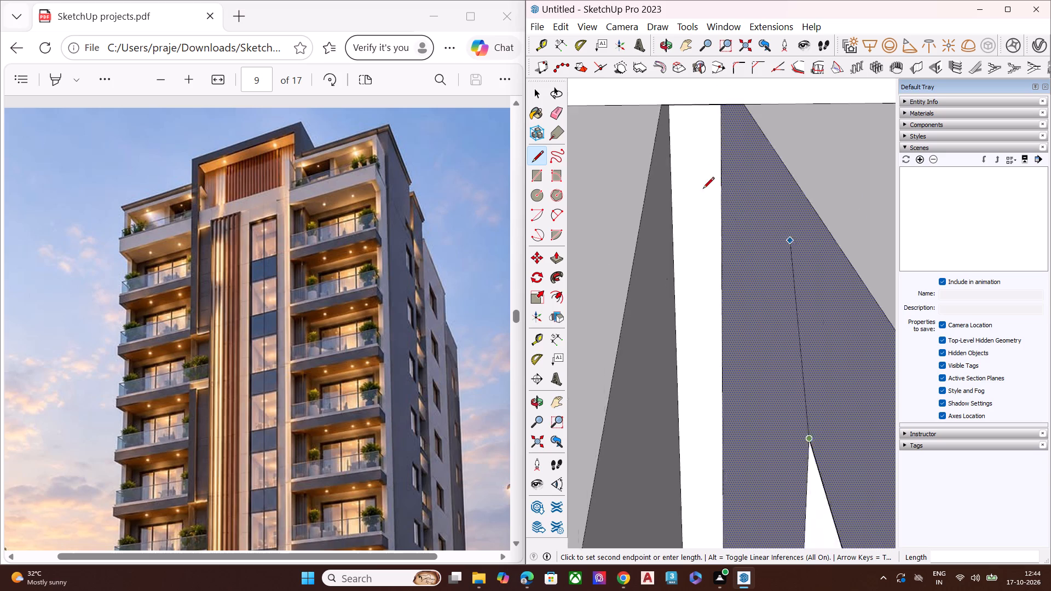
scroll(703, 189, "down", 3)
middle_click_drag(724, 195, 880, 312)
middle_click_drag(730, 254, 703, 282)
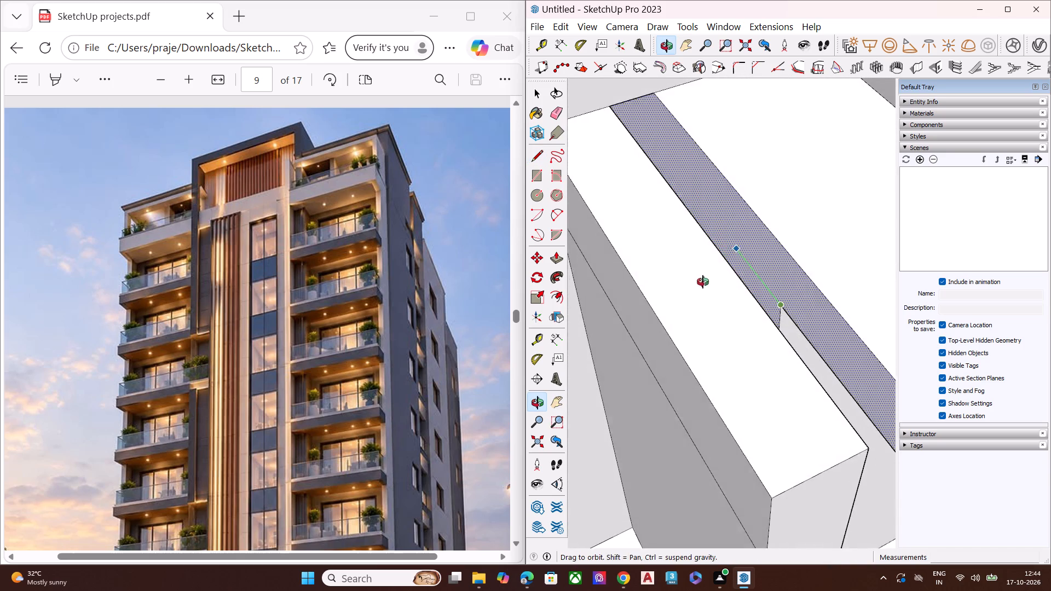
middle_click_drag(703, 282, 695, 288)
scroll(721, 223, "up", 1)
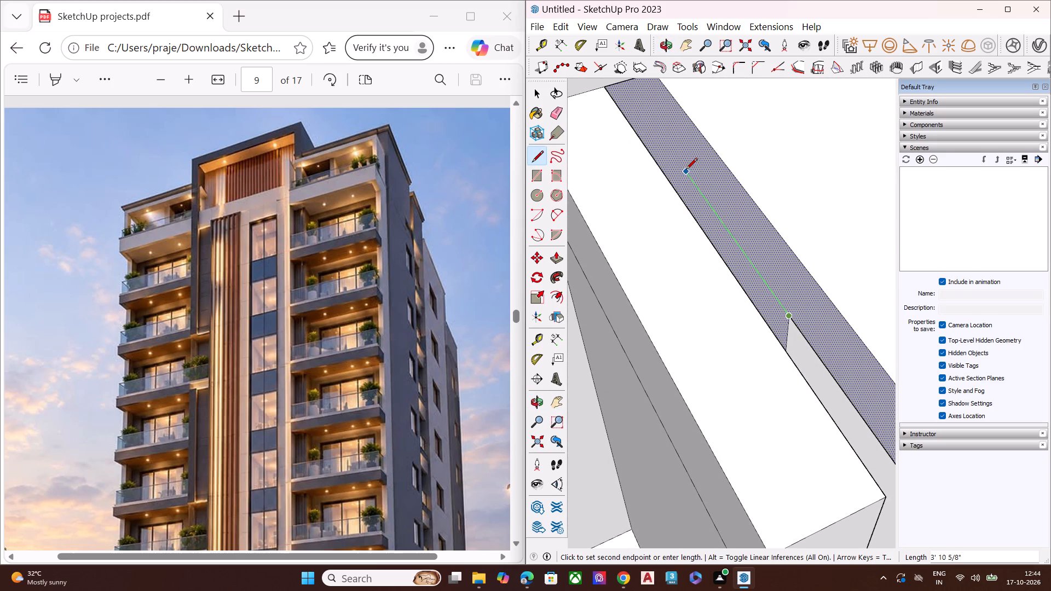
scroll(679, 172, "down", 7)
middle_click_drag(700, 190, 590, 130)
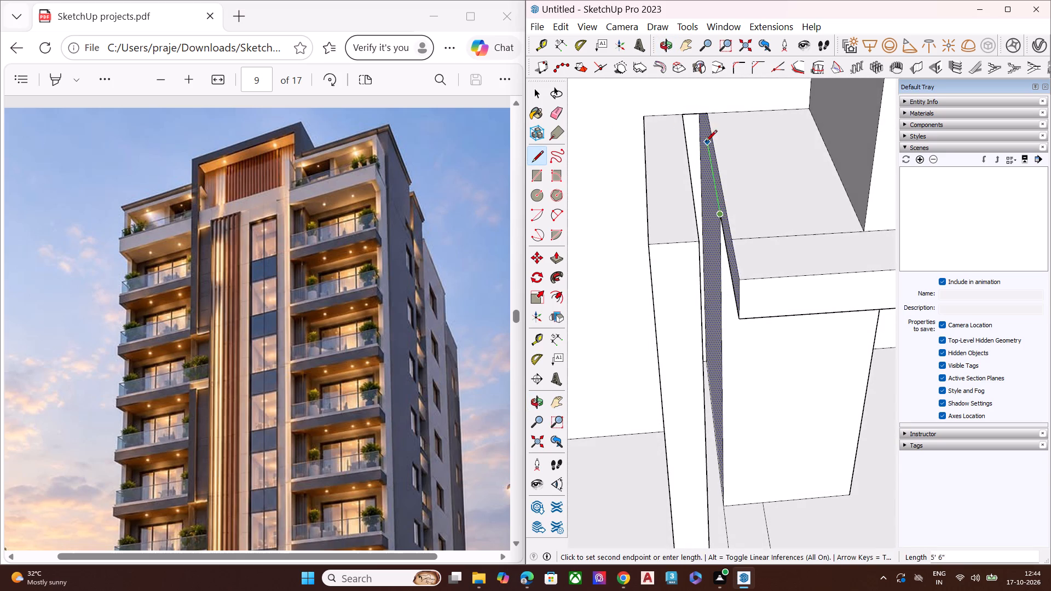
scroll(698, 145, "up", 5)
scroll(698, 145, "down", 1)
scroll(698, 145, "up", 2)
scroll(696, 135, "down", 2)
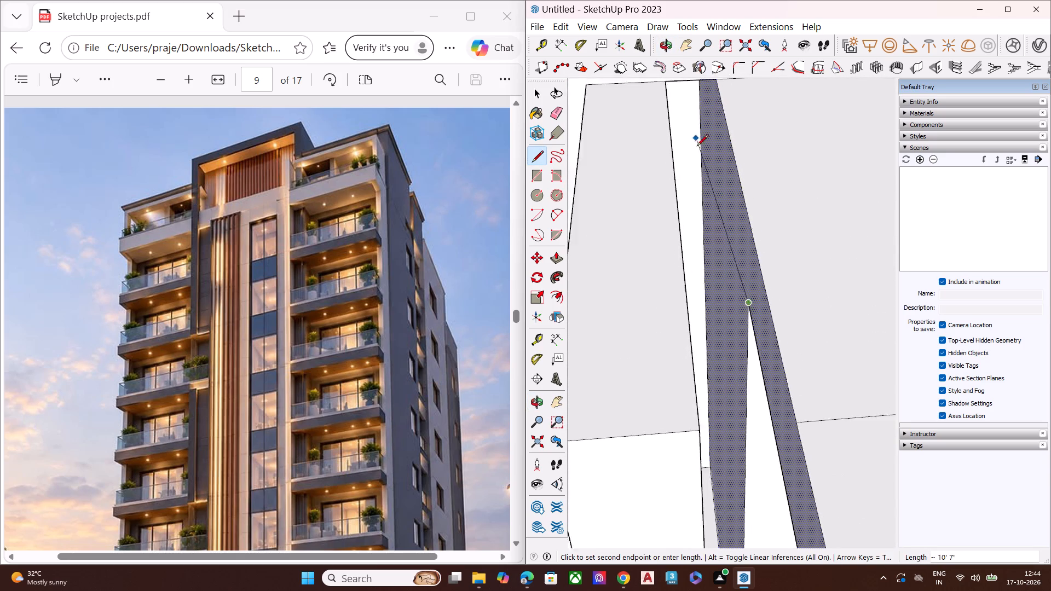
scroll(697, 147, "down", 4)
scroll(698, 155, "up", 1)
scroll(698, 155, "down", 1)
middle_click_drag(702, 157, 708, 96)
scroll(711, 135, "up", 3)
scroll(710, 135, "down", 1)
scroll(709, 135, "up", 4)
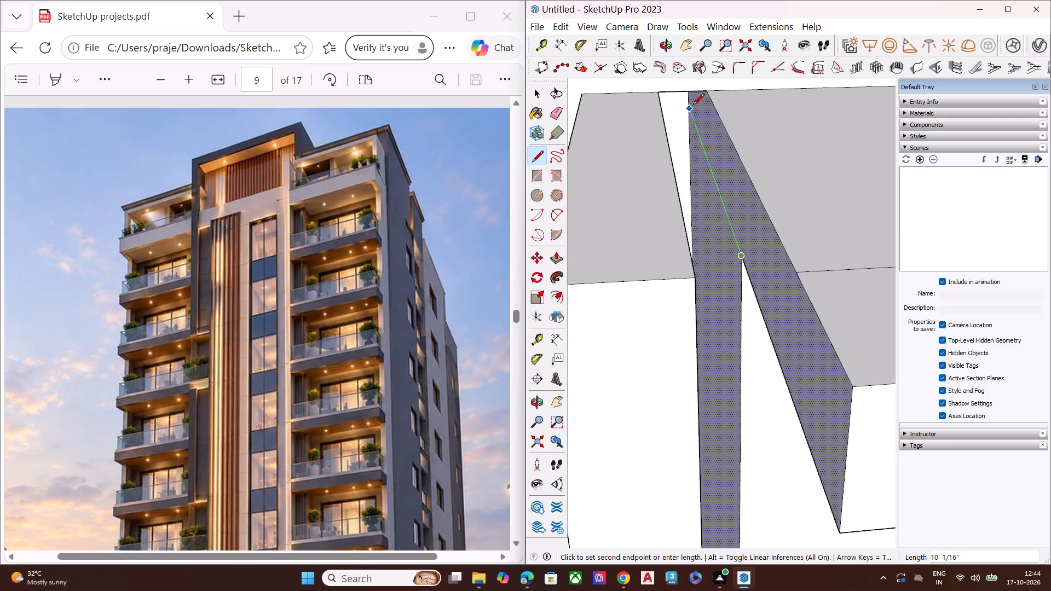
left_click(686, 103)
key("space")
scroll(686, 125, "down", 7)
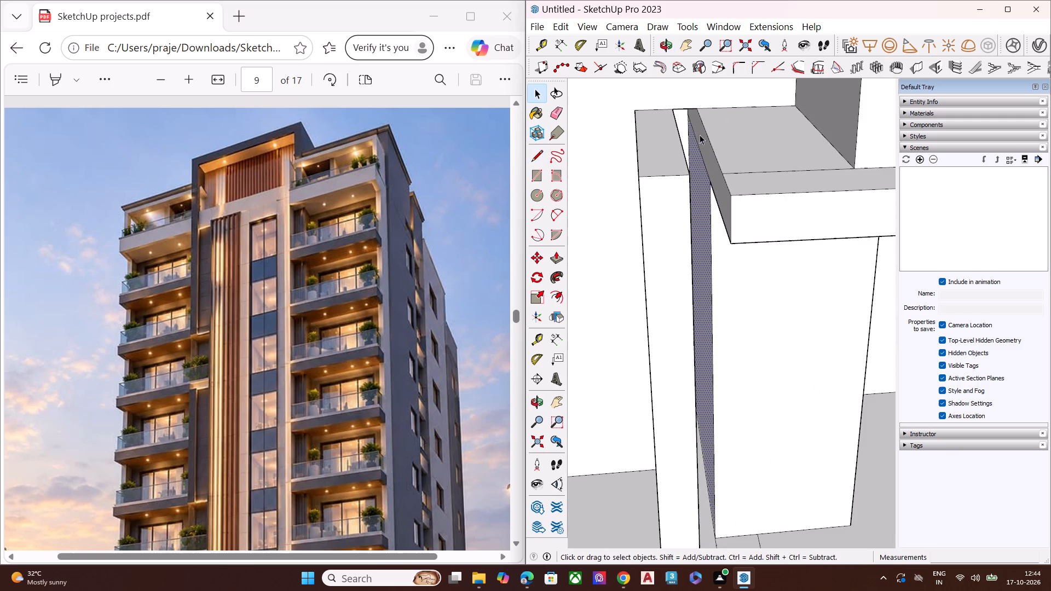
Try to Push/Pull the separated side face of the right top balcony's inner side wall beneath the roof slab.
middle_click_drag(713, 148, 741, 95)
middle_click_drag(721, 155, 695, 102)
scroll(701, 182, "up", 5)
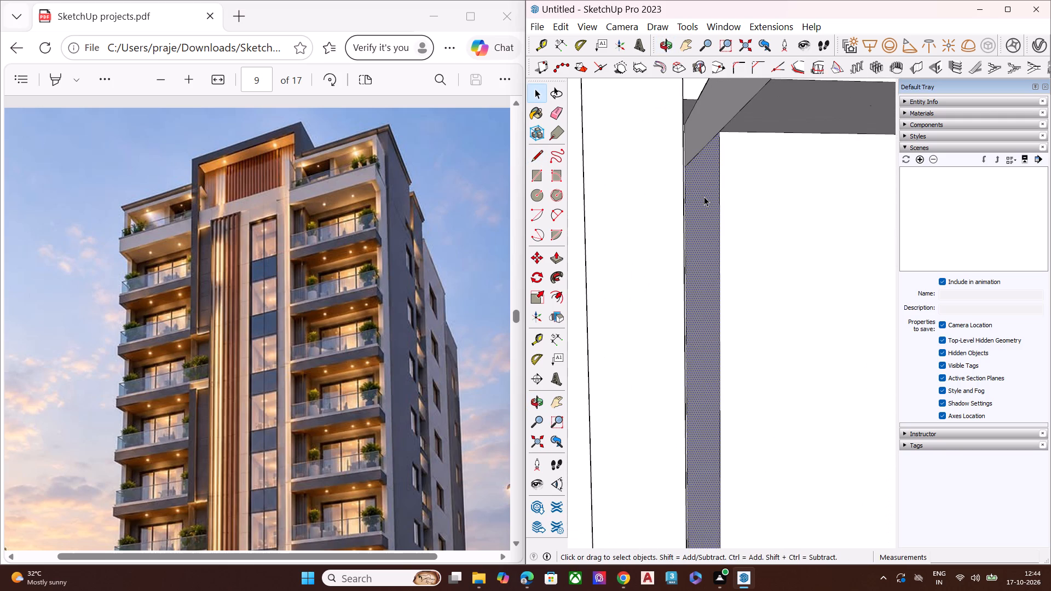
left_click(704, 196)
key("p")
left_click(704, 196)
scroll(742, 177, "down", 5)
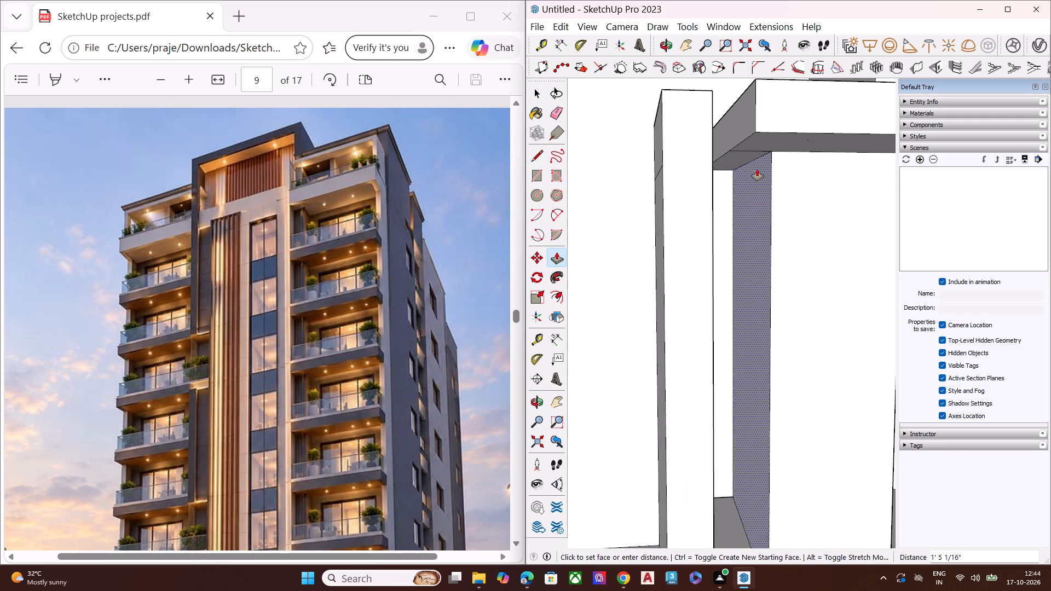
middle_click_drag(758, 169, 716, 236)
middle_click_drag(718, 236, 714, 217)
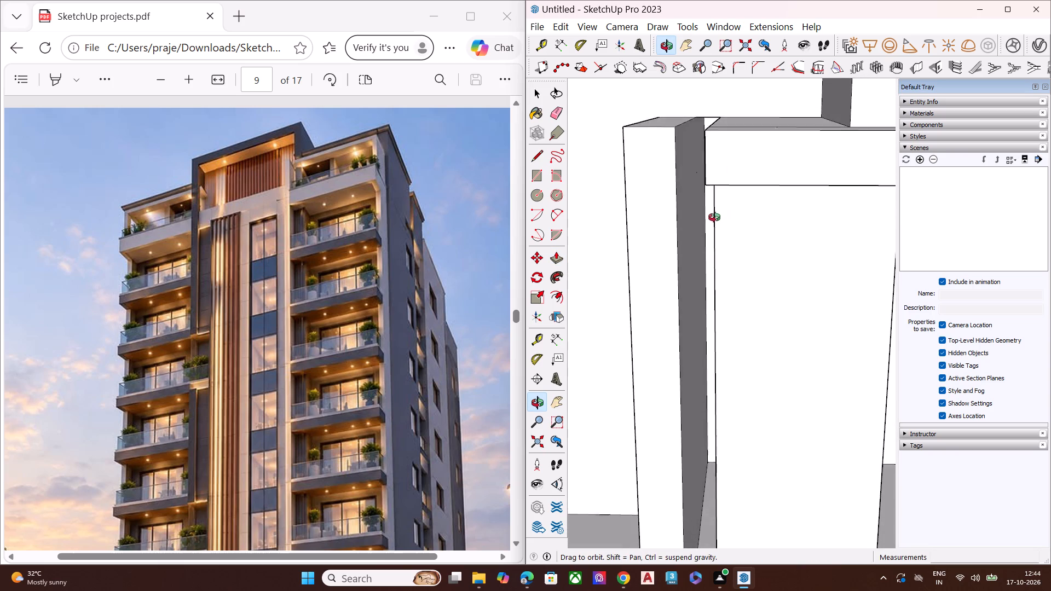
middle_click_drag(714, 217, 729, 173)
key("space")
Compare the widened inner side wall and the rooftop with the PDF reference from the front and the tower's right side.
scroll(707, 188, "down", 5)
scroll(706, 188, "up", 1)
scroll(706, 188, "down", 13)
scroll(708, 161, "up", 1)
scroll(711, 171, "down", 9)
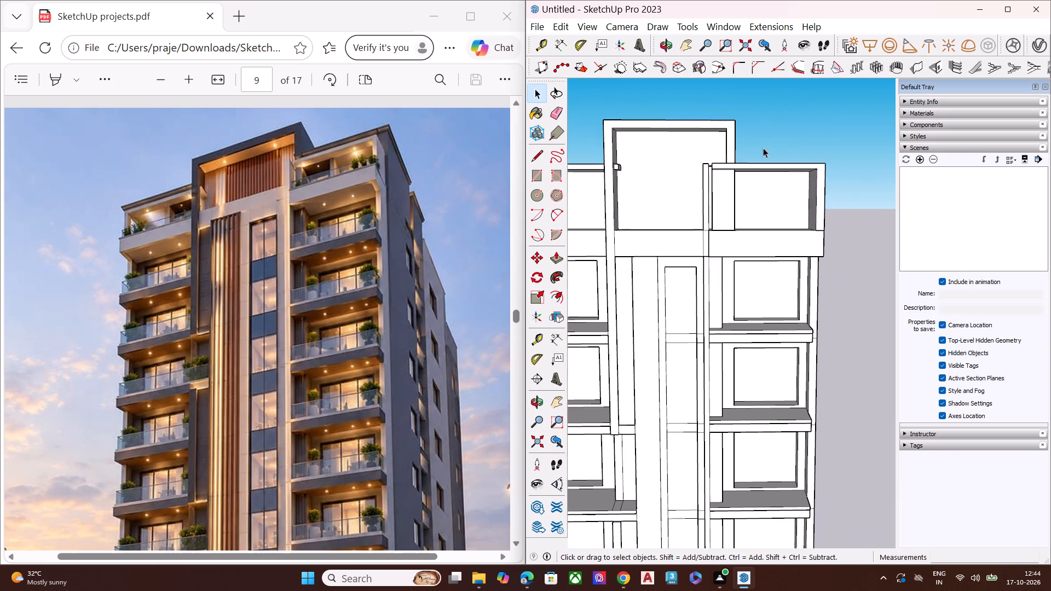
left_click(780, 119)
middle_click_drag(796, 162, 695, 186)
middle_click_drag(719, 176, 700, 126)
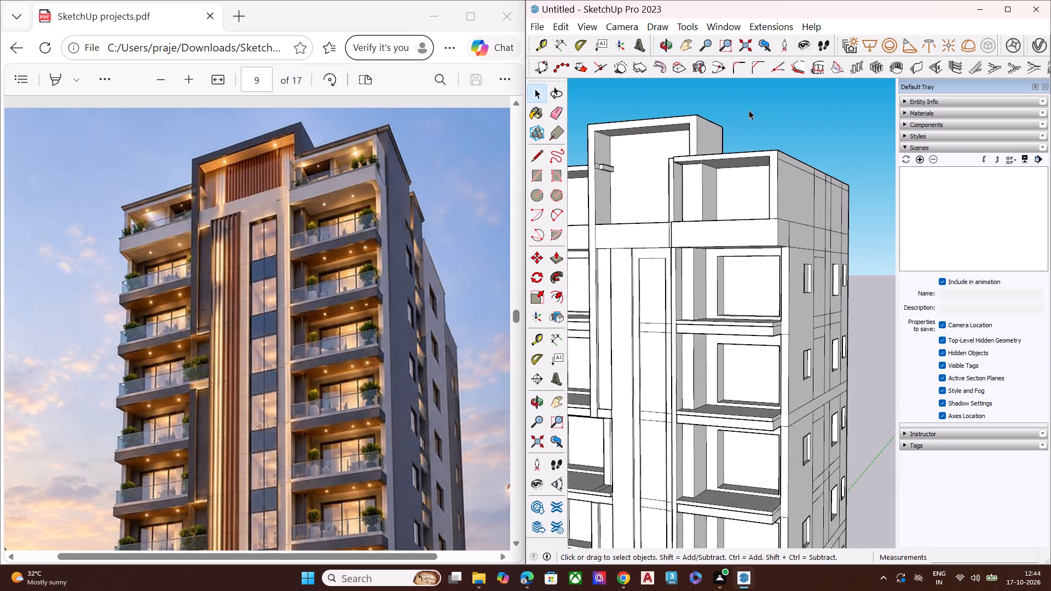
Push/Pull the opening-facing side of the right top balcony's inner wall back toward the tower's centre to thin the wall.
scroll(749, 110, "down", 4)
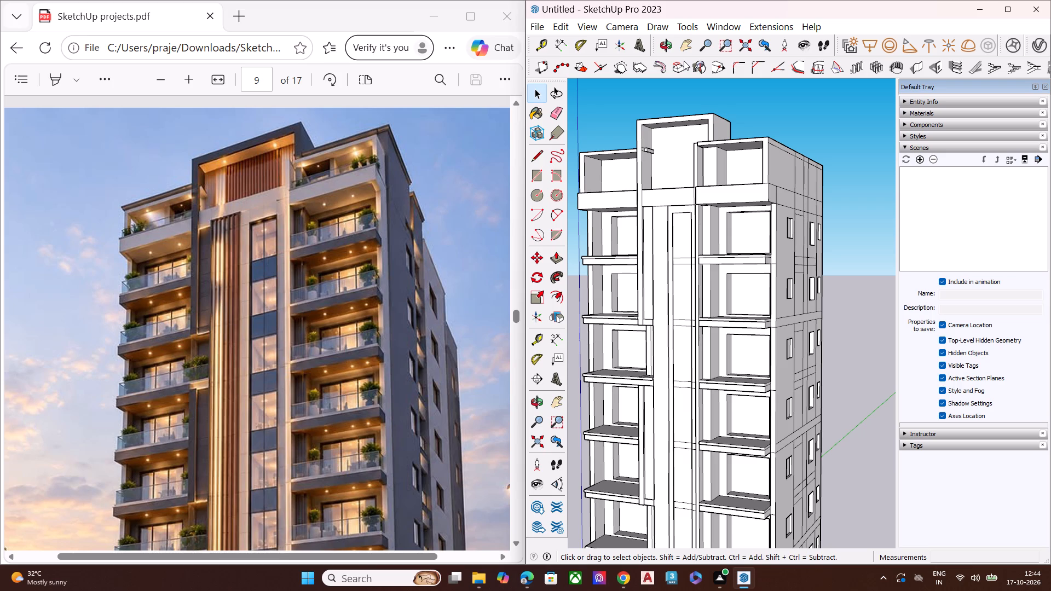
key("space")
scroll(755, 95, "down", 4)
left_click(774, 99)
middle_click_drag(799, 147, 783, 196)
scroll(744, 166, "up", 5)
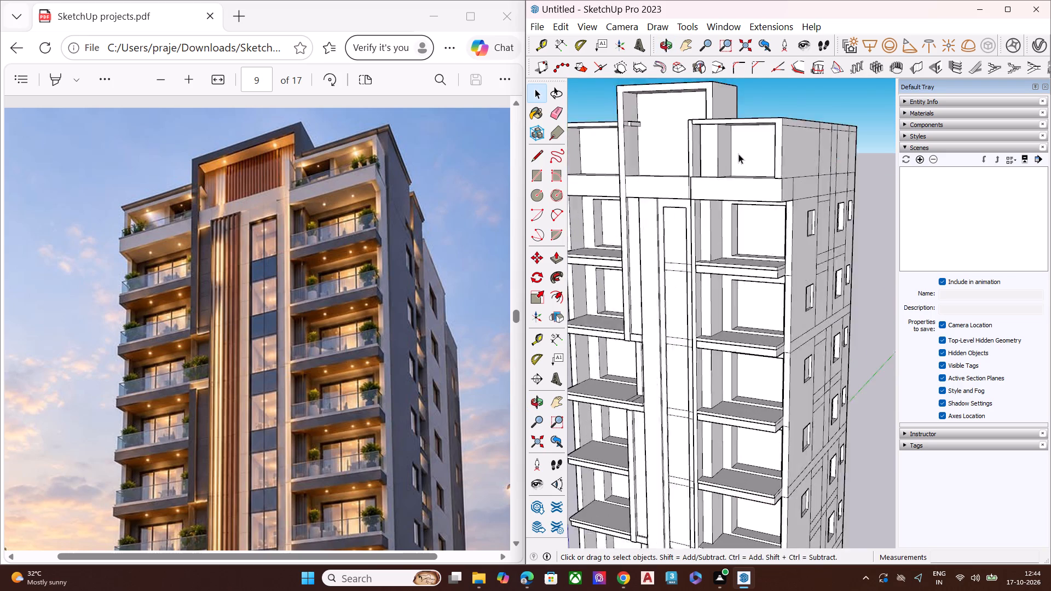
scroll(738, 154, "up", 9)
left_click(703, 141)
key("p")
left_click(713, 141)
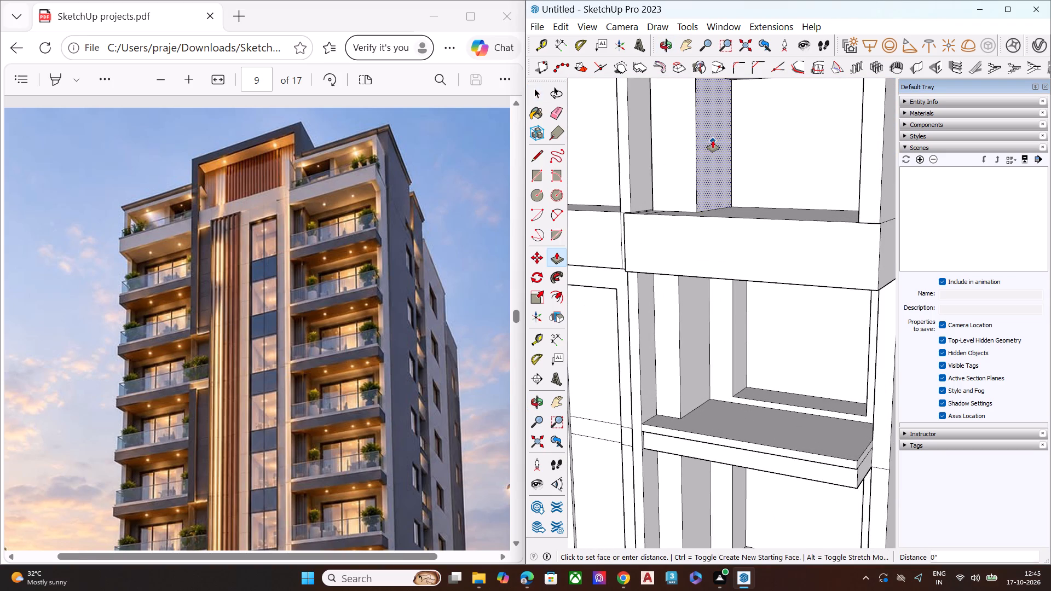
left_click(688, 144)
key("space")
Compare the tower's front and right top balcony with the PDF reference from farther away and a lower viewpoint.
scroll(691, 144, "down", 3)
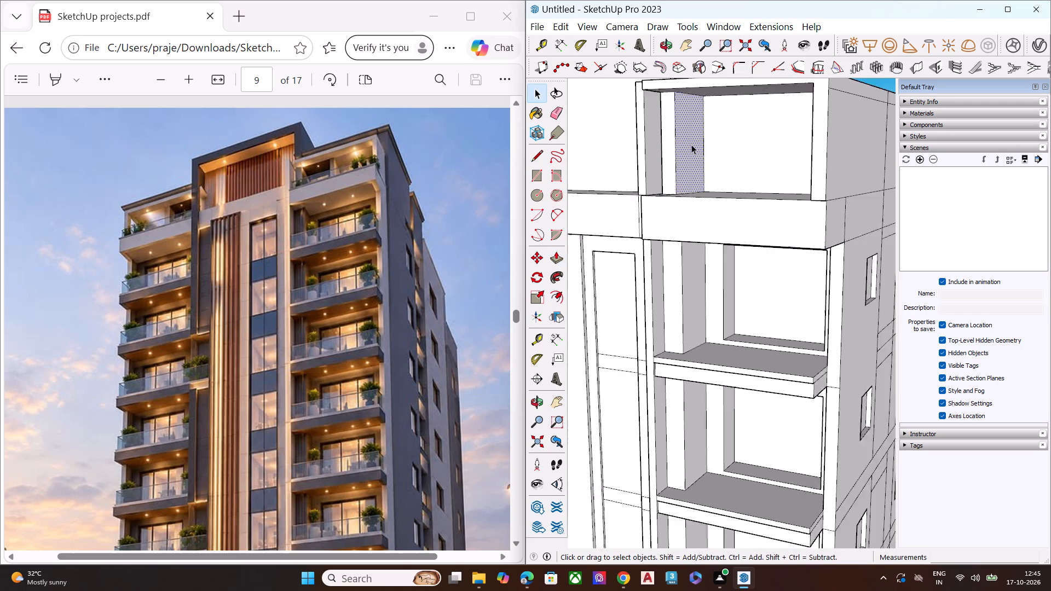
scroll(691, 144, "down", 7)
left_click(839, 107)
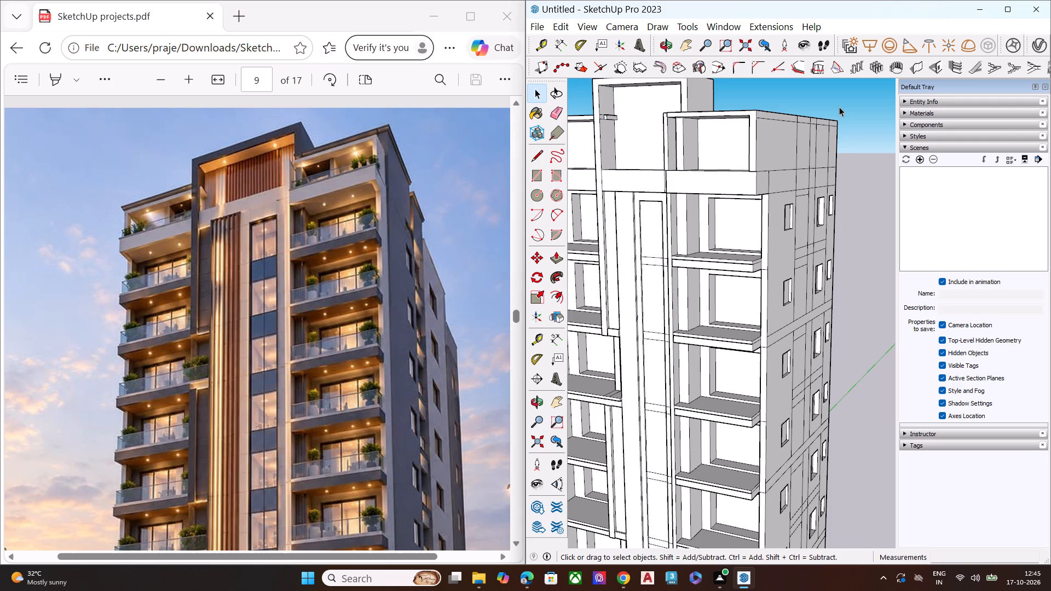
scroll(816, 198, "down", 7)
key("space")
middle_click_drag(796, 233, 793, 192)
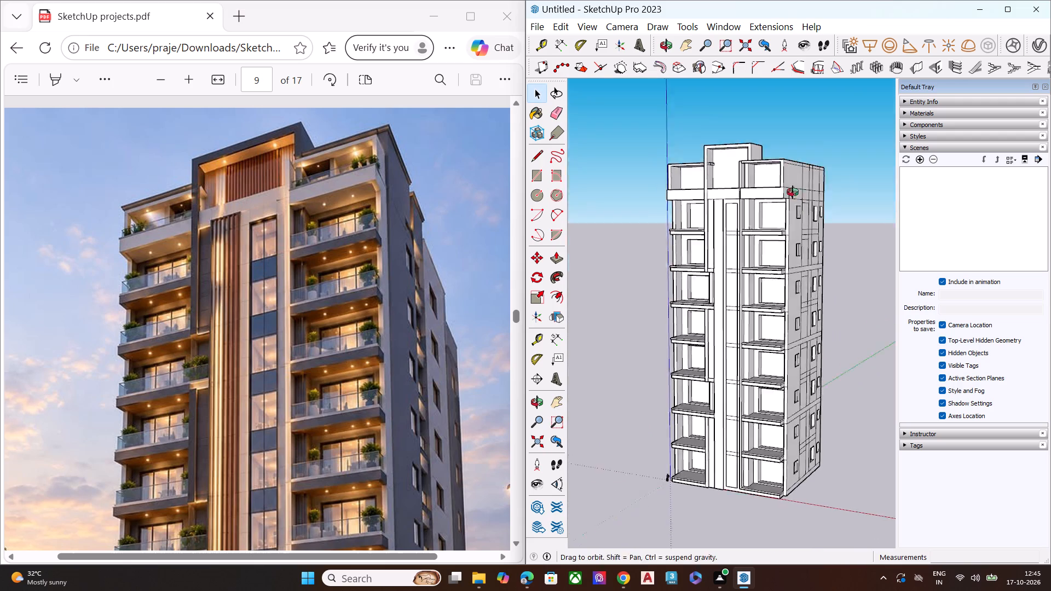
middle_click_drag(793, 192, 799, 157)
scroll(799, 157, "up", 2)
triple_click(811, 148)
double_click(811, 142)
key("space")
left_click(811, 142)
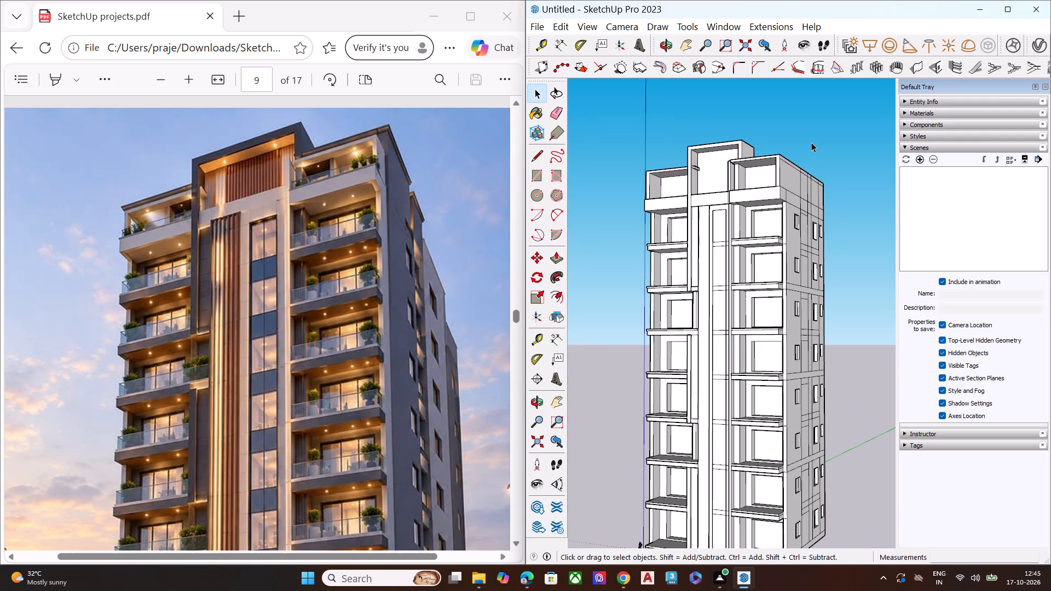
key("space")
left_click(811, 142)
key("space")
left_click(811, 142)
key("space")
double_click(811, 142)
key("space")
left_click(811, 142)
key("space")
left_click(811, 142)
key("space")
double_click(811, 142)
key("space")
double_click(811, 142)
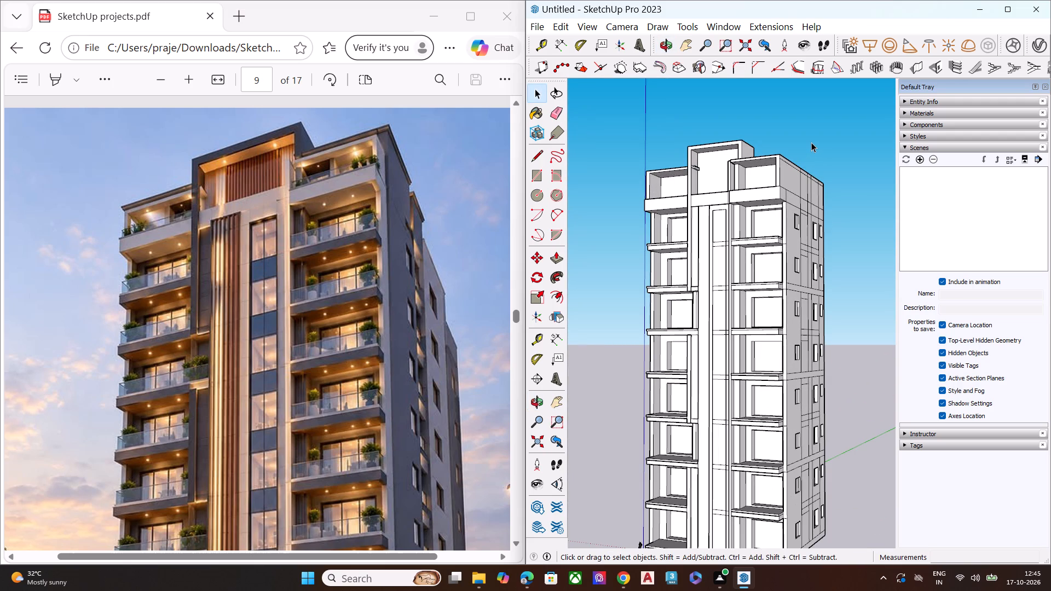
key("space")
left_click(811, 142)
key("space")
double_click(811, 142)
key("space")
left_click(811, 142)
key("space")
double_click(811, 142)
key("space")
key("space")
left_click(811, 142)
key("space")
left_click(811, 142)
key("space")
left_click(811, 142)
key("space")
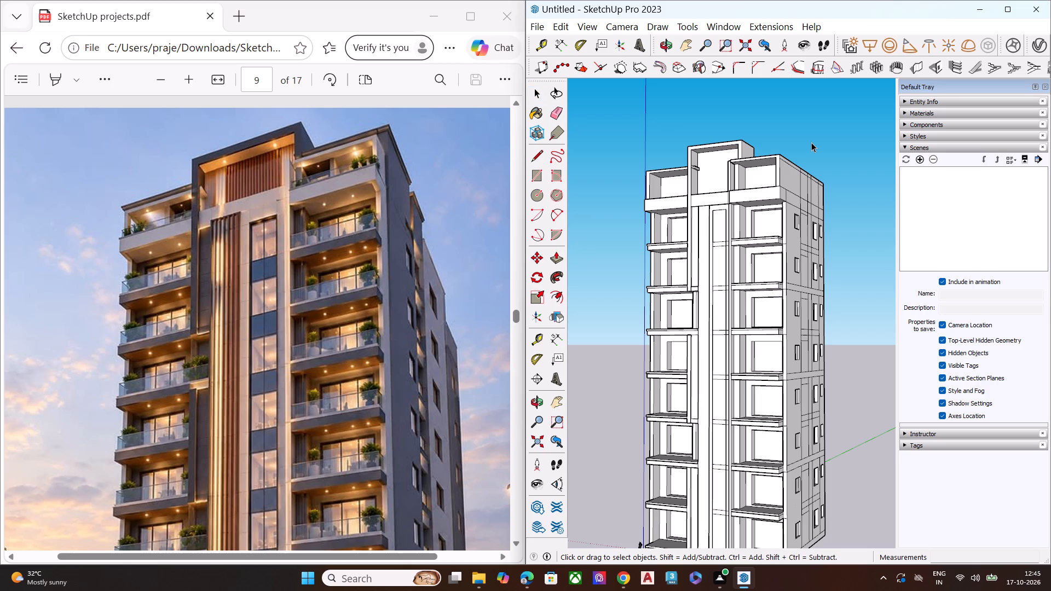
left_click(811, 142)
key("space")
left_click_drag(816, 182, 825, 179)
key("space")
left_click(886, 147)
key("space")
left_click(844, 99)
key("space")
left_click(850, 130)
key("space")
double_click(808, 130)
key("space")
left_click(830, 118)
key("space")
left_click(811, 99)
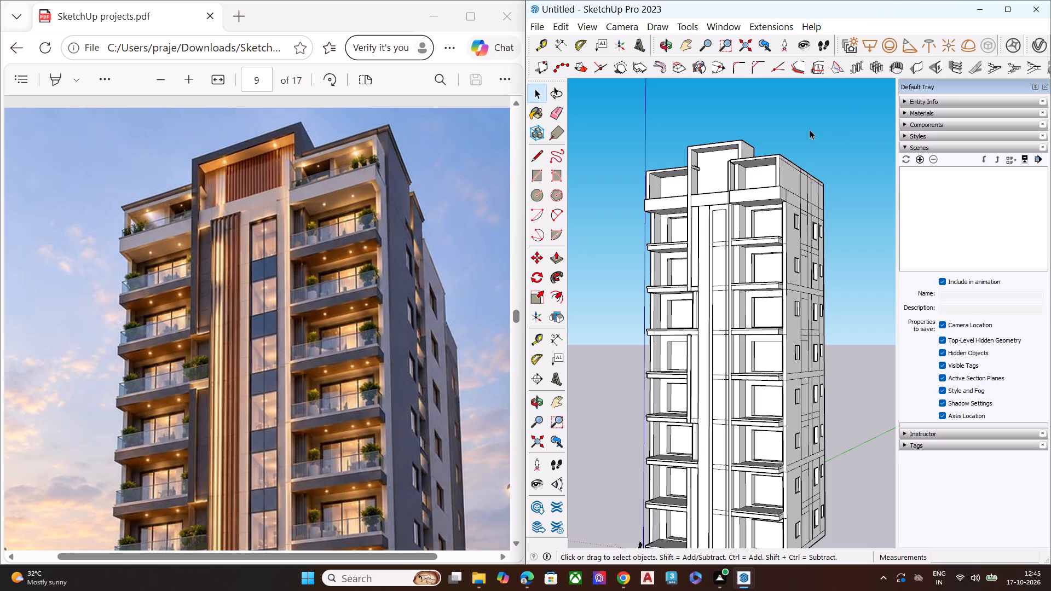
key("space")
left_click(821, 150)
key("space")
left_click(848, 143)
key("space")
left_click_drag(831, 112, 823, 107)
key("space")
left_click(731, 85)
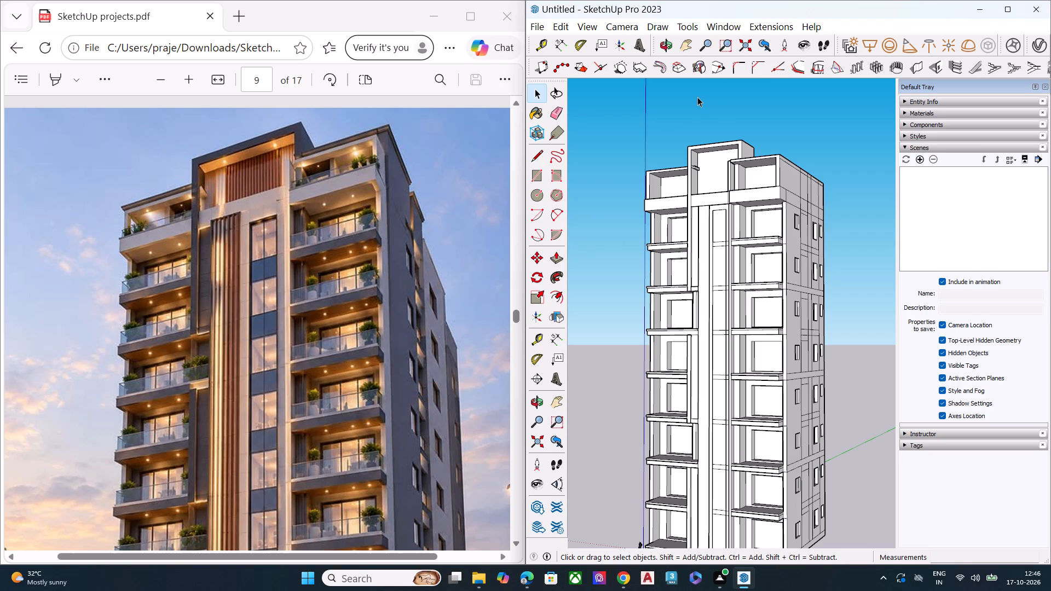
Examine the rooftop frame, right top balcony and right side wall from the front, side and above against the PDF reference.
scroll(666, 209, "down", 4)
key("space")
left_click(769, 143)
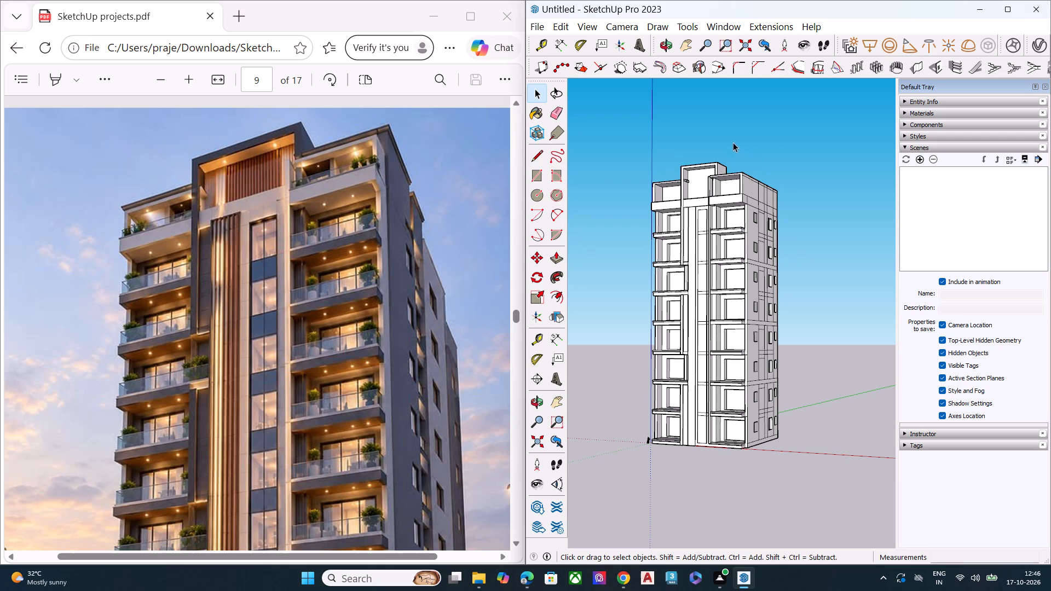
scroll(730, 164, "down", 2)
middle_click_drag(732, 235, 716, 329)
scroll(708, 219, "up", 6)
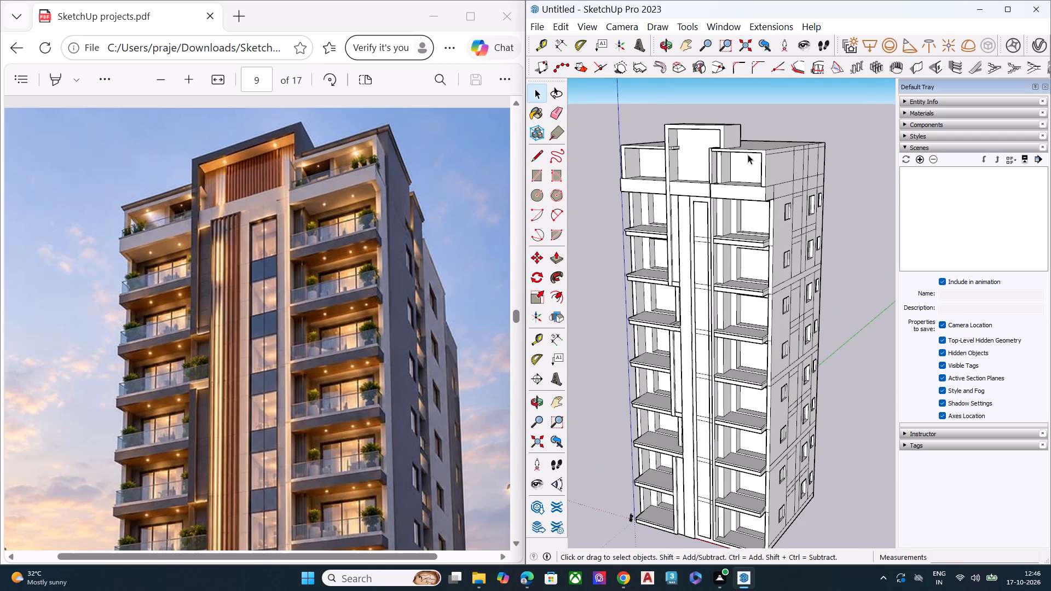
scroll(722, 146, "up", 9)
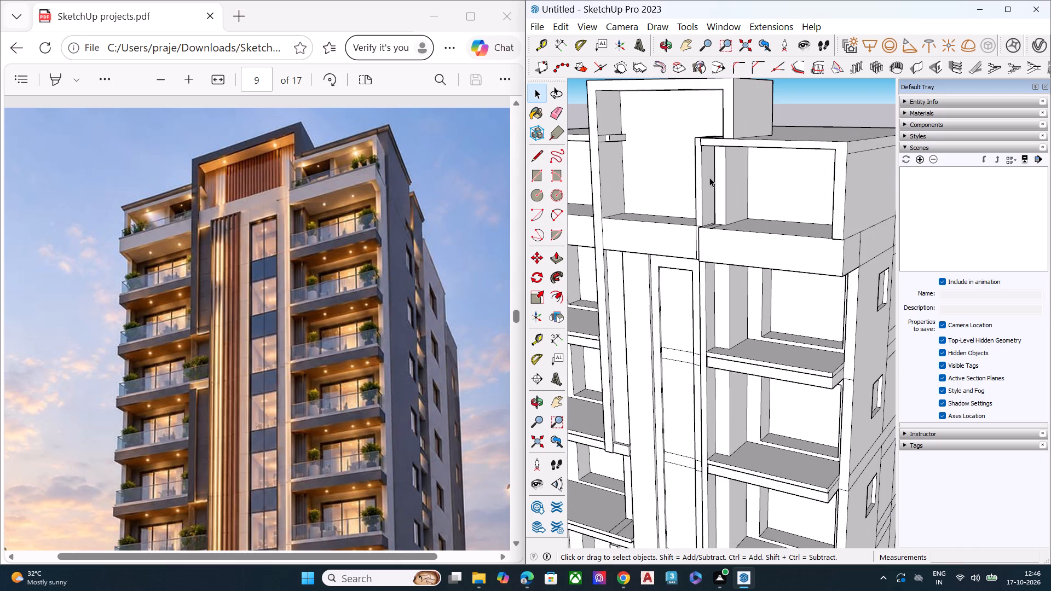
scroll(720, 156, "down", 9)
key("space")
triple_click(807, 120)
key("space")
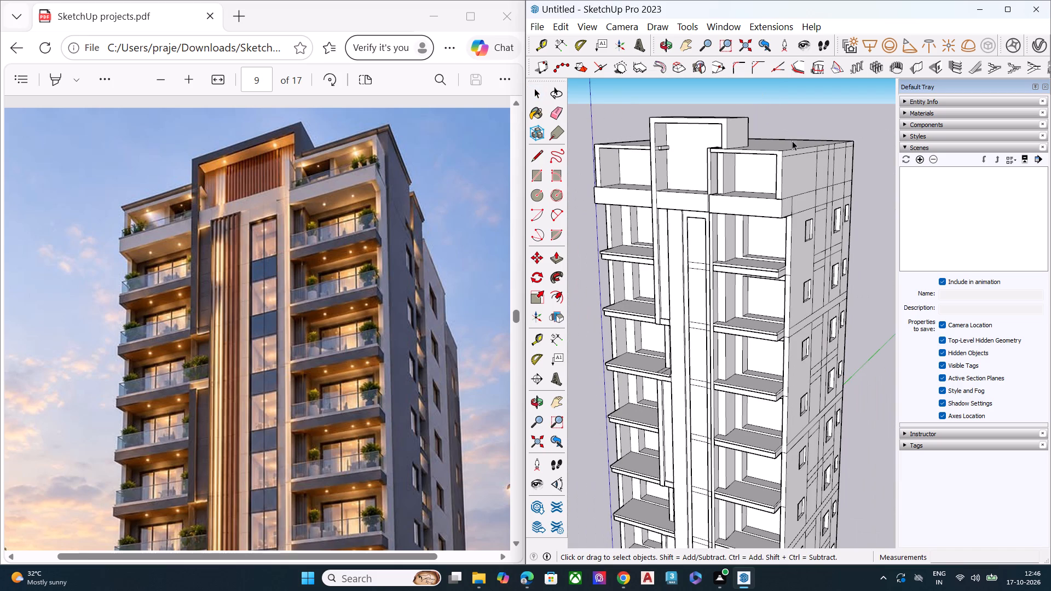
middle_click_drag(812, 225, 659, 227)
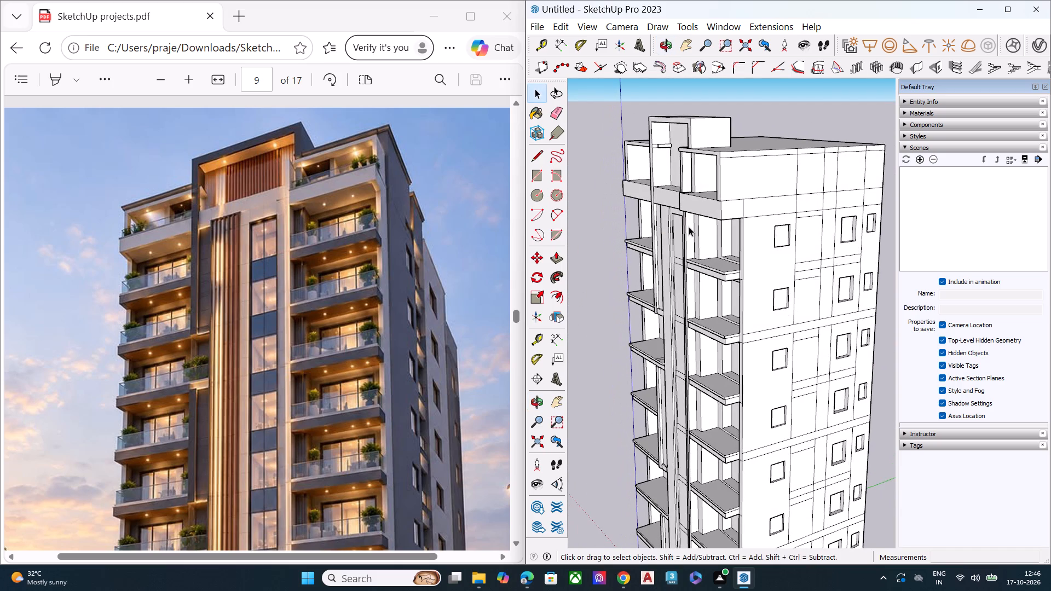
middle_click_drag(778, 235, 676, 238)
scroll(780, 163, "up", 7)
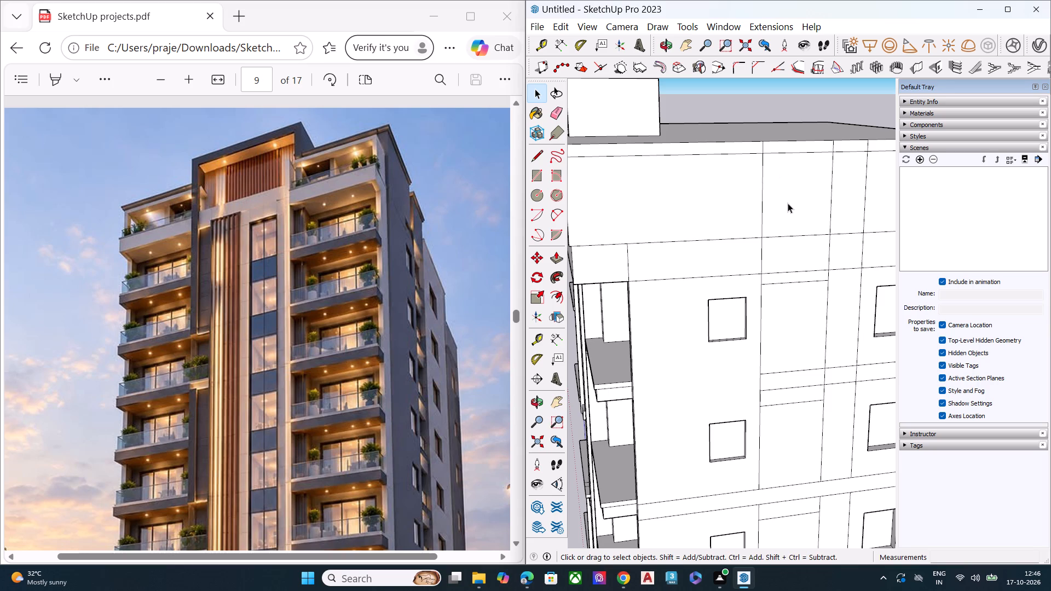
scroll(793, 213, "up", 1)
middle_click_drag(793, 213, 787, 238)
scroll(770, 186, "up", 4)
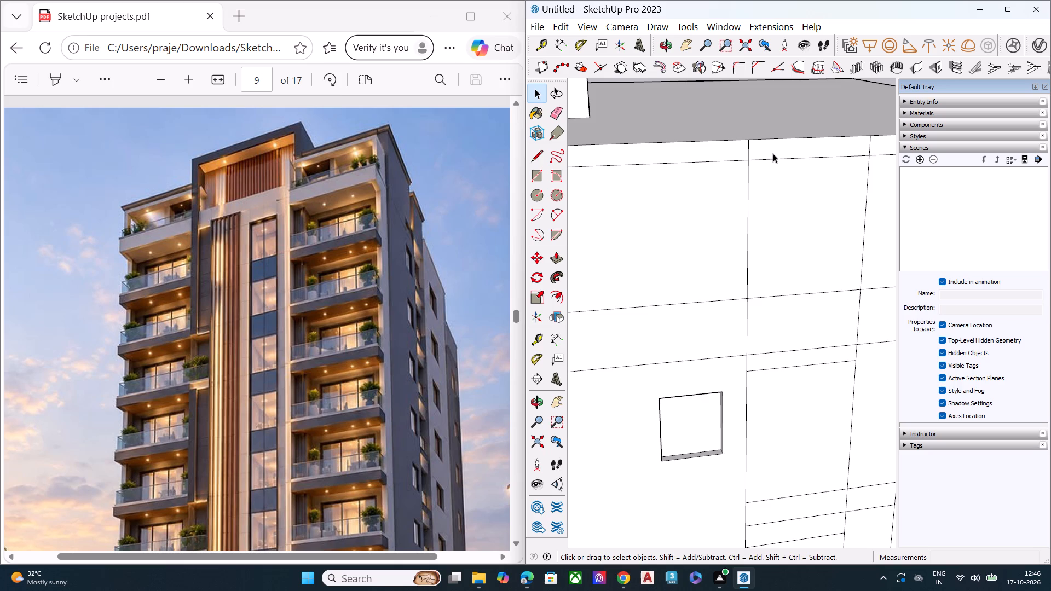
scroll(722, 201, "down", 5)
scroll(810, 212, "down", 5)
scroll(816, 211, "up", 1)
scroll(828, 213, "down", 1)
middle_click_drag(714, 221, 746, 190)
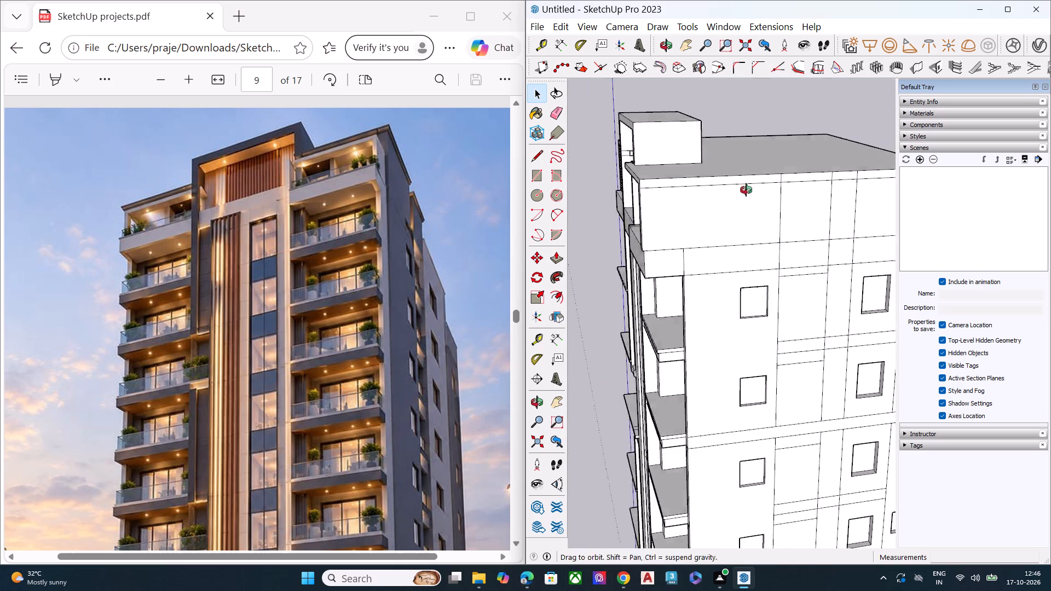
middle_click_drag(746, 190, 800, 166)
scroll(707, 164, "up", 2)
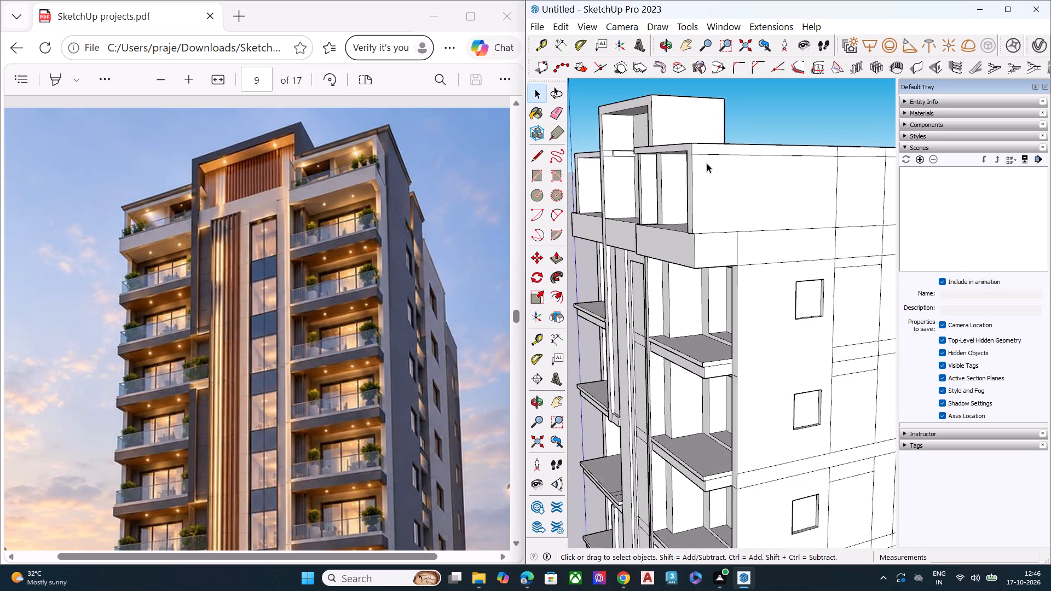
scroll(707, 163, "up", 1)
scroll(708, 163, "down", 2)
middle_click_drag(711, 153, 715, 281)
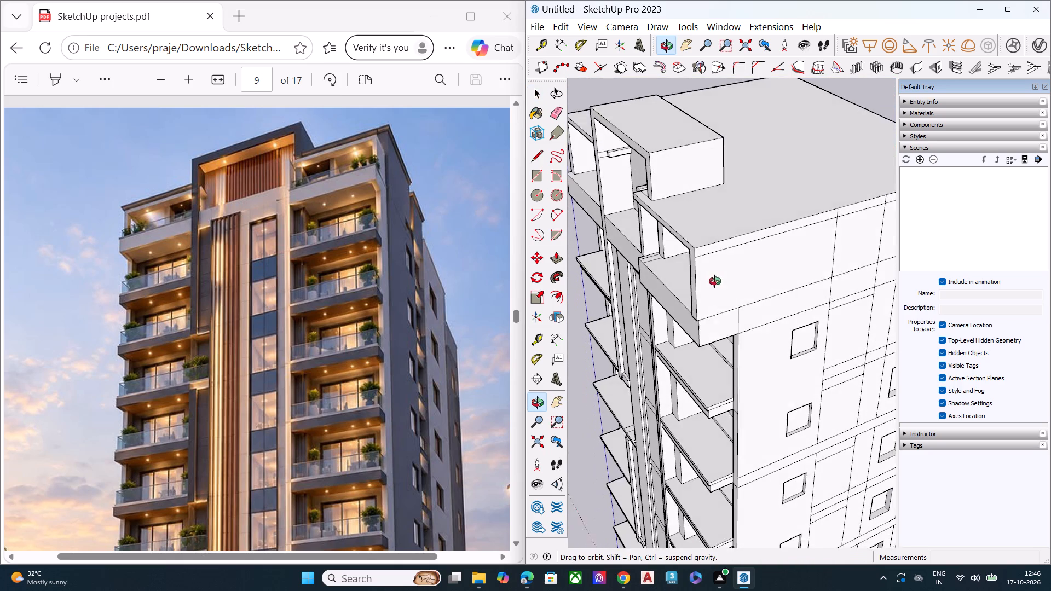
middle_click_drag(715, 281, 713, 290)
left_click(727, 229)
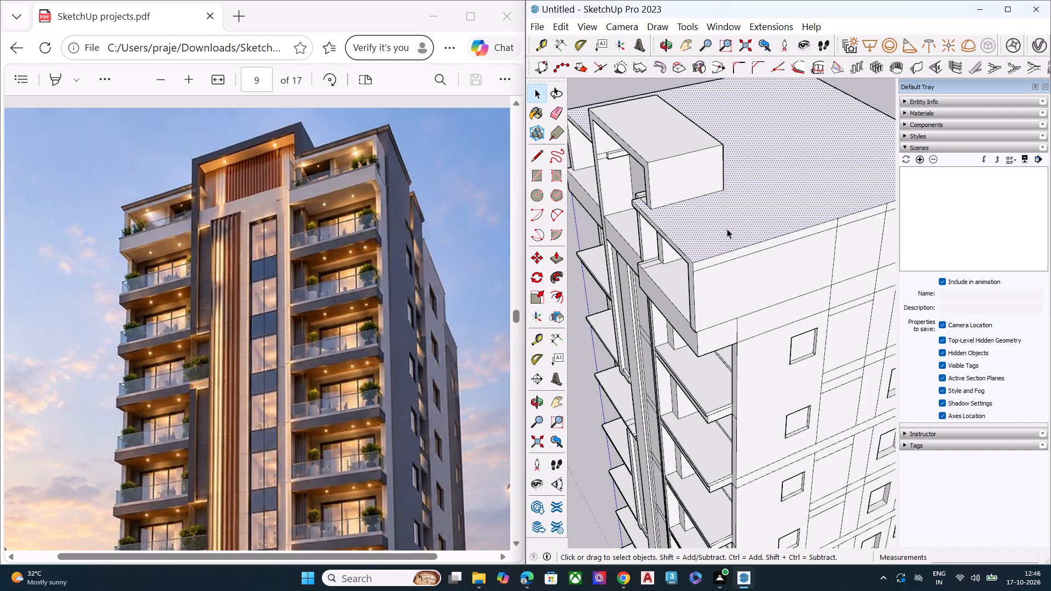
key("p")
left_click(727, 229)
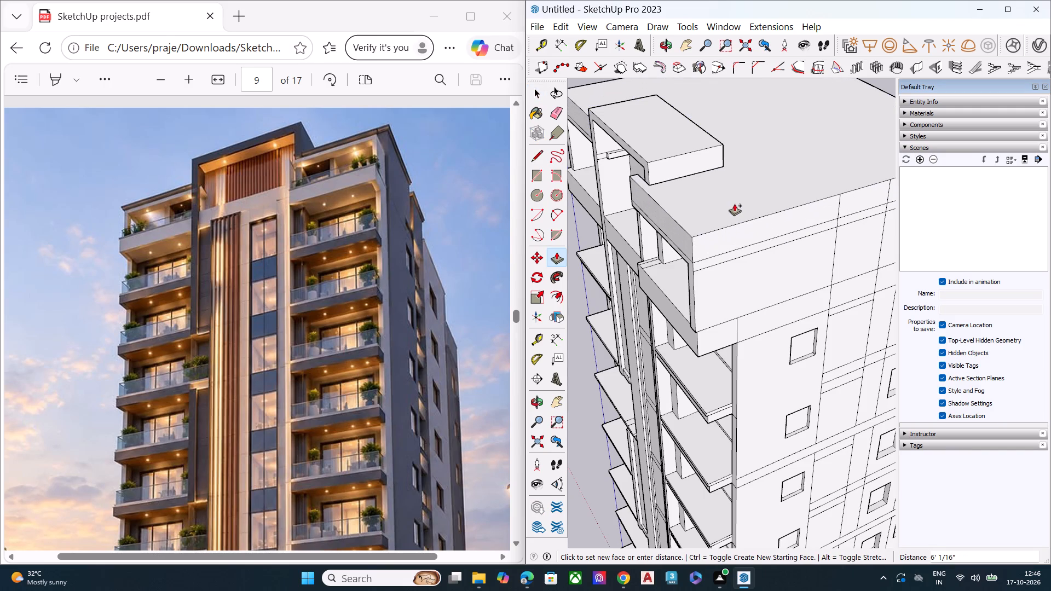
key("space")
Draw lines on the roof from the right edge, level with the first window's front edge, across to the rooftop frame's rear corner.
scroll(736, 215, "down", 4)
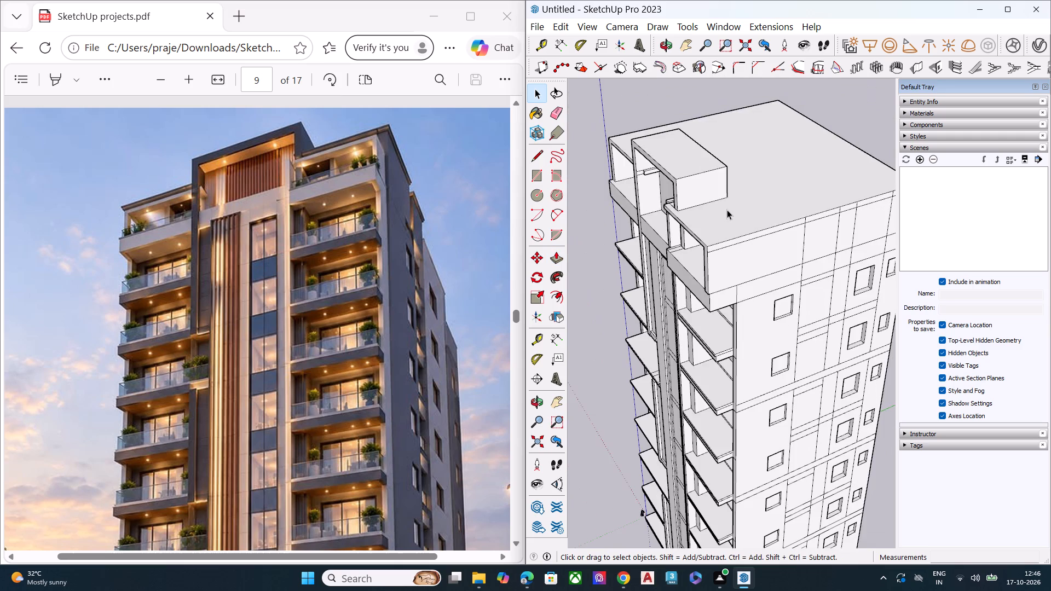
middle_click_drag(724, 206, 761, 135)
scroll(757, 144, "up", 7)
middle_click_drag(770, 199, 767, 202)
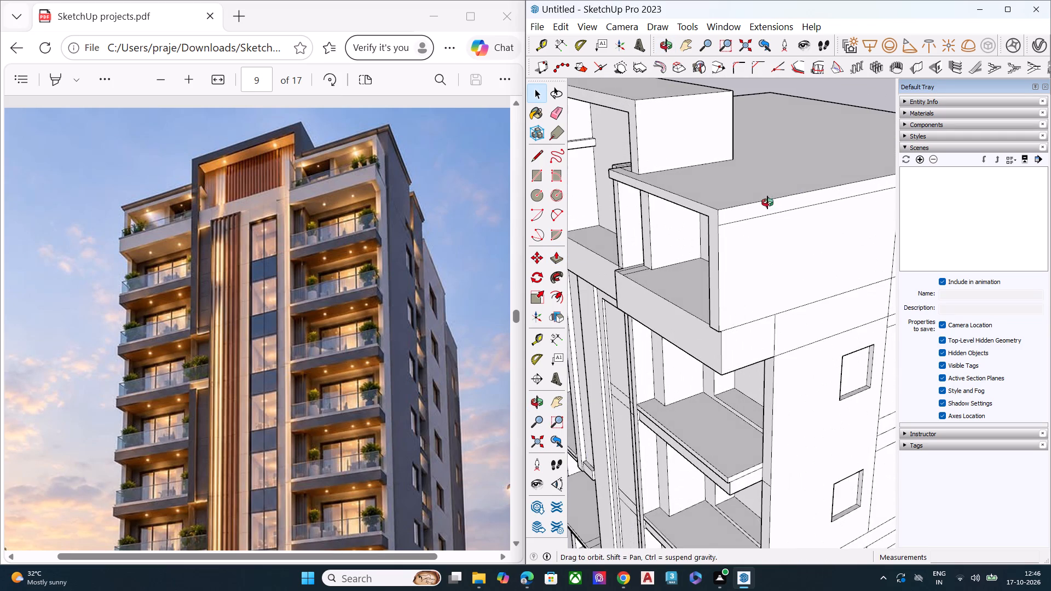
middle_click_drag(767, 202, 707, 235)
scroll(743, 207, "down", 5)
middle_click_drag(816, 255, 785, 277)
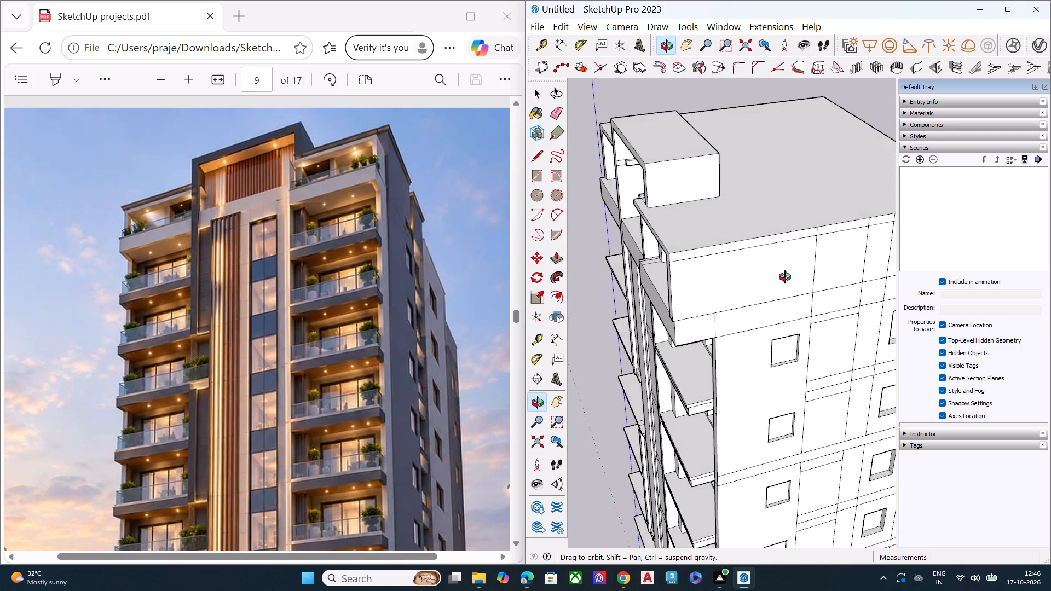
middle_click_drag(785, 277, 743, 303)
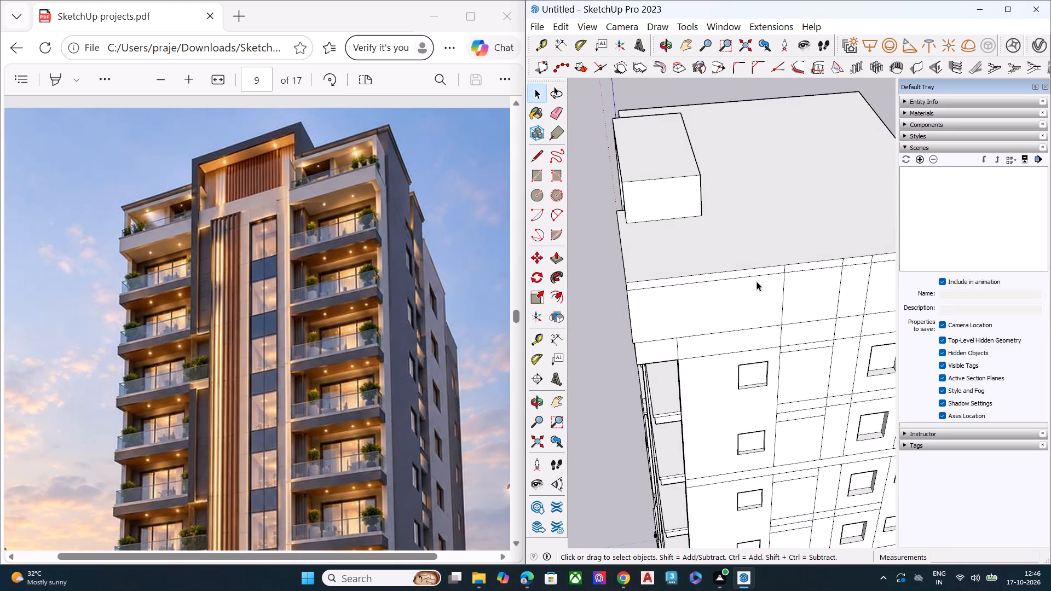
key("l")
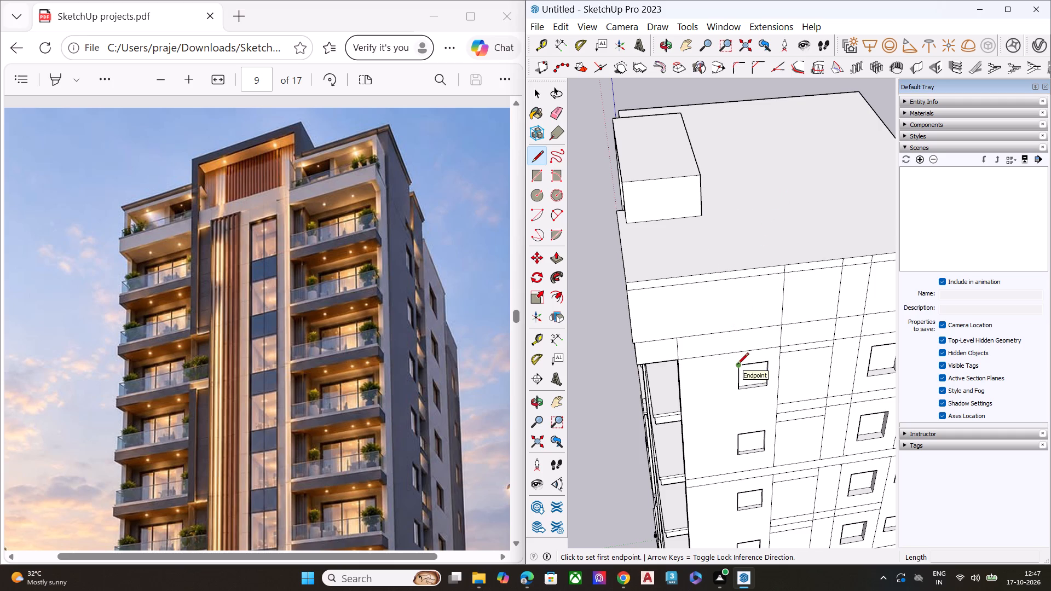
left_click(737, 271)
left_click(723, 211)
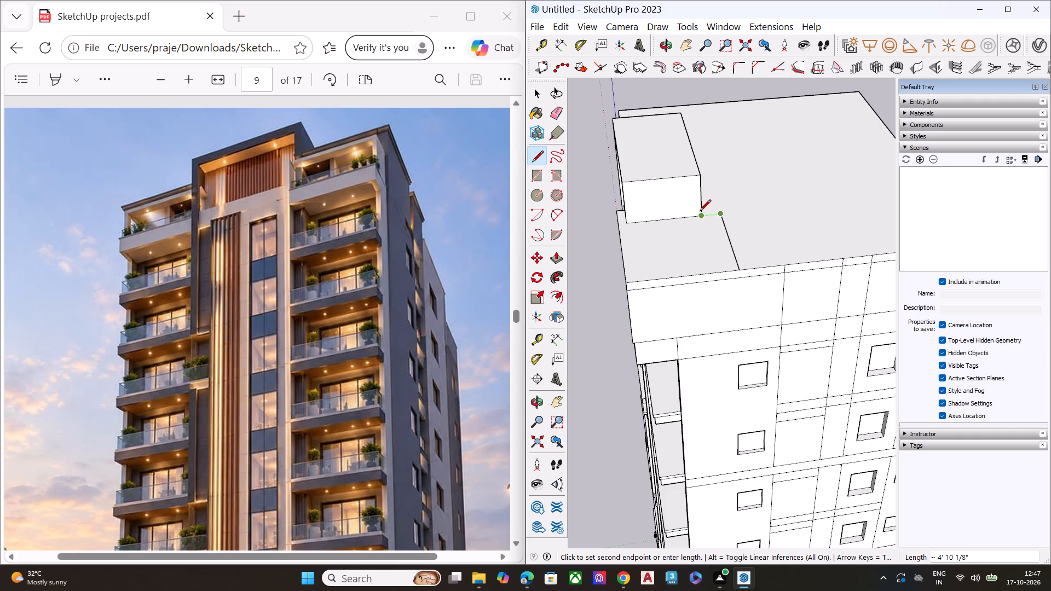
left_click(700, 212)
key("space")
Push/Pull the separated roof section above the right top balcony upward about 5' 2".
left_click(706, 253)
middle_click_drag(707, 253, 723, 234)
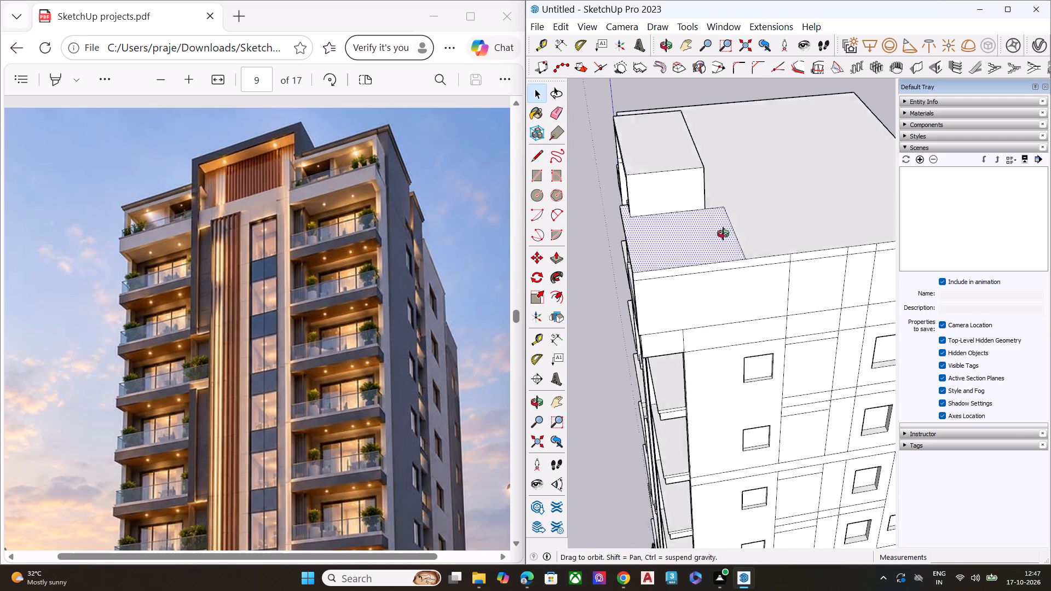
middle_click_drag(723, 234, 748, 199)
key("p")
left_click(726, 201)
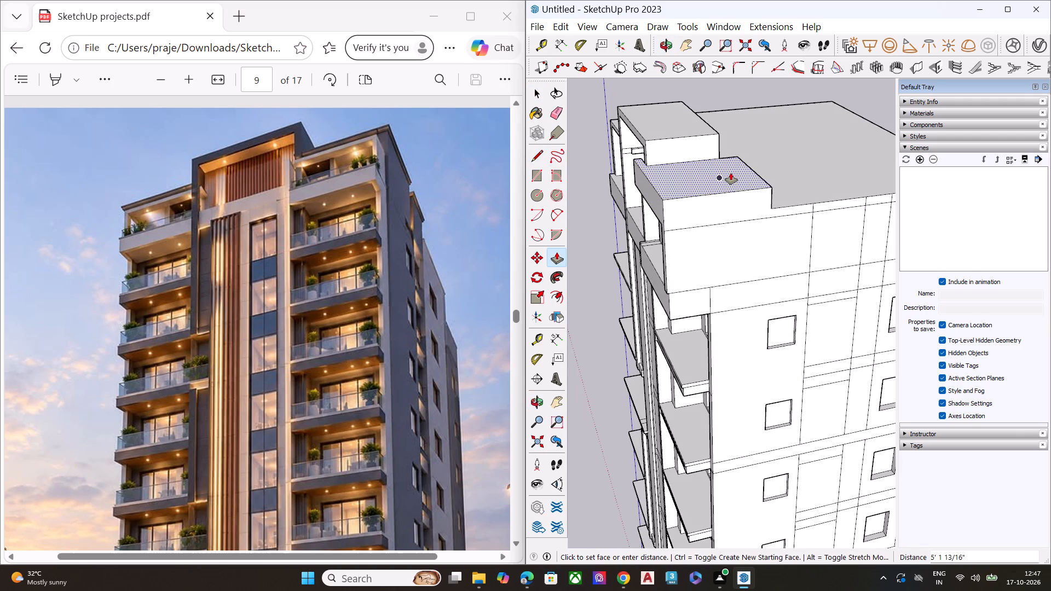
left_click(731, 173)
key("space")
Examine the raised roof section above the right top balcony from the front, the rooftop frame corner and the right side.
middle_click_drag(684, 199, 1015, 237)
middle_click_drag(780, 195, 830, 175)
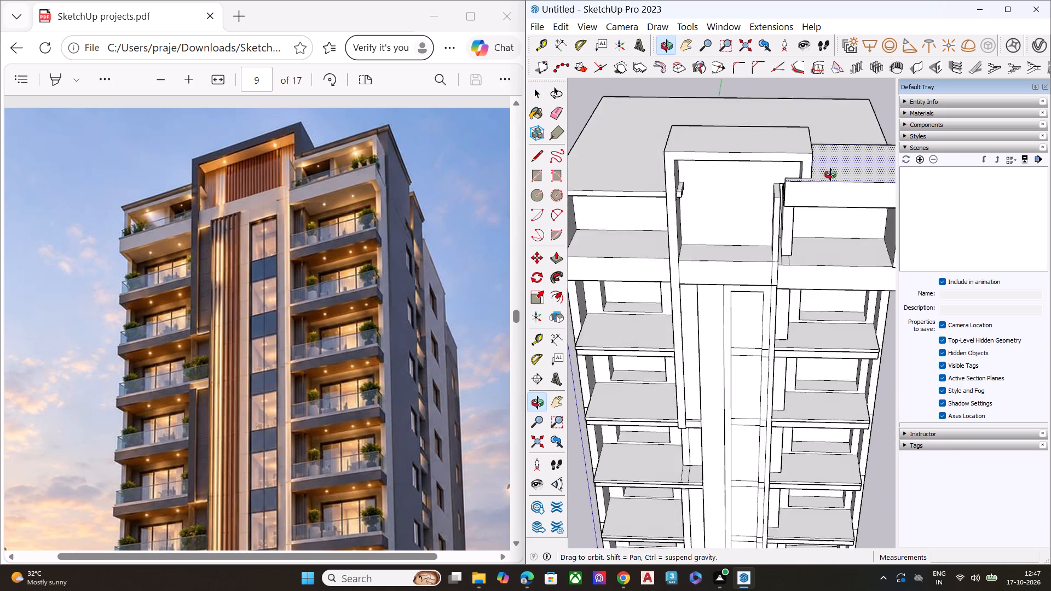
middle_click_drag(830, 175, 848, 170)
scroll(835, 169, "up", 6)
scroll(797, 178, "down", 1)
scroll(797, 178, "up", 1)
middle_click_drag(801, 179, 823, 287)
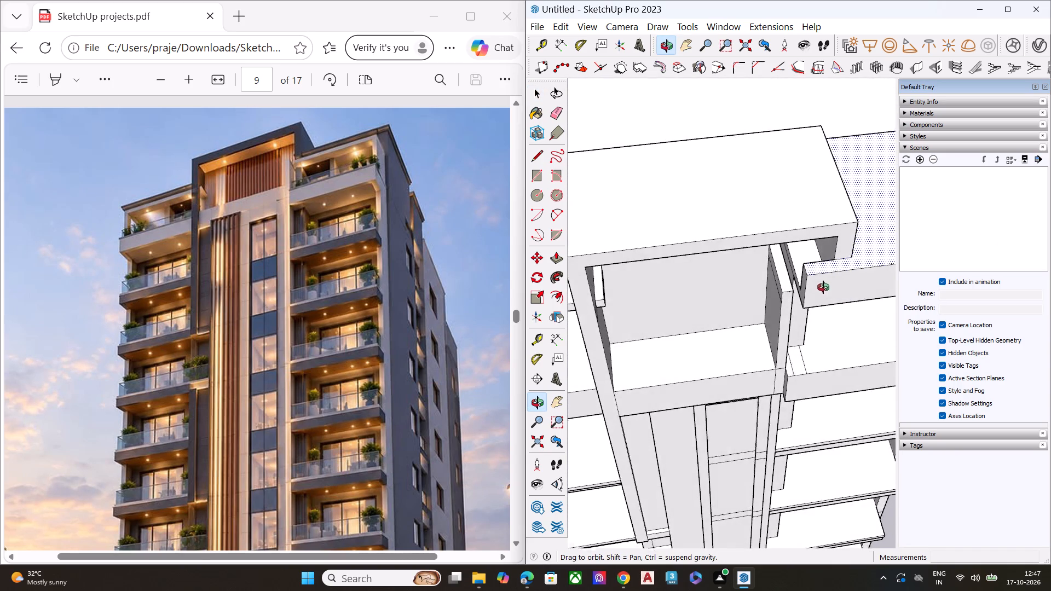
middle_click_drag(823, 287, 818, 288)
scroll(806, 290, "up", 1)
middle_click_drag(804, 282, 787, 257)
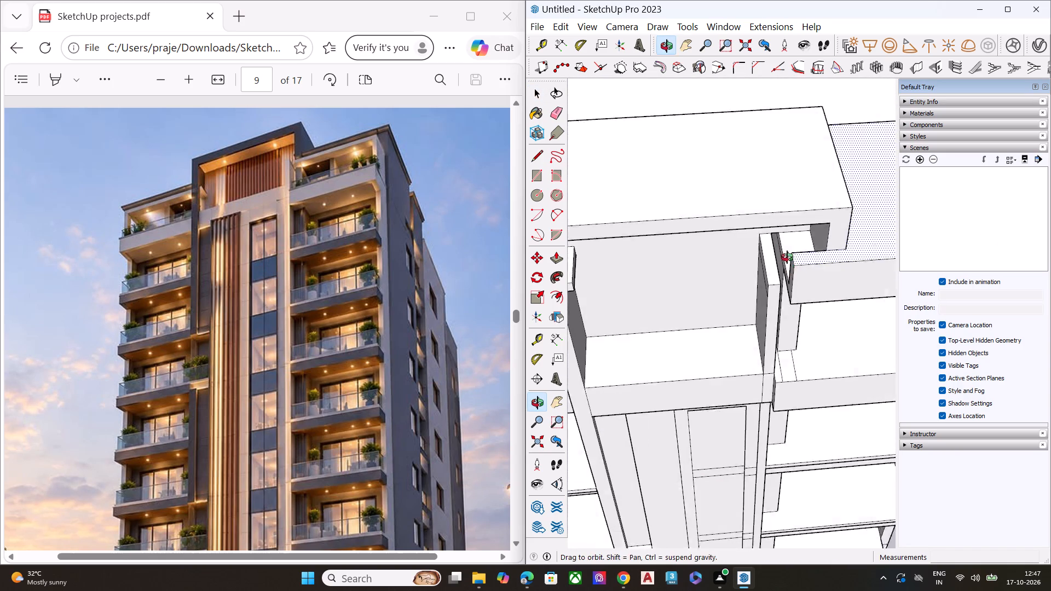
middle_click_drag(787, 257, 777, 213)
scroll(776, 211, "up", 1)
scroll(755, 230, "down", 4)
scroll(739, 244, "up", 1)
scroll(738, 244, "down", 2)
scroll(737, 245, "up", 1)
scroll(737, 245, "down", 2)
middle_click_drag(831, 250, 630, 250)
middle_click_drag(742, 257, 724, 235)
Undo the raise of the roof section above the right top balcony.
key("ctrl+z")
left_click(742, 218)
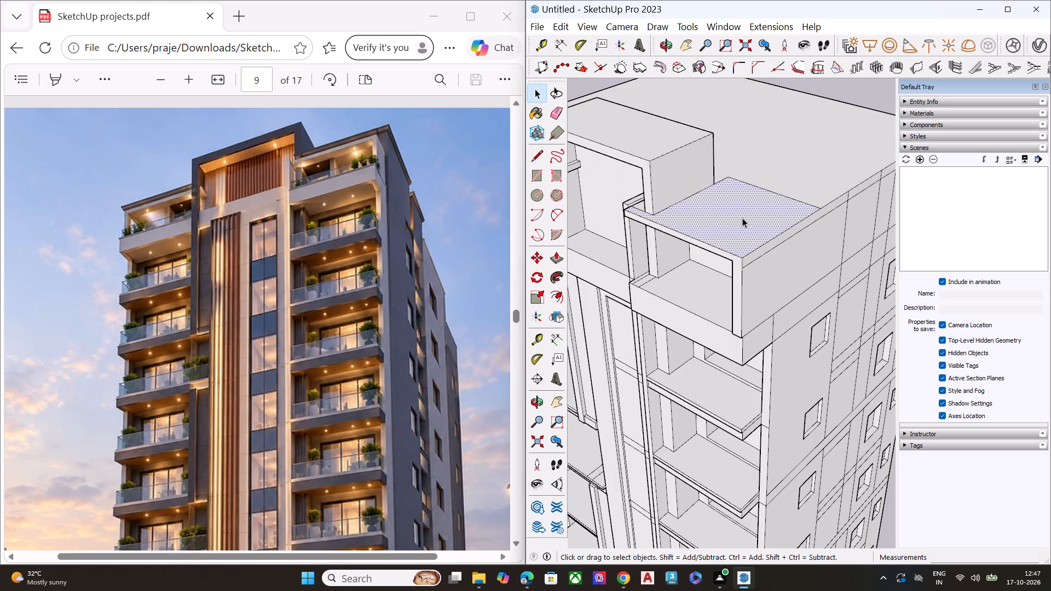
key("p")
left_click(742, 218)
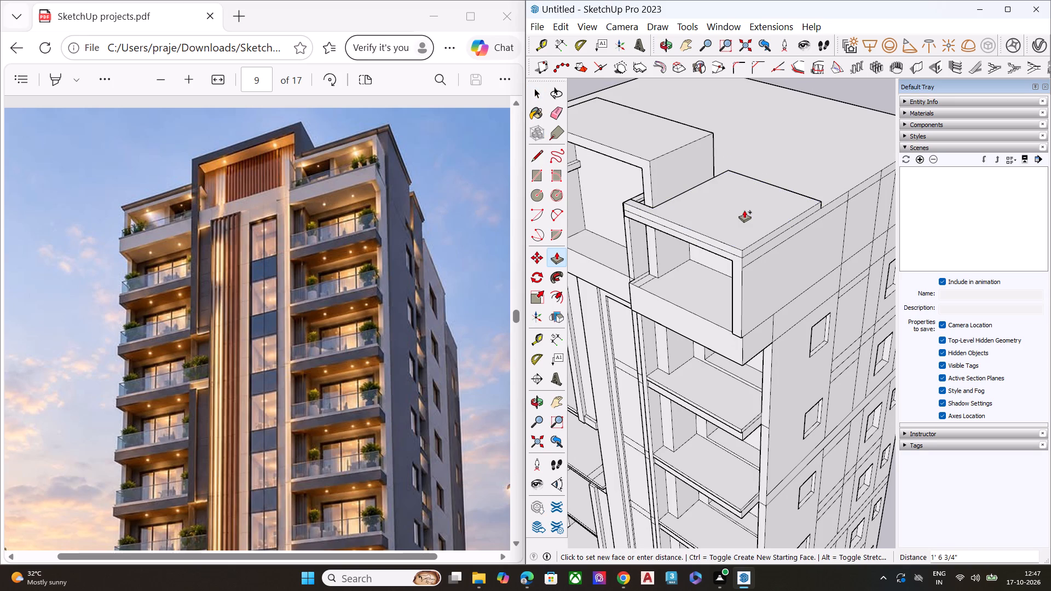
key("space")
Draw a short line on the roof from the rooftop frame's lower front corner to the front edge above the right top balcony.
middle_click_drag(656, 235, 746, 212)
scroll(654, 200, "up", 3)
scroll(654, 200, "down", 1)
scroll(654, 200, "up", 5)
middle_click_drag(751, 204, 742, 249)
scroll(742, 245, "up", 2)
scroll(743, 241, "down", 1)
scroll(743, 240, "up", 5)
key("l")
left_click(752, 231)
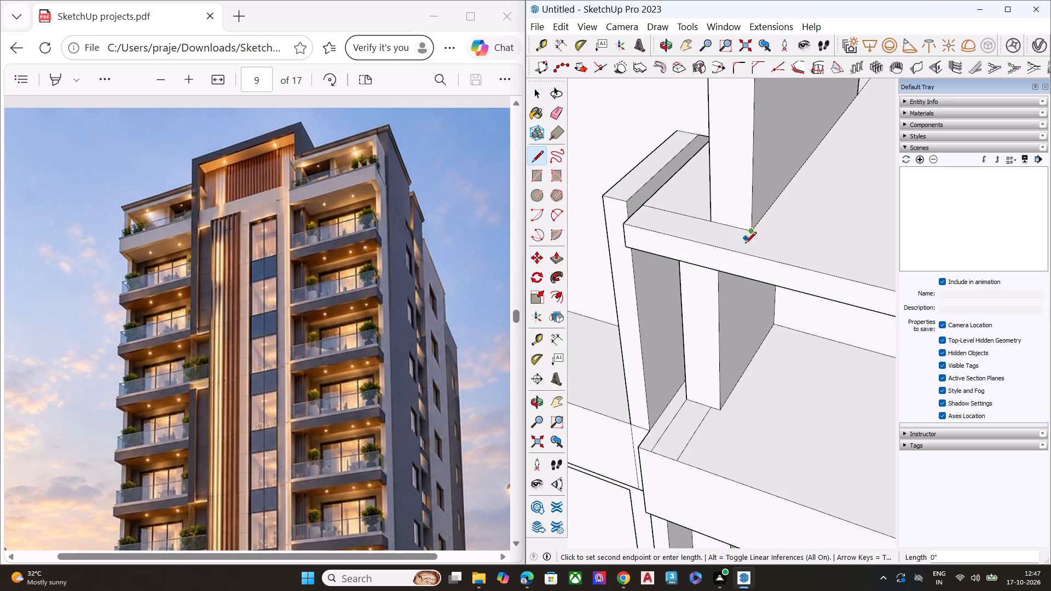
left_click(740, 253)
key("space")
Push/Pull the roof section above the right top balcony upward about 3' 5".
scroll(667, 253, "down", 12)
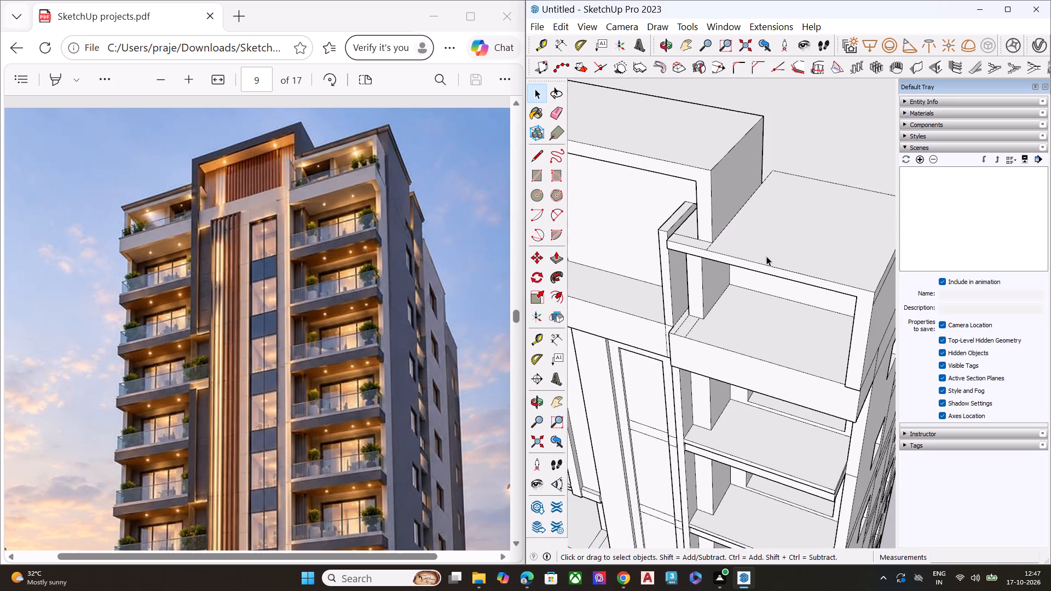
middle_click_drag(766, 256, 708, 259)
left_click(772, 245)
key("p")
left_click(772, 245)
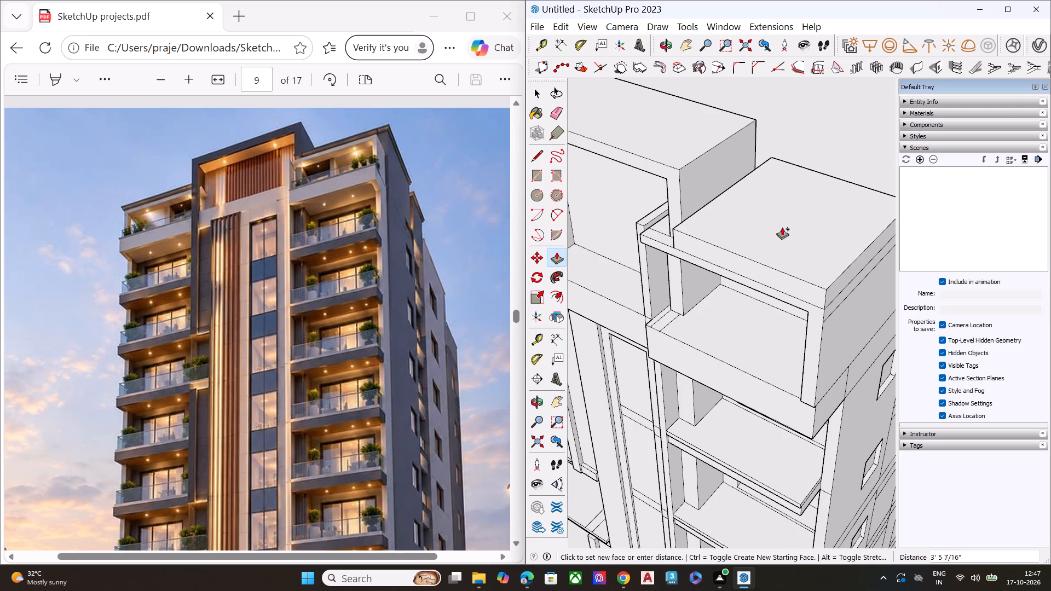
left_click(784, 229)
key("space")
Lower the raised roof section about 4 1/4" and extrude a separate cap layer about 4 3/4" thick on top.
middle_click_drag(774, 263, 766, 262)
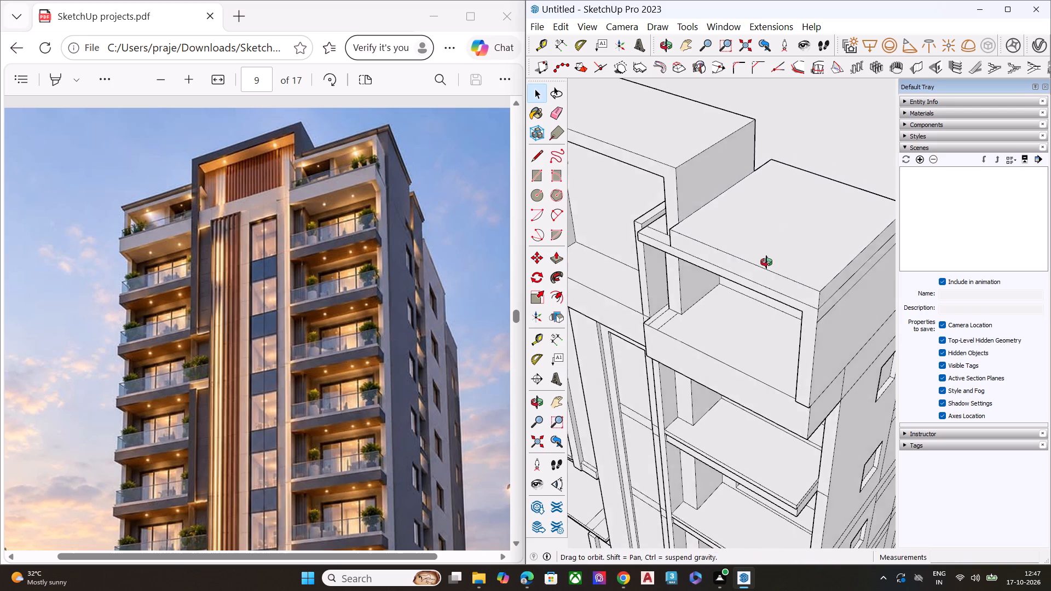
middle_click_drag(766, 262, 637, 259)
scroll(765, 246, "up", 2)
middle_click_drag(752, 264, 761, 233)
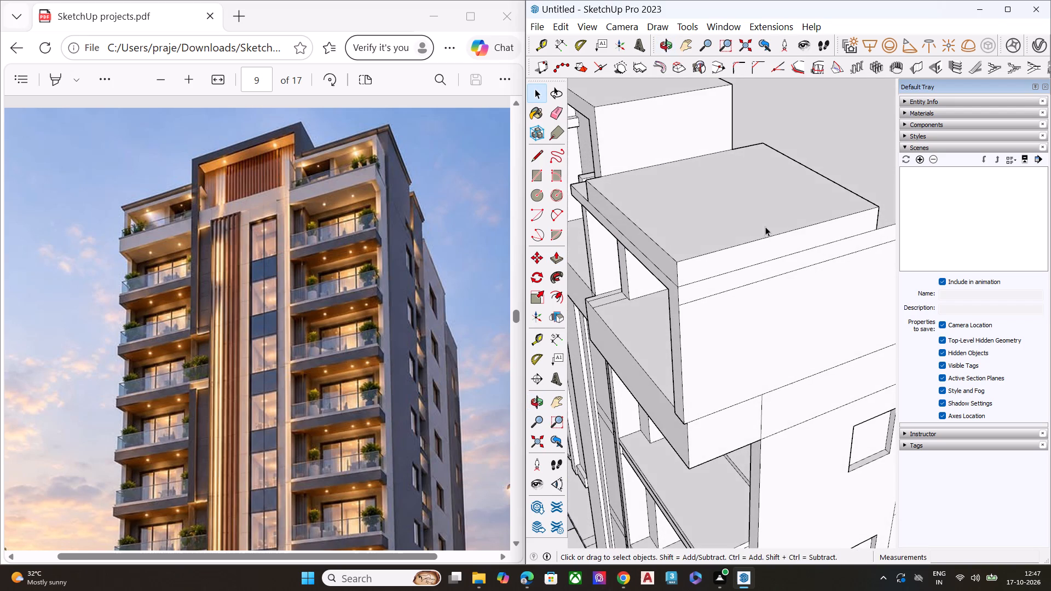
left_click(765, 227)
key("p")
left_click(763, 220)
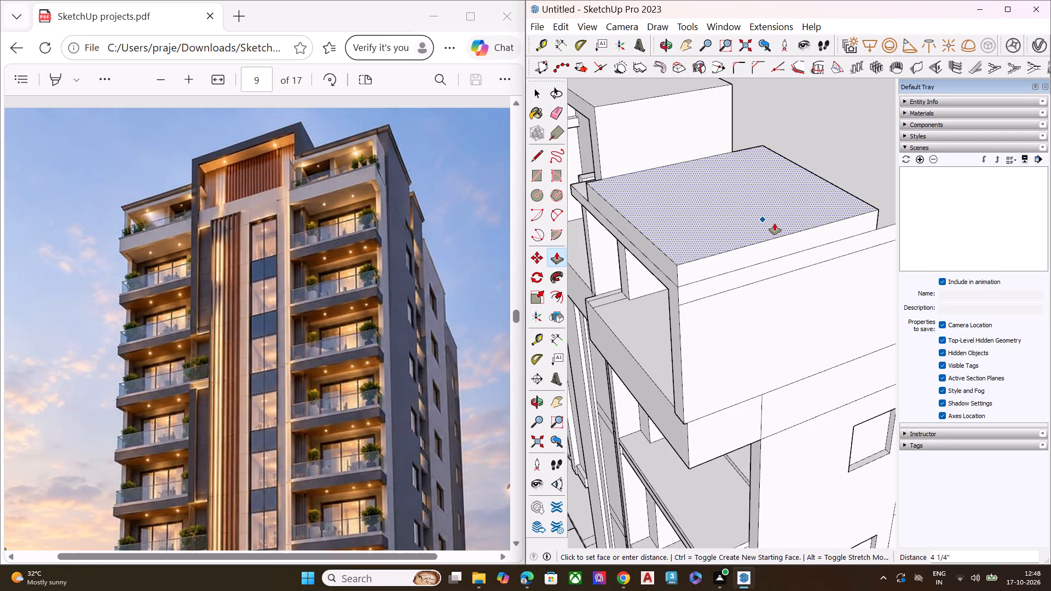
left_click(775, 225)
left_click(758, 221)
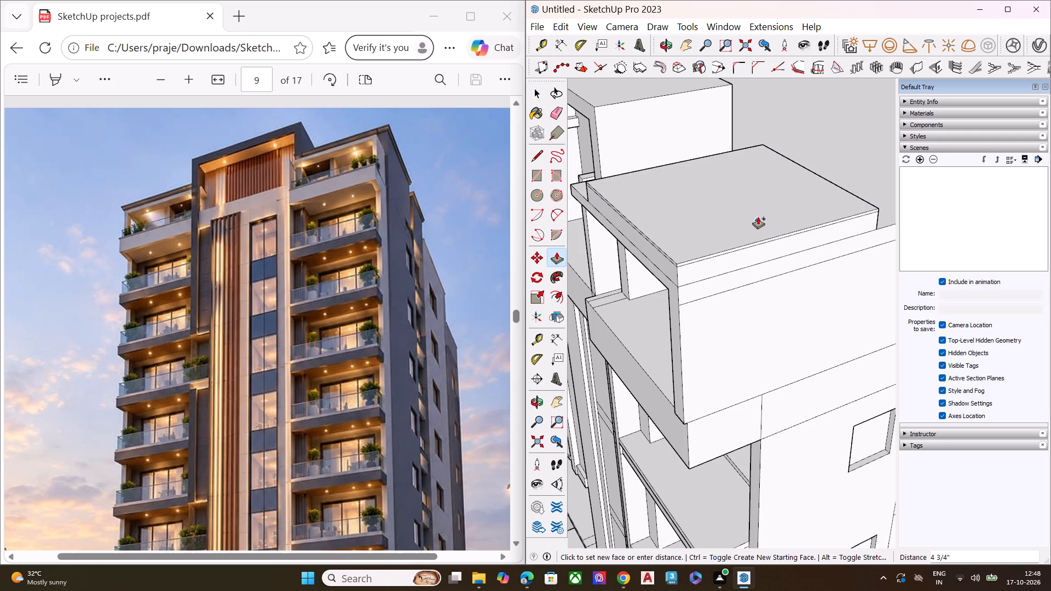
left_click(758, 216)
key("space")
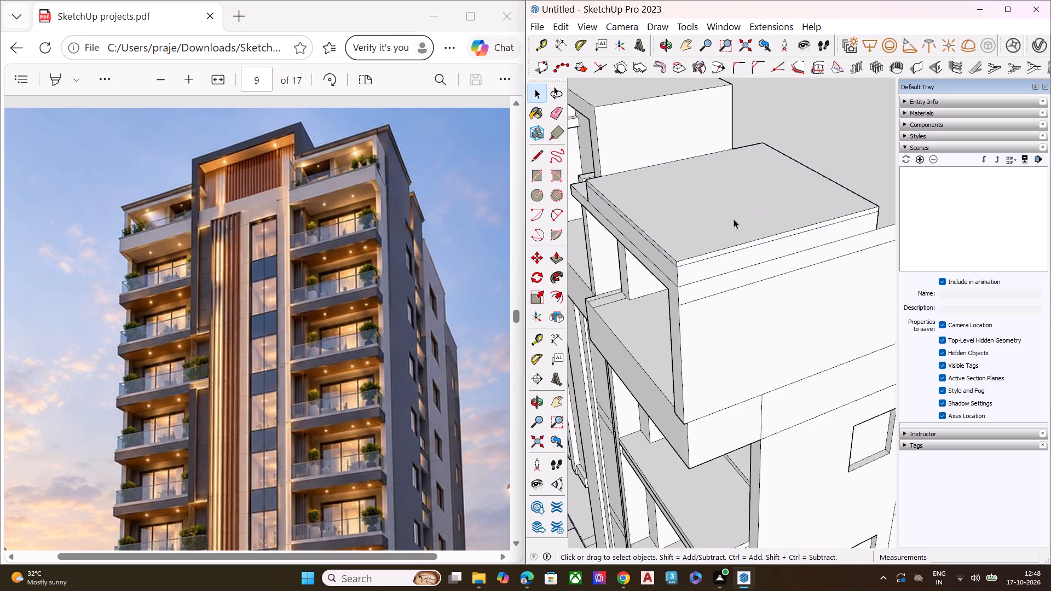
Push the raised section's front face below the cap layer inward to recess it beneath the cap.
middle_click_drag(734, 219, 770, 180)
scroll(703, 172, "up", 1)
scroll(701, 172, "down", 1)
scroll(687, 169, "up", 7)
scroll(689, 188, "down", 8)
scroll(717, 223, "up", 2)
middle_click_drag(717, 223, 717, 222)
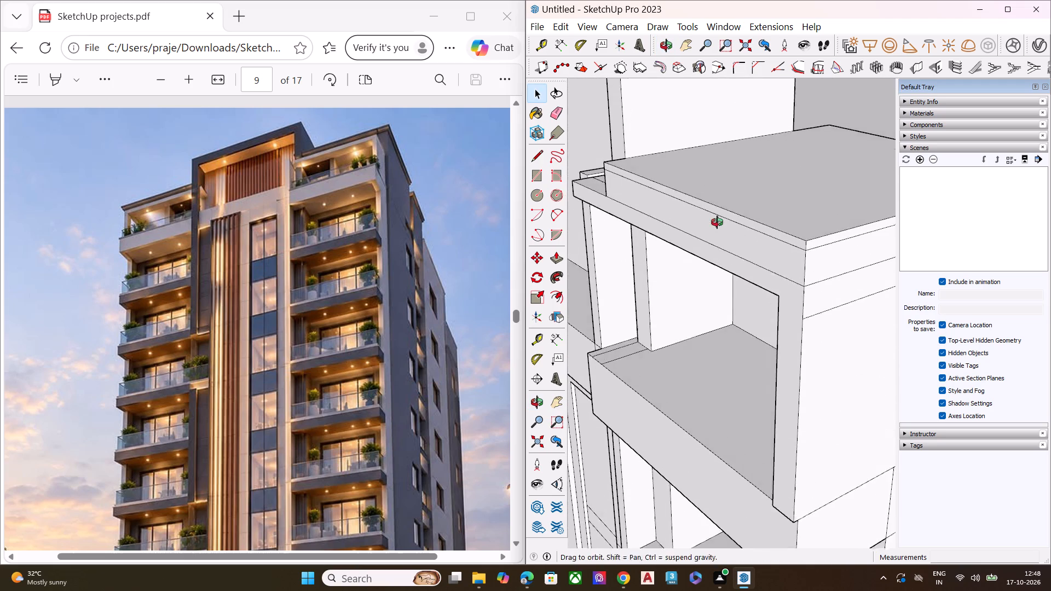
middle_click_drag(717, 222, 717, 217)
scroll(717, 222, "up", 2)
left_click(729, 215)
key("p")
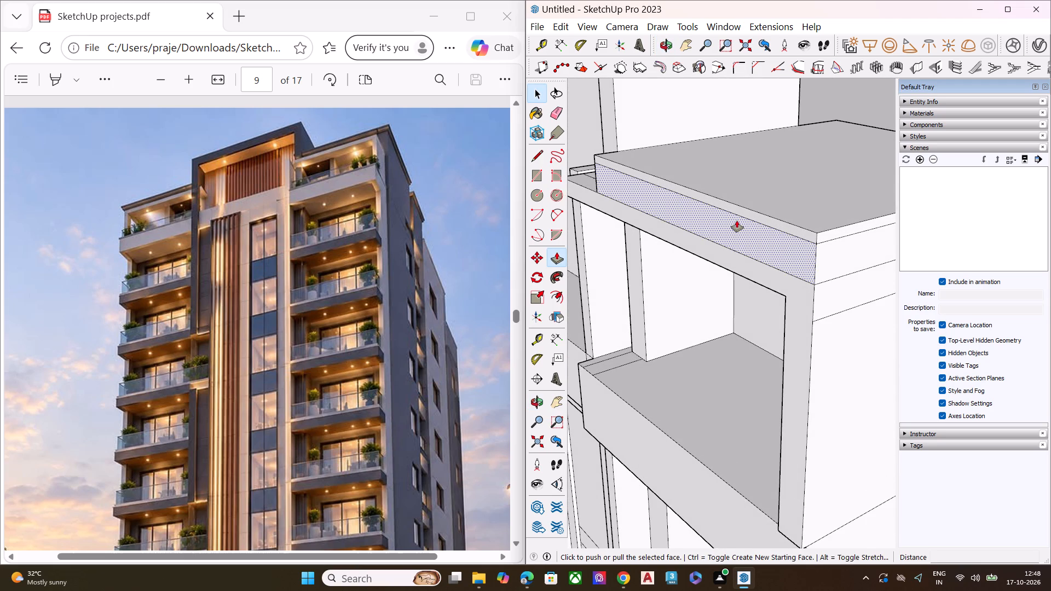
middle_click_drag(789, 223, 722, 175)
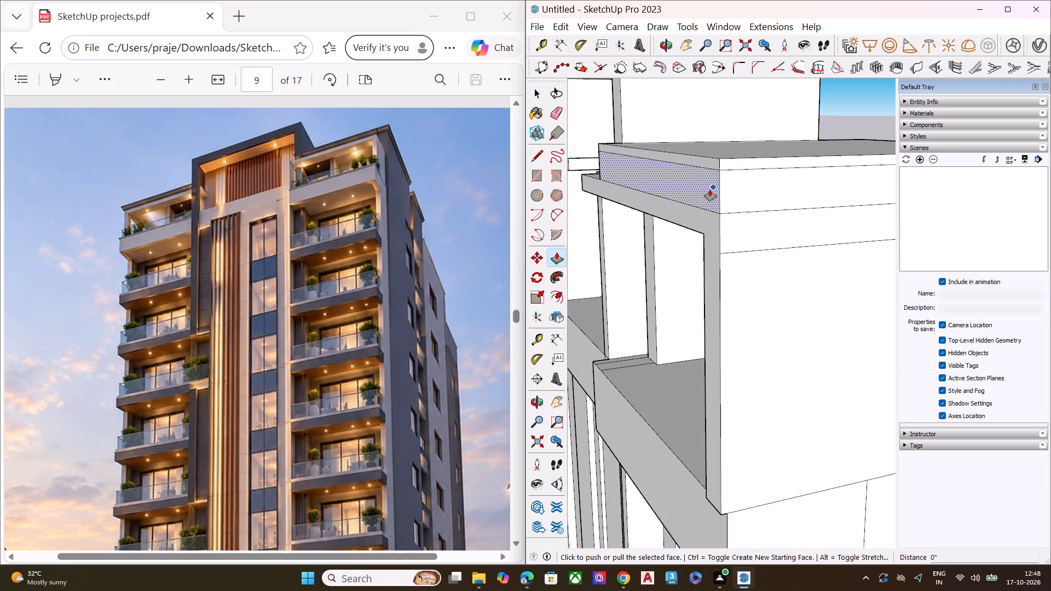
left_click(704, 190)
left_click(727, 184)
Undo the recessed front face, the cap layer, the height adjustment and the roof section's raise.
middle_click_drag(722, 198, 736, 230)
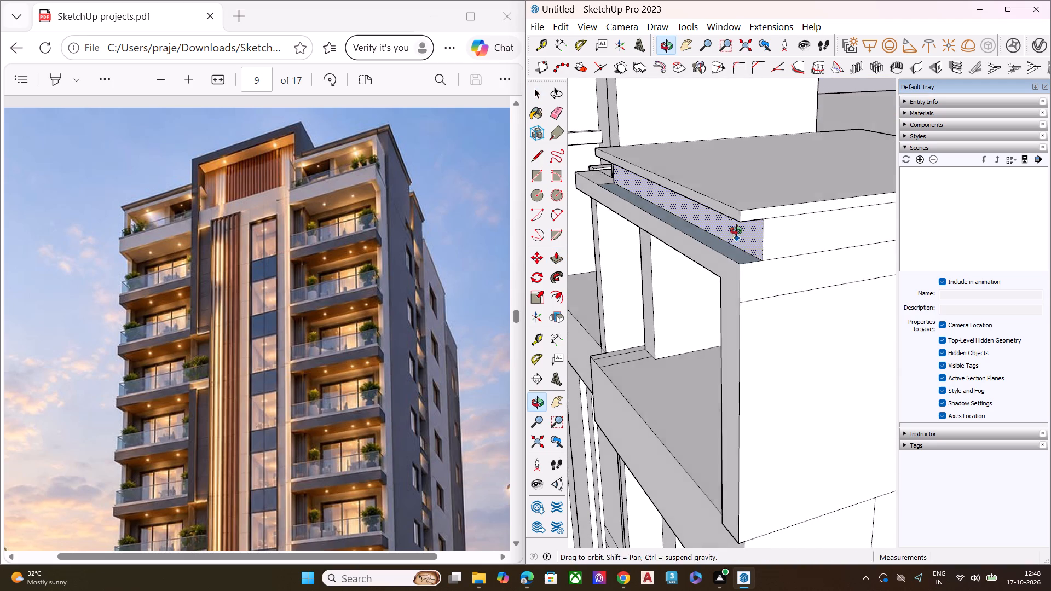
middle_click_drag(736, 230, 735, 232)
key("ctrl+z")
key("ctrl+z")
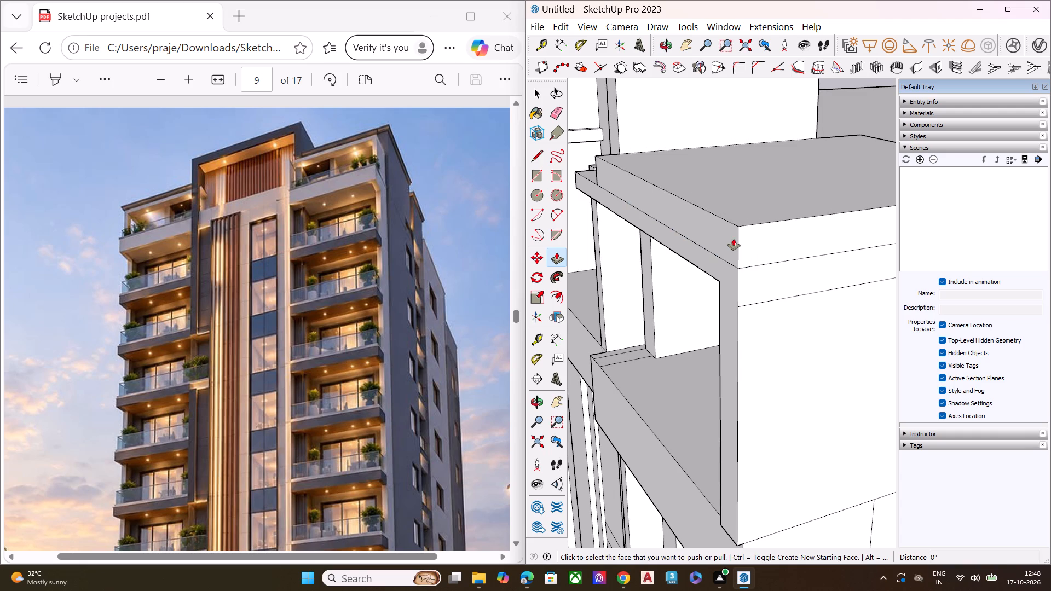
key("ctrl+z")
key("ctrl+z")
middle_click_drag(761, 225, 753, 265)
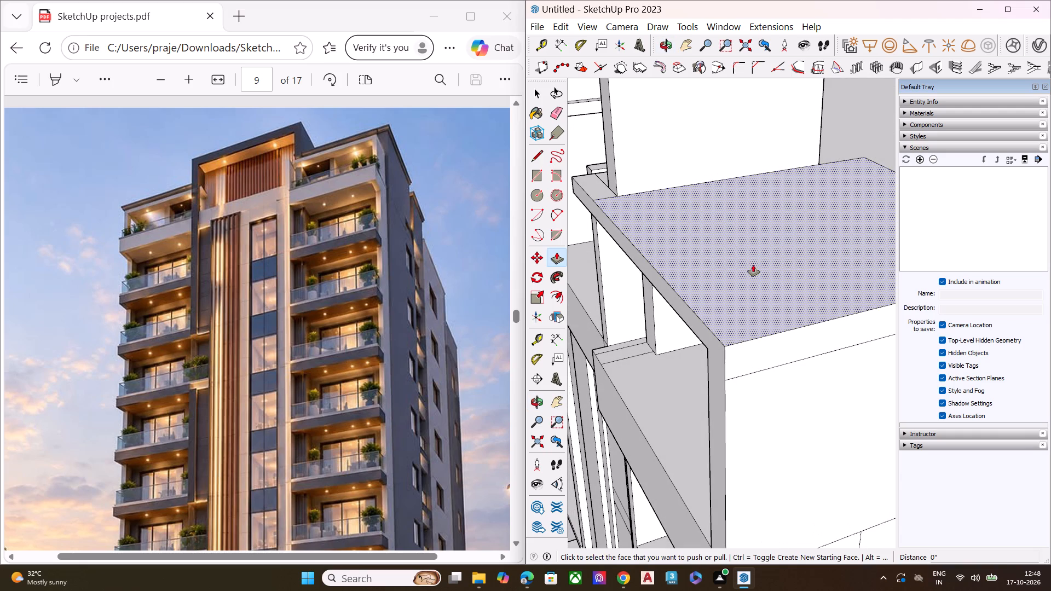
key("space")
Draw a line across the roof section, set back from its front edge, from the rooftop frame's base to the right edge.
scroll(720, 277, "down", 3)
scroll(720, 277, "up", 1)
scroll(720, 277, "down", 7)
middle_click_drag(740, 260, 702, 303)
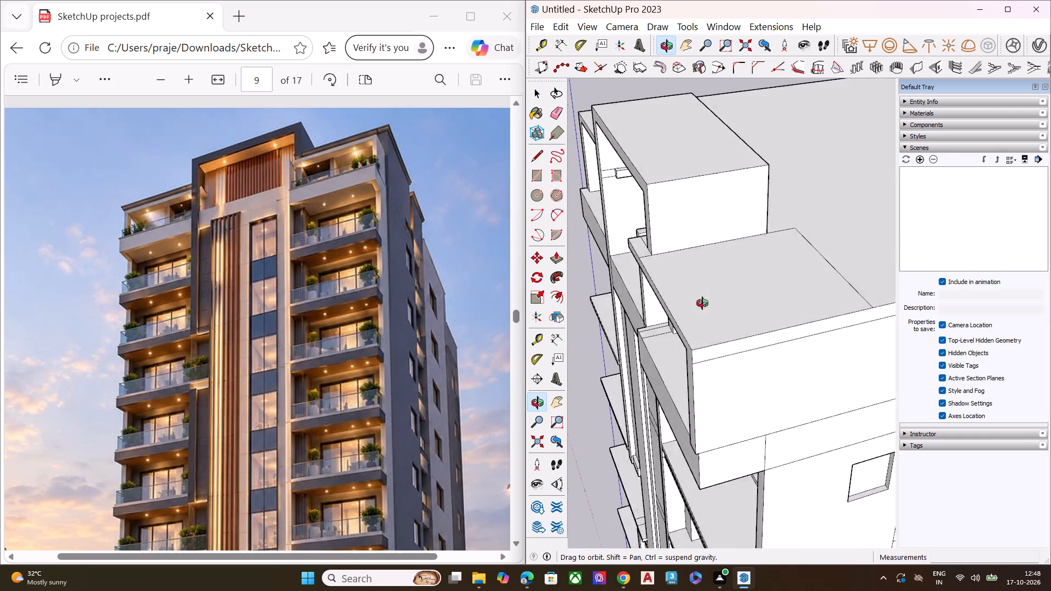
middle_click_drag(702, 303, 688, 317)
scroll(711, 272, "up", 3)
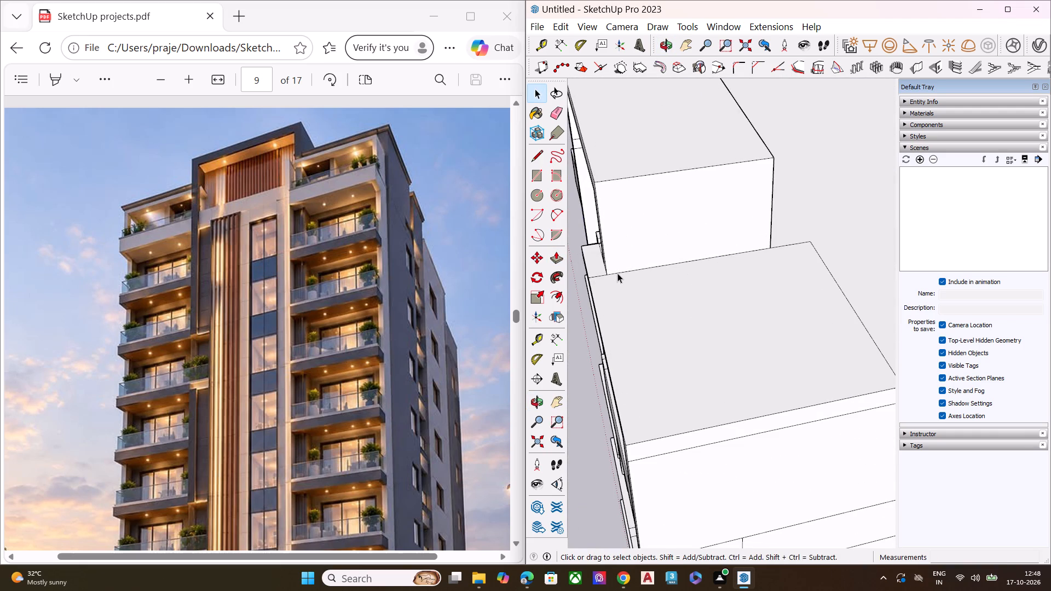
key("l")
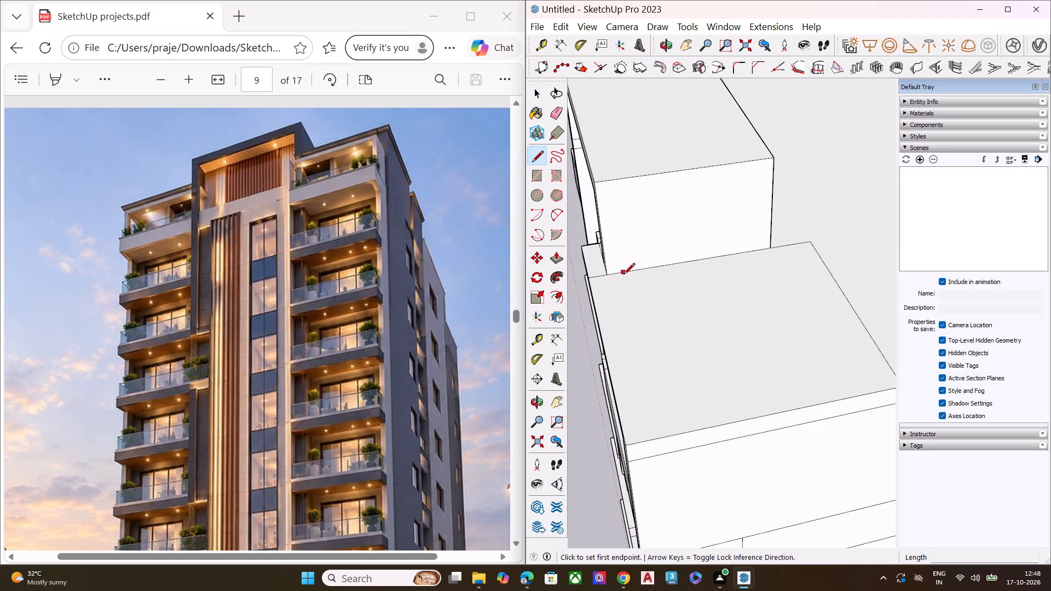
left_click(623, 275)
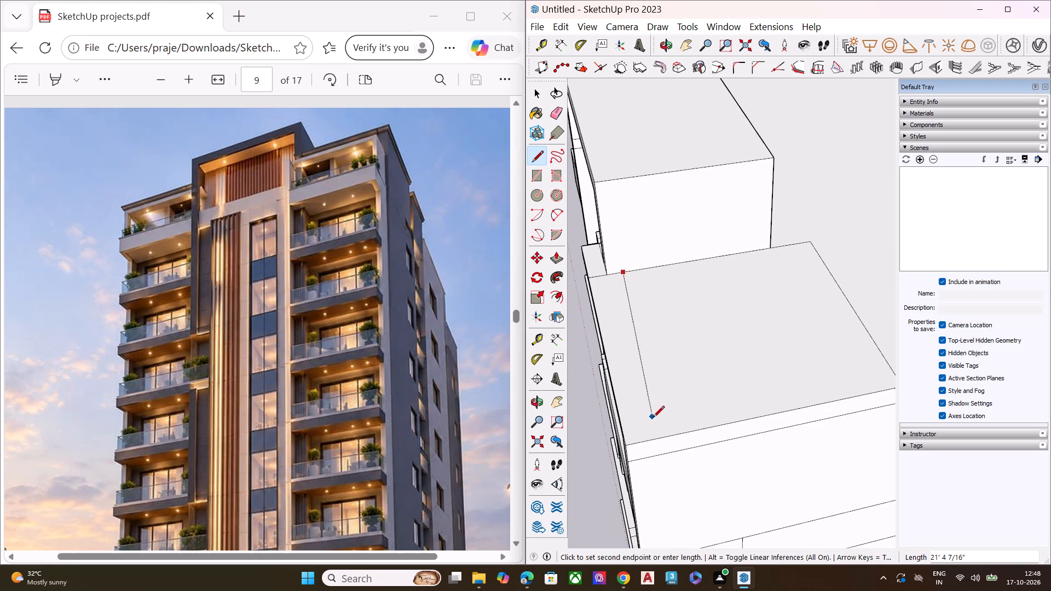
left_click(666, 438)
key("space")
Push/Pull the roof section behind the setback line upward about 3' 8".
left_click(698, 394)
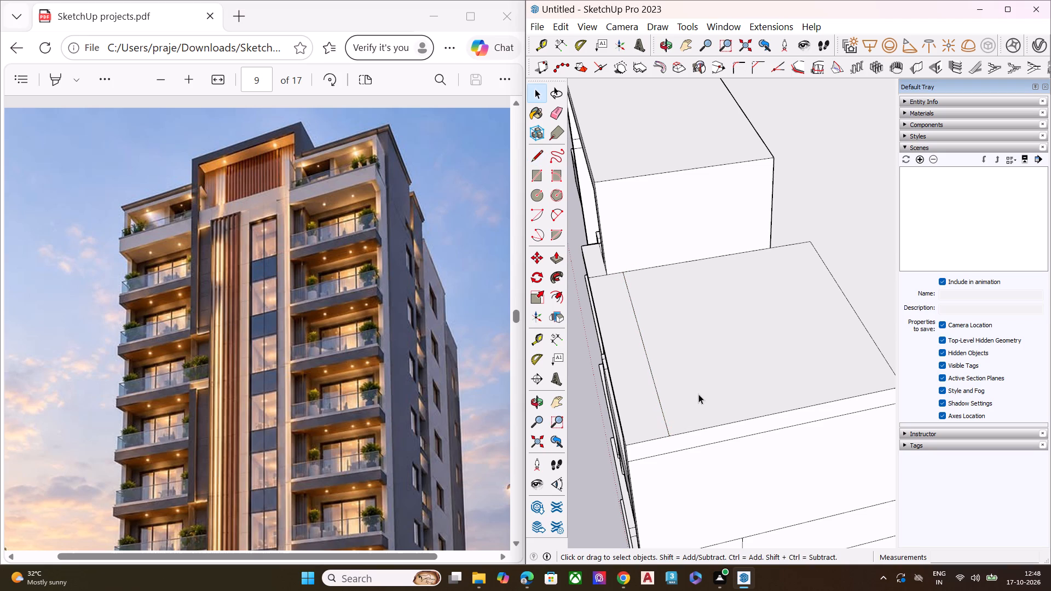
key("p")
left_click(699, 393)
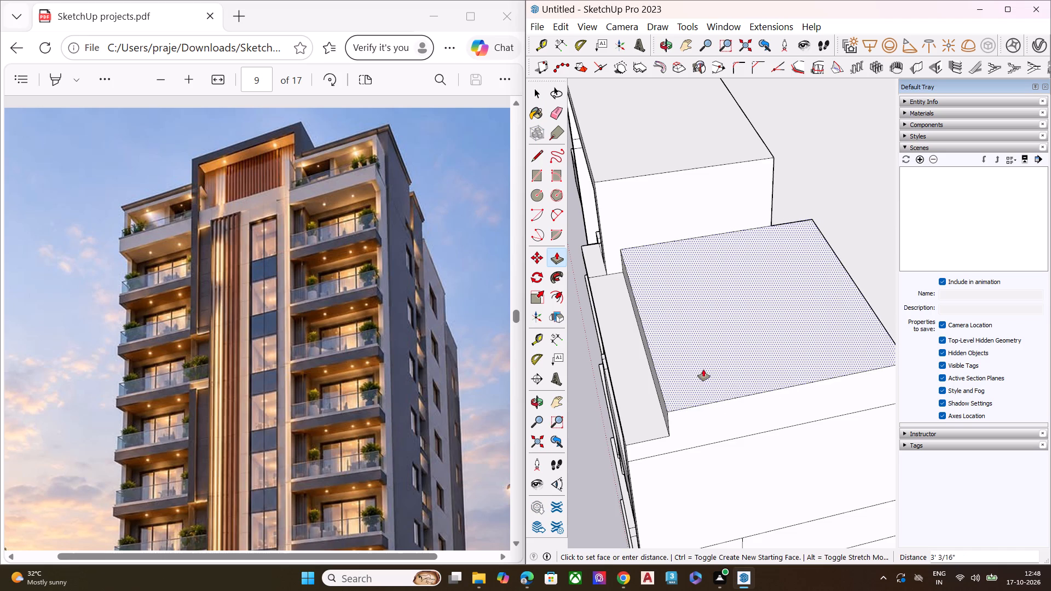
middle_click_drag(724, 339, 809, 193)
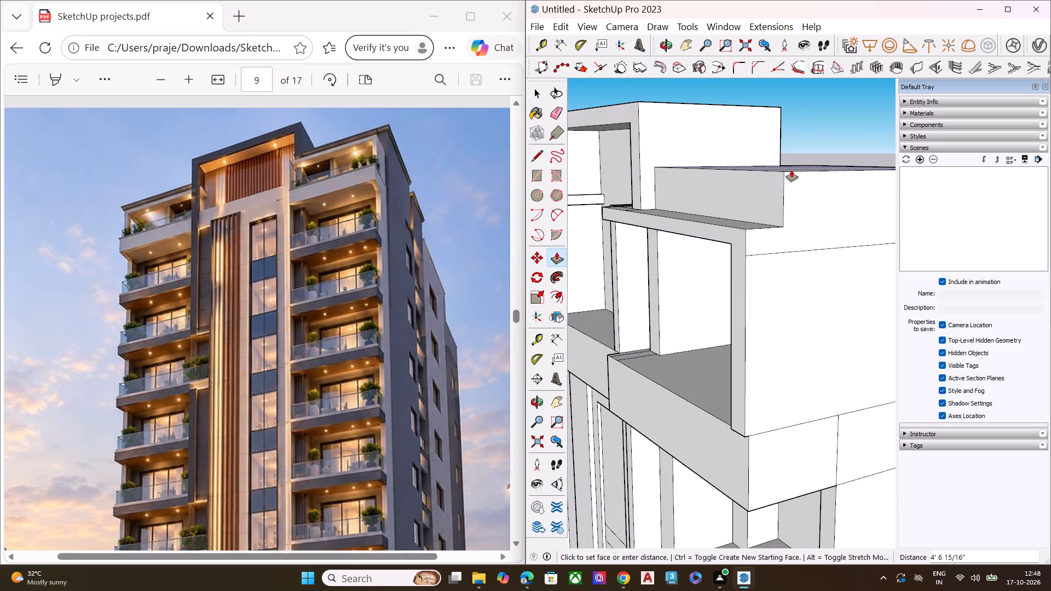
middle_click_drag(792, 170, 786, 209)
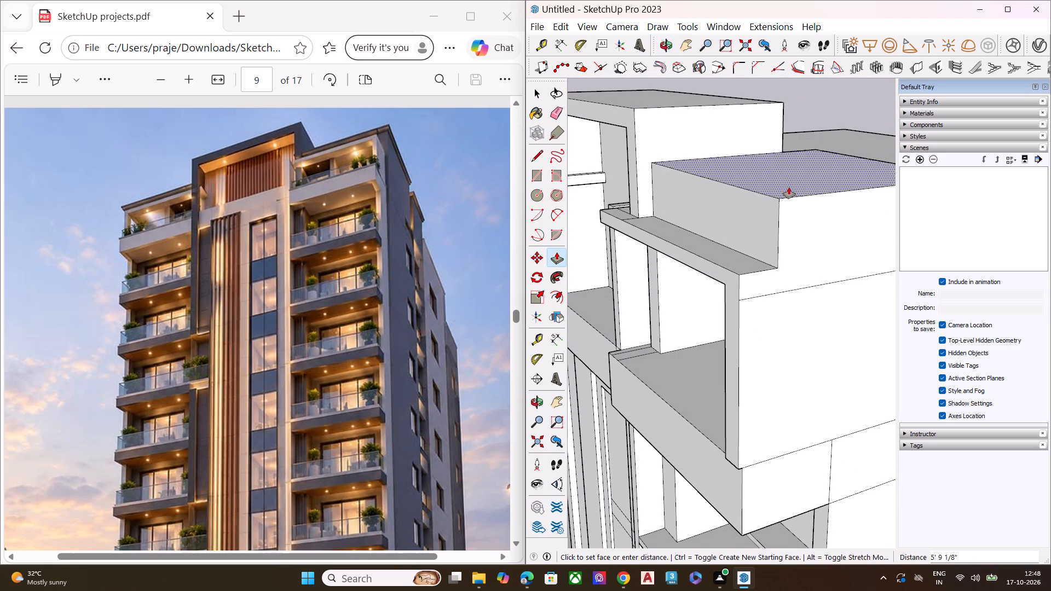
left_click(789, 211)
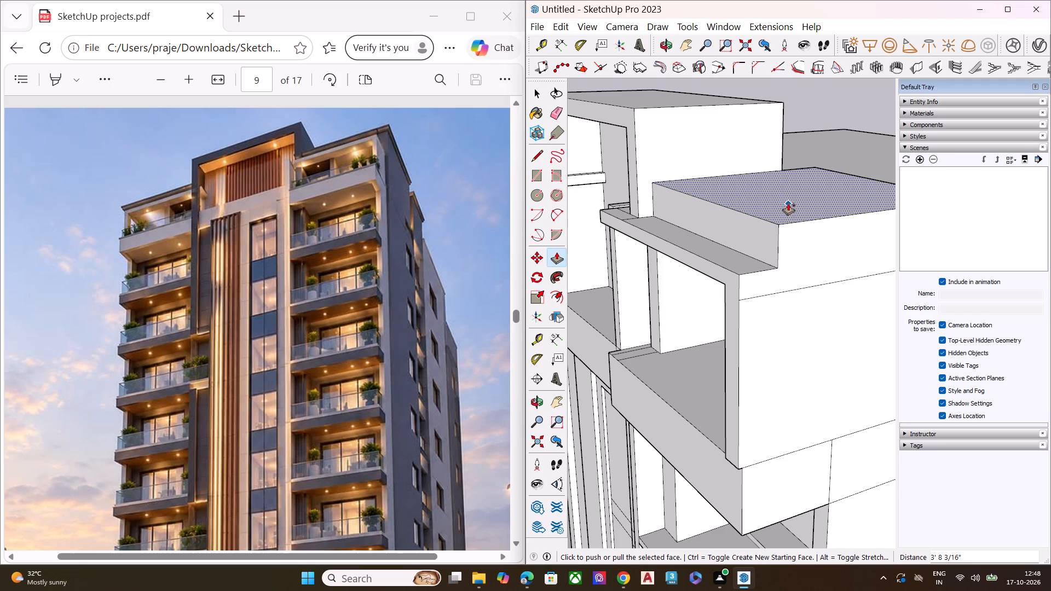
Extrude a separate cap layer about 5 1/2" thick on top of the raised roof section.
left_click(785, 205)
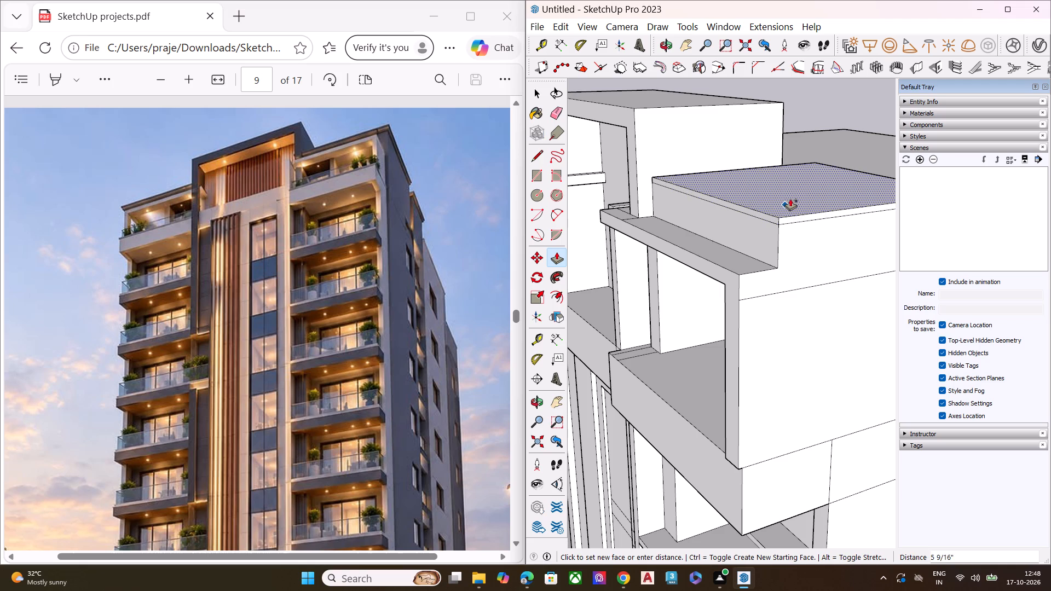
left_click(790, 199)
key("space")
key("space")
Pull the cap layer's front face outward about 7 5/16" to overhang the wall below.
middle_click_drag(756, 204, 766, 173)
scroll(766, 172, "up", 2)
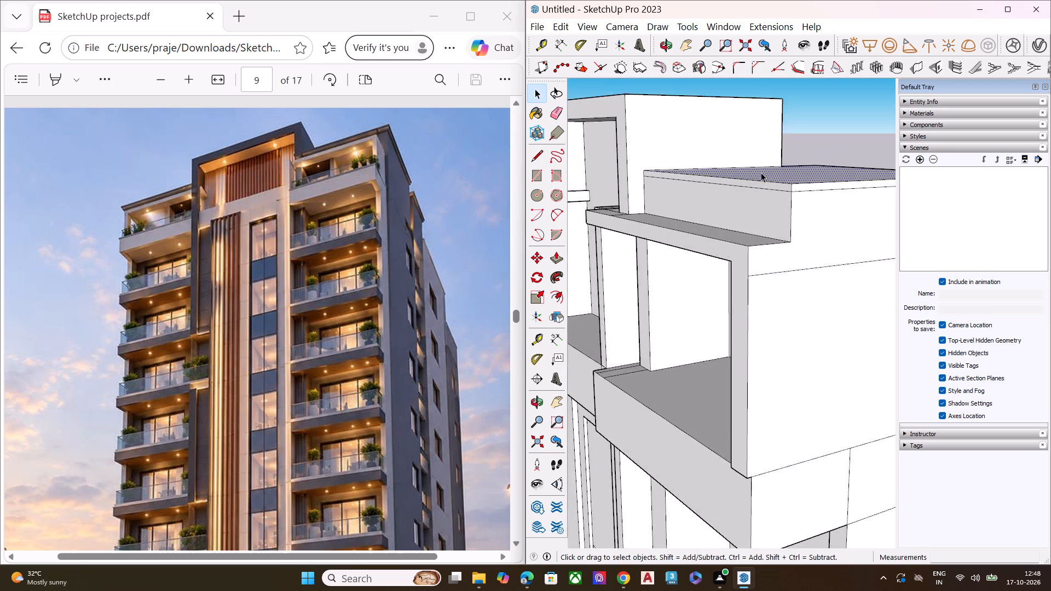
scroll(761, 172, "up", 4)
scroll(630, 222, "down", 7)
left_click(791, 125)
scroll(722, 195, "up", 1)
middle_click_drag(717, 192, 716, 164)
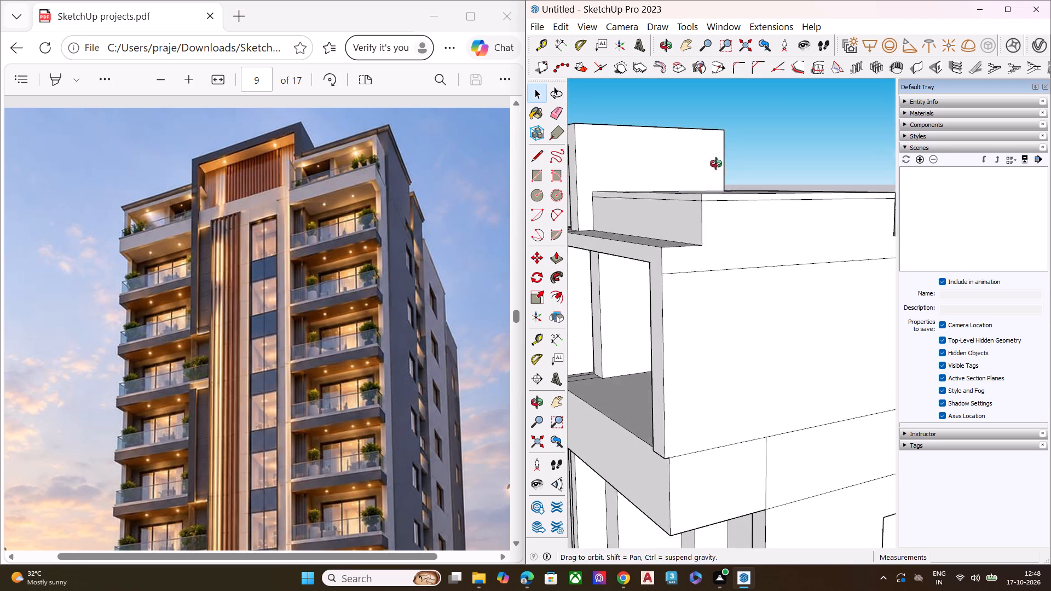
middle_click_drag(716, 164, 717, 164)
scroll(689, 183, "up", 7)
left_click(702, 198)
key("p")
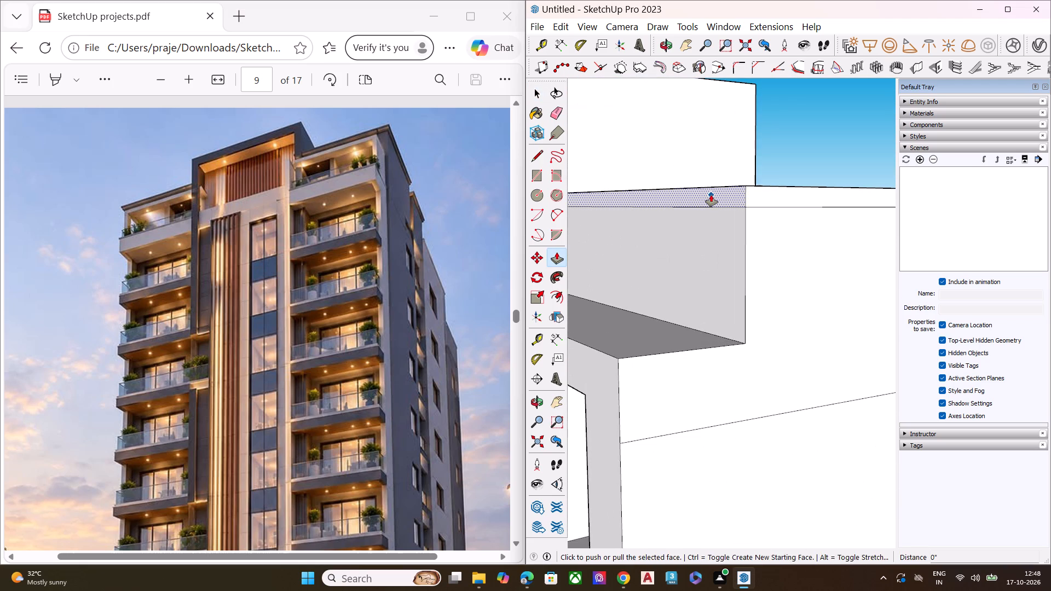
left_click(711, 195)
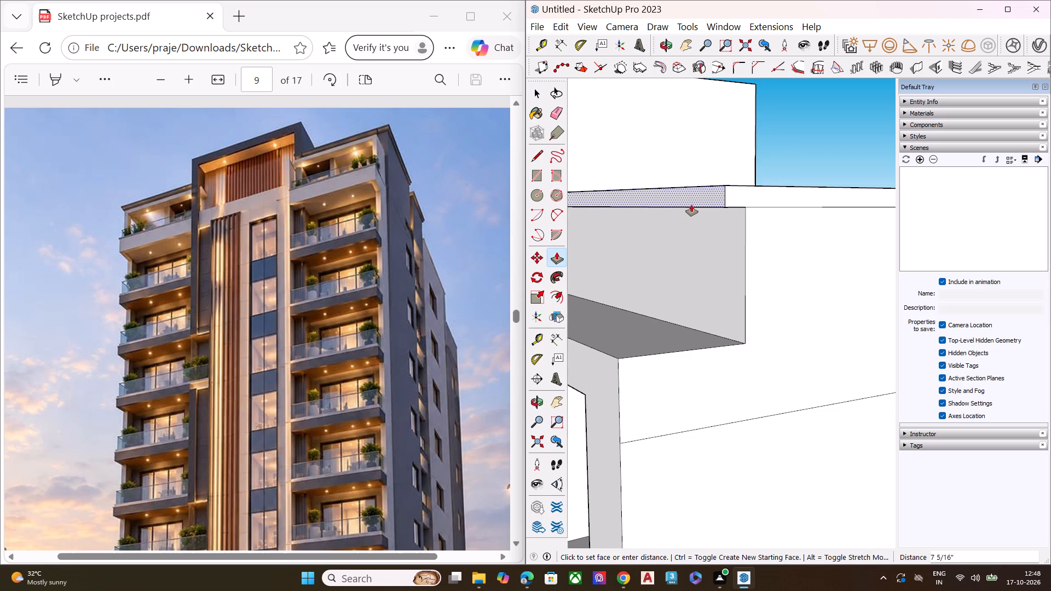
left_click(689, 206)
key("space")
Pull the roof cap layer's front face further outward to deepen its overhang above the right top balcony.
scroll(688, 214, "up", 1)
middle_click_drag(685, 207, 702, 154)
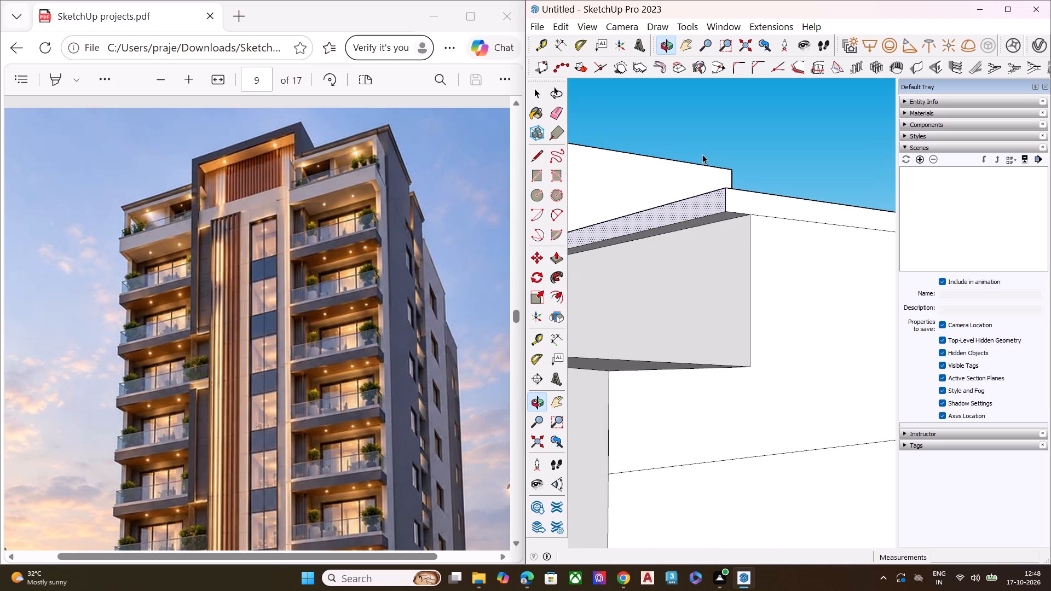
middle_click_drag(714, 176, 727, 132)
scroll(718, 164, "up", 1)
middle_click_drag(726, 167, 713, 214)
key("p")
scroll(714, 223, "down", 6)
left_click(723, 143)
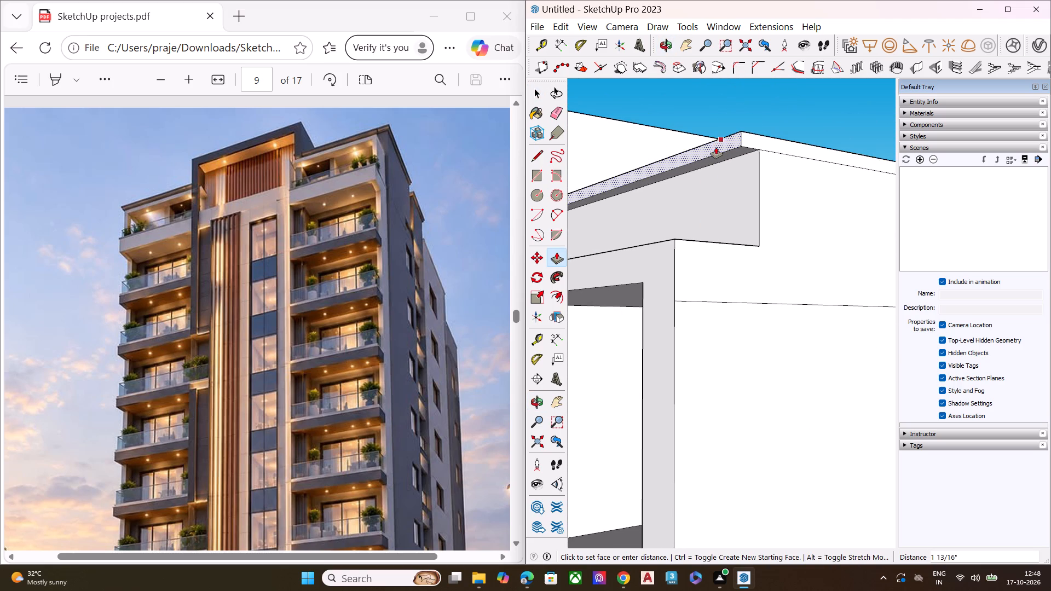
left_click(694, 148)
key("space")
Pull the roof cap layer's right side face outward by the same distance as the last front-face pull.
key("p")
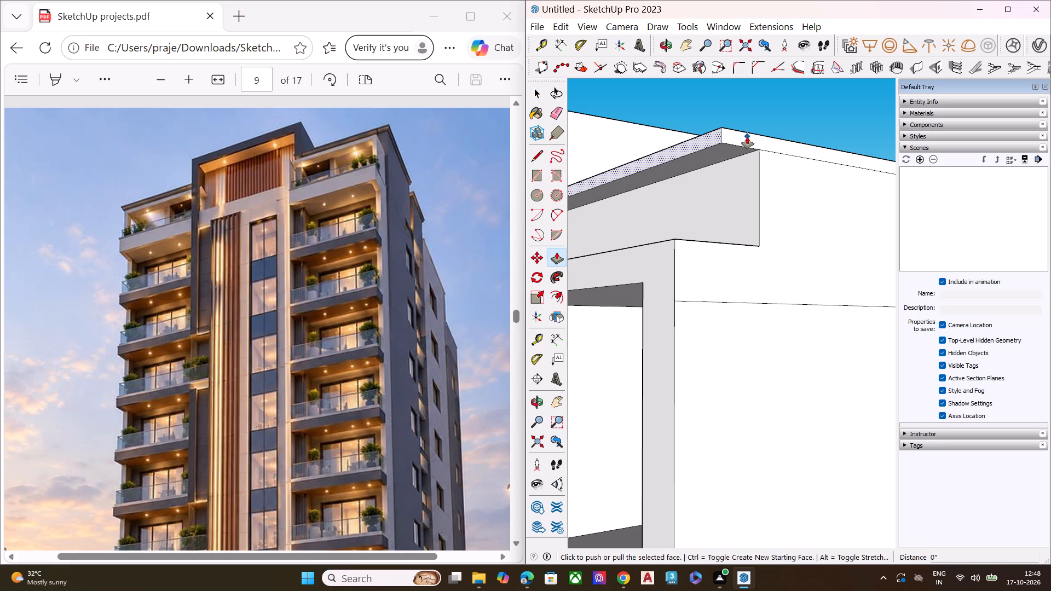
key("space")
left_click(774, 123)
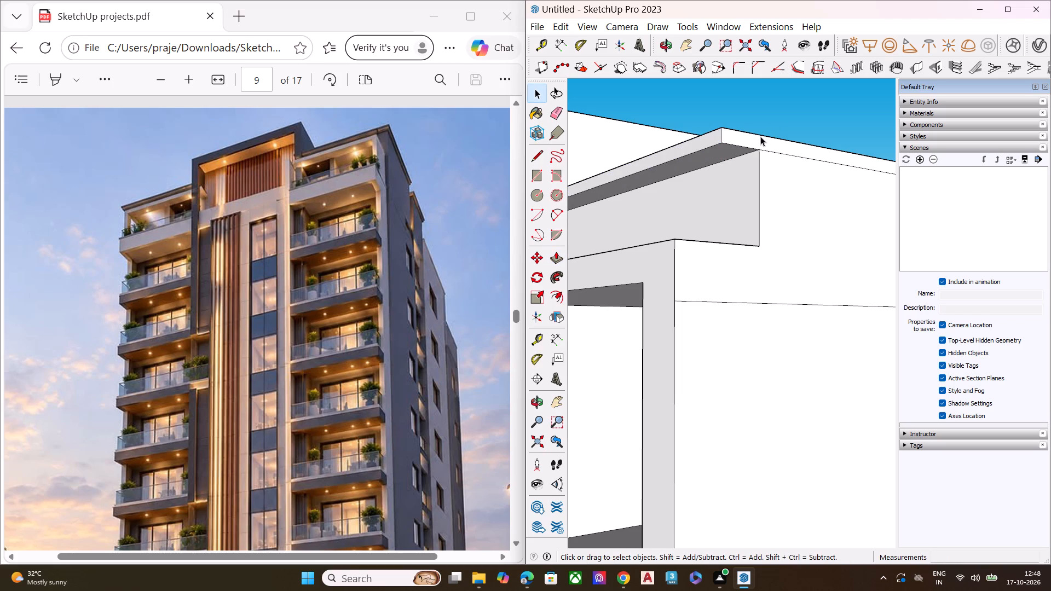
key("p")
double_click(758, 140)
scroll(773, 149, "down", 4)
key("space")
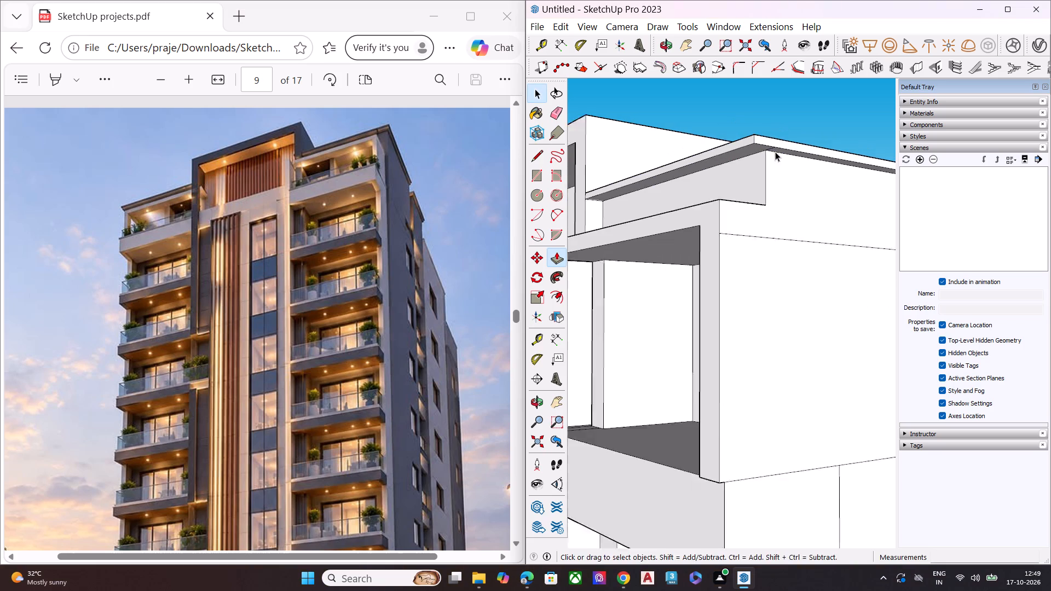
Examine the overhanging roof cap, the right top balcony and the adjoining side wall from several angles.
scroll(775, 152, "down", 4)
middle_click_drag(764, 169, 762, 151)
scroll(762, 150, "up", 1)
scroll(668, 174, "down", 3)
scroll(661, 185, "up", 1)
scroll(660, 185, "down", 6)
scroll(657, 195, "up", 1)
scroll(655, 199, "down", 3)
middle_click_drag(773, 211, 737, 247)
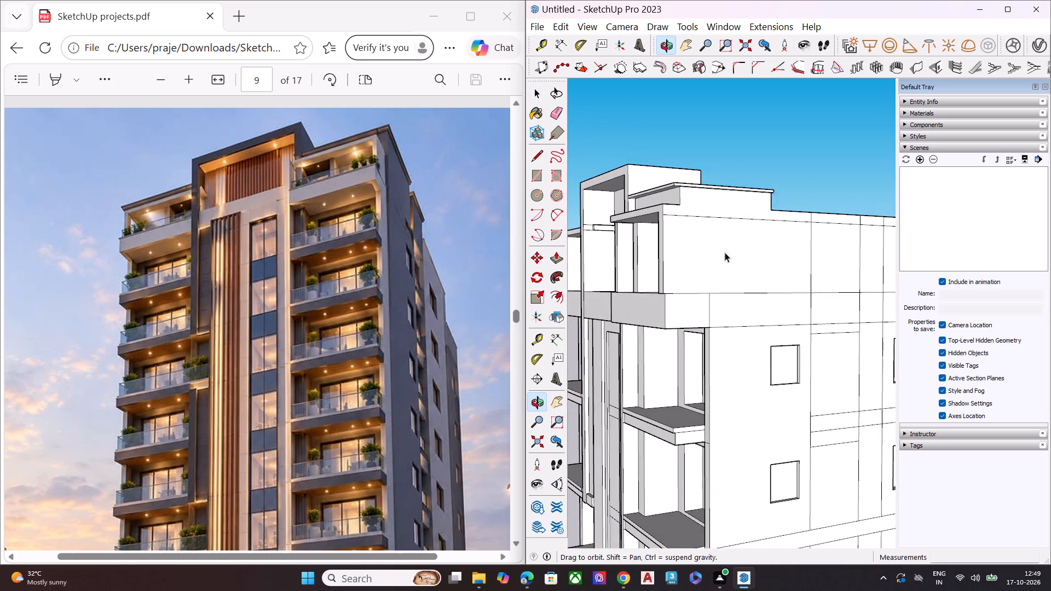
middle_click(720, 253)
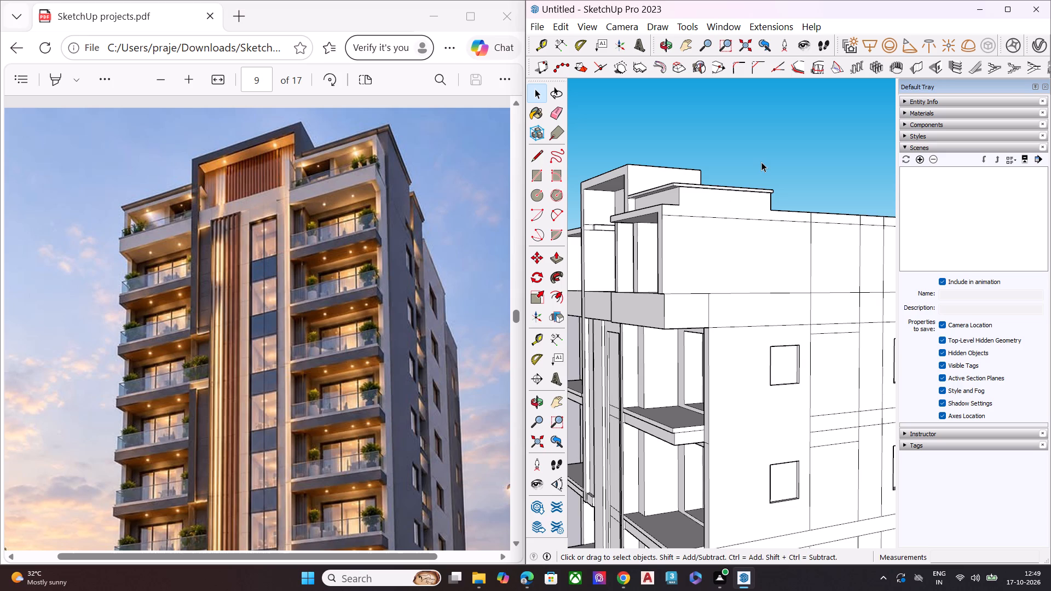
scroll(760, 163, "down", 5)
middle_click_drag(769, 223, 772, 277)
scroll(751, 213, "up", 5)
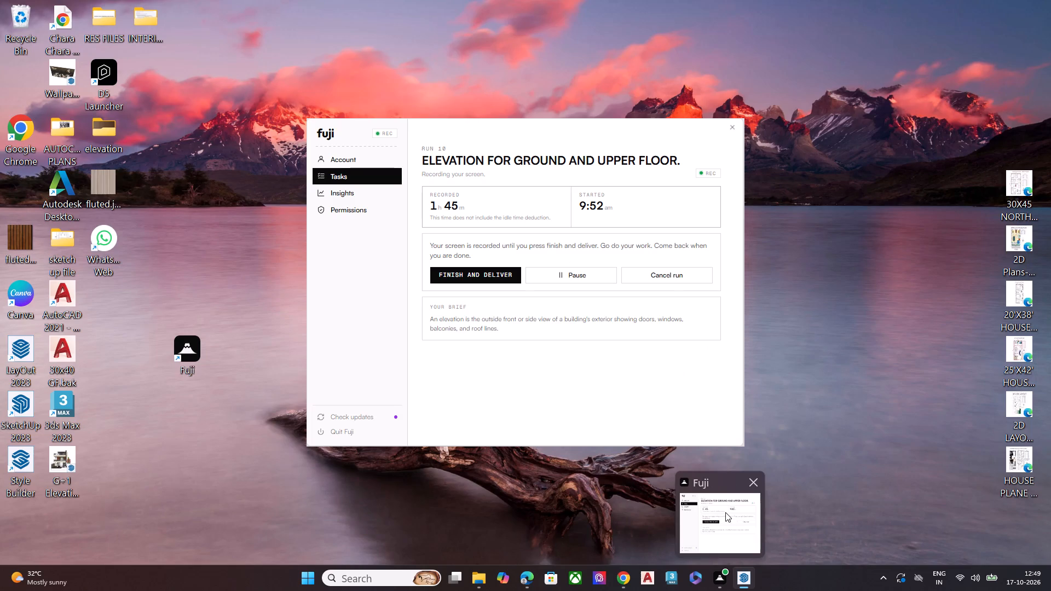
scroll(718, 242, "down", 6)
middle_click_drag(734, 267, 761, 157)
scroll(790, 177, "up", 5)
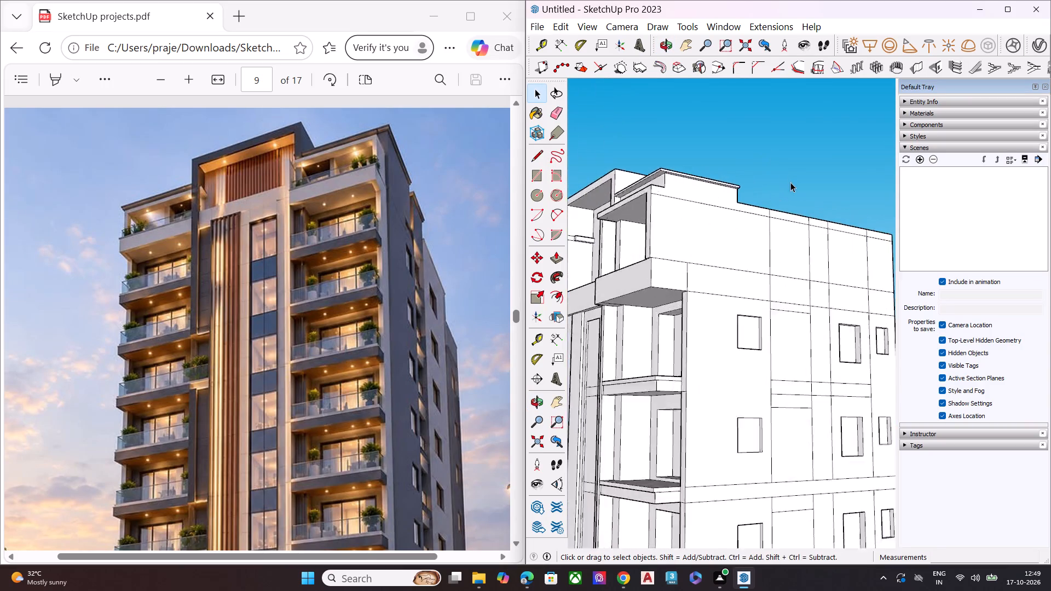
scroll(790, 182, "up", 5)
scroll(783, 172, "down", 4)
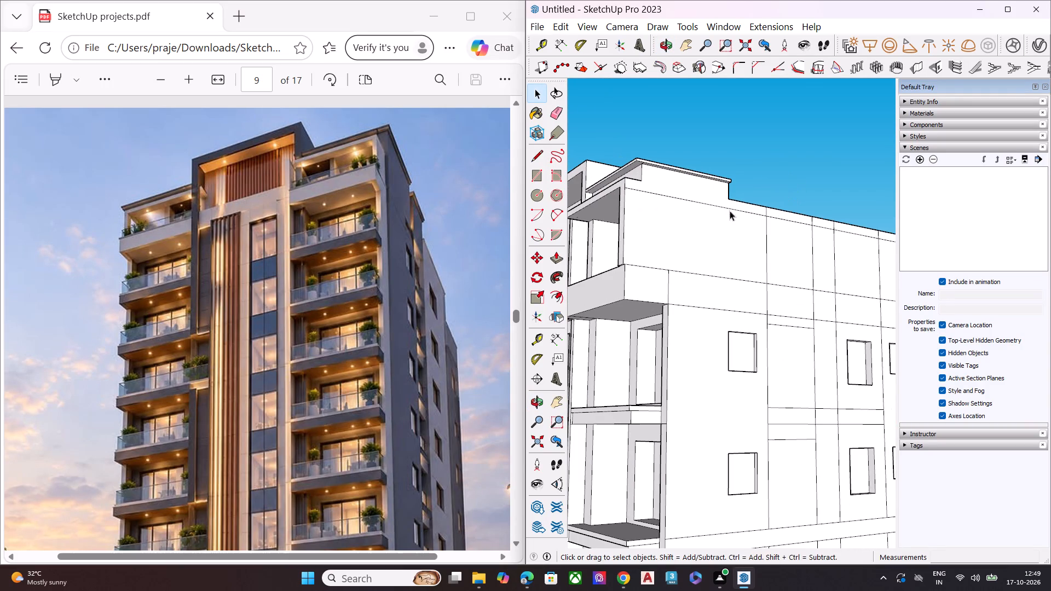
middle_click_drag(635, 222, 763, 262)
scroll(712, 227, "up", 5)
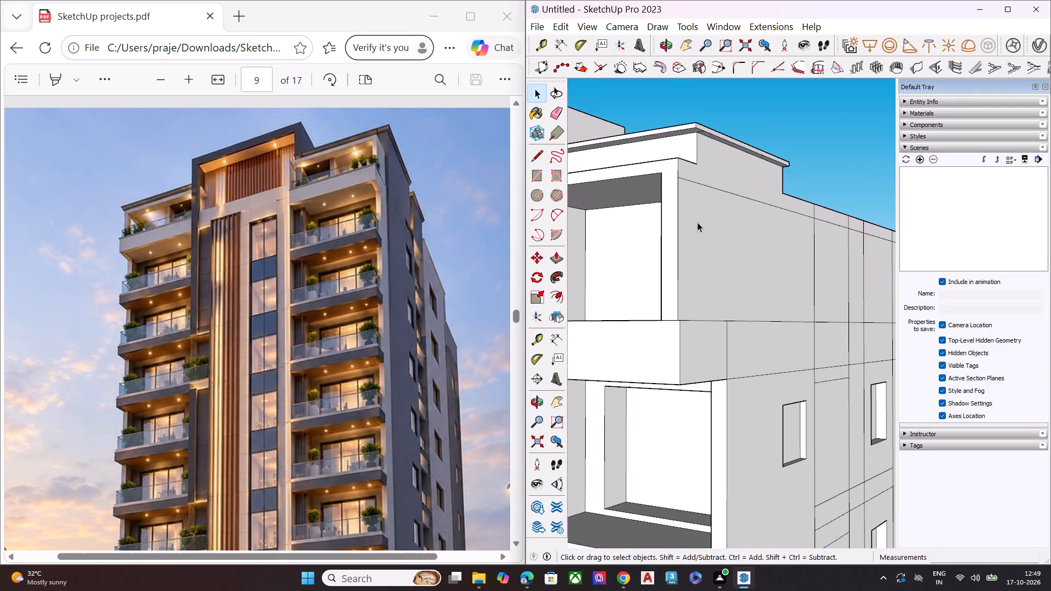
middle_click_drag(744, 266, 707, 294)
key("l")
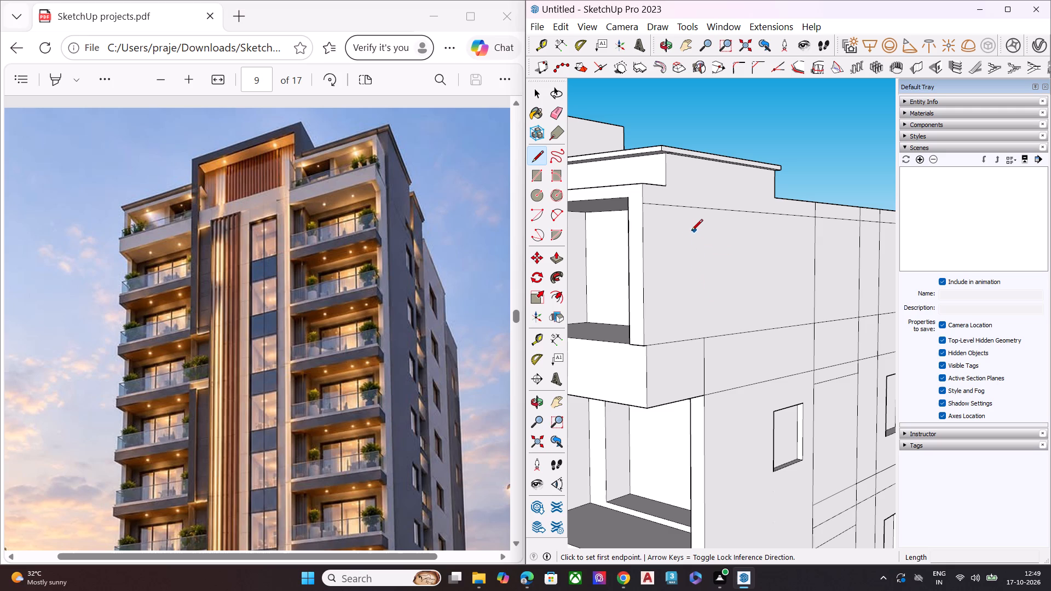
key("space")
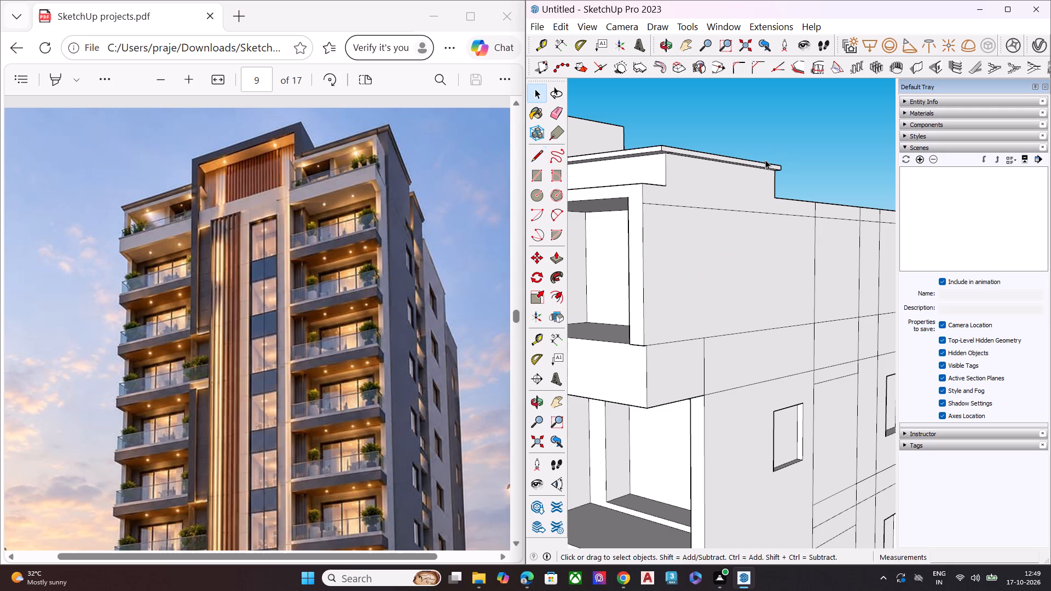
scroll(796, 191, "down", 7)
middle_click_drag(759, 237, 773, 264)
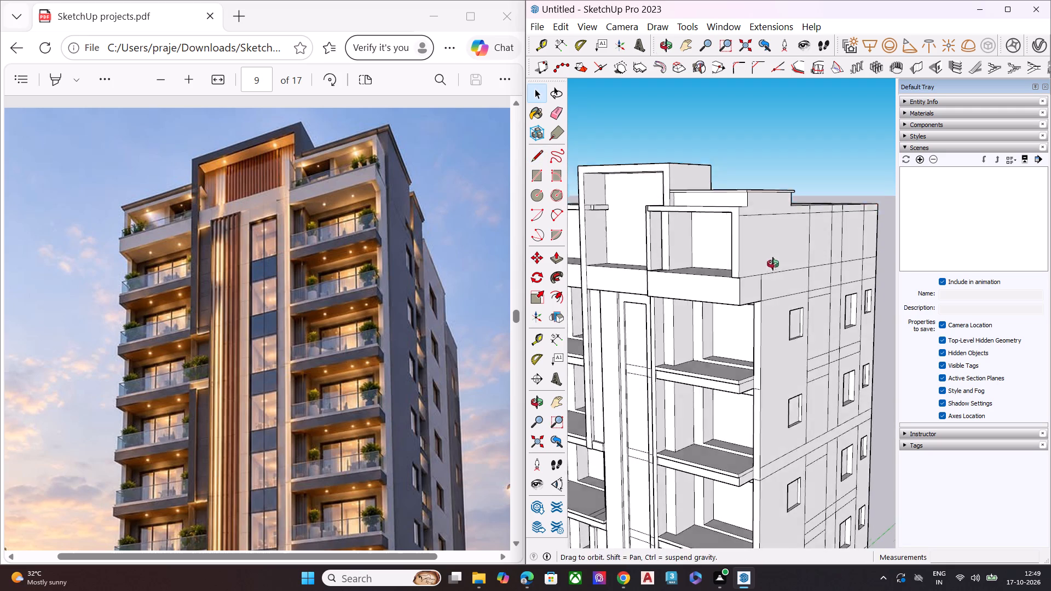
middle_click_drag(773, 264, 771, 265)
scroll(695, 196, "up", 7)
scroll(779, 148, "down", 5)
middle_click_drag(807, 187, 804, 187)
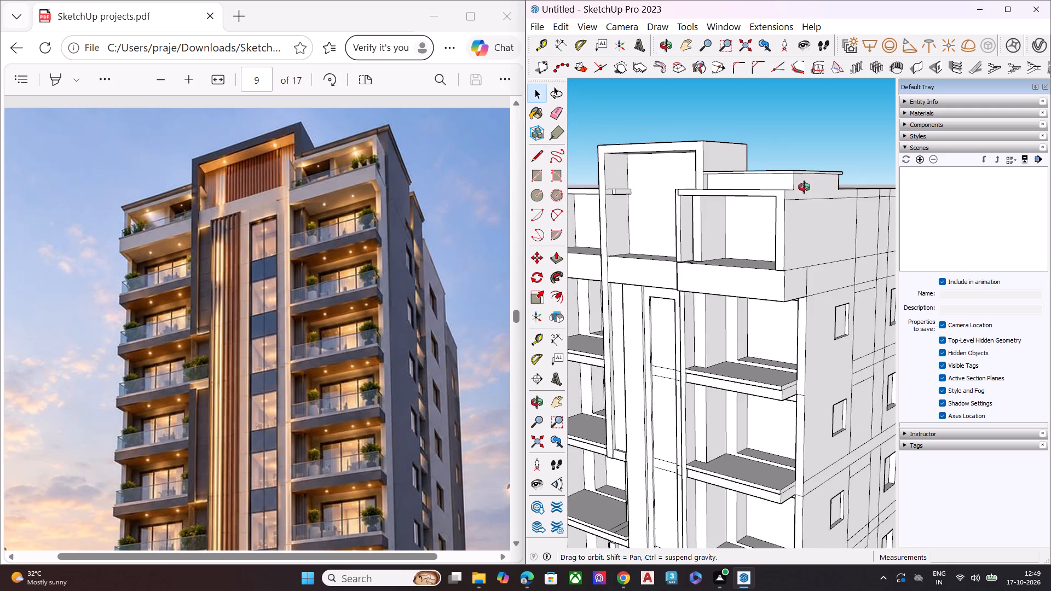
middle_click_drag(804, 187, 770, 186)
scroll(755, 161, "up", 2)
scroll(757, 159, "down", 2)
scroll(757, 159, "up", 6)
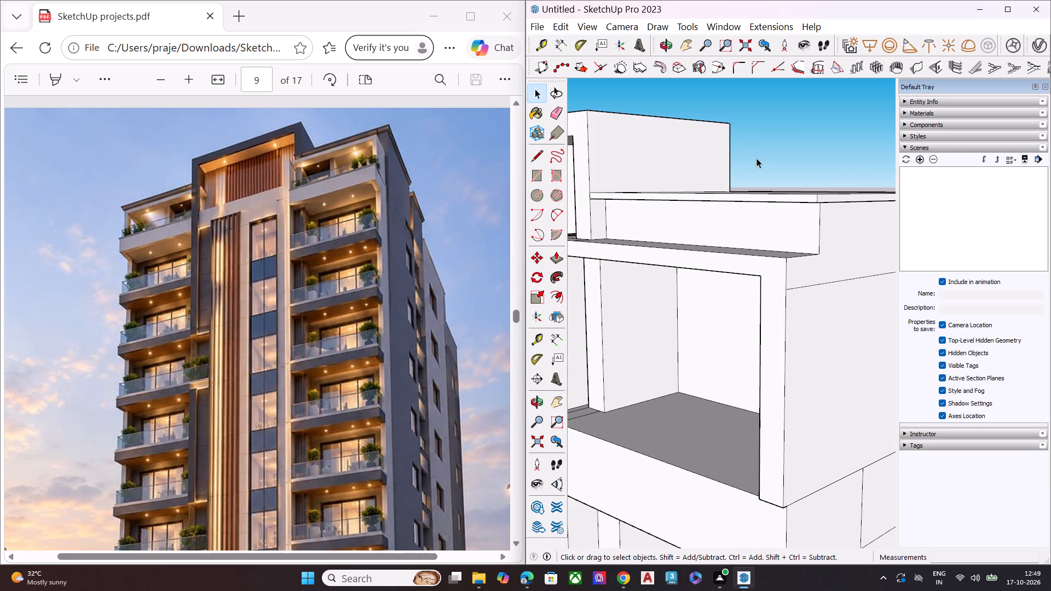
scroll(757, 158, "down", 6)
middle_click_drag(783, 247, 776, 210)
scroll(780, 194, "up", 8)
scroll(763, 210, "down", 5)
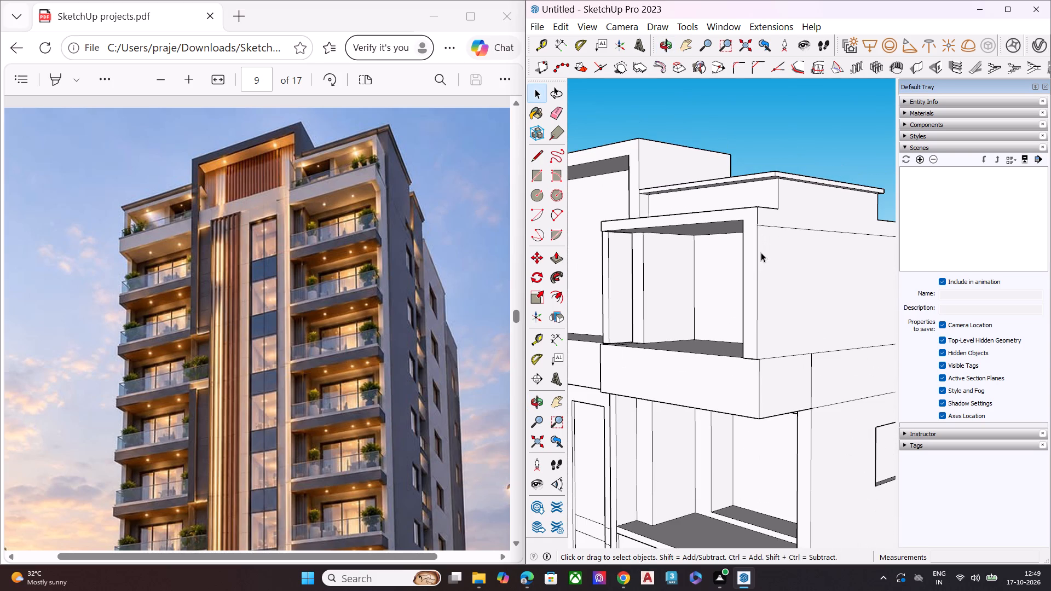
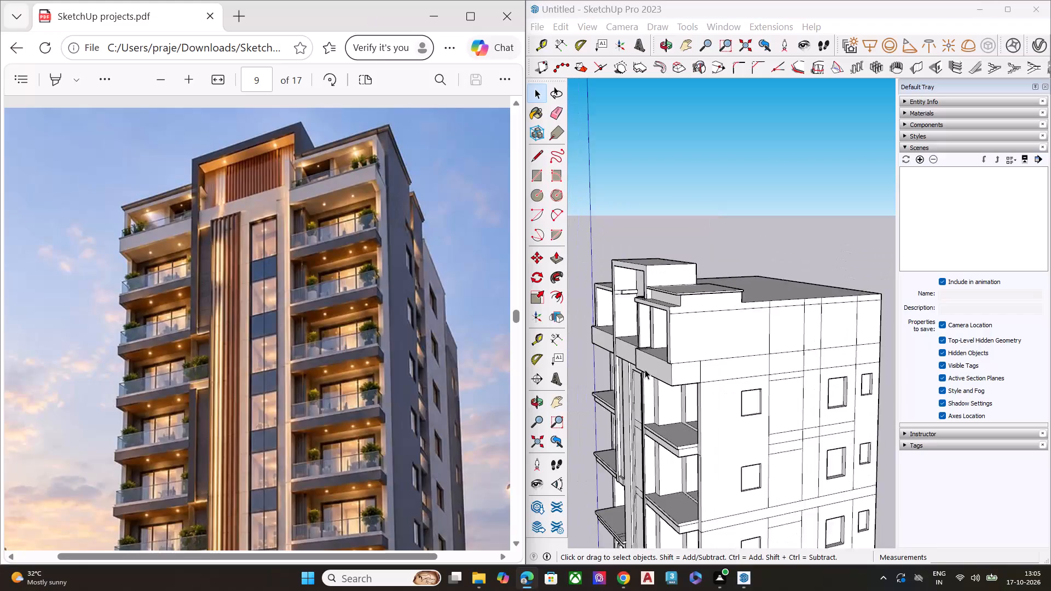
Examine the whole tower and its set-back roof from several angles against the upper and lower floors of the reference image.
middle_click_drag(681, 422, 700, 315)
scroll(706, 327, "down", 11)
scroll(717, 556, "up", 3)
scroll(707, 335, "down", 3)
scroll(707, 335, "up", 1)
scroll(707, 335, "down", 3)
scroll(707, 335, "up", 1)
scroll(707, 335, "down", 2)
scroll(707, 470, "up", 4)
scroll(704, 513, "down", 2)
scroll(703, 516, "up", 2)
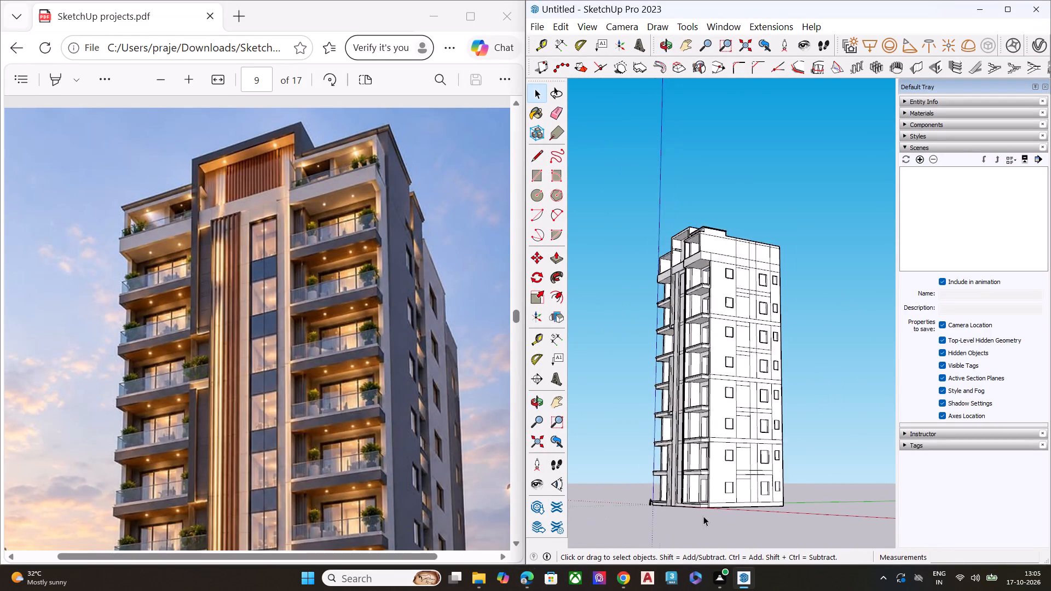
scroll(703, 516, "up", 2)
scroll(677, 390, "up", 11)
scroll(649, 311, "down", 1)
scroll(649, 311, "up", 1)
scroll(648, 326, "down", 3)
scroll(643, 352, "up", 1)
scroll(642, 356, "down", 2)
middle_click_drag(707, 281, 787, 486)
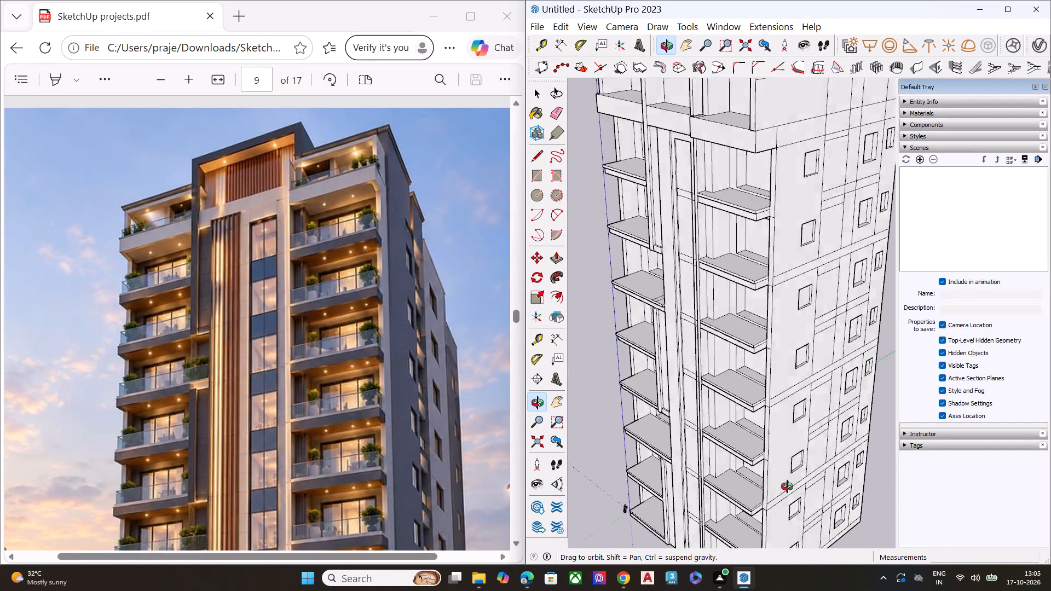
middle_click_drag(787, 486, 887, 481)
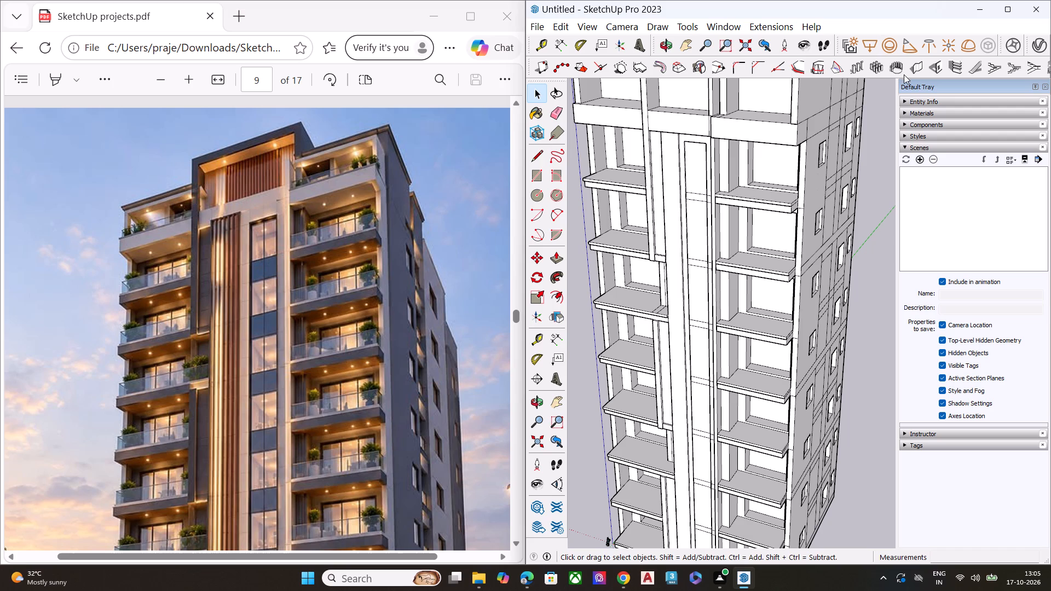
scroll(926, 83, "down", 14)
middle_click_drag(731, 327, 726, 326)
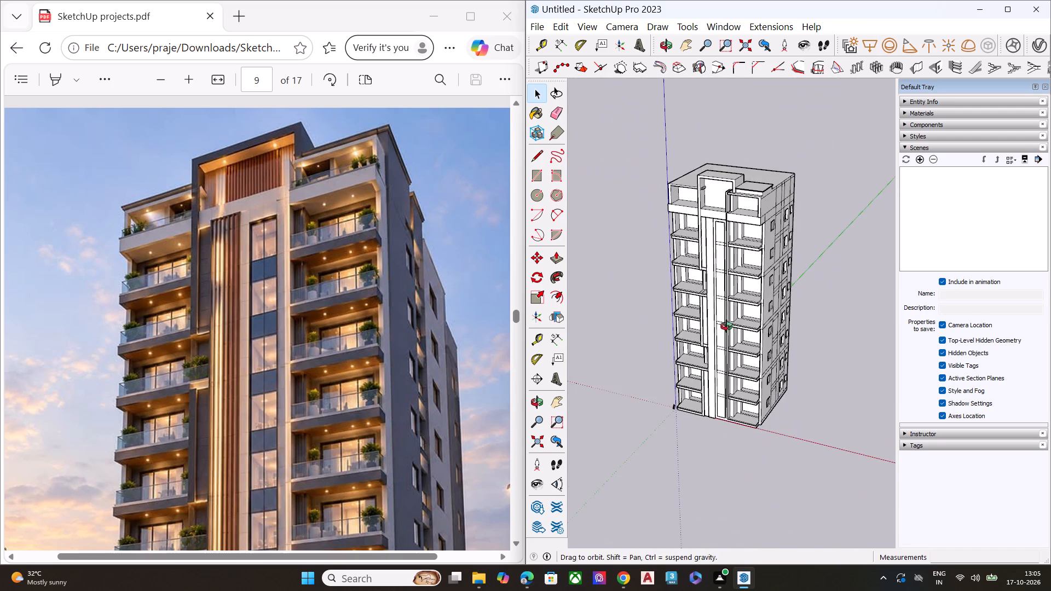
middle_click_drag(726, 326, 646, 270)
scroll(360, 346, "down", 5)
scroll(349, 351, "up", 1)
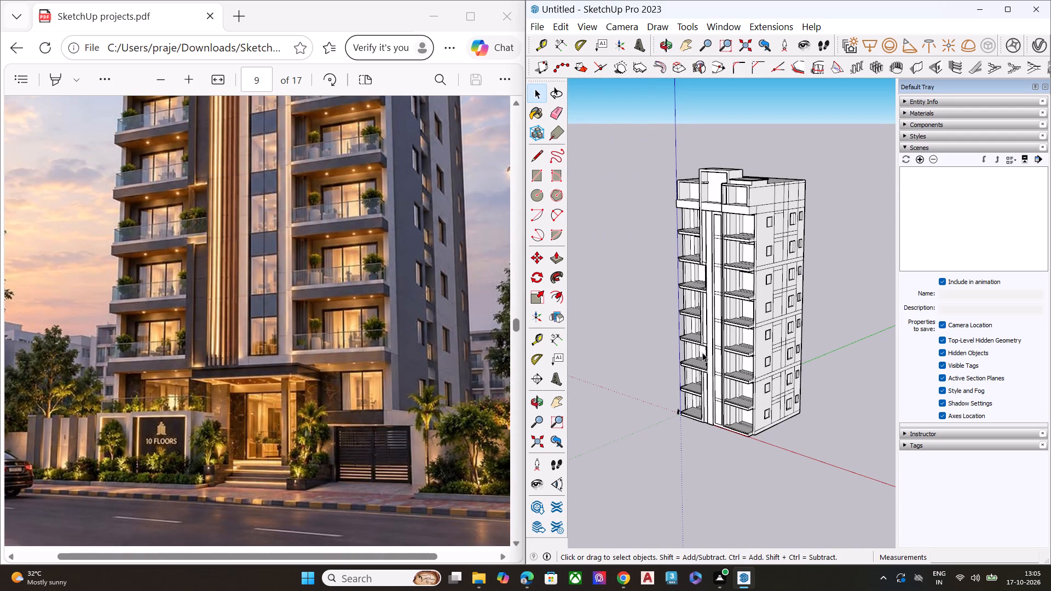
scroll(711, 343, "up", 5)
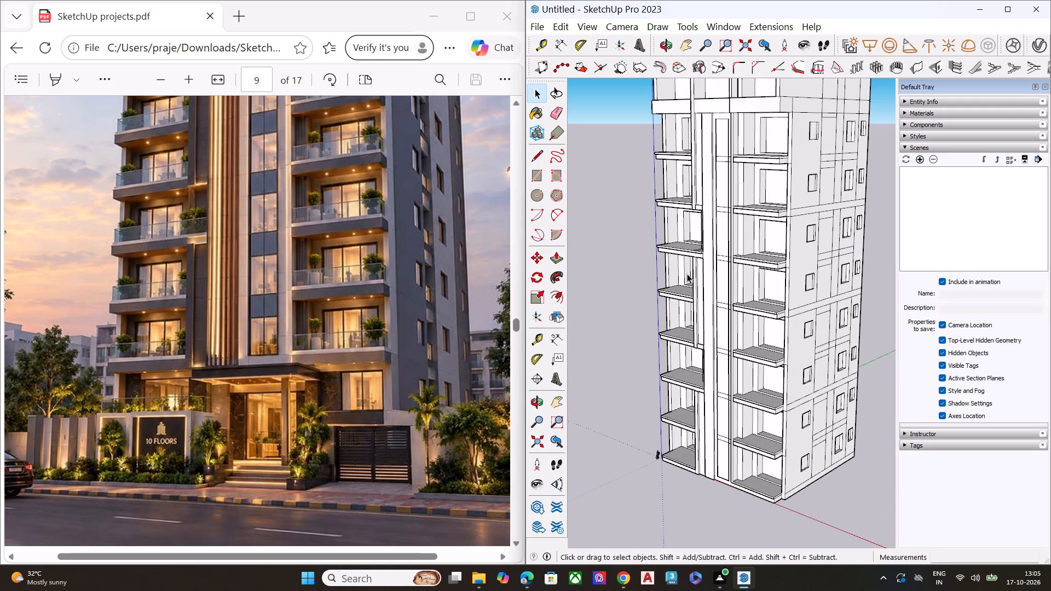
scroll(687, 298, "down", 4)
middle_click_drag(686, 207, 763, 414)
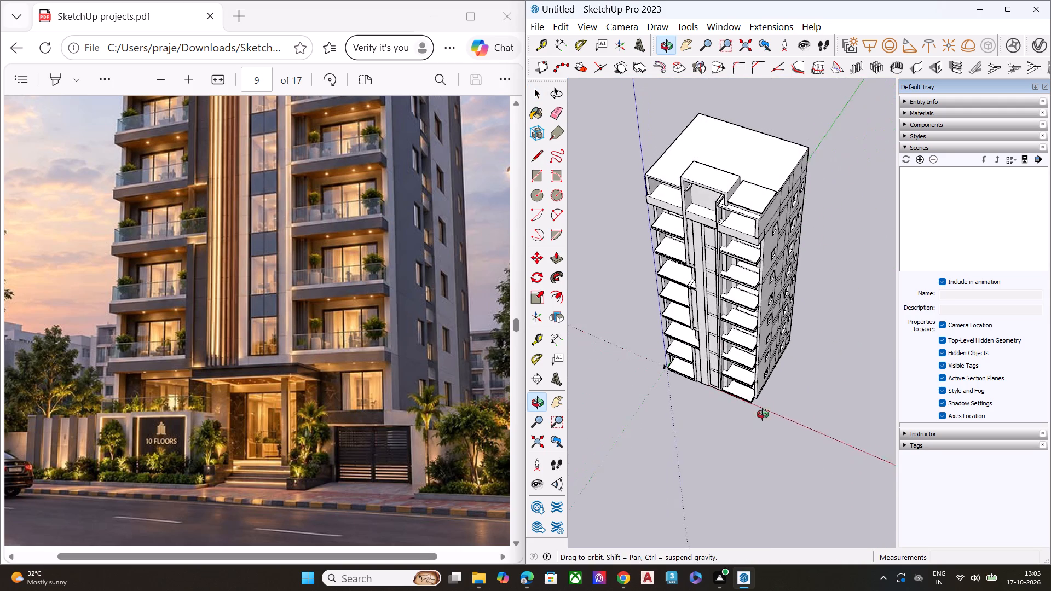
middle_click_drag(763, 414, 800, 462)
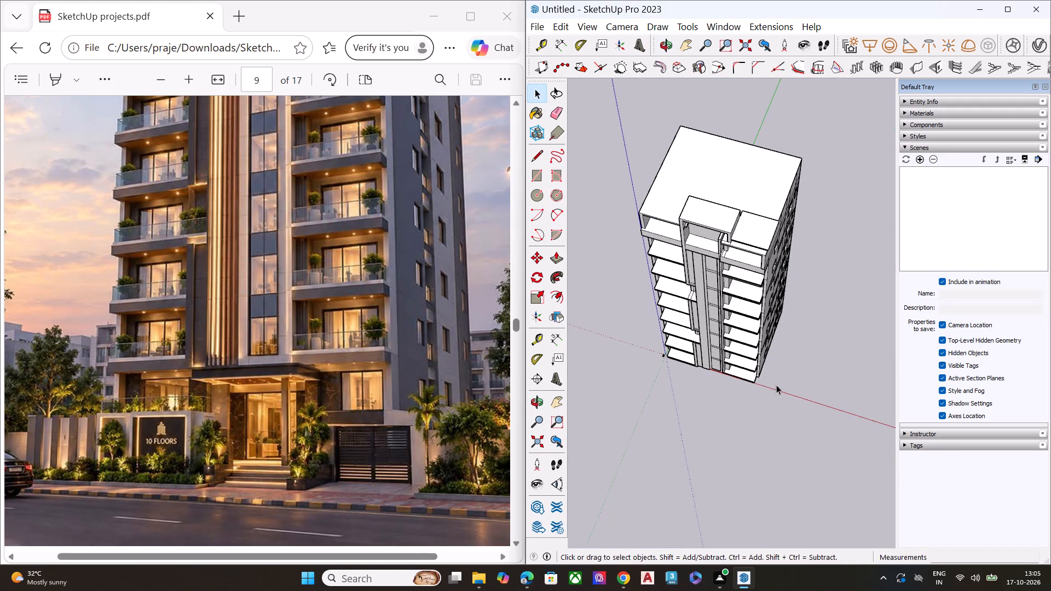
middle_click_drag(792, 315, 614, 189)
scroll(761, 125, "up", 1)
scroll(760, 134, "down", 1)
scroll(760, 136, "up", 2)
scroll(753, 148, "down", 1)
scroll(752, 149, "up", 5)
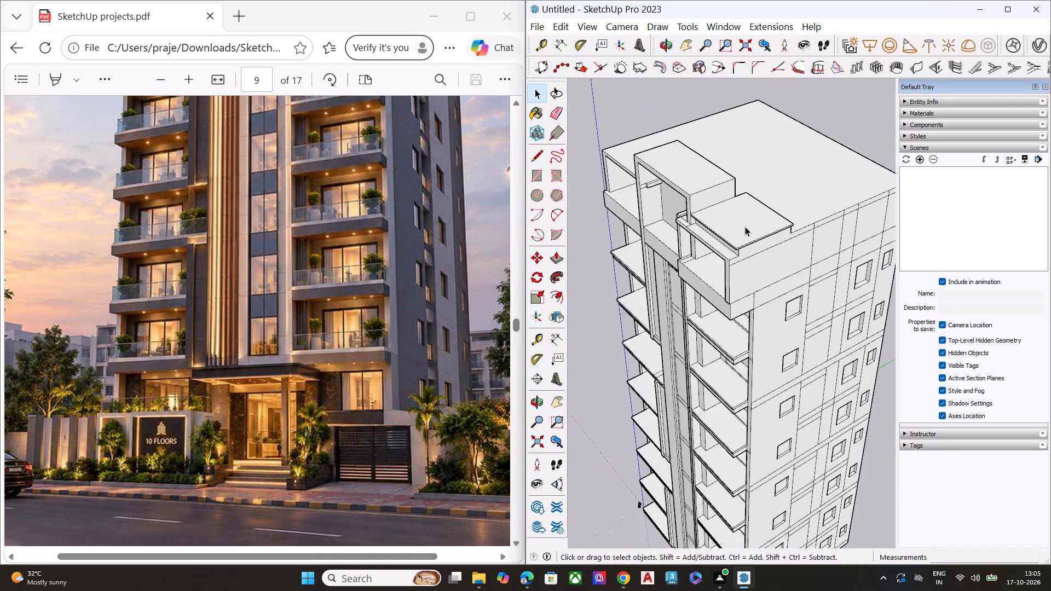
middle_click_drag(735, 210, 769, 100)
scroll(765, 136, "up", 5)
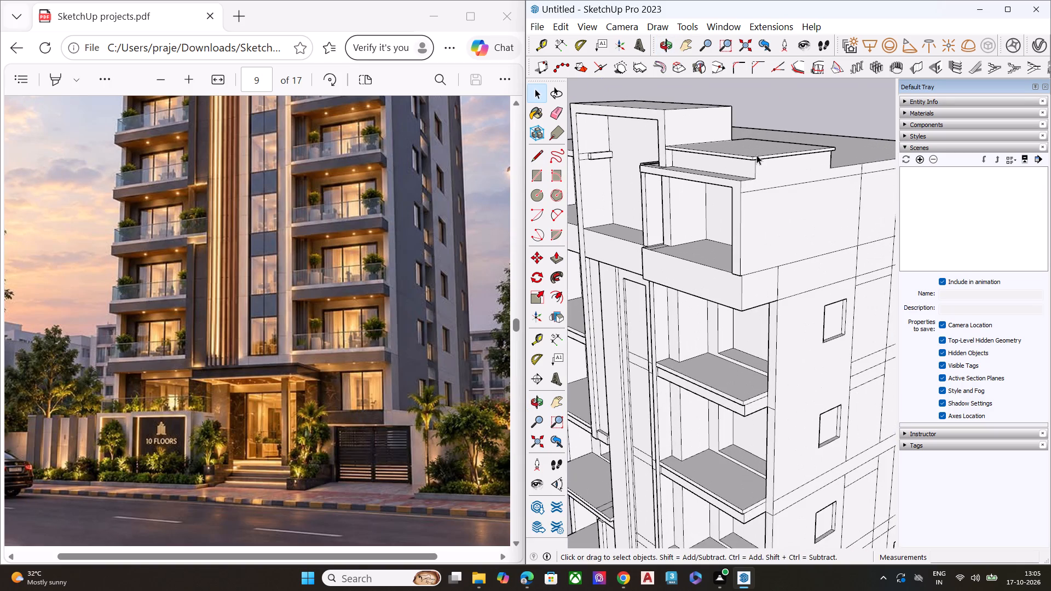
scroll(567, 272, "up", 4)
scroll(500, 282, "up", 2)
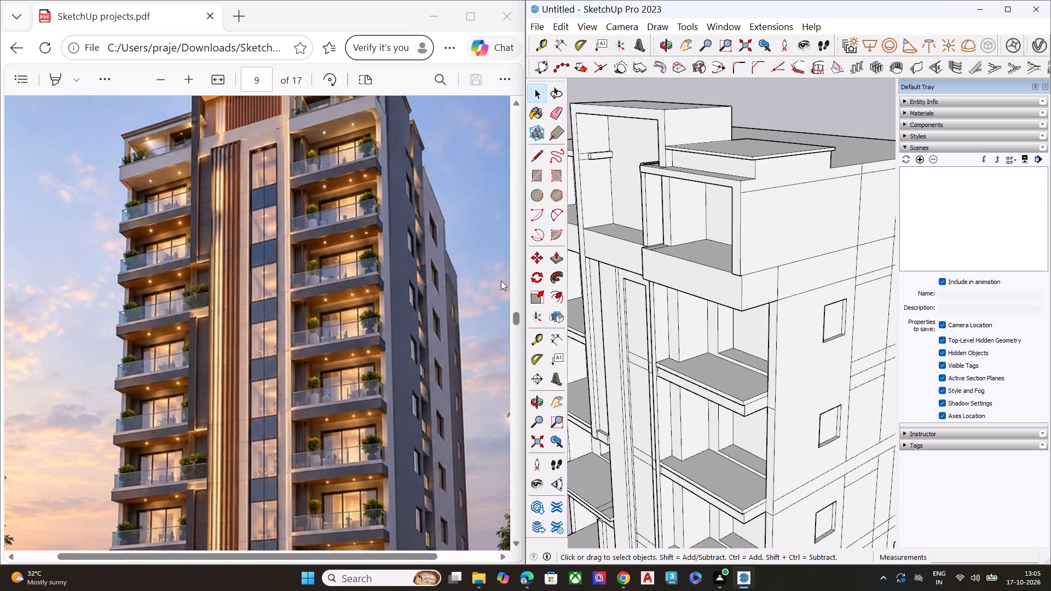
Delete the stray horizontal edge near the top of the side wall beside the right top balcony.
middle_click_drag(800, 189, 806, 137)
scroll(793, 143, "up", 3)
scroll(789, 149, "down", 1)
scroll(784, 152, "up", 1)
scroll(784, 154, "down", 1)
scroll(783, 155, "up", 1)
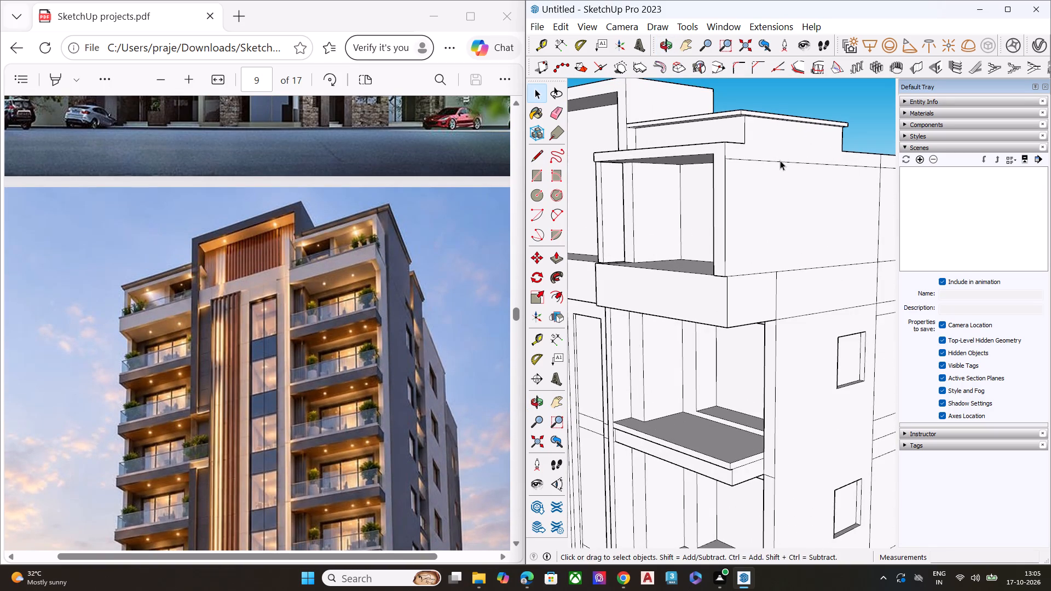
left_click(780, 160)
key("Delete")
Draw a line about 57' 7 11/16" long across the main roof, from the raised block's base corner to the rear roof edge.
scroll(751, 163, "down", 3)
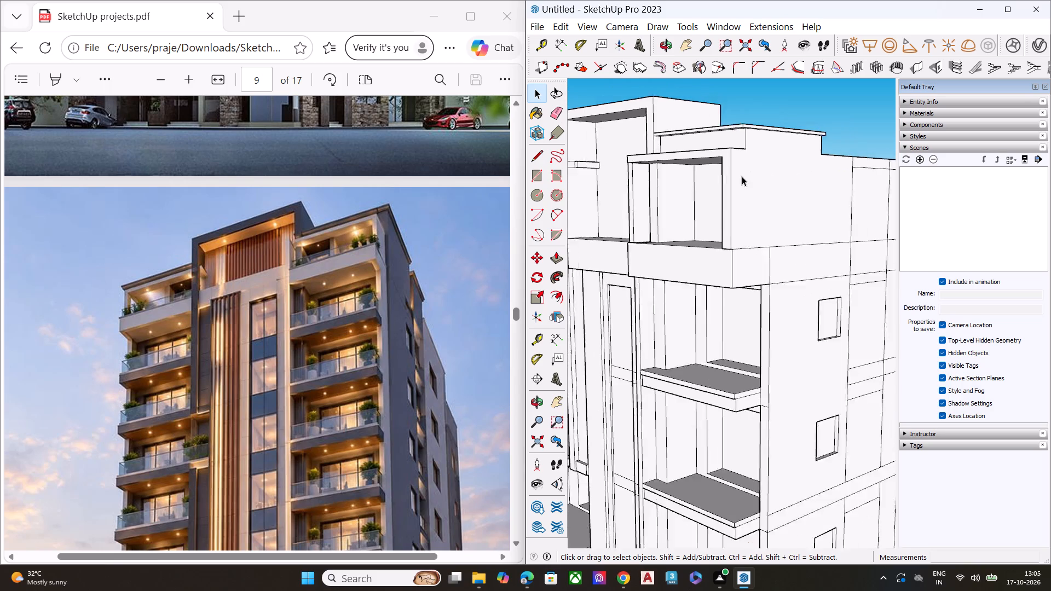
scroll(742, 176, "down", 7)
middle_click_drag(809, 218, 775, 276)
scroll(800, 232, "up", 1)
scroll(825, 130, "up", 3)
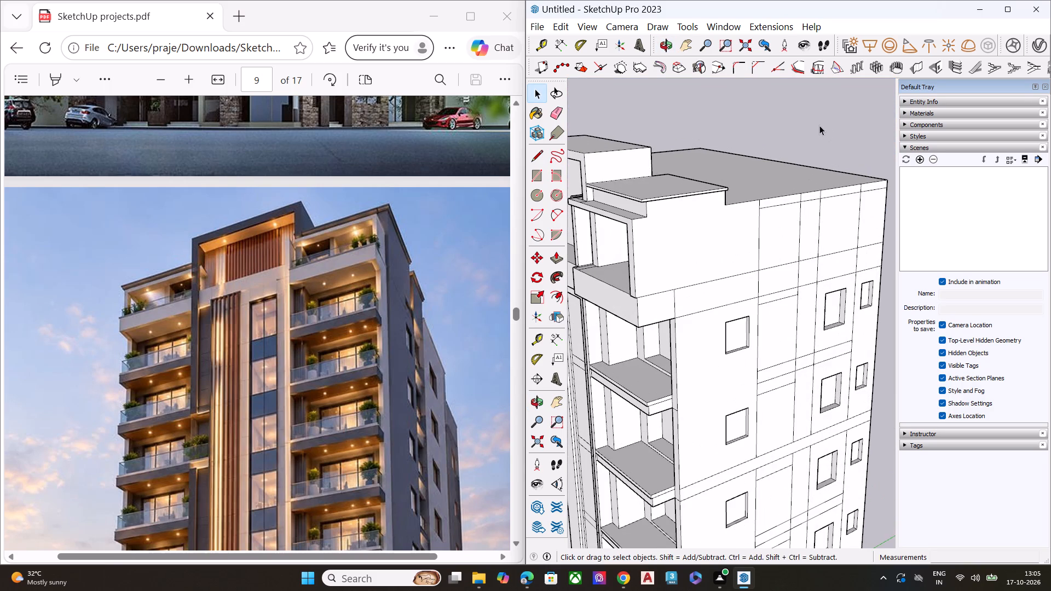
middle_click_drag(771, 194, 665, 189)
scroll(741, 185, "up", 6)
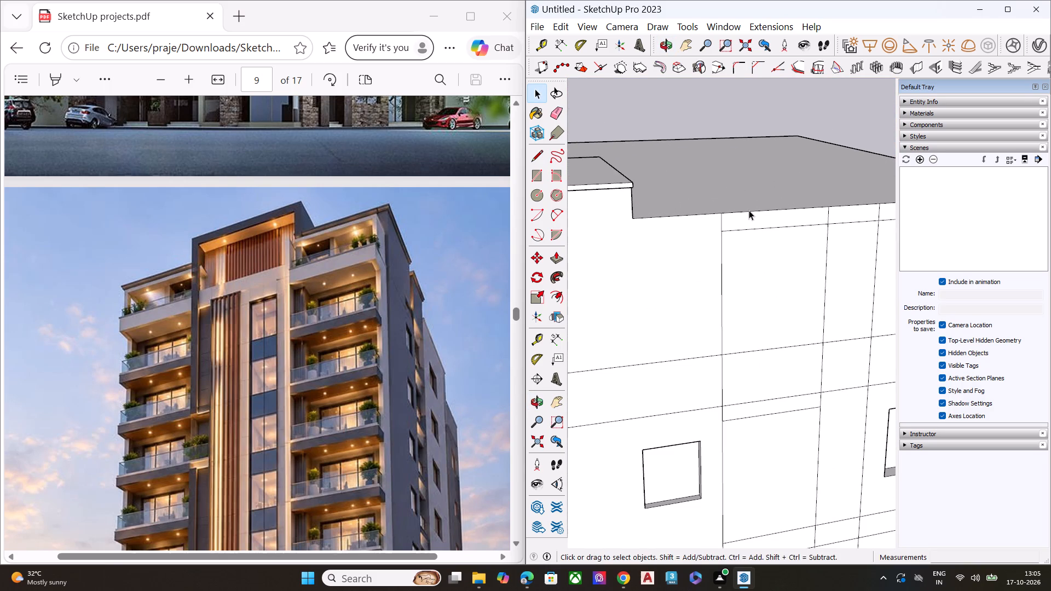
middle_click_drag(749, 200, 697, 309)
scroll(749, 200, "up", 1)
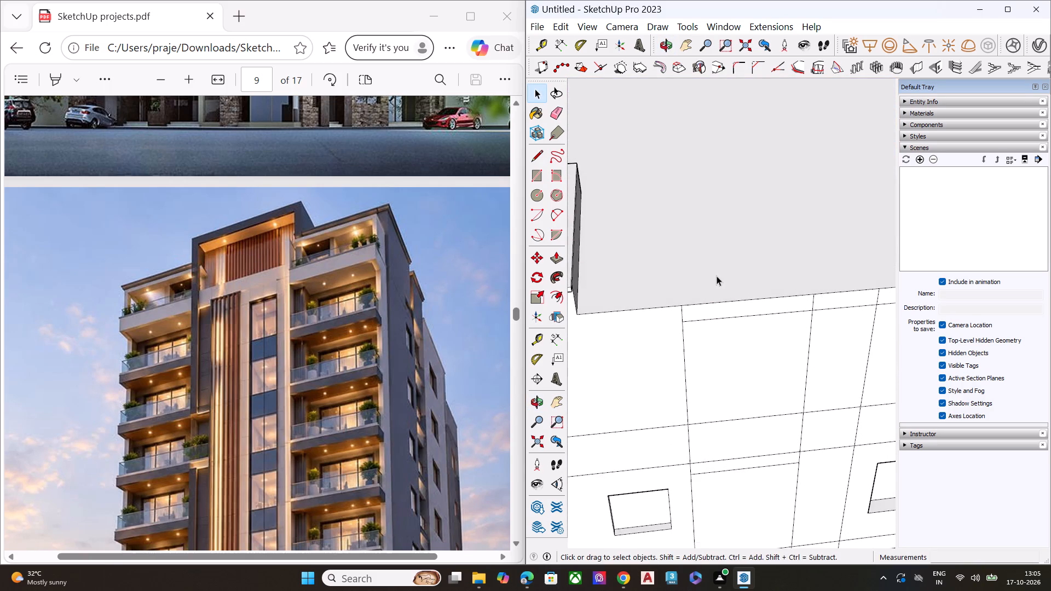
scroll(717, 276, "down", 1)
scroll(717, 276, "up", 1)
scroll(717, 276, "down", 4)
key("l")
middle_click_drag(631, 221, 552, 244)
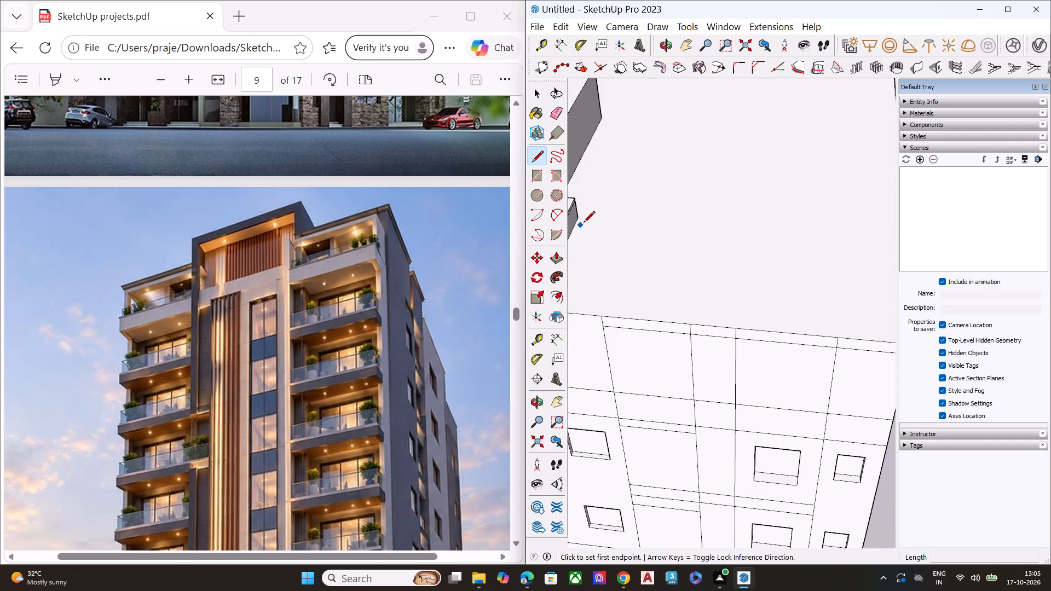
scroll(696, 176, "down", 1)
scroll(757, 159, "down", 6)
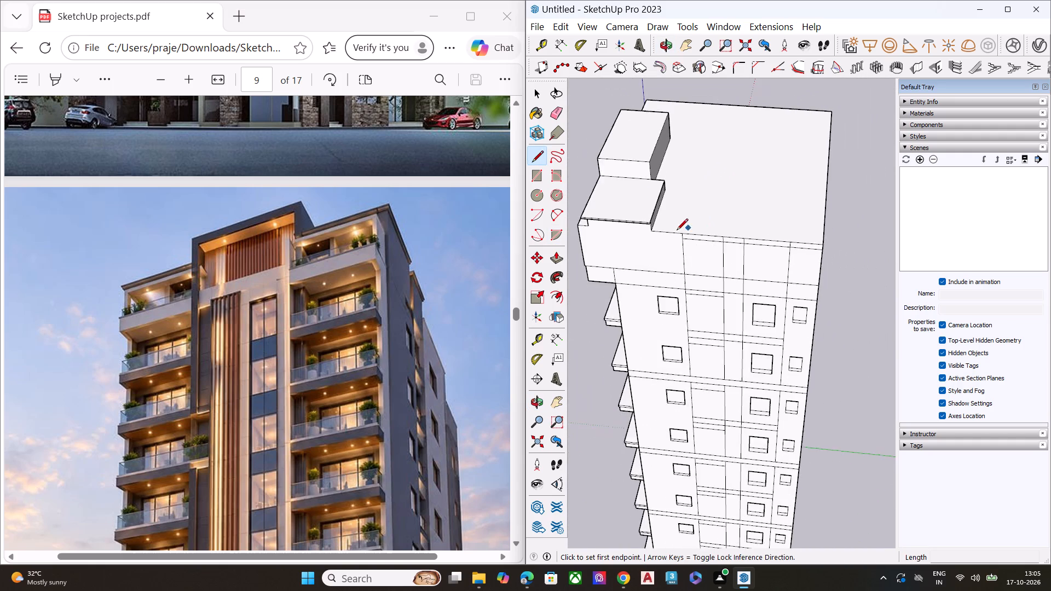
scroll(675, 231, "up", 9)
scroll(666, 150, "up", 3)
scroll(665, 150, "down", 1)
scroll(665, 150, "up", 10)
middle_click_drag(661, 132, 554, 192)
scroll(561, 199, "up", 4)
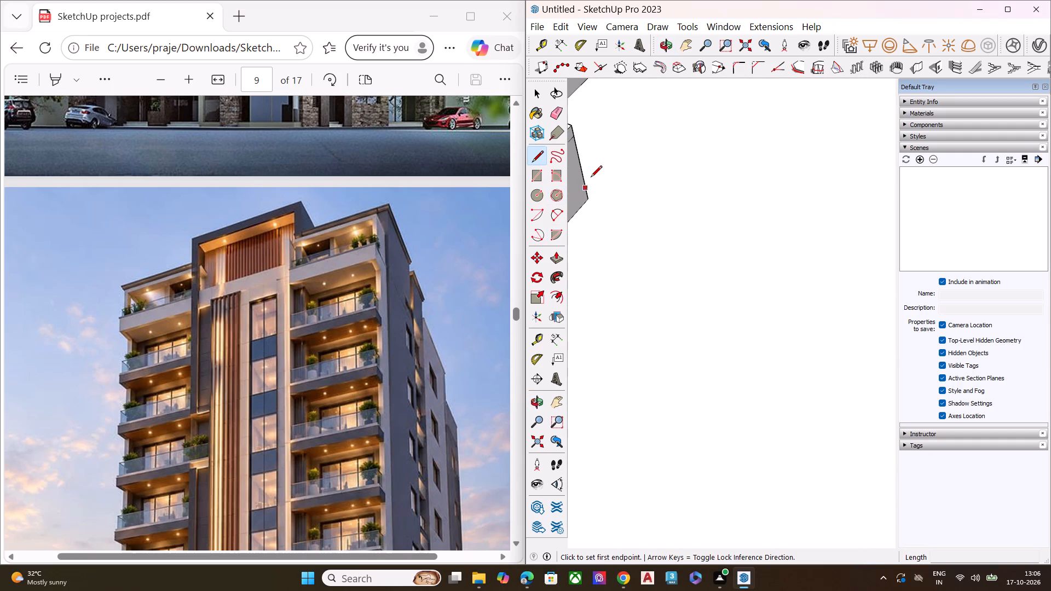
scroll(591, 178, "up", 1)
scroll(592, 174, "down", 1)
scroll(592, 173, "up", 7)
scroll(645, 177, "down", 4)
left_click(602, 216)
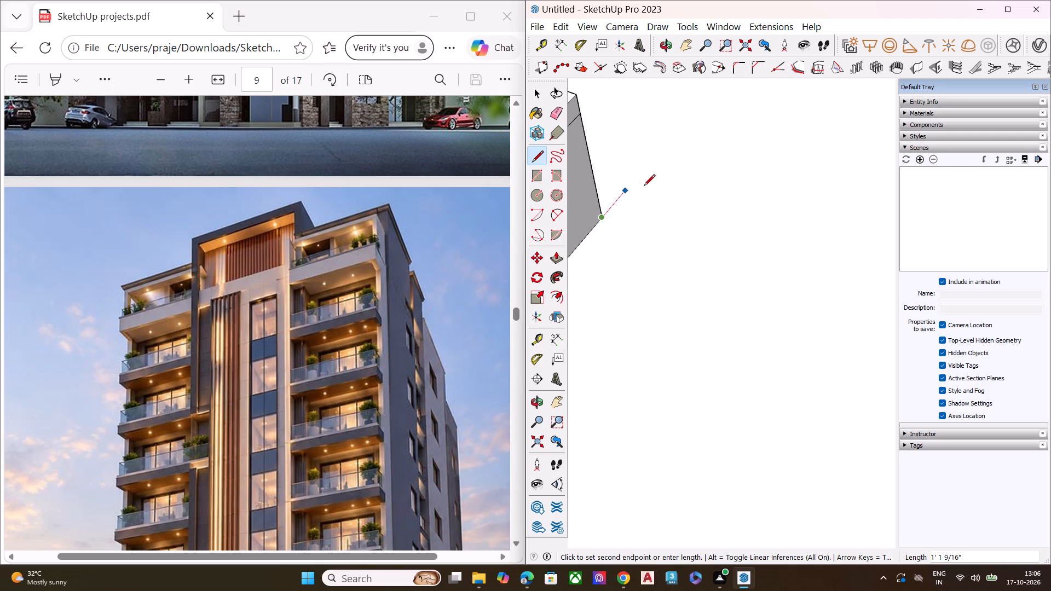
scroll(665, 168, "down", 15)
scroll(644, 172, "down", 10)
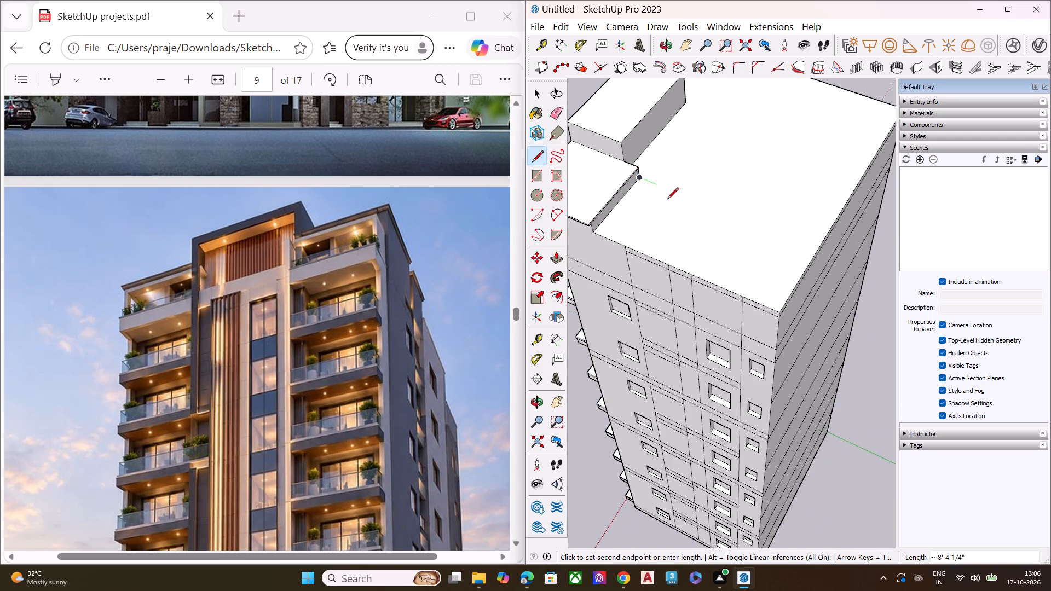
left_click(817, 246)
key("space")
Delete the vertical wall edge beside the middle window in the side wall's uppermost window row.
middle_click_drag(736, 259, 851, 252)
middle_click_drag(777, 273, 777, 272)
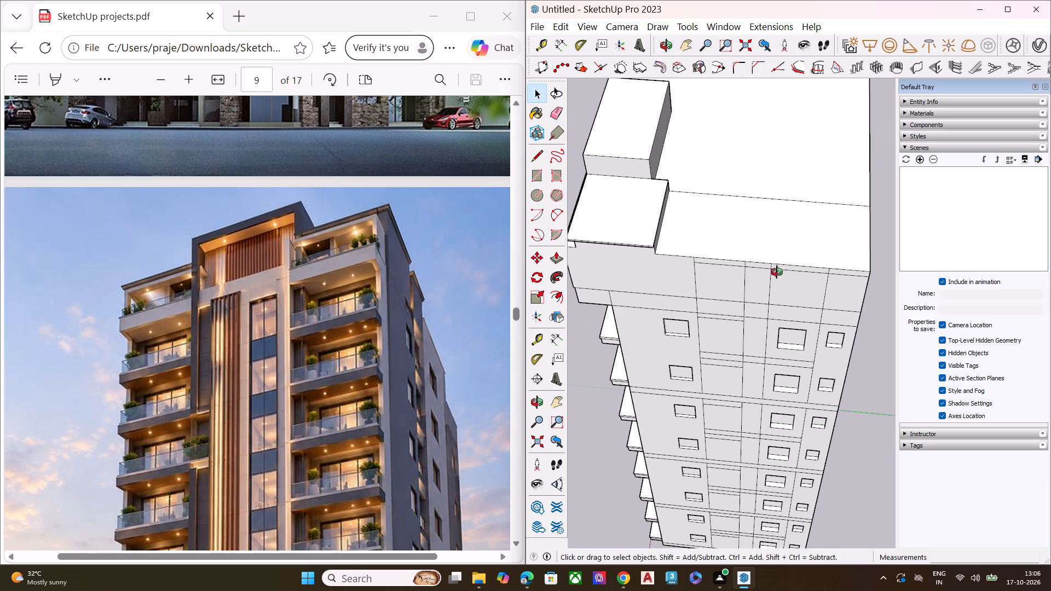
middle_click_drag(777, 272, 773, 265)
scroll(772, 263, "up", 5)
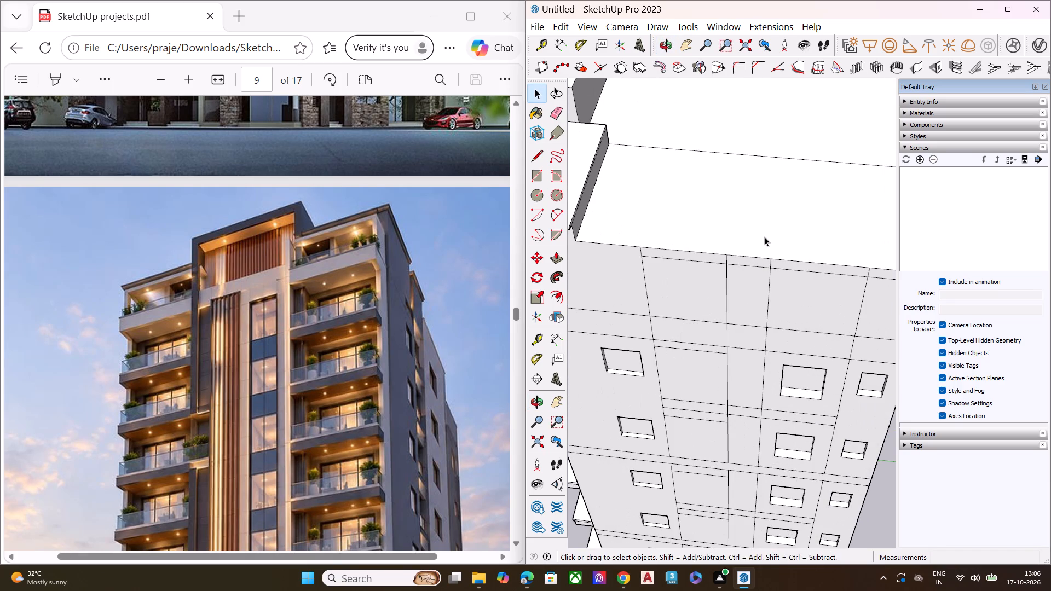
scroll(764, 236, "down", 3)
scroll(769, 289, "up", 3)
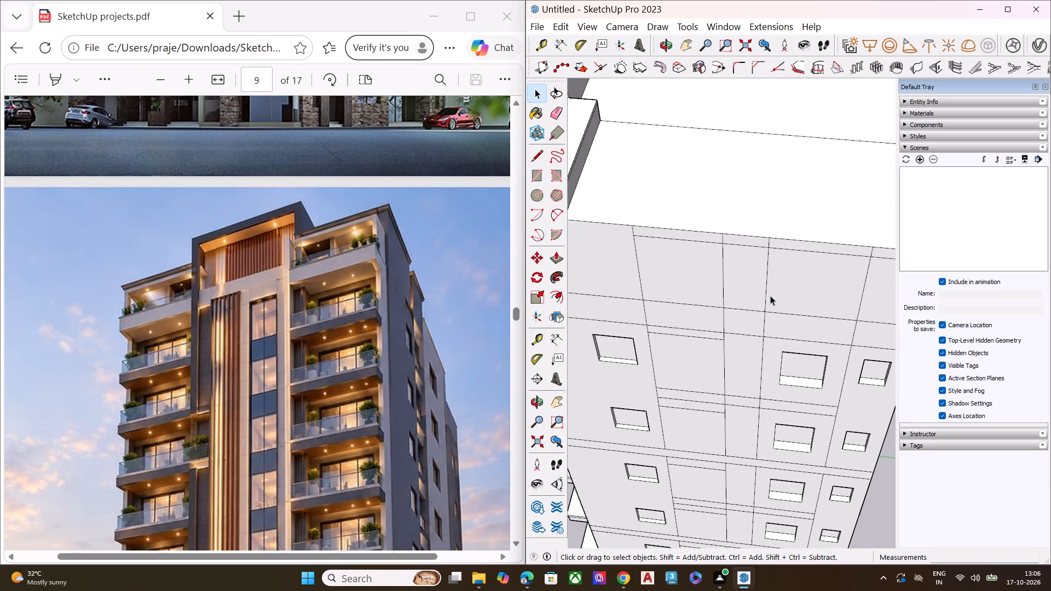
scroll(752, 287, "down", 4)
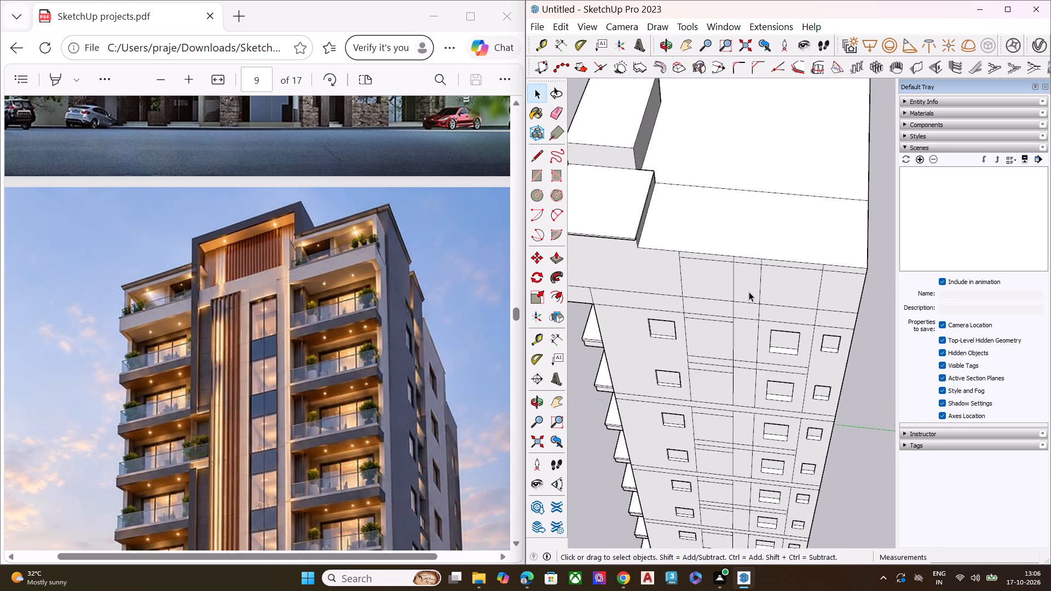
scroll(749, 292, "down", 2)
middle_click_drag(764, 334, 757, 215)
scroll(763, 224, "up", 6)
left_click(741, 242)
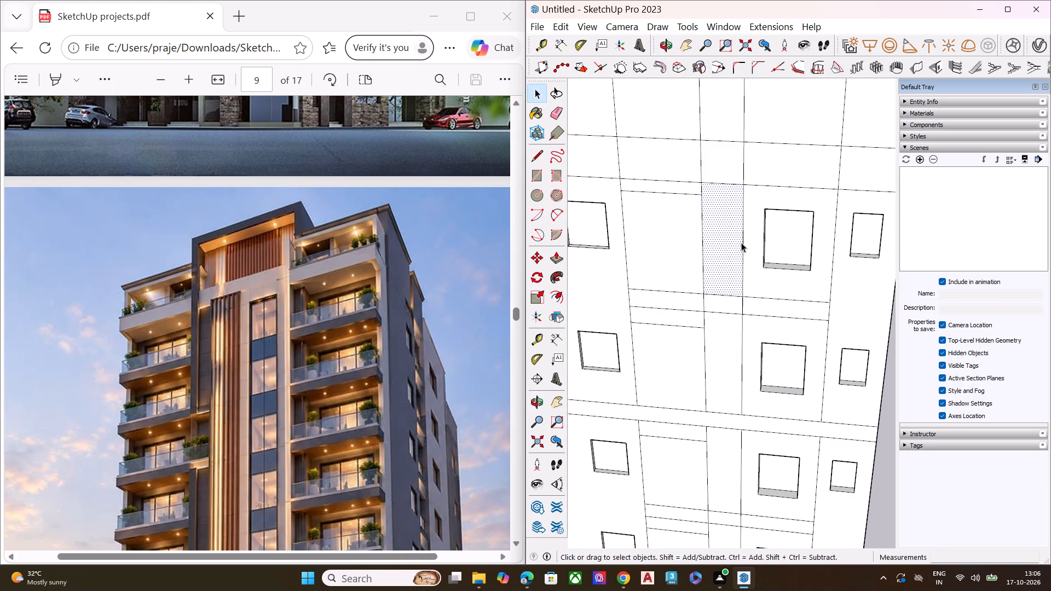
left_click(743, 242)
key("Delete")
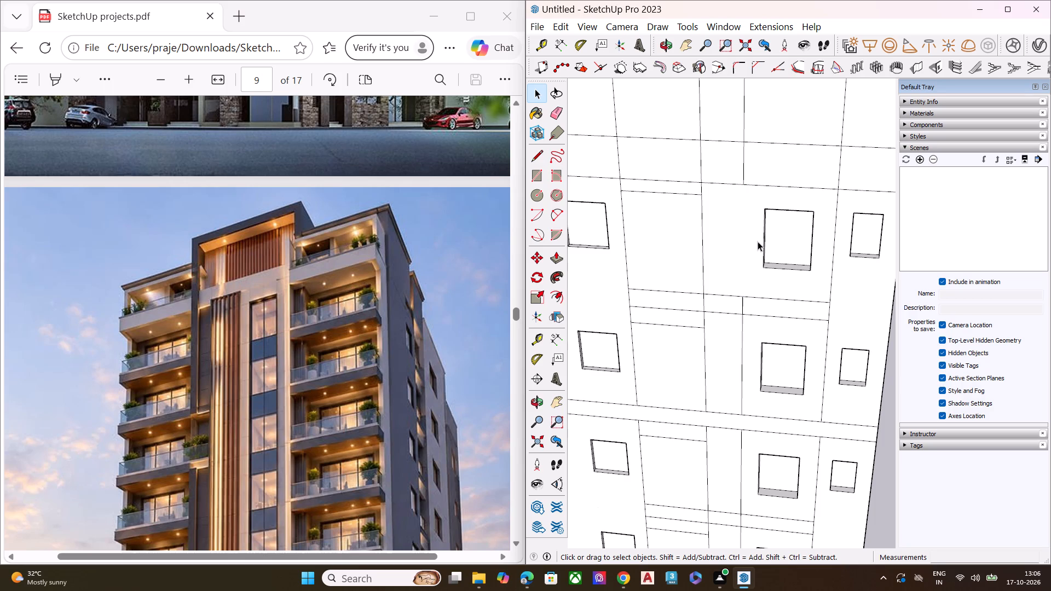
Widen the uppermost middle window on the side wall by pushing its front-side reveal face about 5' 6 5/8" toward the balconies.
middle_click_drag(758, 241, 730, 270)
scroll(752, 262, "up", 9)
middle_click_drag(742, 274, 703, 288)
scroll(703, 288, "up", 5)
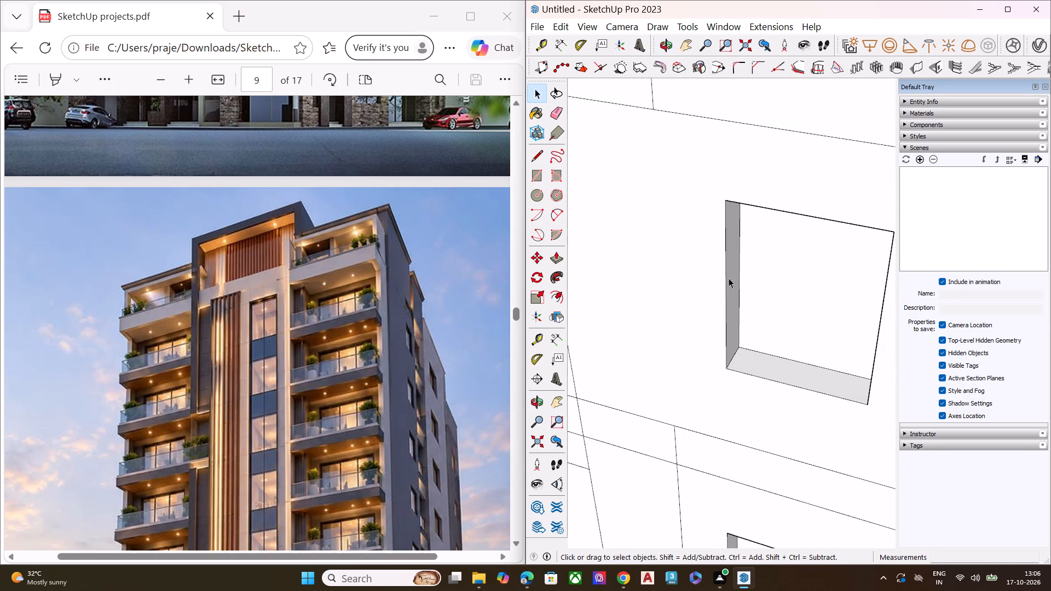
left_click(737, 277)
key("p")
left_click(736, 278)
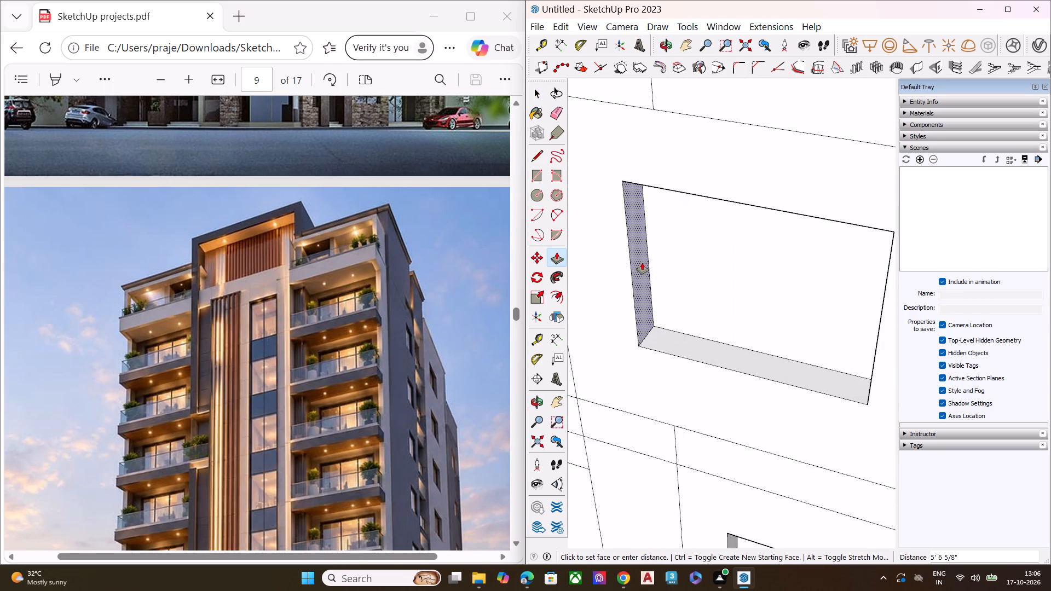
left_click(639, 262)
key("space")
Delete the vertical wall edge beside the middle window in the second window row from the top.
scroll(740, 240, "down", 1)
scroll(740, 240, "up", 1)
scroll(740, 240, "down", 4)
middle_click_drag(763, 248, 798, 199)
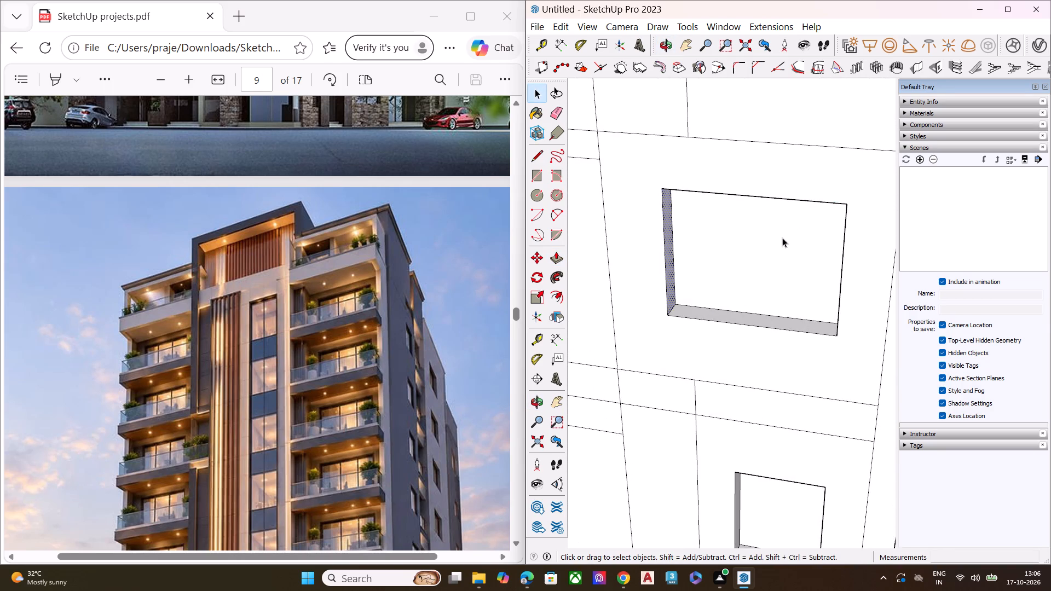
scroll(767, 235, "down", 4)
middle_click_drag(769, 235, 798, 225)
scroll(765, 206, "down", 8)
scroll(739, 303, "up", 7)
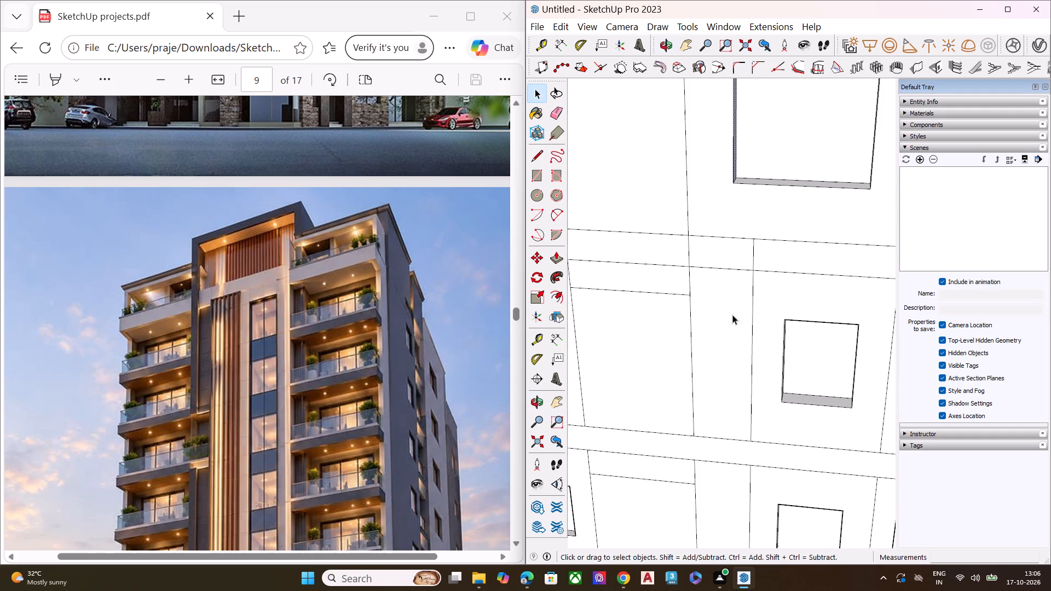
left_click(753, 304)
key("Delete")
Widen the second-row middle window by pushing its front-side reveal face until it lines up with the widened window above.
scroll(799, 343, "up", 1)
middle_click_drag(785, 350, 719, 363)
scroll(717, 365, "up", 4)
left_click(734, 369)
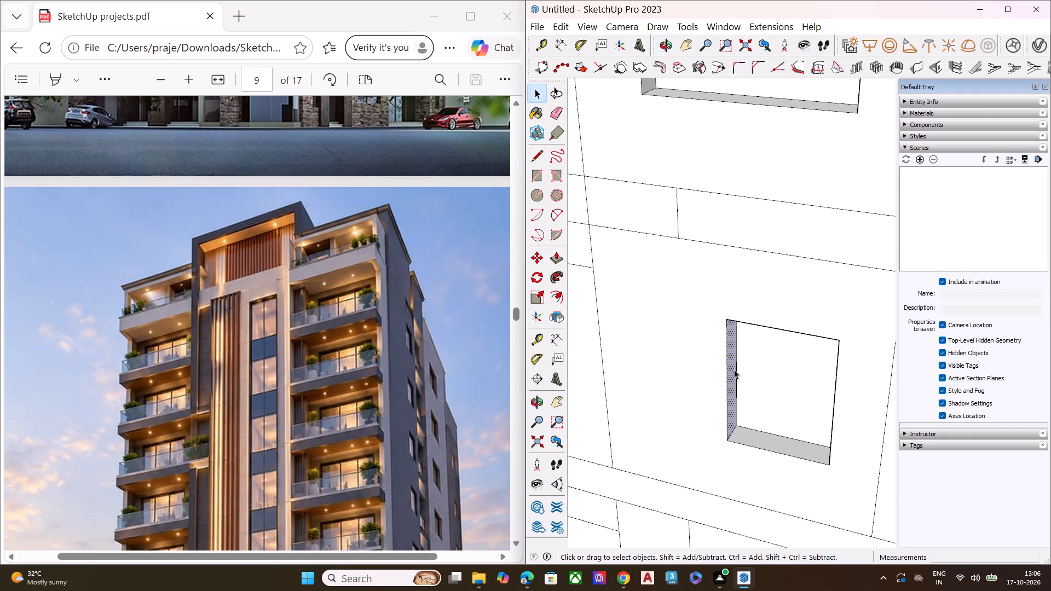
key("p")
left_click(730, 367)
scroll(713, 327, "down", 7)
left_click(678, 183)
key("space")
Delete the vertical wall edge beside the middle window in the third window row from the top.
scroll(704, 196, "down", 6)
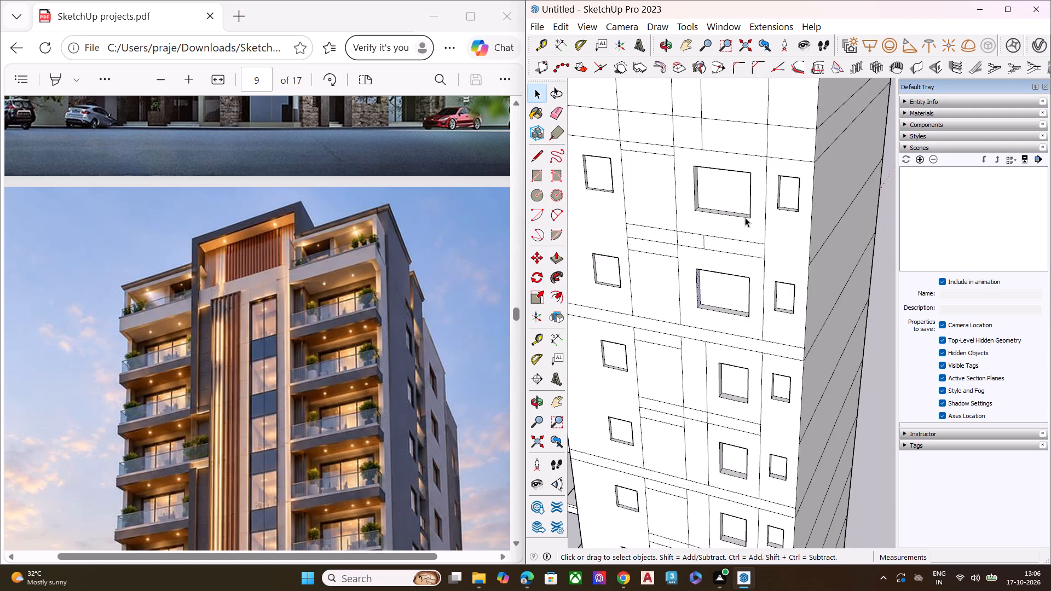
scroll(706, 369, "up", 3)
scroll(706, 369, "down", 1)
scroll(706, 369, "up", 3)
left_click(705, 369)
key("Delete")
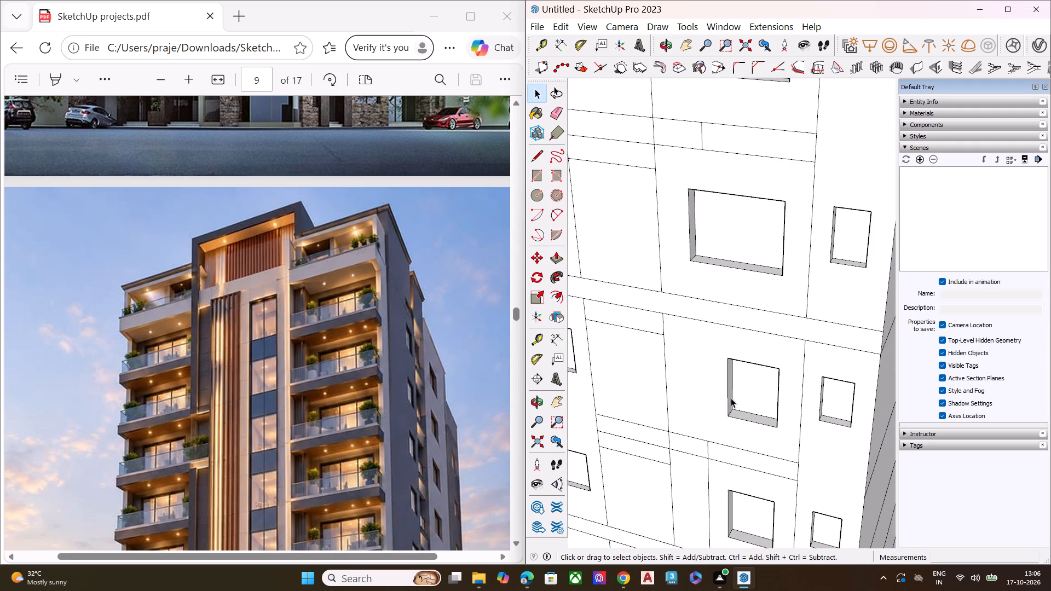
Widen the third-row middle window by pushing its front-side reveal face 5' 8 3/4", in line with the widened window above.
middle_click_drag(724, 398, 696, 397)
scroll(684, 390, "up", 3)
left_click(700, 378)
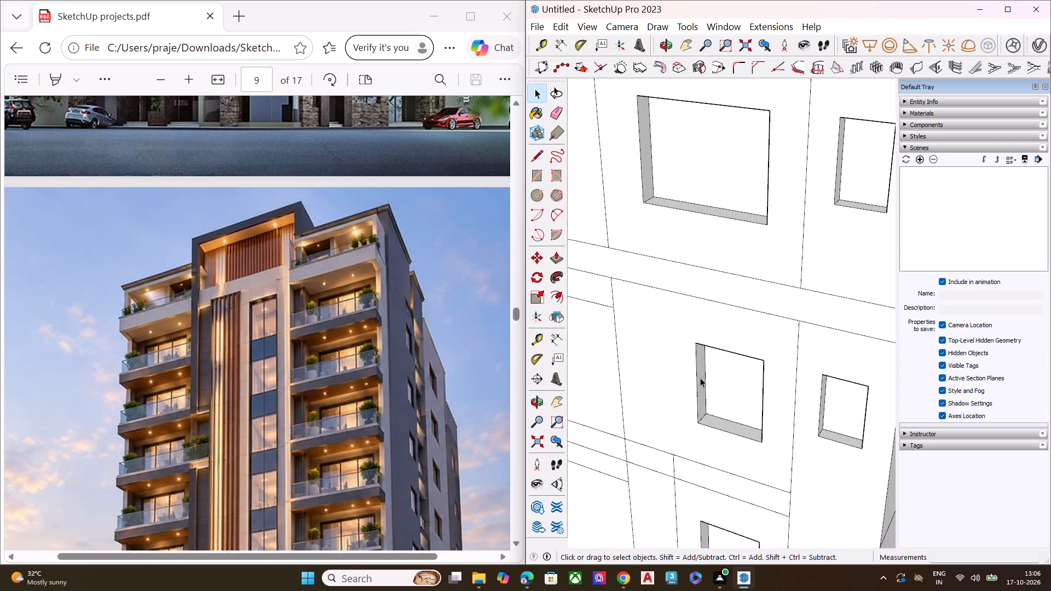
key("p")
left_click(700, 378)
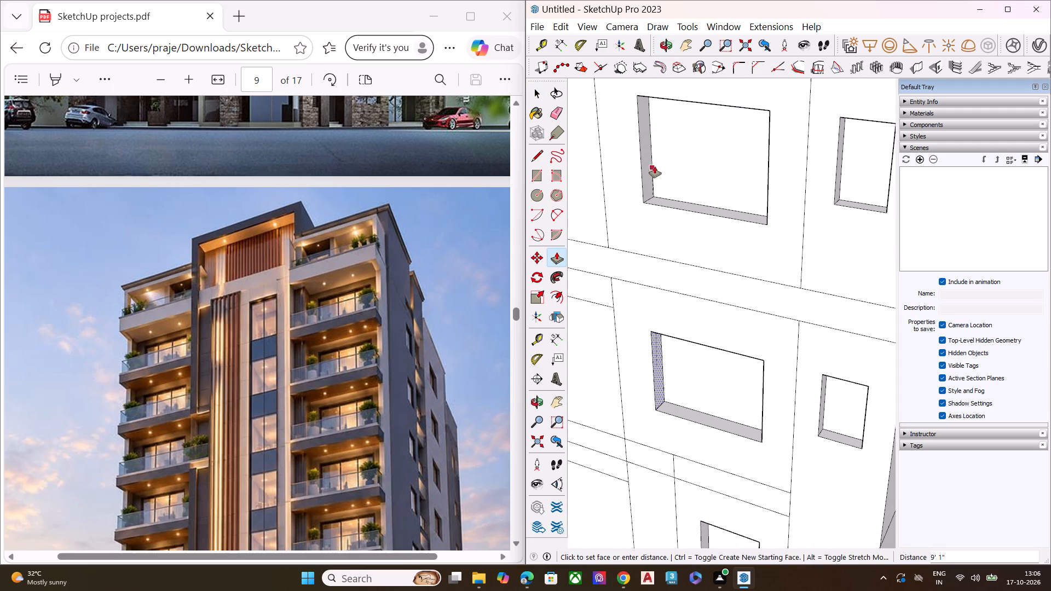
left_click(643, 159)
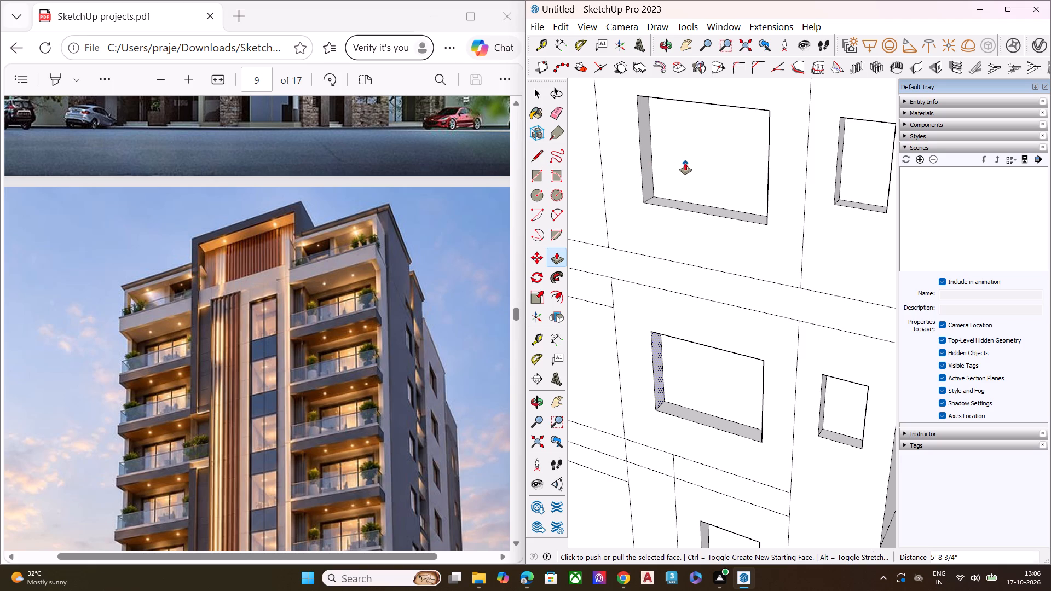
key("space")
Delete the vertical wall edge beside the middle window in the fourth window row from the top.
scroll(689, 165, "down", 2)
scroll(694, 169, "up", 2)
scroll(697, 170, "down", 2)
scroll(703, 171, "up", 1)
scroll(703, 171, "down", 4)
middle_click_drag(720, 218, 769, 117)
scroll(760, 204, "down", 8)
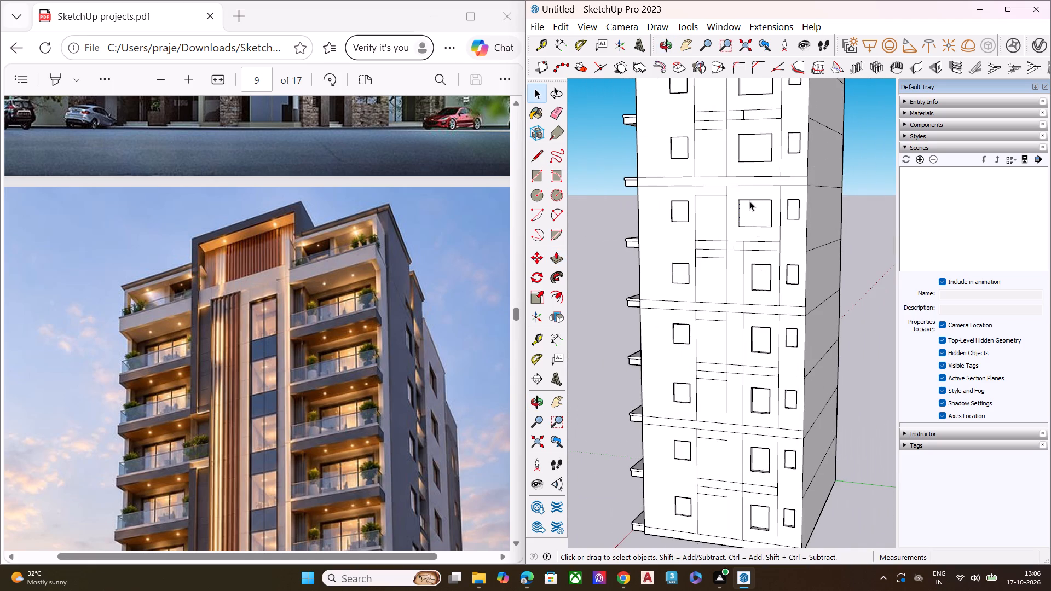
scroll(758, 139, "up", 9)
left_click(733, 387)
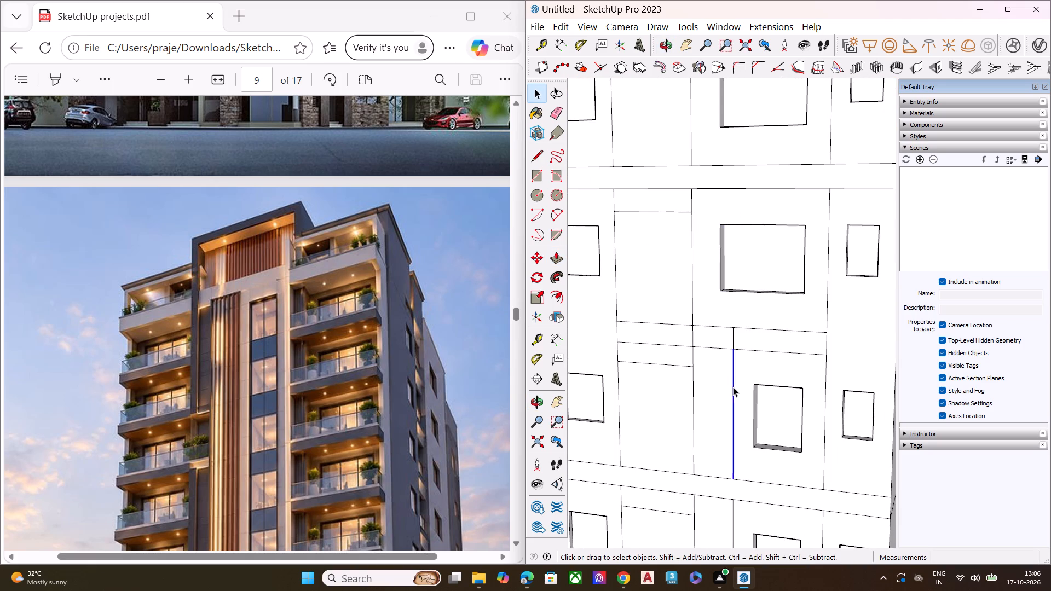
key("BackSpace")
key("Delete")
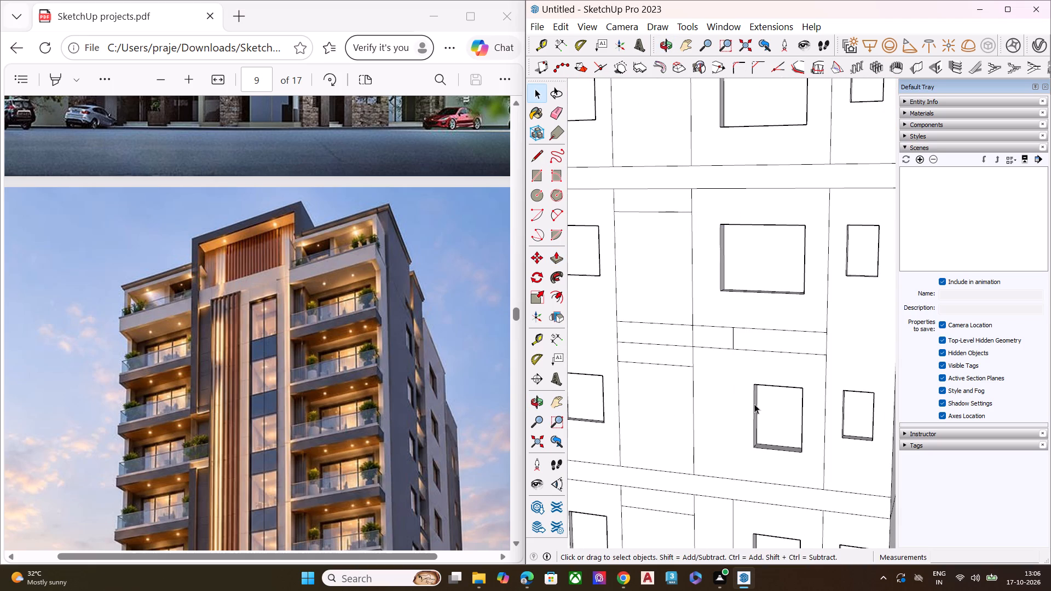
Widen the fourth-row middle window by pushing its front-side reveal face 5' 8 3/4", in line with the window above.
left_click(754, 404)
middle_click_drag(756, 402, 697, 404)
scroll(696, 404, "up", 6)
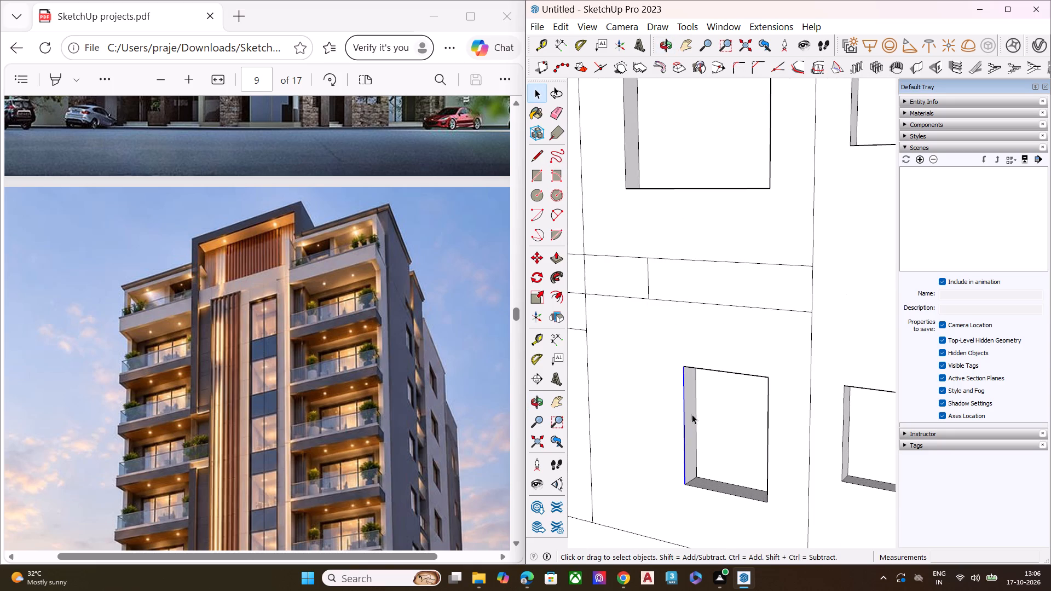
left_click(693, 414)
key("p")
left_click(693, 414)
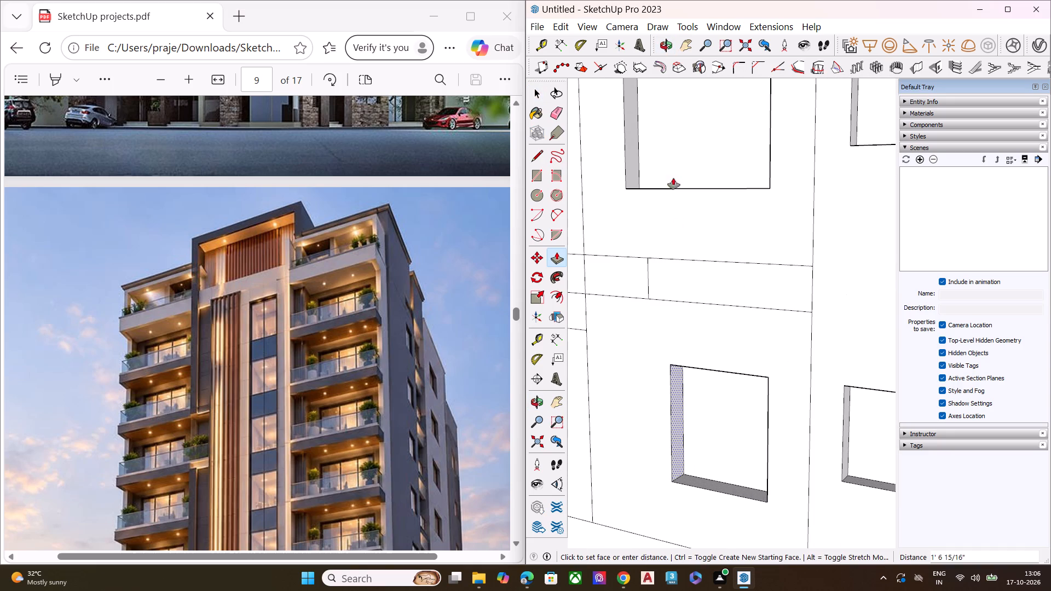
left_click(628, 144)
Delete the vertical wall edge beside the middle window in the fifth window row from the top.
scroll(646, 153, "down", 1)
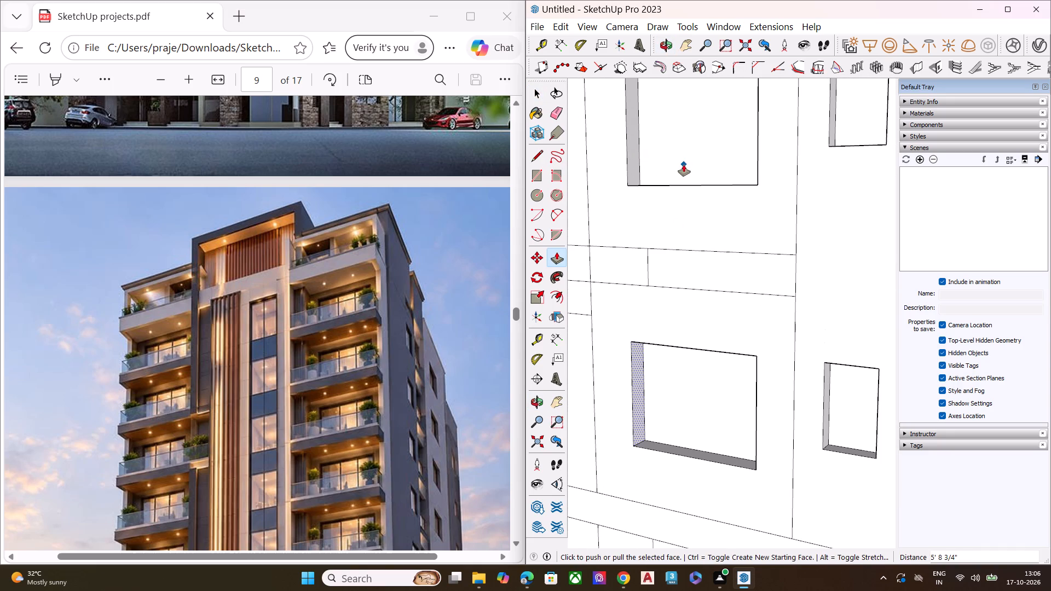
scroll(713, 148, "down", 3)
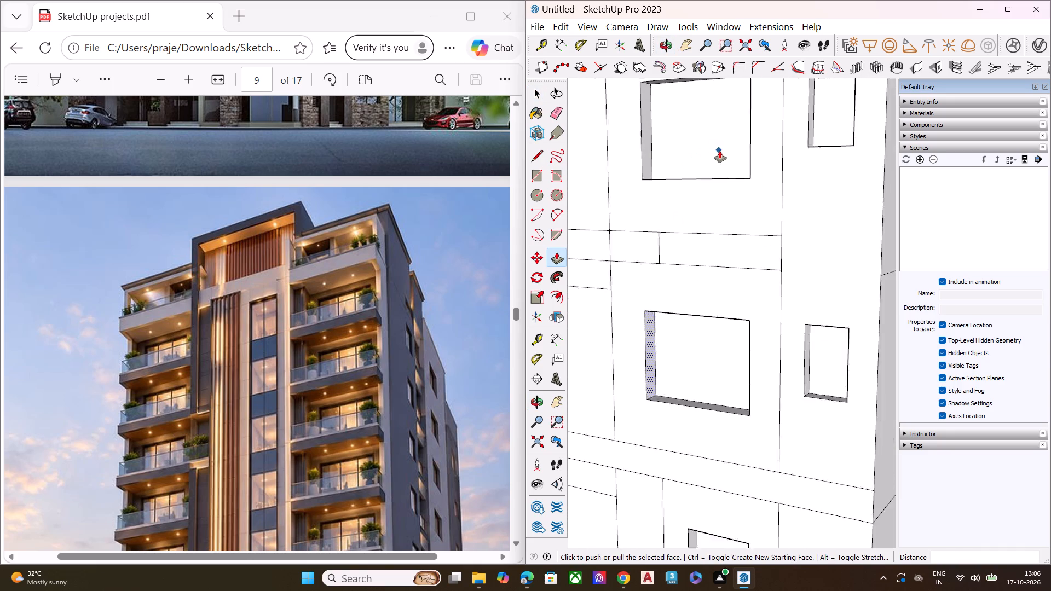
scroll(720, 151, "down", 5)
middle_click_drag(736, 201, 763, 197)
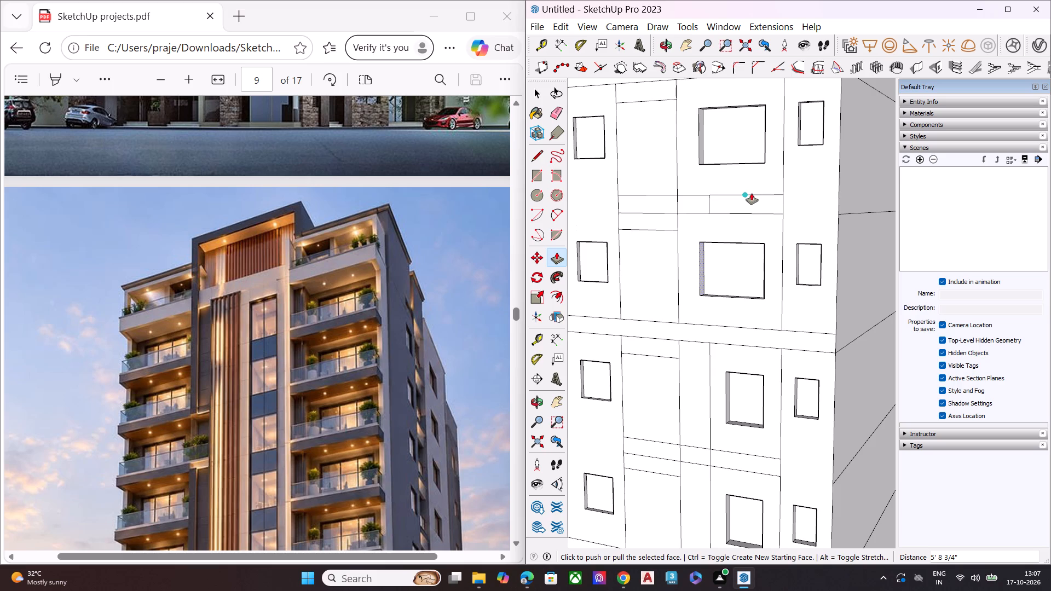
scroll(757, 188, "down", 6)
scroll(772, 257, "down", 2)
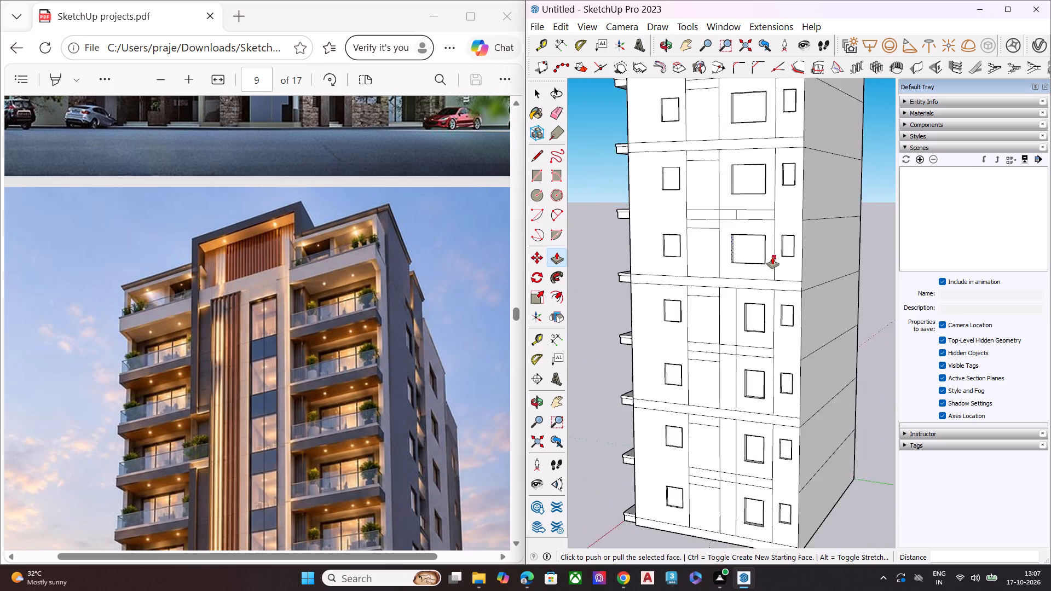
scroll(772, 257, "down", 1)
middle_click_drag(760, 309, 739, 283)
scroll(738, 283, "up", 2)
scroll(738, 283, "down", 2)
scroll(738, 283, "up", 5)
scroll(747, 290, "down", 1)
scroll(747, 290, "up", 9)
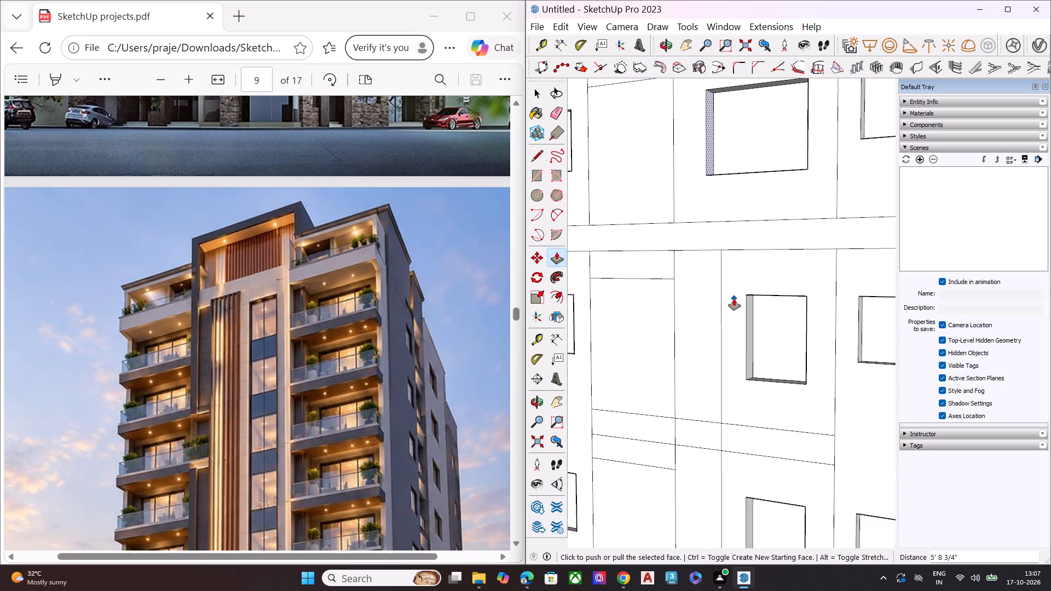
key("space")
left_click(721, 316)
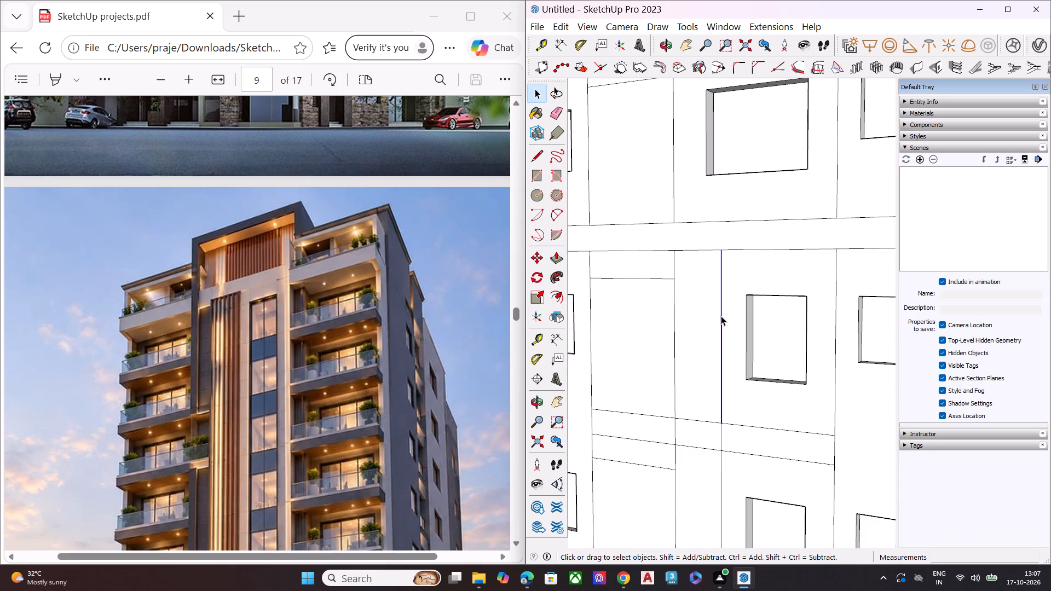
key("Delete")
Widen the fifth-row middle window by pushing its front-side reveal face until it lines up with the widened window above.
left_click(748, 332)
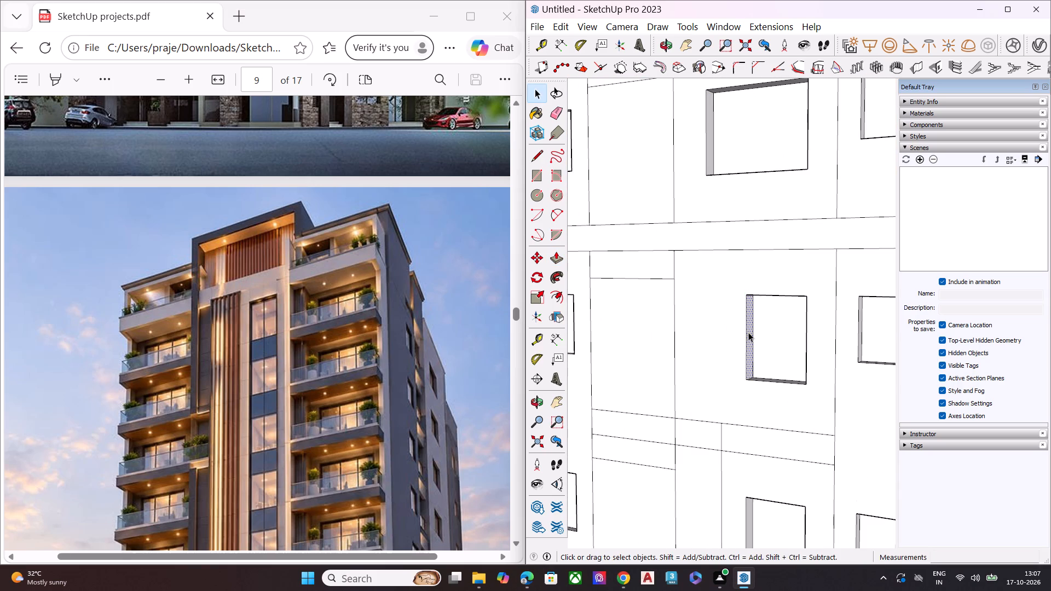
key("p")
left_click(748, 332)
left_click(707, 115)
key("space")
Delete the vertical wall edge beside the middle window in the sixth window row from the top.
scroll(752, 164, "down", 1)
scroll(753, 167, "up", 1)
scroll(758, 172, "down", 1)
scroll(758, 172, "up", 3)
scroll(759, 174, "down", 3)
scroll(761, 177, "up", 1)
scroll(762, 178, "down", 3)
scroll(752, 316, "up", 8)
left_click(732, 391)
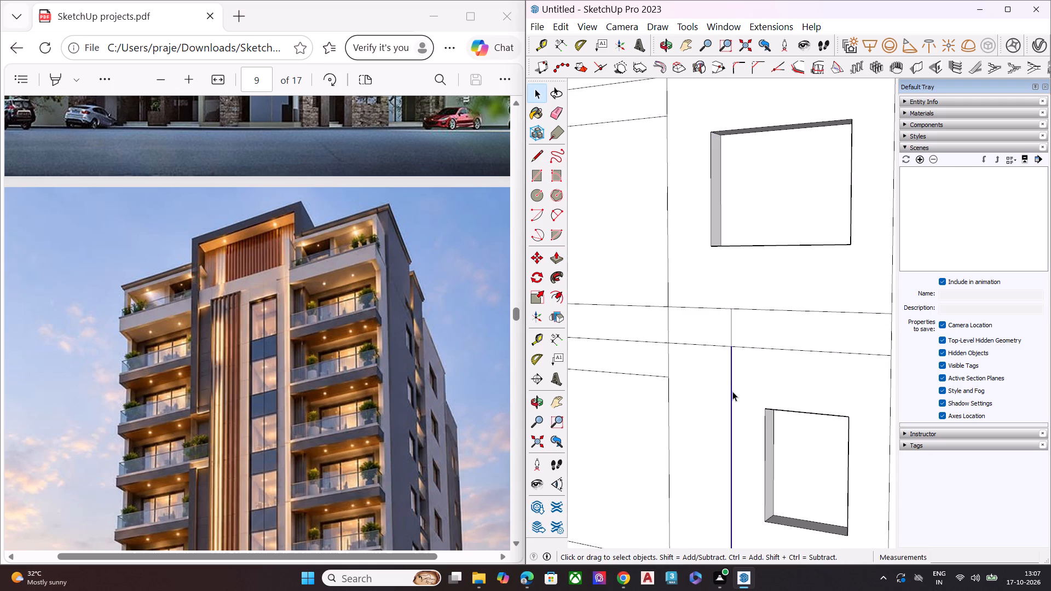
key("BackSpace")
key("Delete")
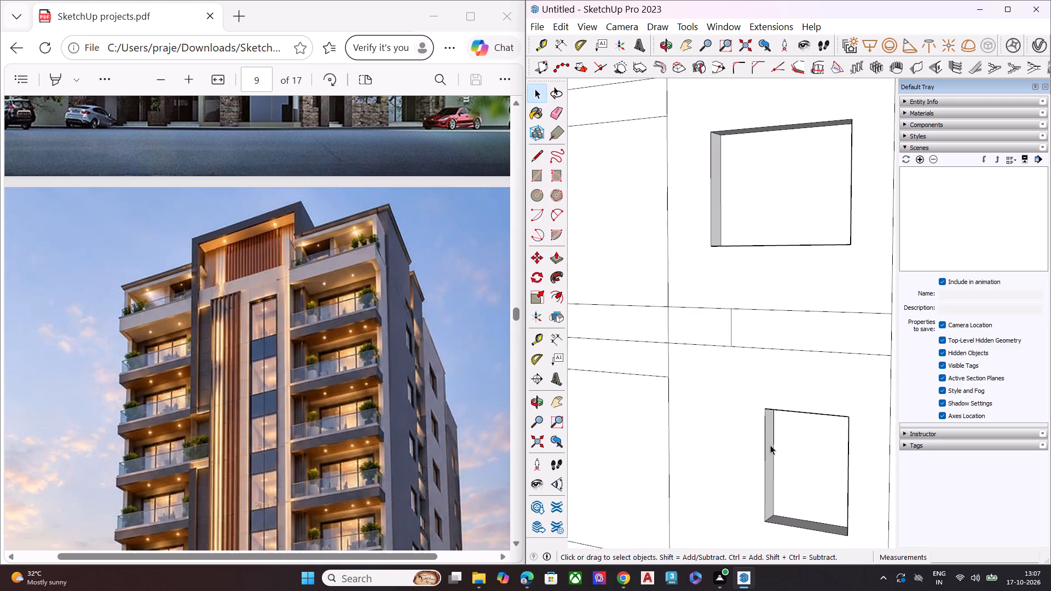
Widen the sixth-row middle window by pushing its front-side reveal face 5' 8 3/4", in line with the window above.
left_click(770, 445)
key("p")
left_click(770, 445)
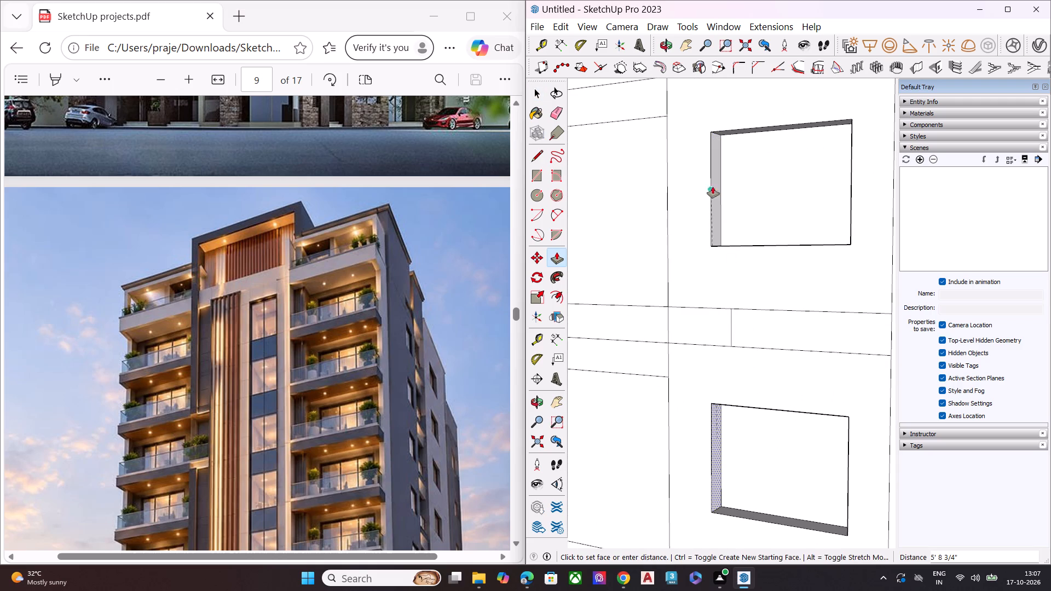
left_click(708, 179)
Delete the vertical wall edge beside the middle window in the seventh window row from the top.
scroll(827, 161, "down", 4)
scroll(827, 161, "up", 1)
scroll(827, 161, "down", 14)
scroll(802, 345, "up", 2)
scroll(802, 350, "down", 1)
scroll(802, 351, "up", 1)
scroll(802, 351, "down", 1)
scroll(803, 352, "up", 4)
key("space")
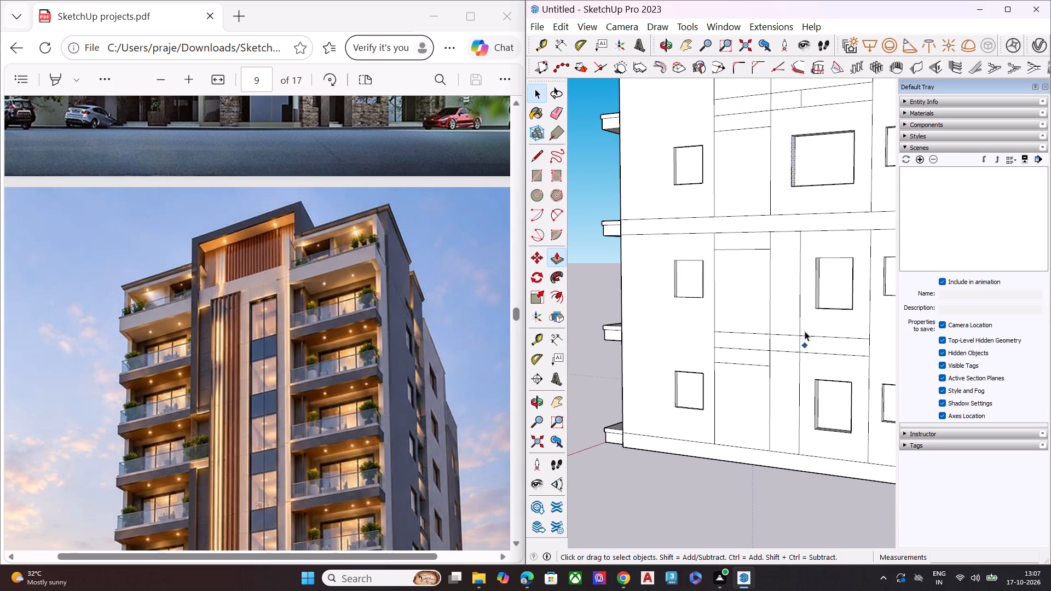
left_click(798, 299)
left_click(800, 298)
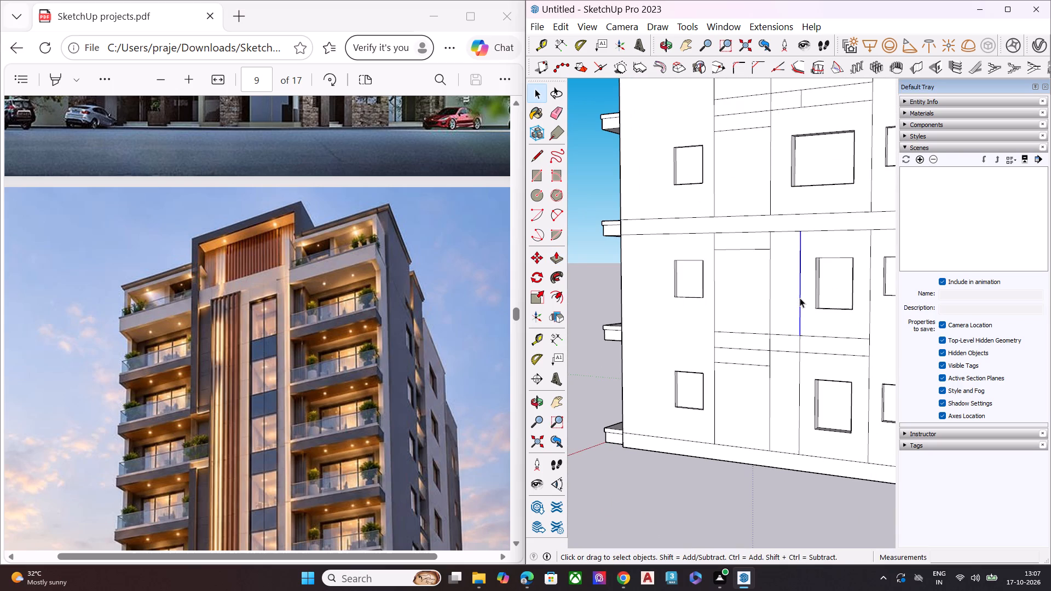
key("Delete")
Widen the seventh-row middle window by pushing its front-side reveal face 5' 8 3/4", in line with the window above.
middle_click_drag(809, 290, 770, 318)
scroll(769, 318, "up", 6)
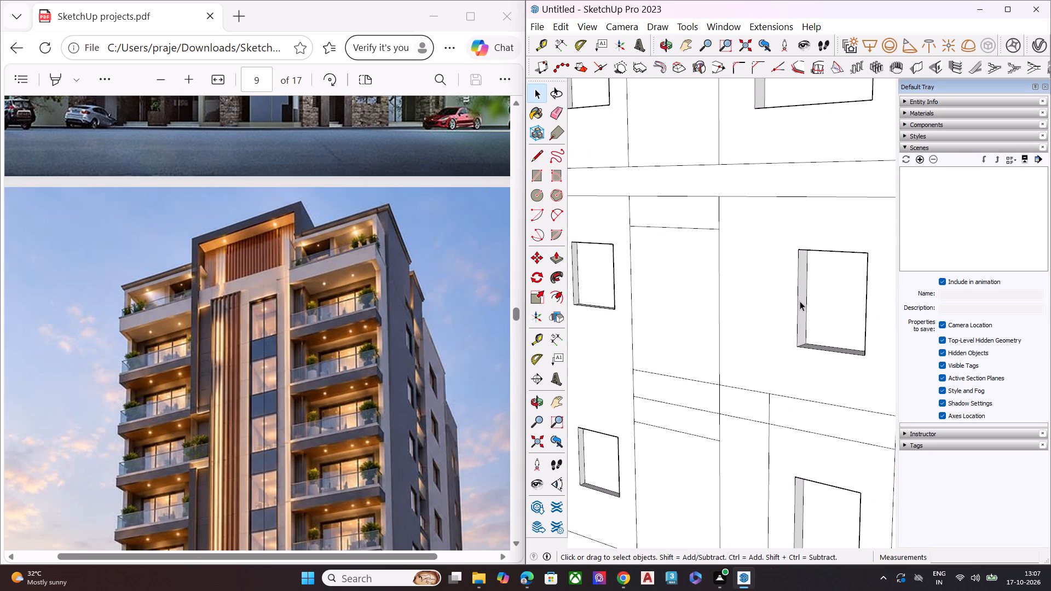
left_click(801, 300)
key("p")
left_click(801, 300)
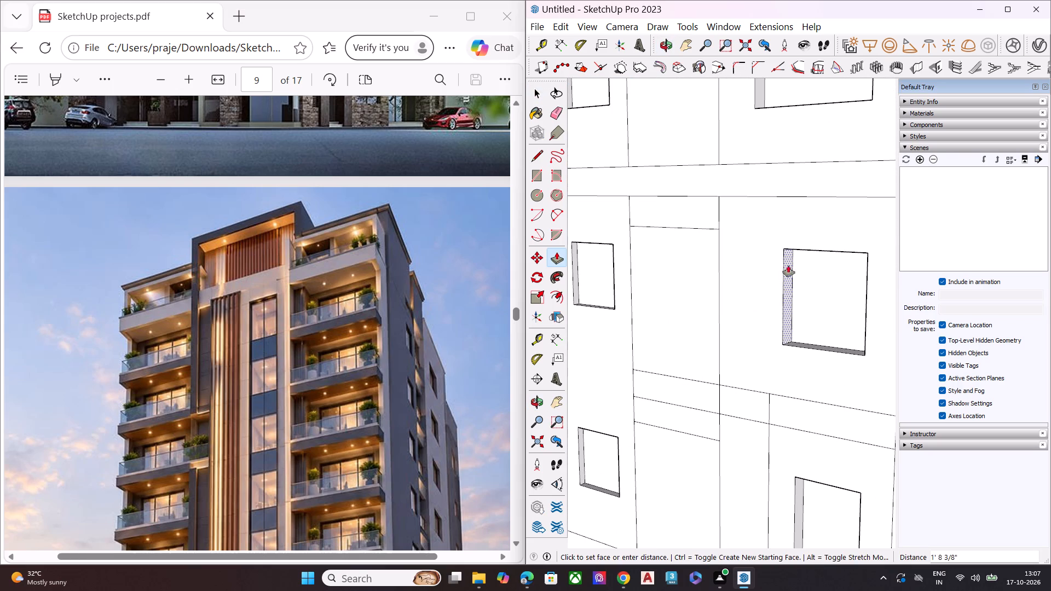
scroll(790, 203, "down", 5)
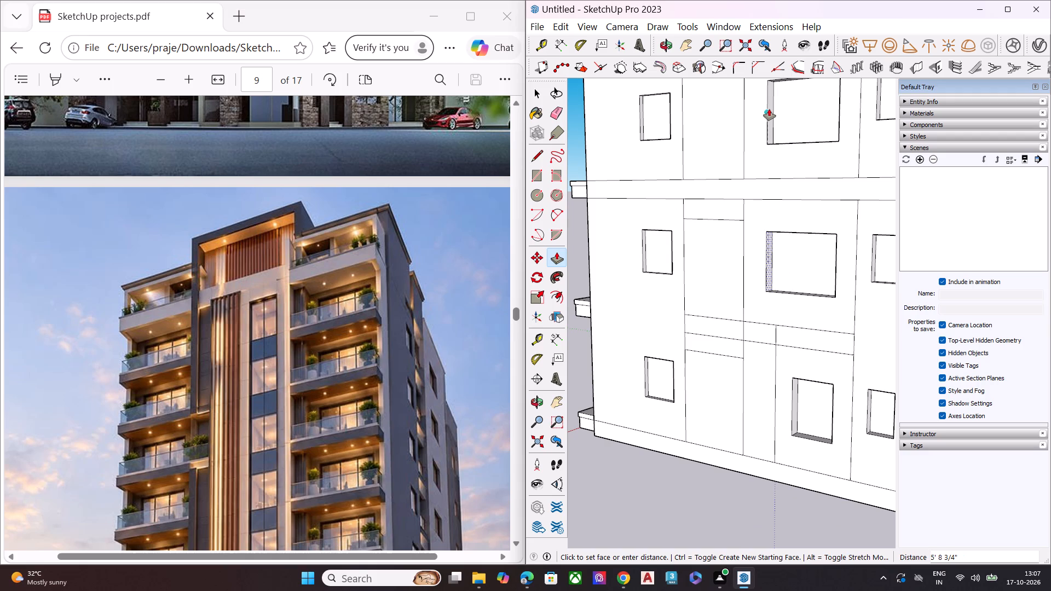
left_click(769, 109)
key("space")
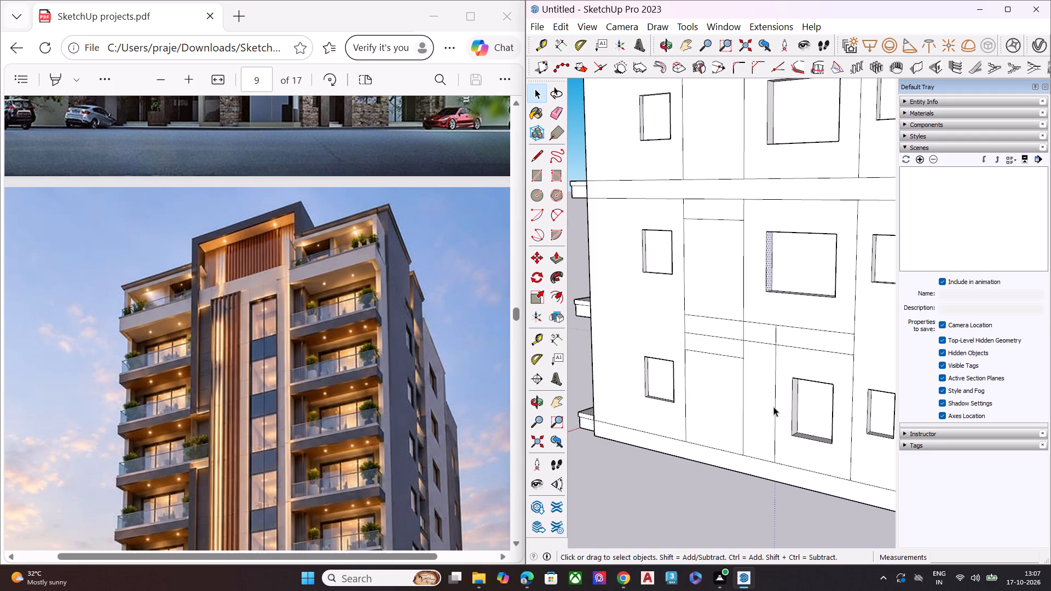
Delete the vertical wall edge beside the middle window in the lowest window row.
left_click(776, 405)
key("Delete")
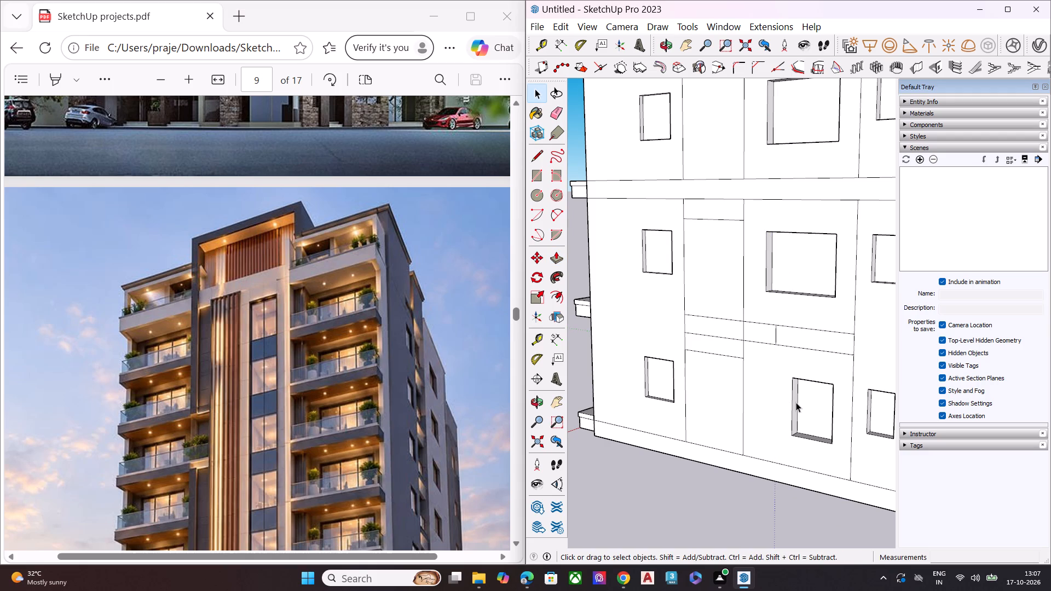
Widen the lowest middle window by pushing its front-side reveal face 5' 8 3/4", in line with the window above.
left_click(796, 402)
key("p")
left_click(795, 402)
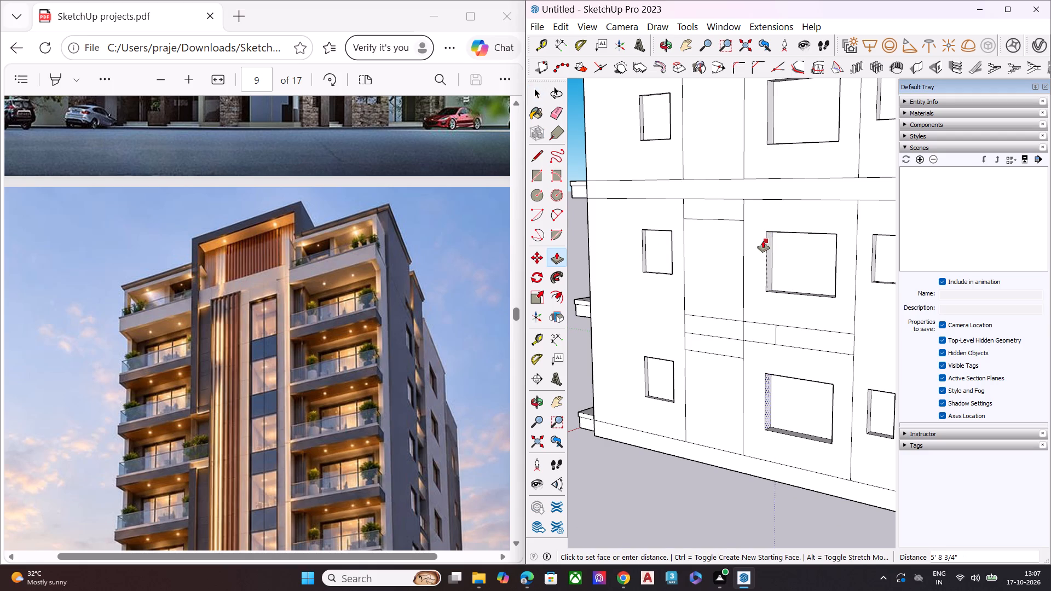
left_click(763, 240)
key("space")
Examine the side wall's window rows over the whole tower against the reference render.
scroll(774, 240, "down", 7)
middle_click_drag(775, 276, 805, 237)
scroll(824, 229, "down", 2)
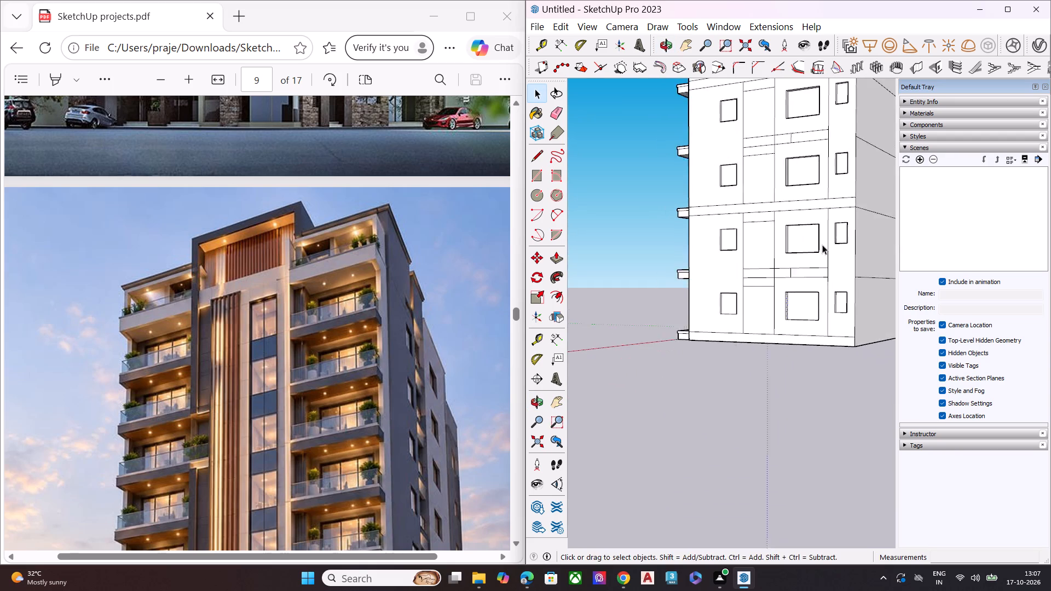
scroll(822, 245, "down", 2)
scroll(820, 286, "up", 1)
scroll(820, 287, "down", 4)
scroll(809, 297, "up", 1)
scroll(808, 299, "down", 5)
scroll(786, 114, "up", 1)
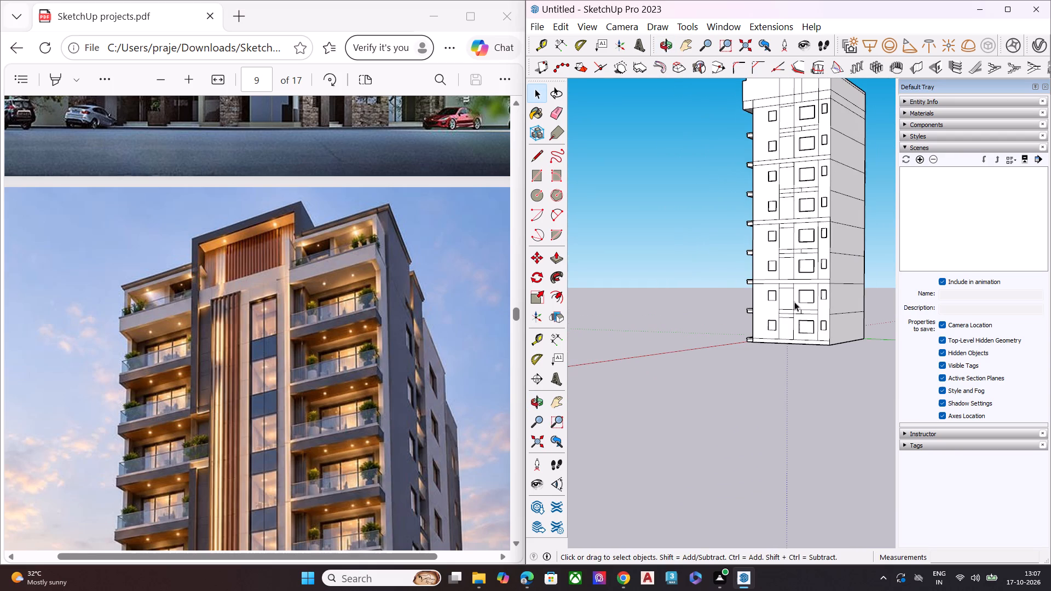
scroll(800, 321, "down", 3)
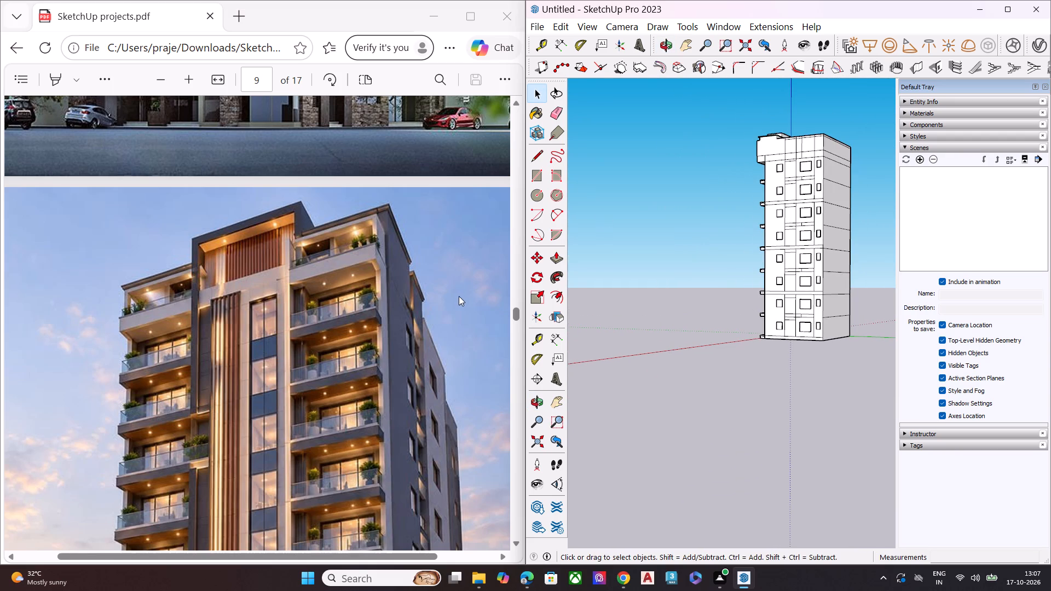
Draw two parallel lines about 24' 2 7/16" long across the roof strip, starting from the tops of the side wall's two inner vertical edges.
scroll(784, 123, "up", 6)
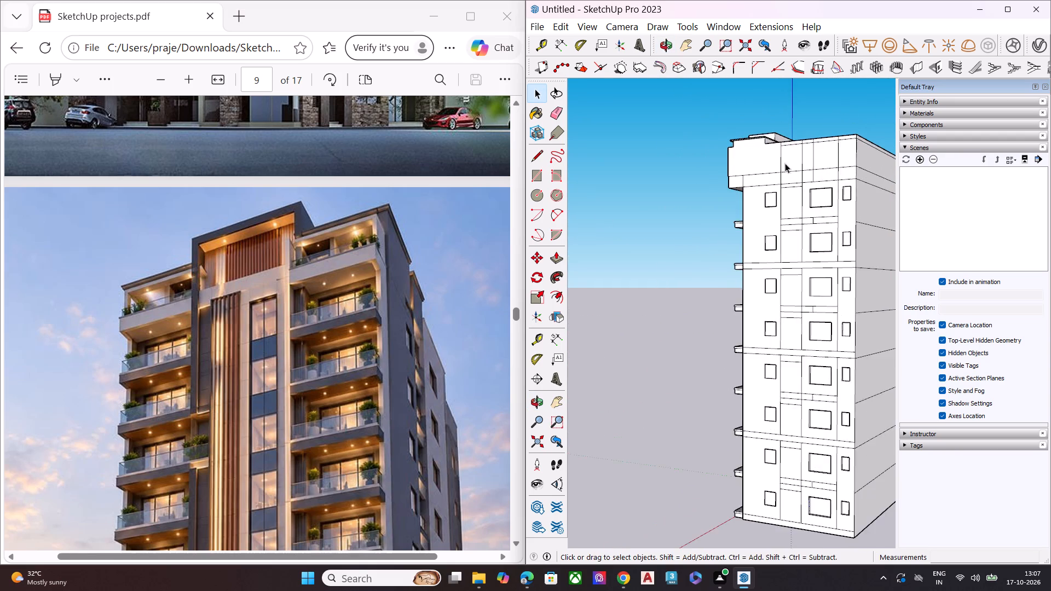
scroll(785, 163, "up", 7)
middle_click_drag(796, 160, 794, 168)
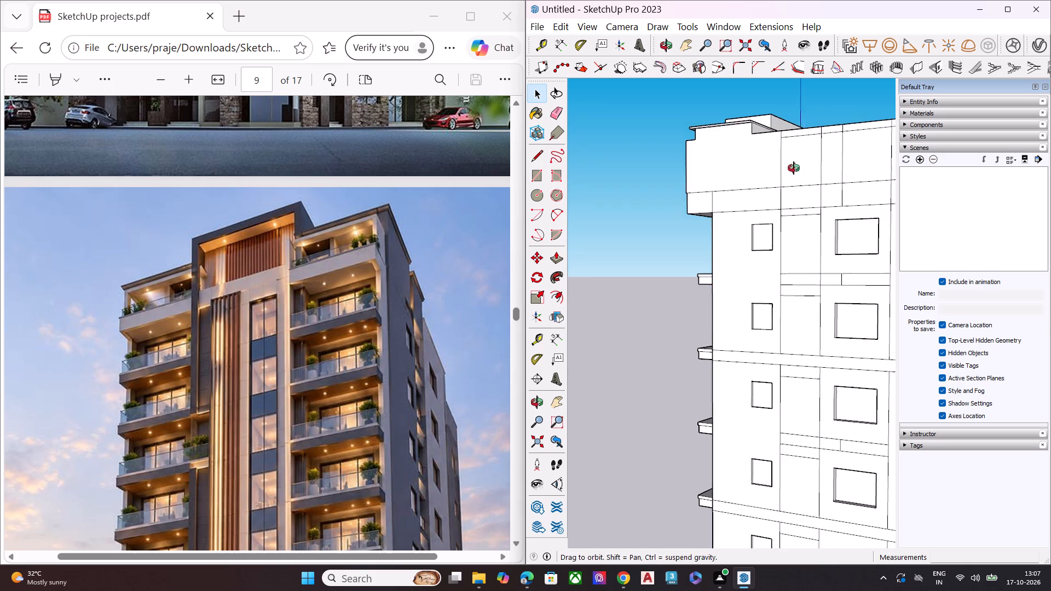
middle_click_drag(794, 168, 767, 226)
middle_click_drag(755, 271, 748, 300)
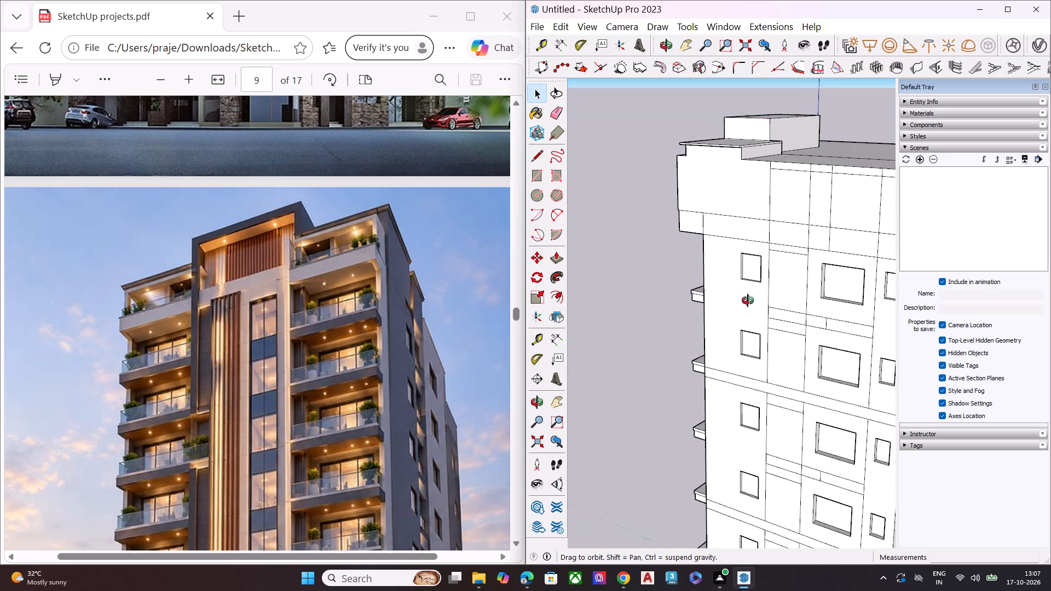
middle_click_drag(748, 300, 743, 376)
scroll(760, 228, "up", 7)
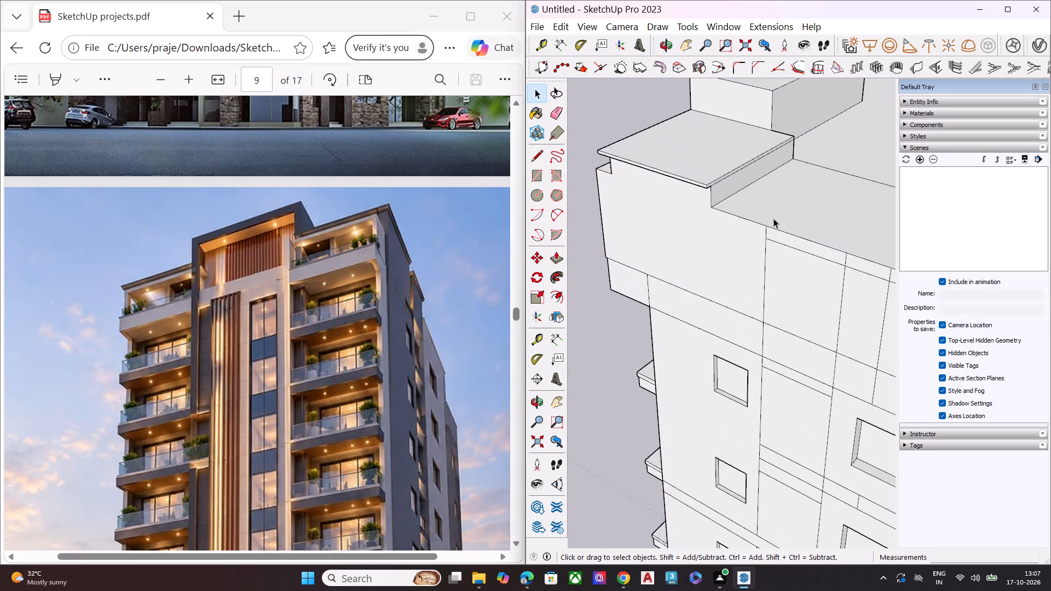
key("l")
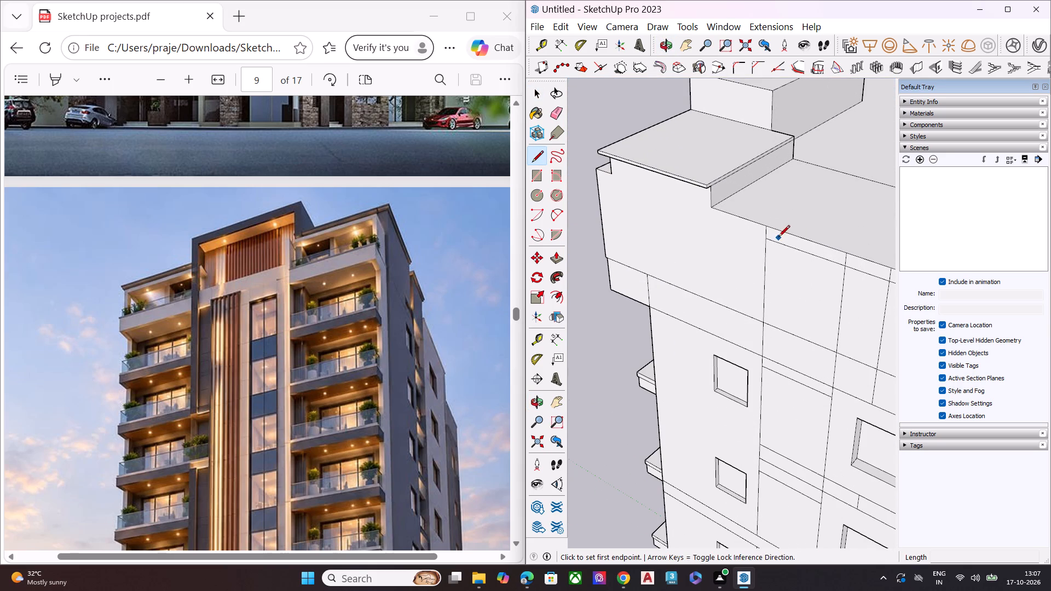
left_click(767, 226)
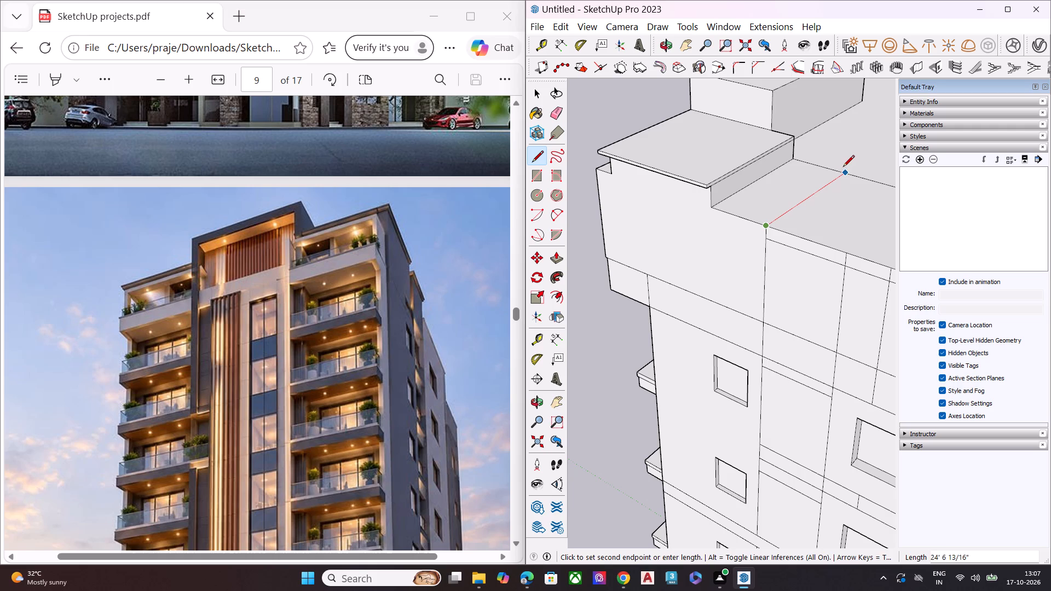
left_click(850, 171)
left_click(848, 256)
scroll(808, 206, "down", 4)
left_click(881, 198)
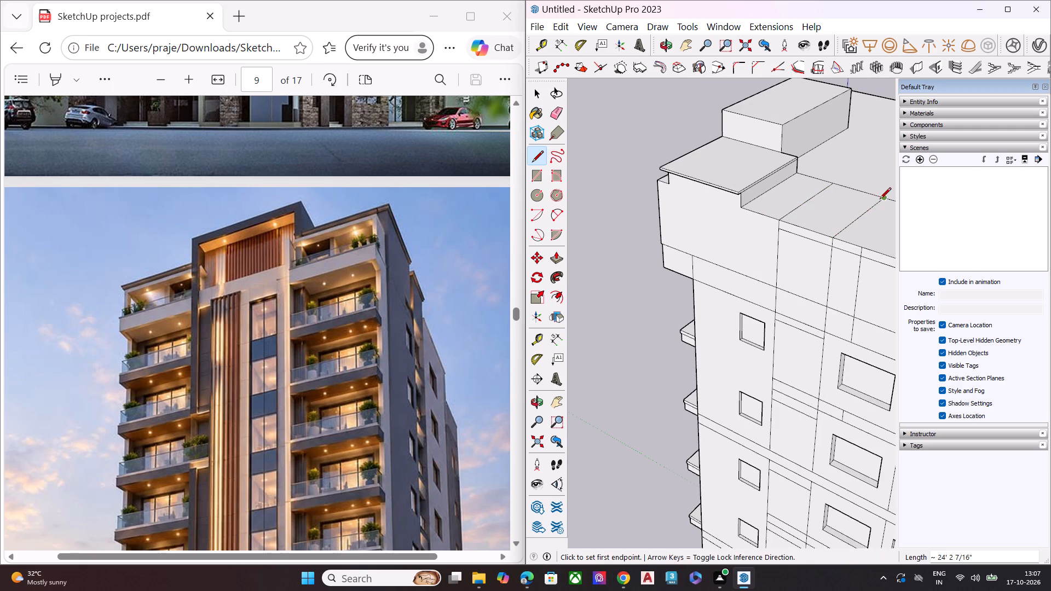
key("space")
Draw a vertical line about 17' 11 1/4" long down the side wall from the front canopy's base corner to the horizontal edge below.
scroll(791, 239, "down", 1)
middle_click_drag(792, 239, 883, 239)
scroll(840, 207, "up", 1)
scroll(840, 206, "down", 1)
scroll(840, 206, "up", 7)
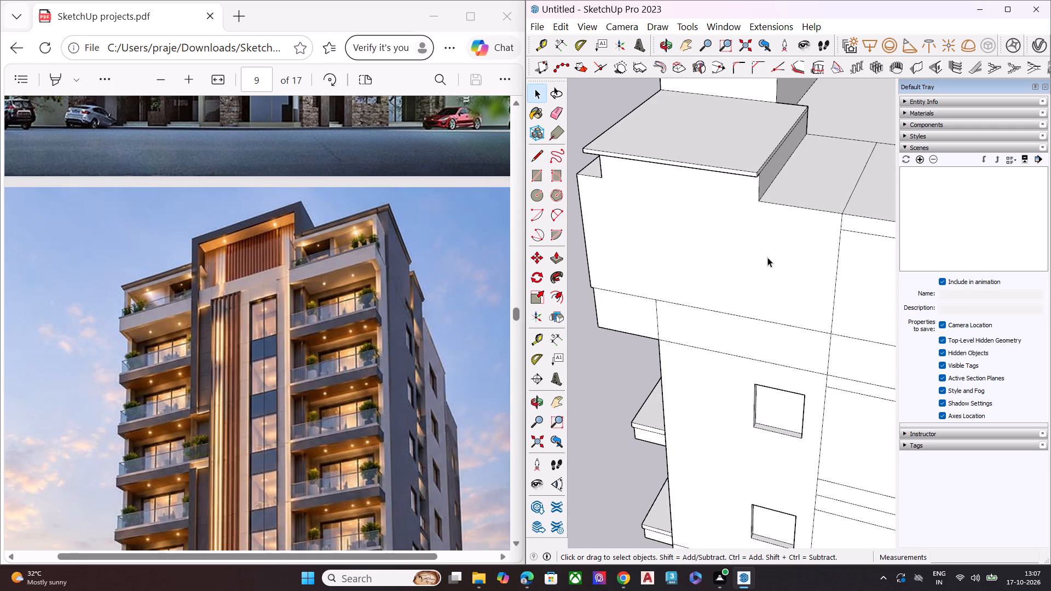
middle_click_drag(779, 245, 792, 224)
key("l")
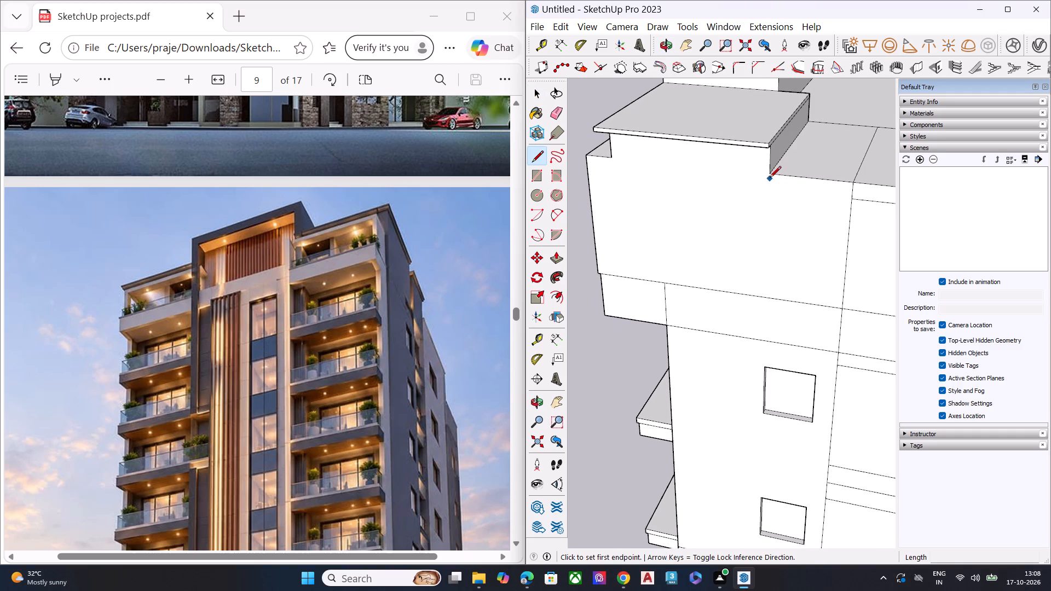
left_click(770, 176)
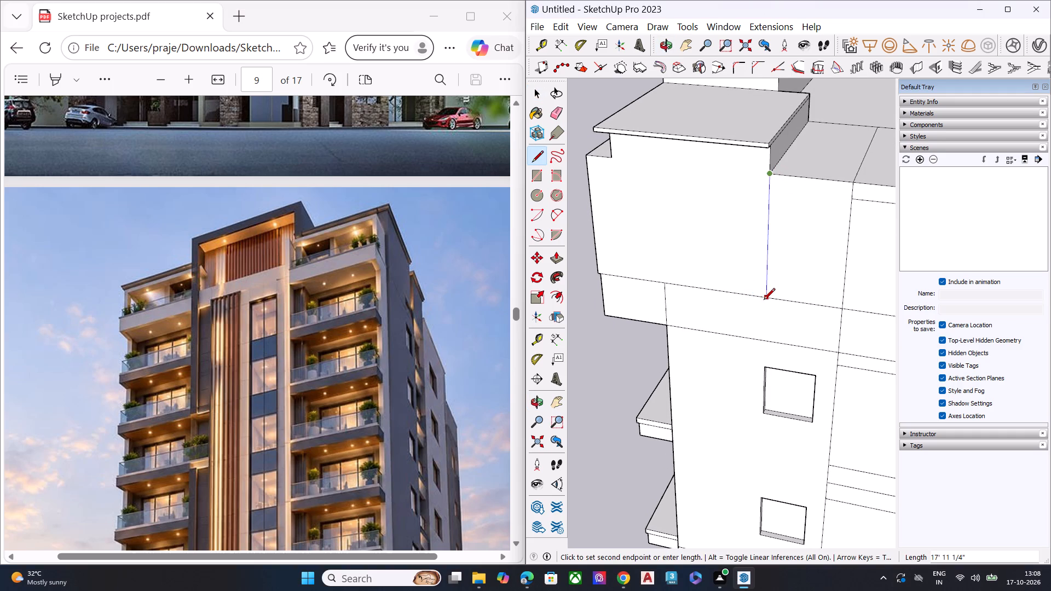
left_click(767, 298)
key("space")
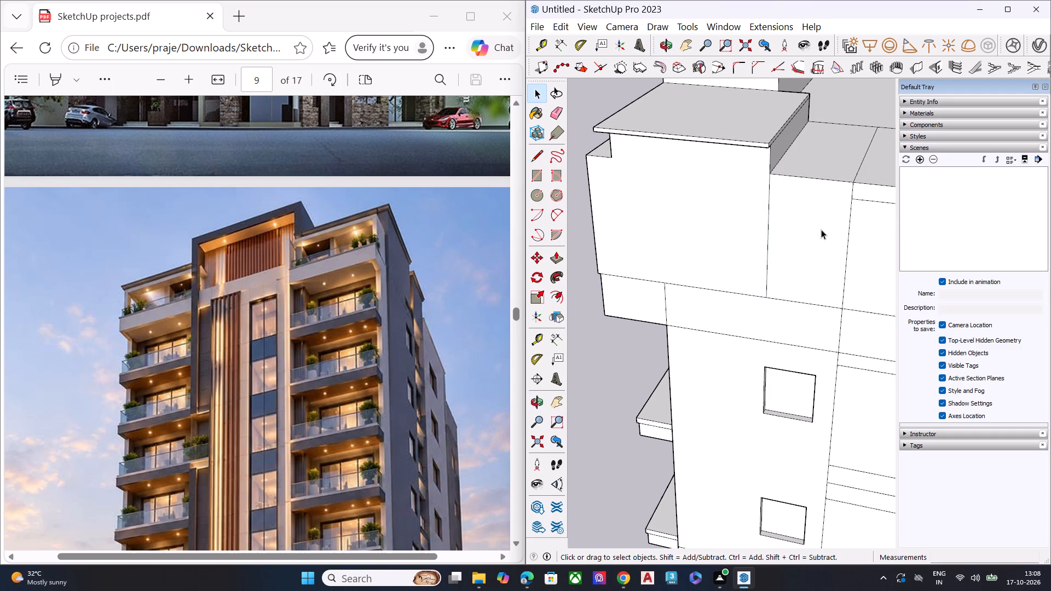
Delete the short horizontal edge just below the roof line, between the side wall's two divided roof sections.
middle_click_drag(822, 229, 719, 231)
scroll(784, 180, "up", 3)
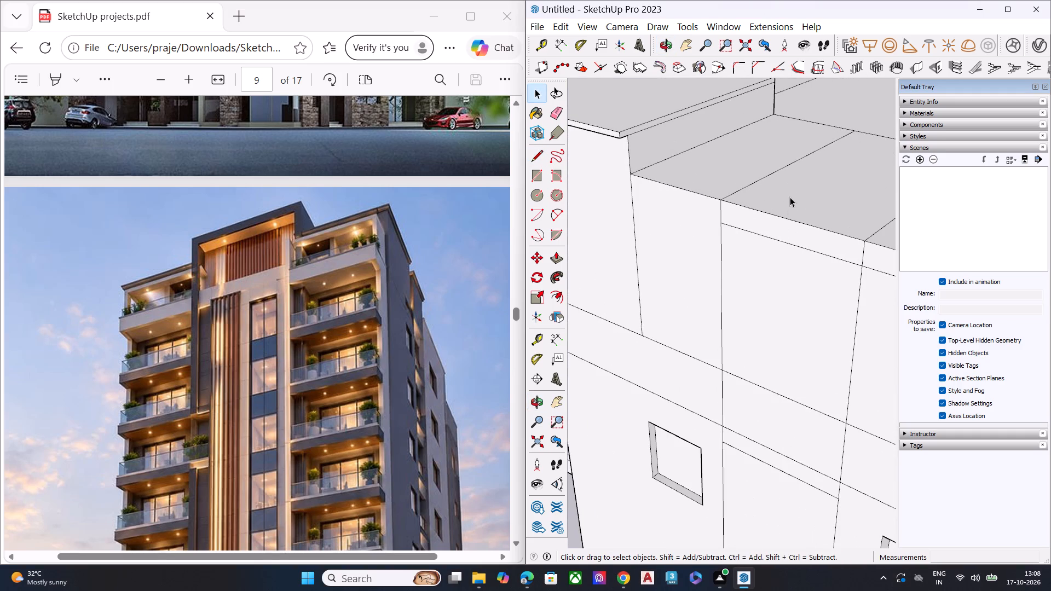
left_click(786, 242)
key("Delete")
Examine the dividing edges along the top of the side wall and across the roof strip up to the back corner.
scroll(786, 242, "down", 7)
scroll(758, 233, "up", 1)
scroll(749, 234, "down", 5)
scroll(830, 248, "up", 2)
scroll(833, 248, "down", 1)
scroll(833, 248, "up", 2)
scroll(833, 248, "down", 1)
scroll(833, 248, "up", 2)
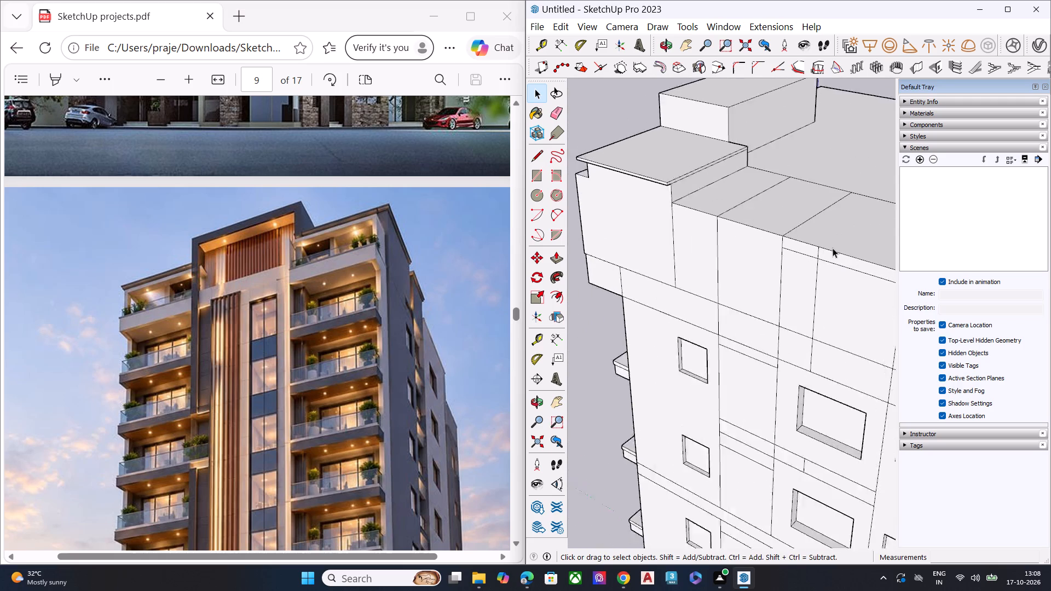
scroll(833, 248, "up", 2)
middle_click_drag(806, 259, 793, 239)
key("e")
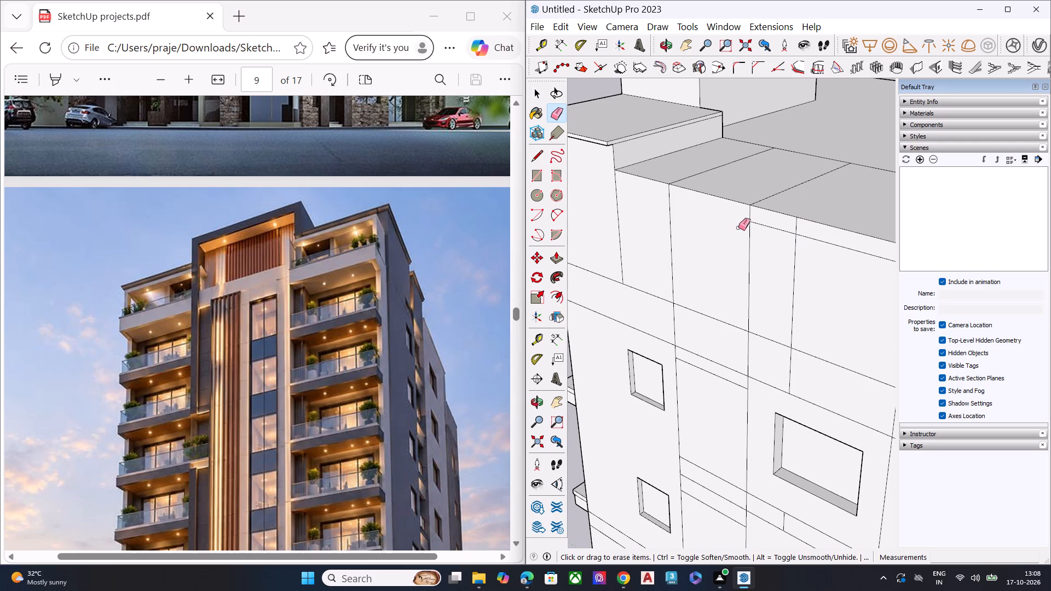
scroll(738, 228, "down", 8)
scroll(805, 254, "up", 6)
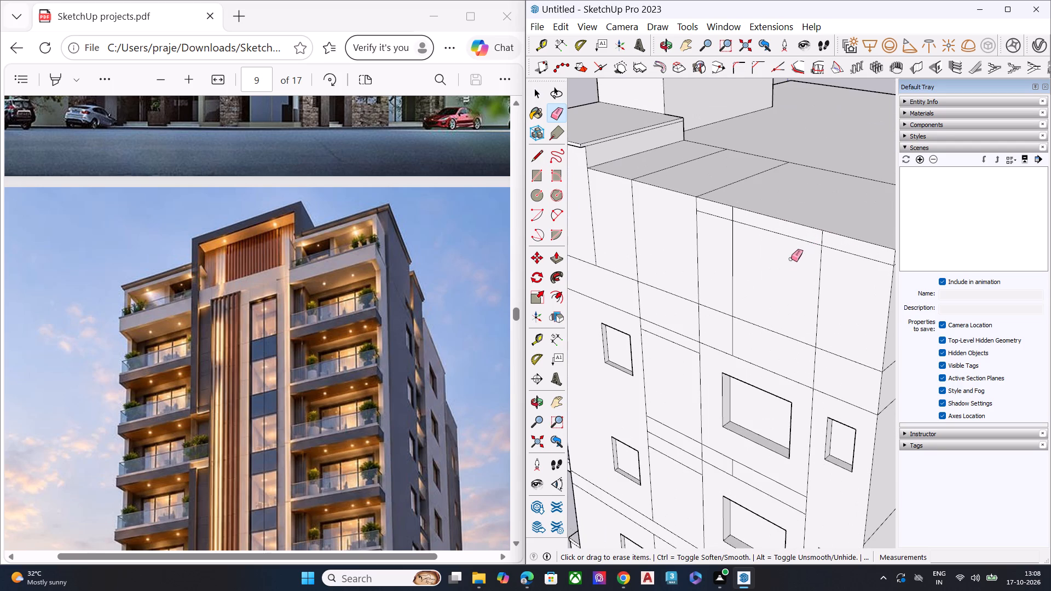
middle_click_drag(776, 249, 745, 201)
scroll(807, 215, "up", 1)
middle_click_drag(807, 215, 804, 240)
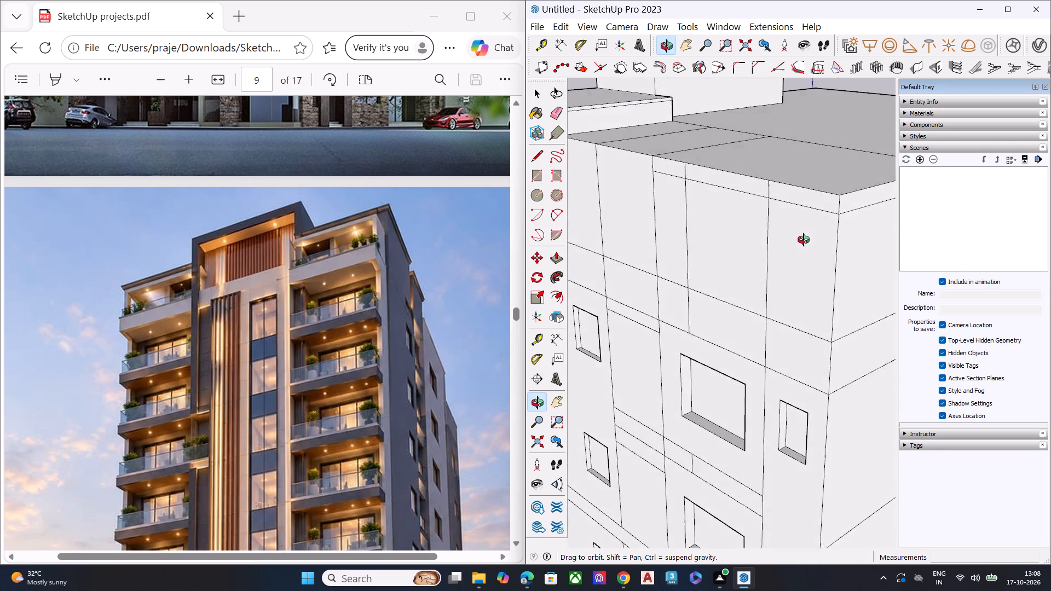
middle_click_drag(804, 240, 886, 239)
scroll(753, 236, "down", 6)
middle_click_drag(819, 239, 802, 236)
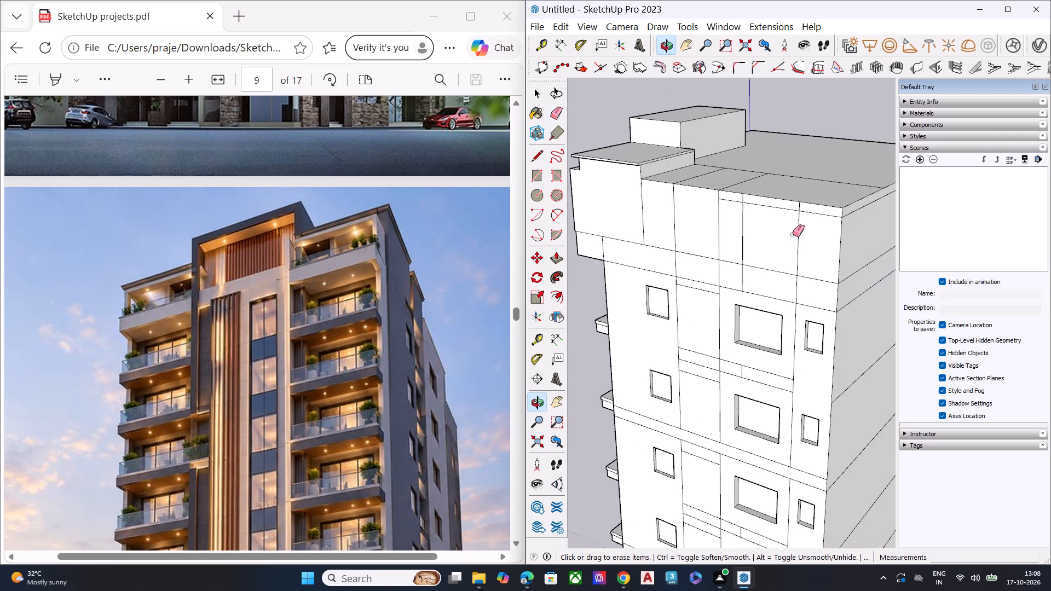
scroll(852, 204, "up", 2)
scroll(859, 201, "down", 1)
scroll(859, 201, "up", 3)
scroll(767, 220, "down", 7)
Draw a vertical line on the back wall, below the roof strip's inner line, from the fascia edge to the horizontal edge beneath.
middle_click_drag(806, 246, 775, 247)
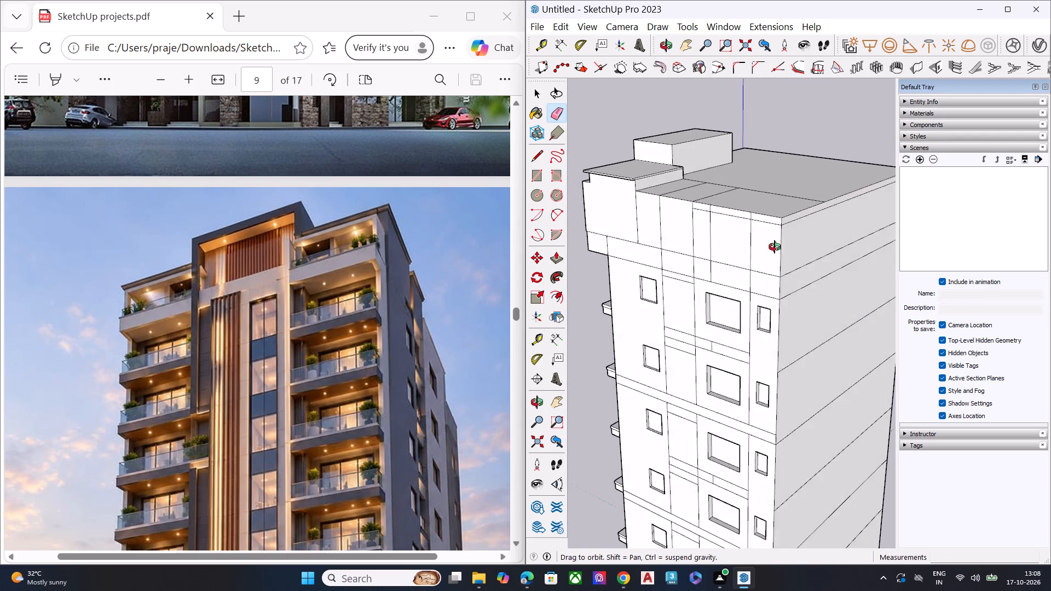
middle_click_drag(775, 247, 681, 256)
scroll(756, 222, "up", 1)
scroll(756, 222, "down", 1)
scroll(756, 222, "up", 3)
key("l")
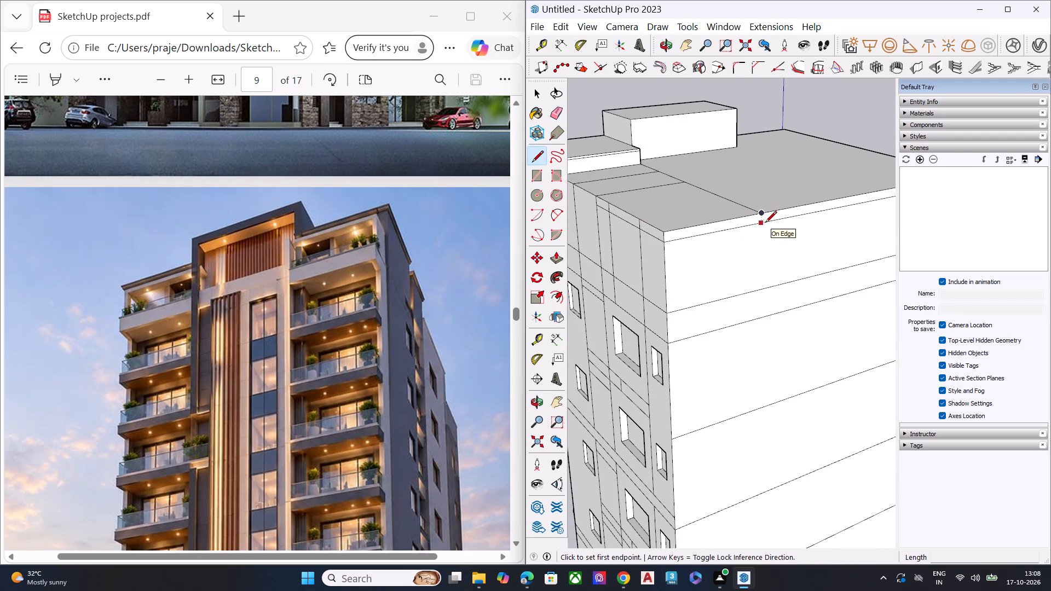
left_click(763, 224)
left_click(765, 289)
key("space")
Delete the horizontal fascia edges just below the roof line on both sides of the back corner.
middle_click_drag(758, 277, 775, 265)
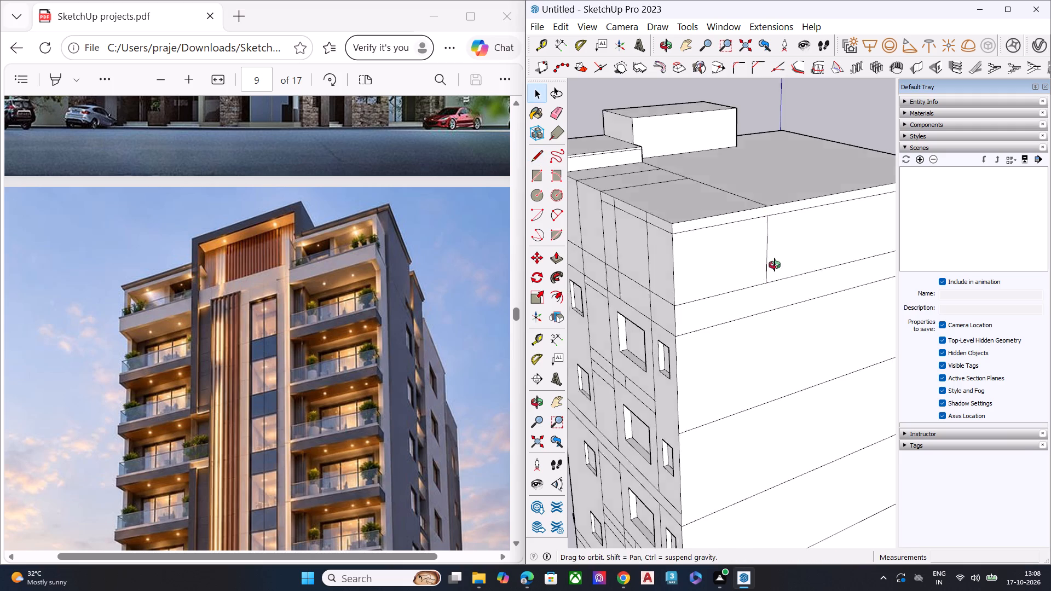
middle_click_drag(775, 265, 821, 249)
scroll(744, 203, "up", 8)
scroll(745, 202, "down", 1)
scroll(745, 202, "up", 1)
left_click(746, 193)
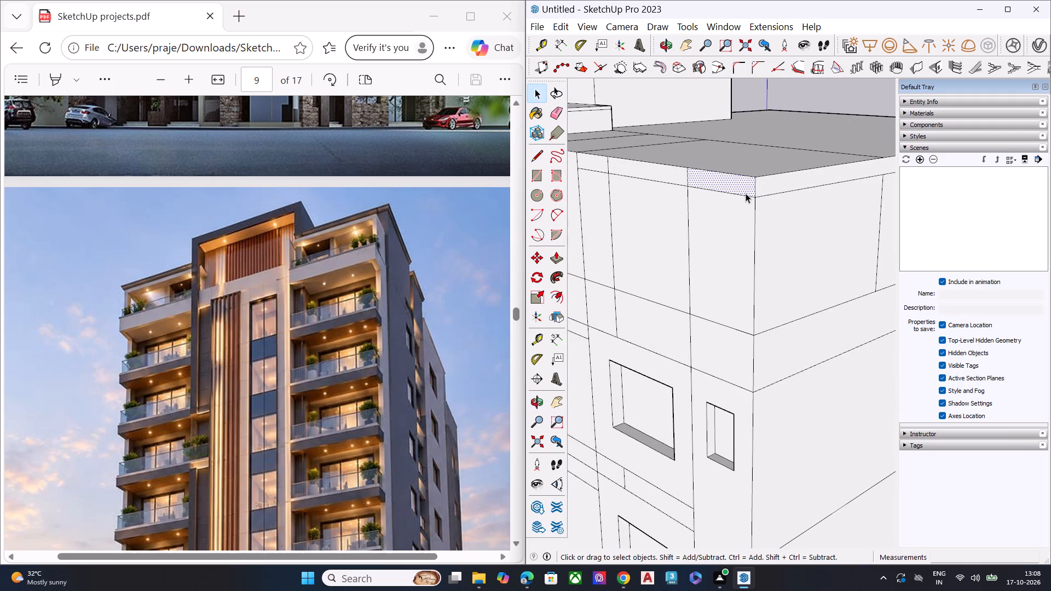
left_click(748, 196)
key("Delete")
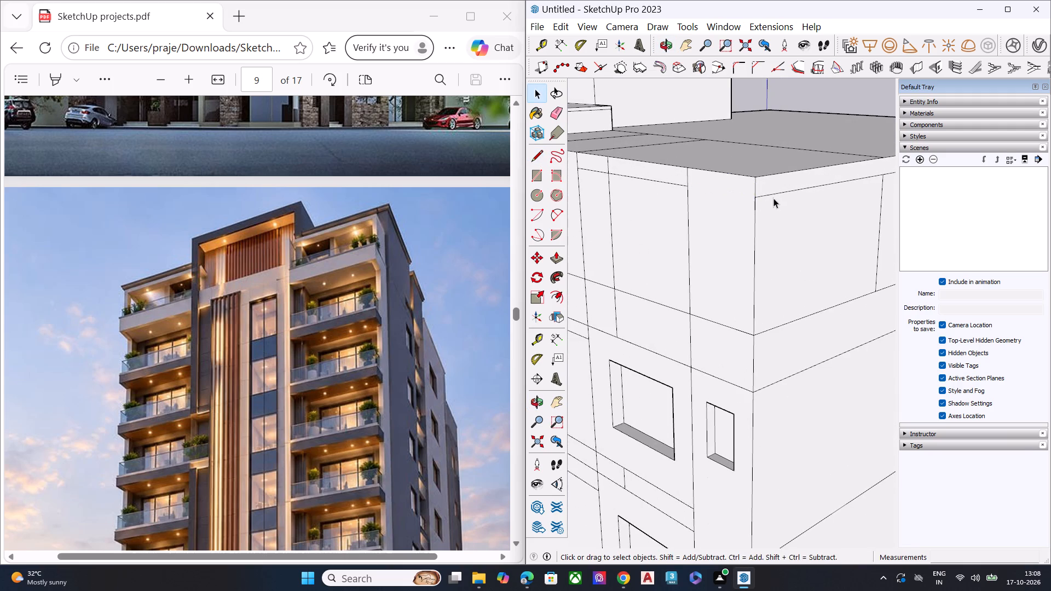
left_click(781, 193)
key("Delete")
Extend the back wall's new vertical line up to the roof edge, meeting the roof strip's inner line.
scroll(745, 208, "down", 6)
middle_click_drag(799, 207, 731, 250)
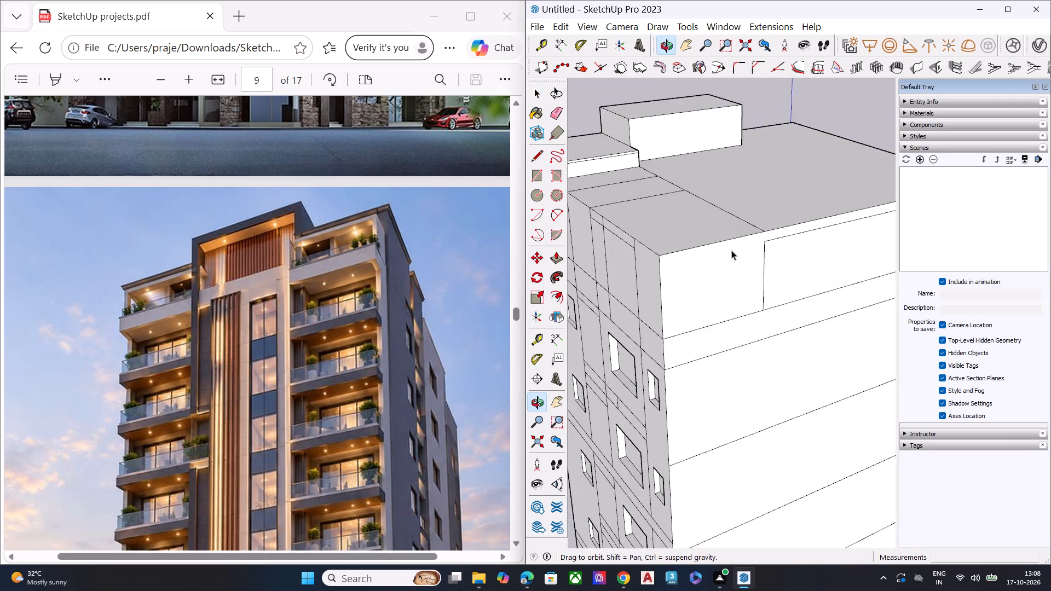
scroll(802, 227, "up", 5)
scroll(794, 237, "down", 1)
scroll(790, 239, "up", 3)
key("l")
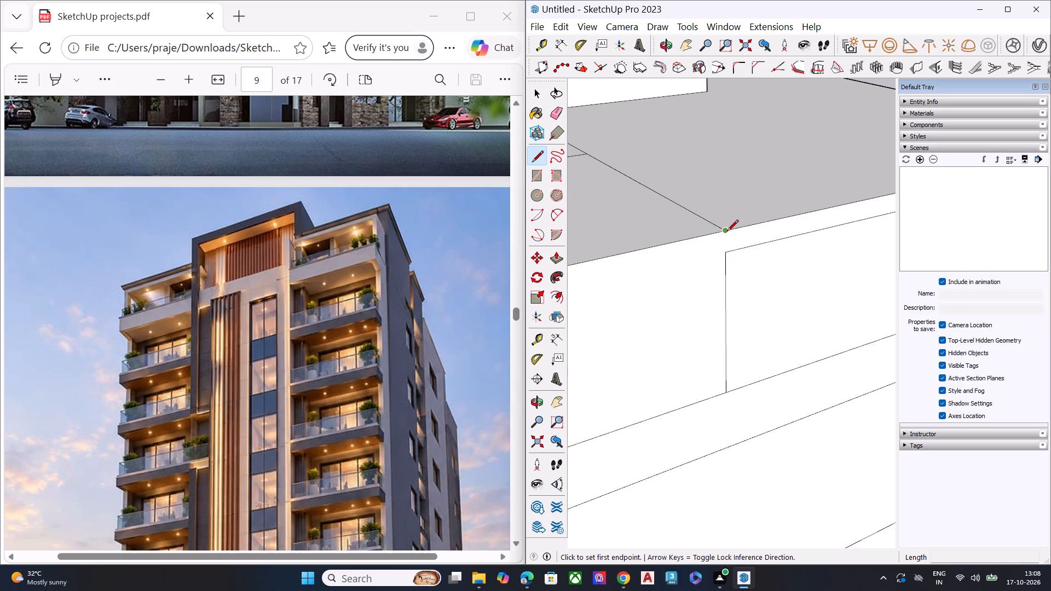
left_click(727, 232)
left_click(724, 253)
key("space")
Draw a line about 24' 2 7/16" long across the roof strip from the side wall's vertical edge nearest the back corner.
scroll(794, 252, "down", 1)
scroll(796, 253, "up", 1)
scroll(802, 254, "down", 3)
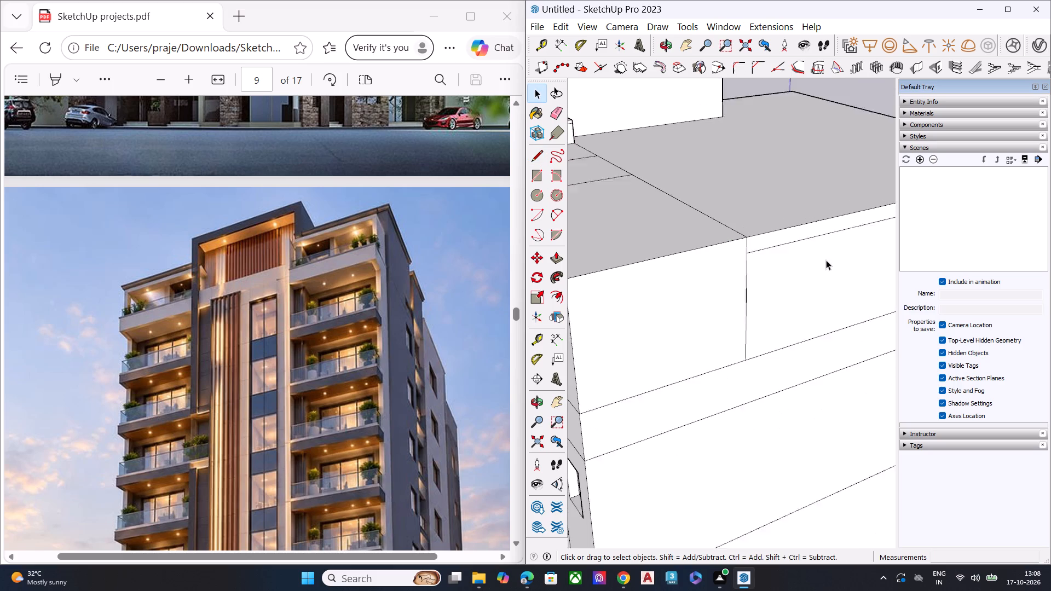
scroll(826, 260, "down", 2)
scroll(828, 260, "up", 1)
scroll(828, 260, "down", 3)
scroll(828, 260, "up", 1)
scroll(830, 261, "down", 2)
middle_click_drag(657, 274, 695, 246)
scroll(711, 239, "up", 7)
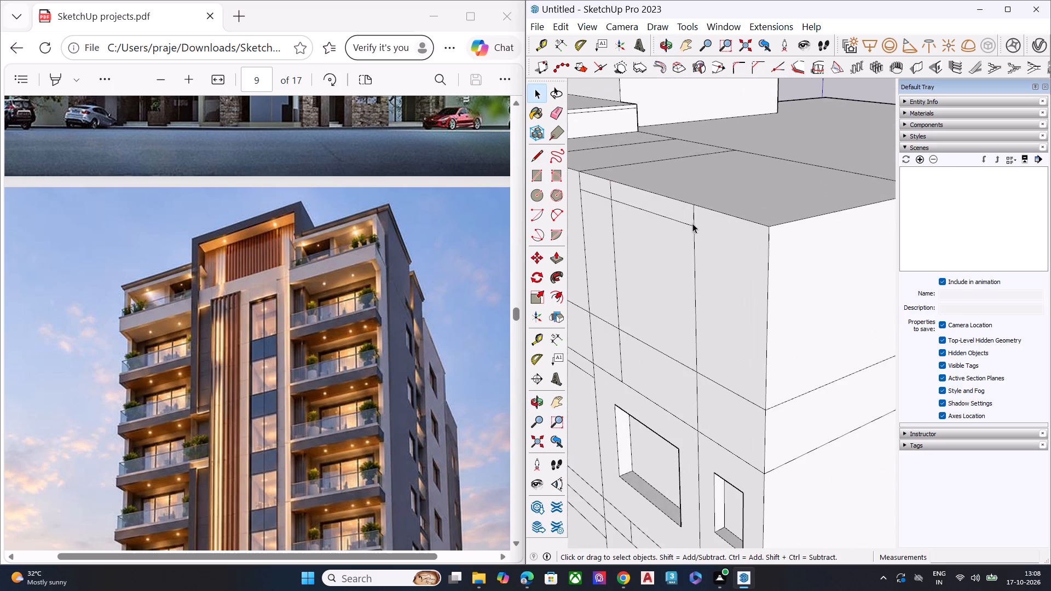
middle_click_drag(703, 255, 680, 310)
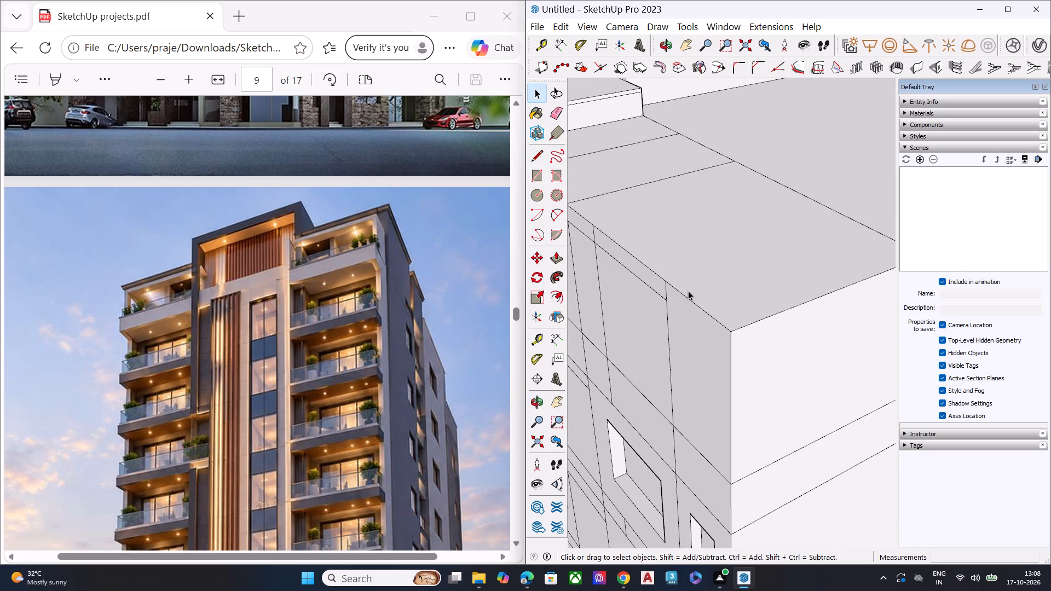
scroll(688, 291, "down", 6)
middle_click_drag(698, 288, 752, 282)
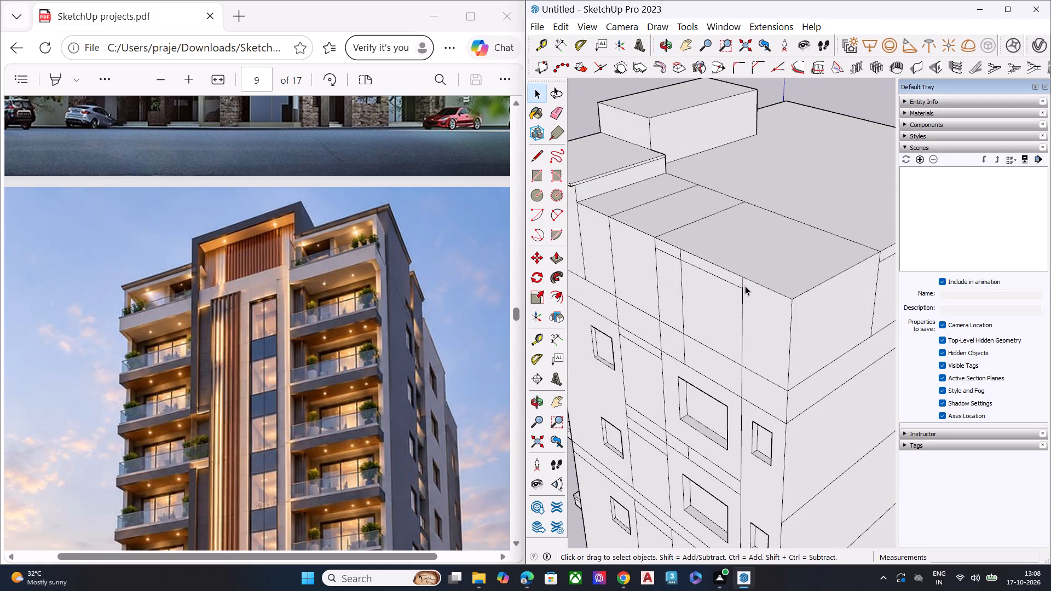
key("l")
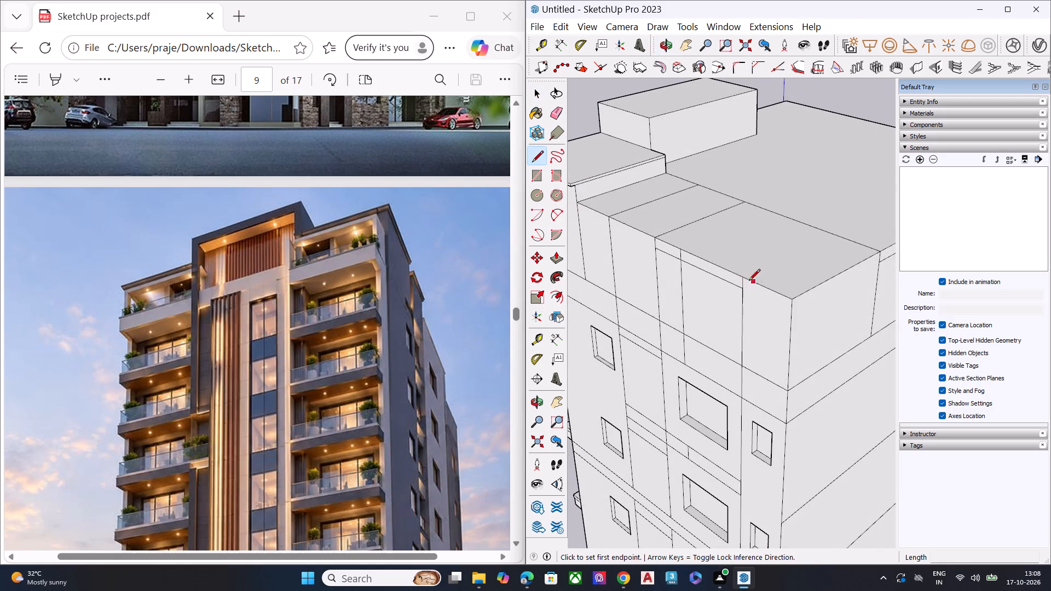
left_click(744, 278)
left_click(830, 235)
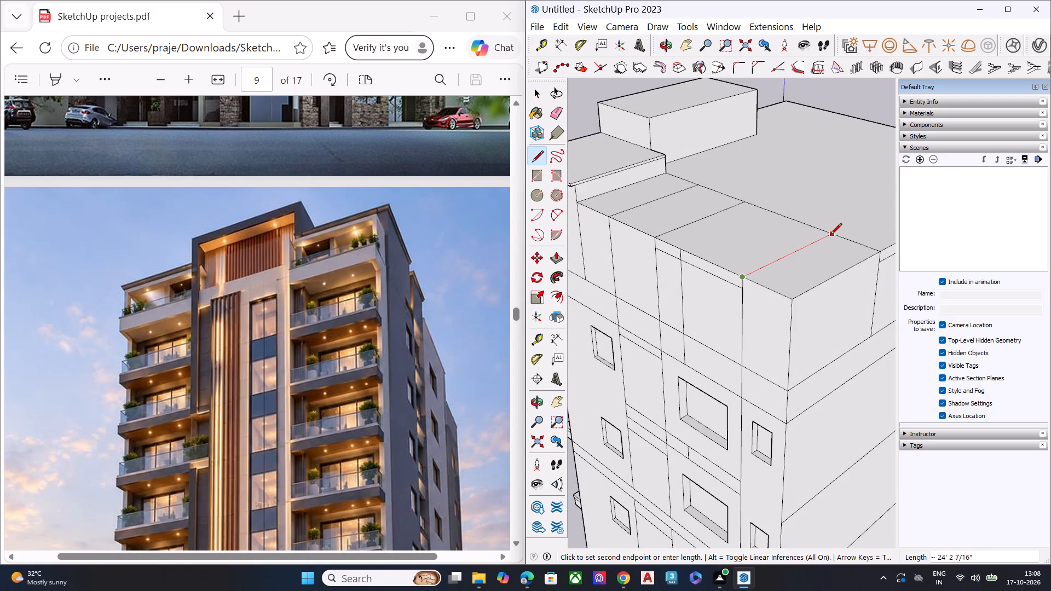
key("space")
Push the roof's back-corner face down to the upper horizontal wall edge above the top window row, forming a corner recess.
left_click(822, 263)
key("p")
left_click(822, 263)
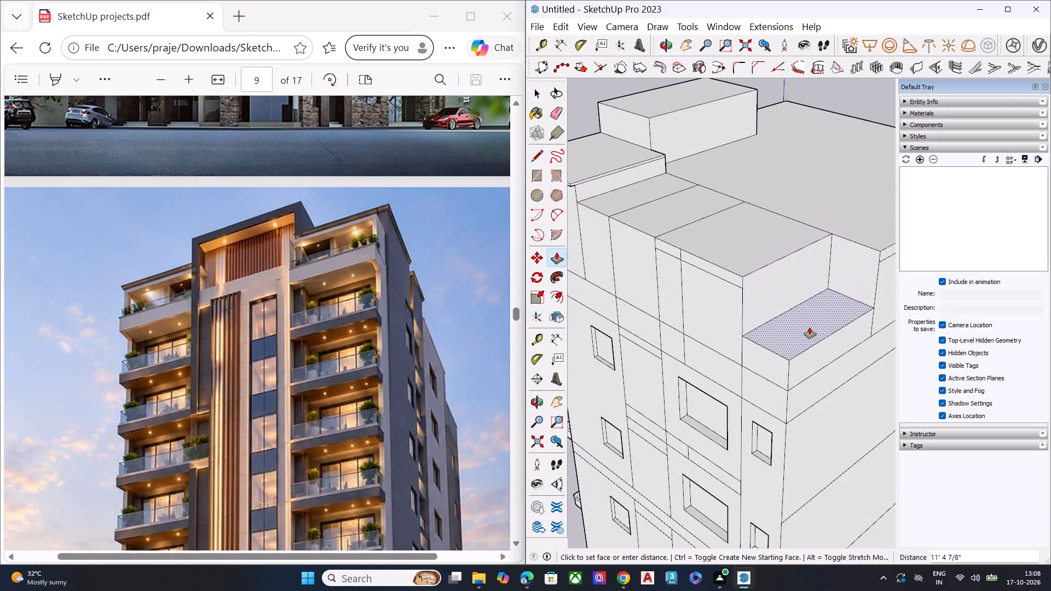
left_click(788, 378)
key("space")
Delete the short vertical edge segment between the roof edge and the fascia line on the back wall.
scroll(811, 315, "down", 7)
middle_click_drag(794, 293, 848, 265)
scroll(813, 259, "up", 3)
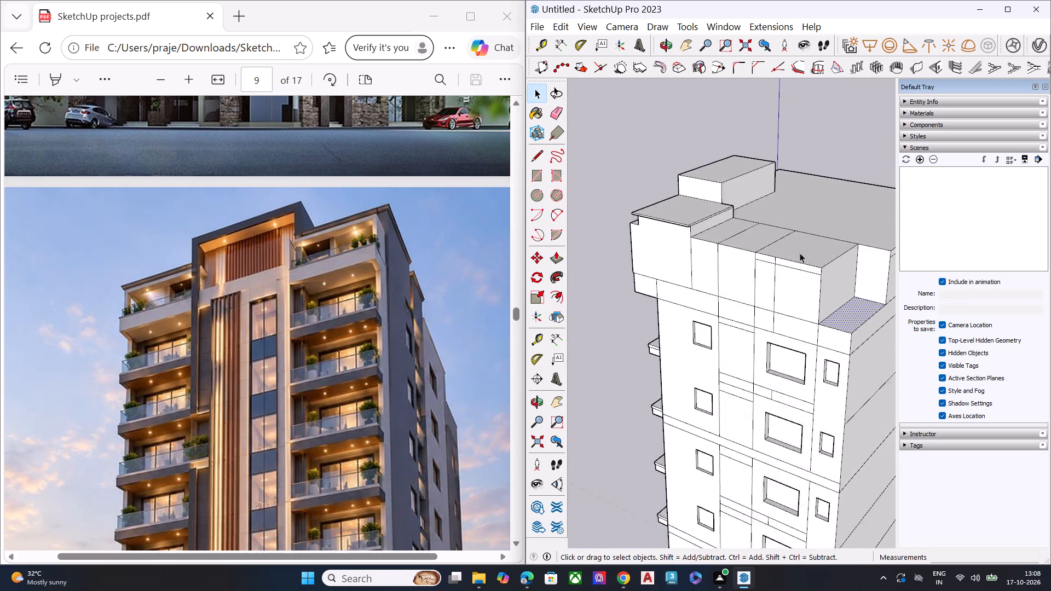
scroll(800, 253, "up", 5)
scroll(790, 259, "down", 2)
scroll(788, 260, "up", 1)
scroll(737, 283, "up", 3)
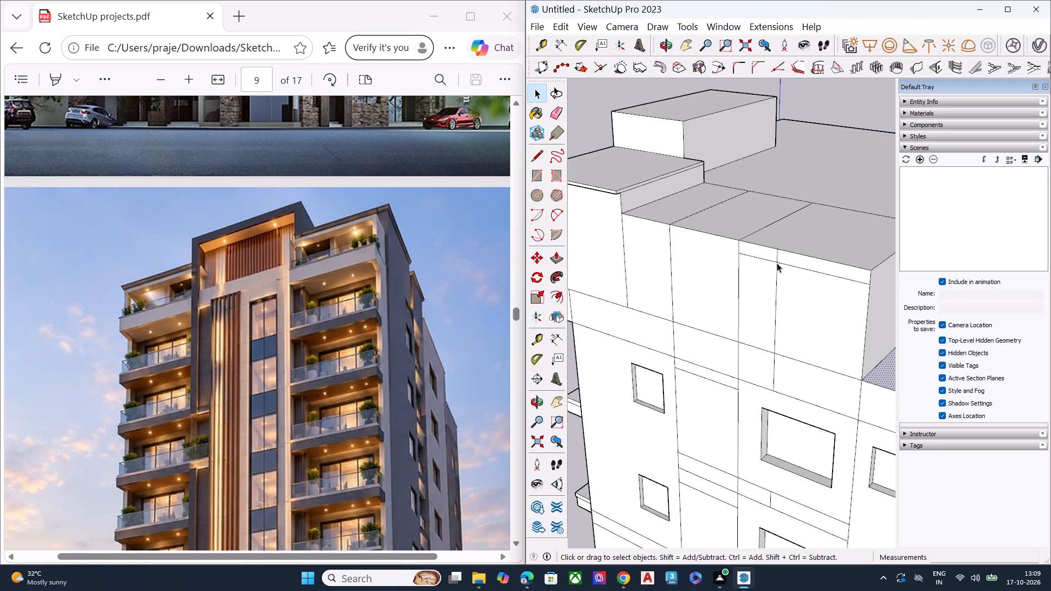
scroll(786, 252, "up", 3)
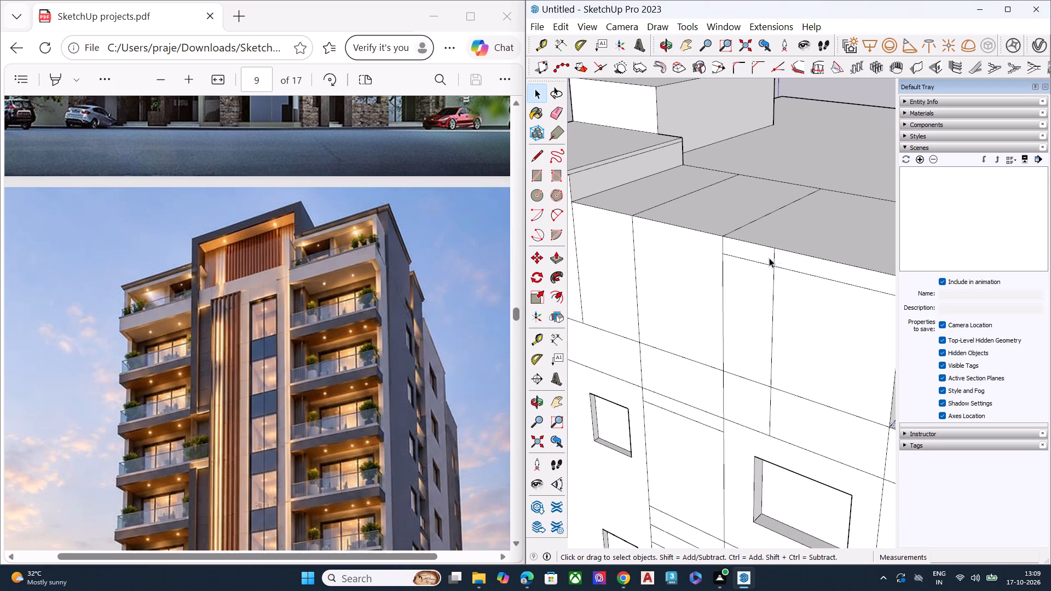
left_click(775, 256)
key("Delete")
Push the roof section beside the corner recess down past the fascia line, forming a lower terrace level.
scroll(753, 264, "down", 7)
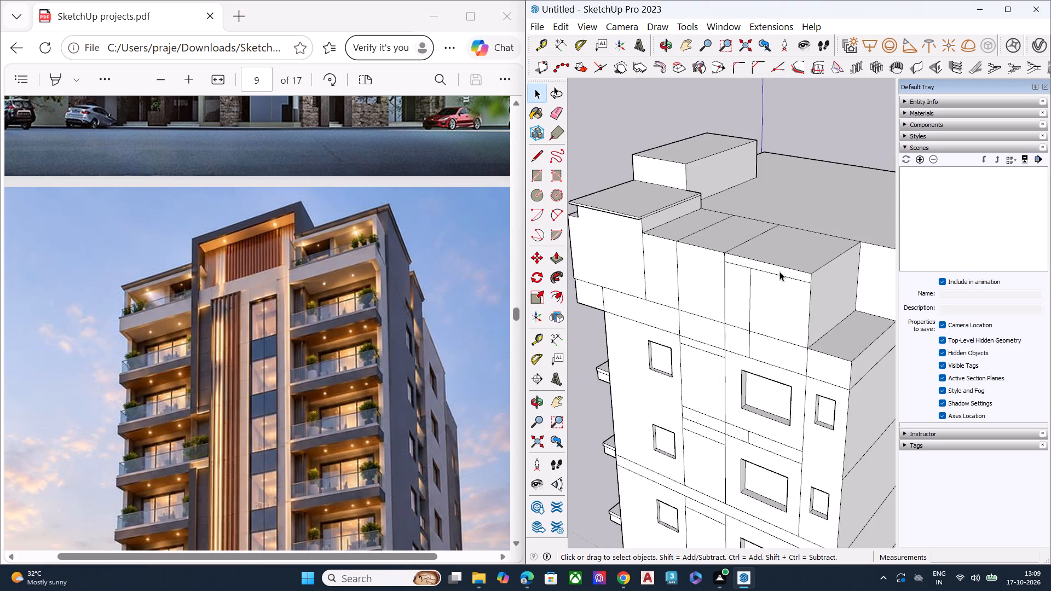
scroll(779, 273, "down", 1)
scroll(779, 273, "up", 5)
left_click(799, 249)
key("p")
double_click(799, 249)
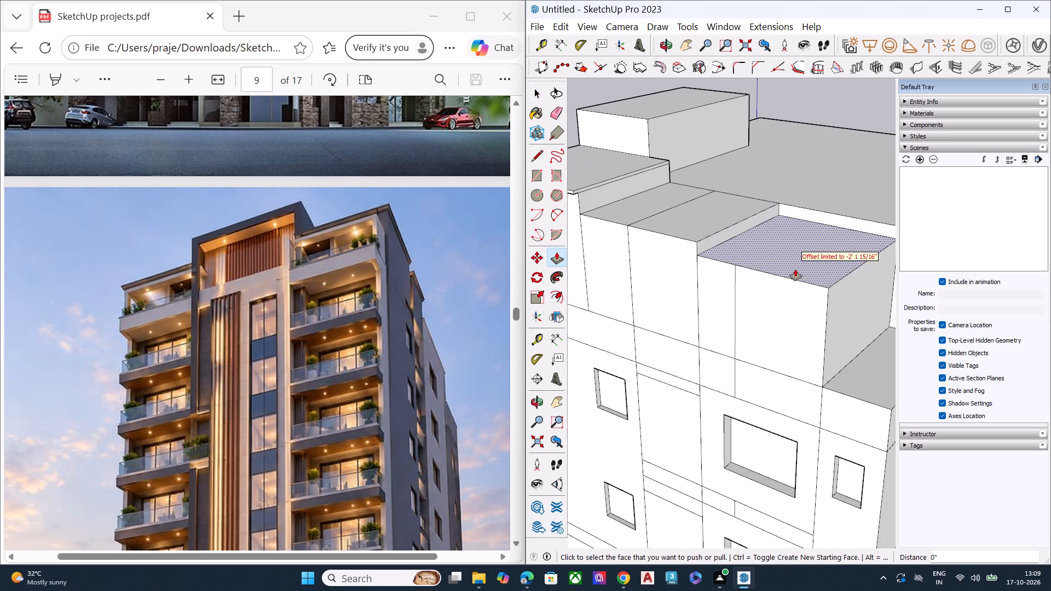
left_click(796, 275)
left_click(809, 296)
key("space")
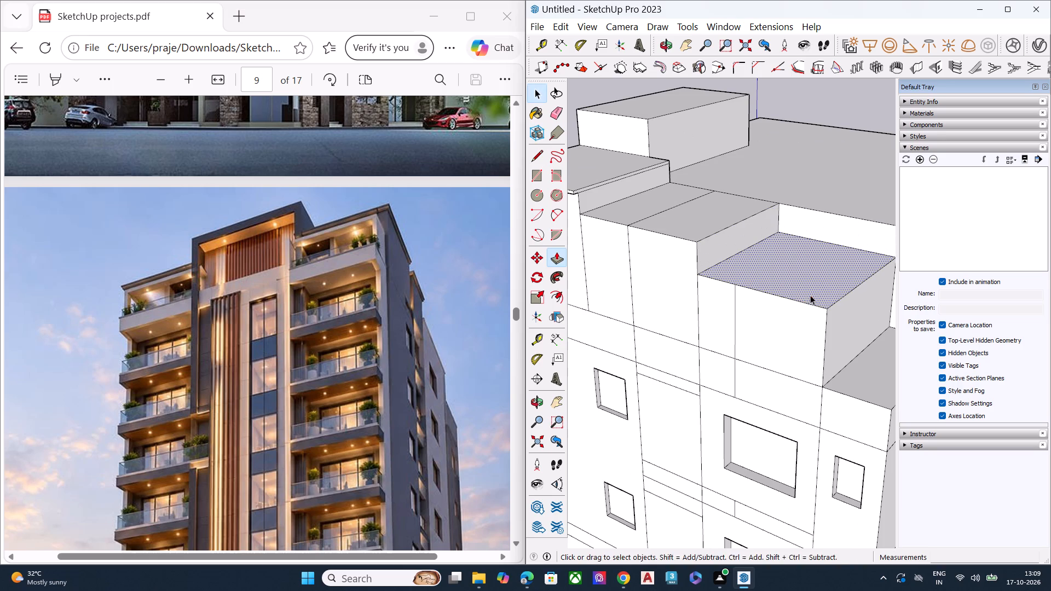
Push the roof section beside the tall capped block down to the upper horizontal wall edge above the windows.
middle_click_drag(825, 273, 956, 271)
scroll(770, 219, "up", 2)
left_click(736, 207)
key("p")
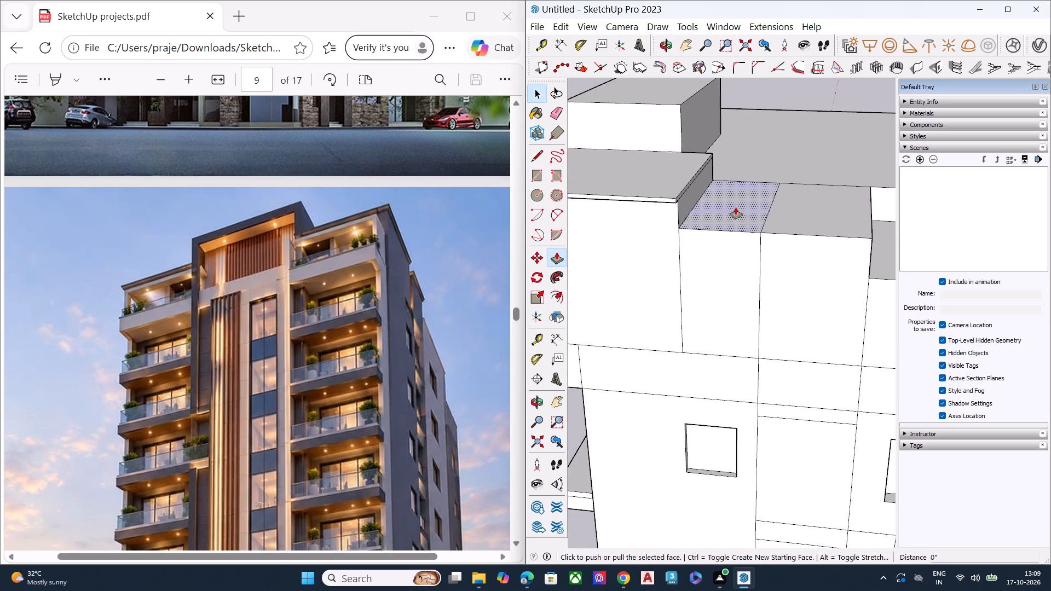
left_click(759, 235)
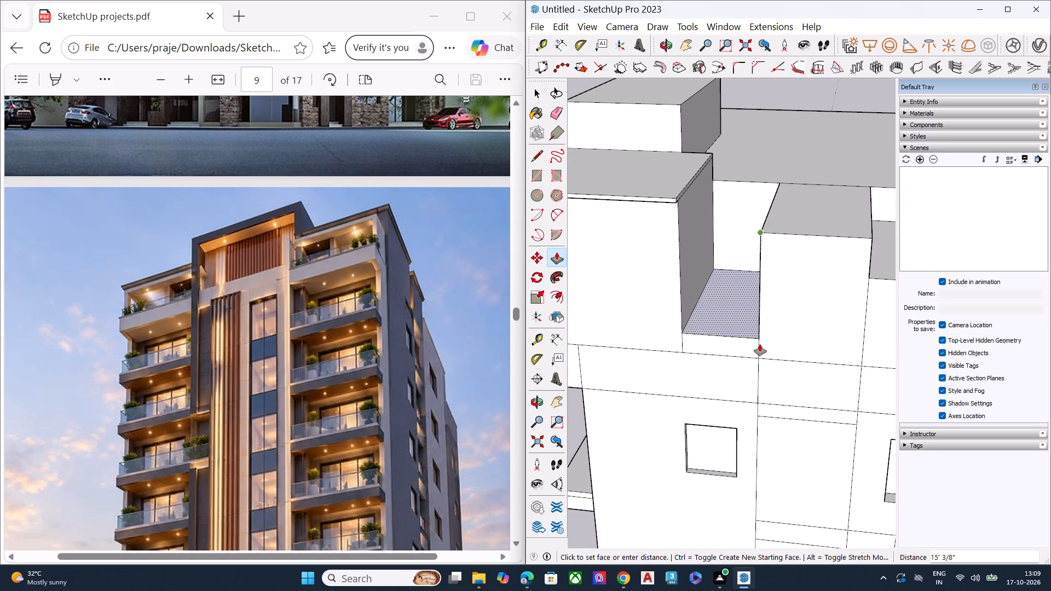
left_click(753, 356)
key("space")
Pull the remaining middle block's top face up about 3' 8" to the underside of the neighbouring block's cap.
middle_click_drag(772, 269, 745, 238)
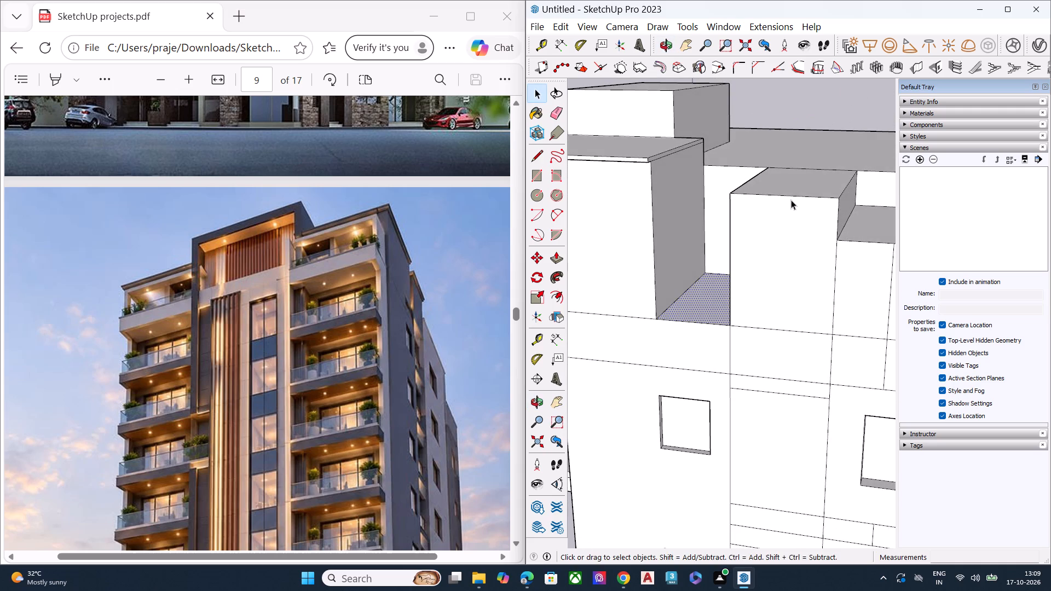
middle_click_drag(791, 200, 500, 284)
middle_click_drag(696, 275, 603, 229)
middle_click_drag(603, 229, 784, 254)
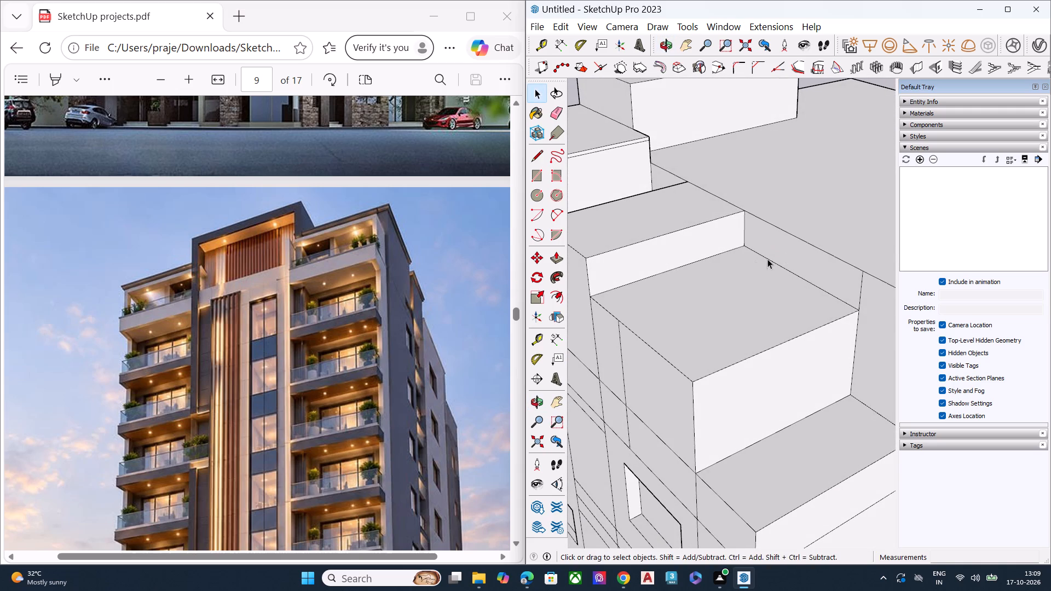
scroll(731, 271, "down", 7)
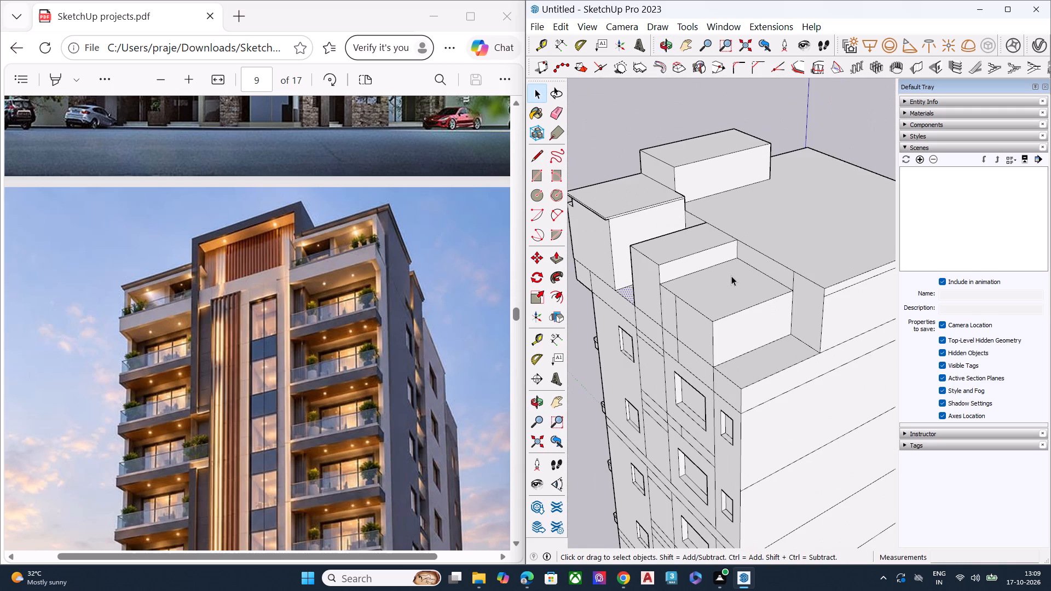
scroll(730, 276, "down", 5)
middle_click_drag(698, 283, 724, 252)
middle_click_drag(726, 273, 801, 320)
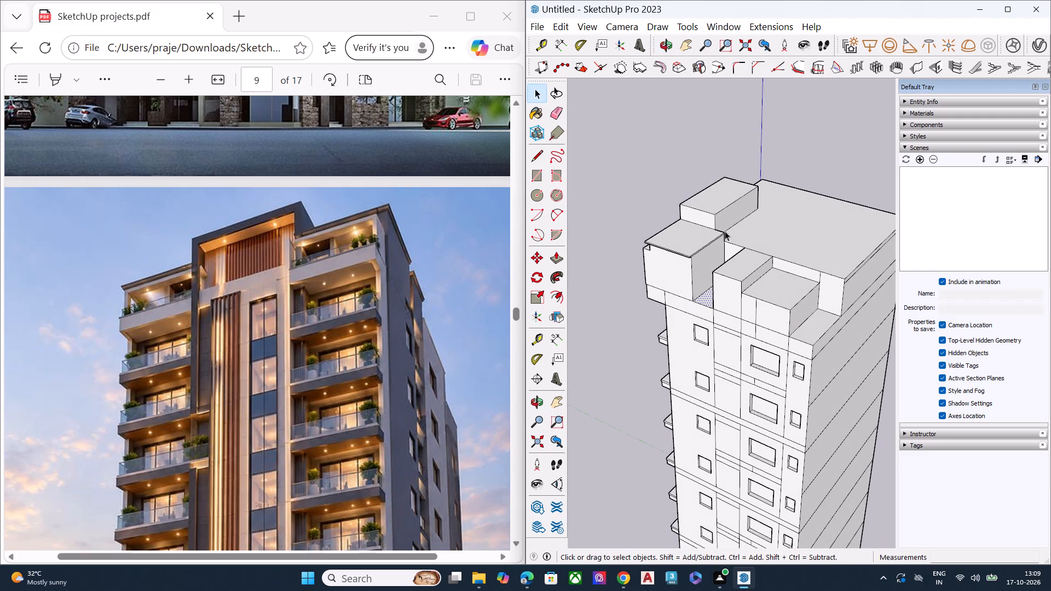
key("space")
left_click(664, 171)
scroll(743, 277, "up", 1)
middle_click_drag(743, 277, 764, 229)
scroll(767, 225, "up", 6)
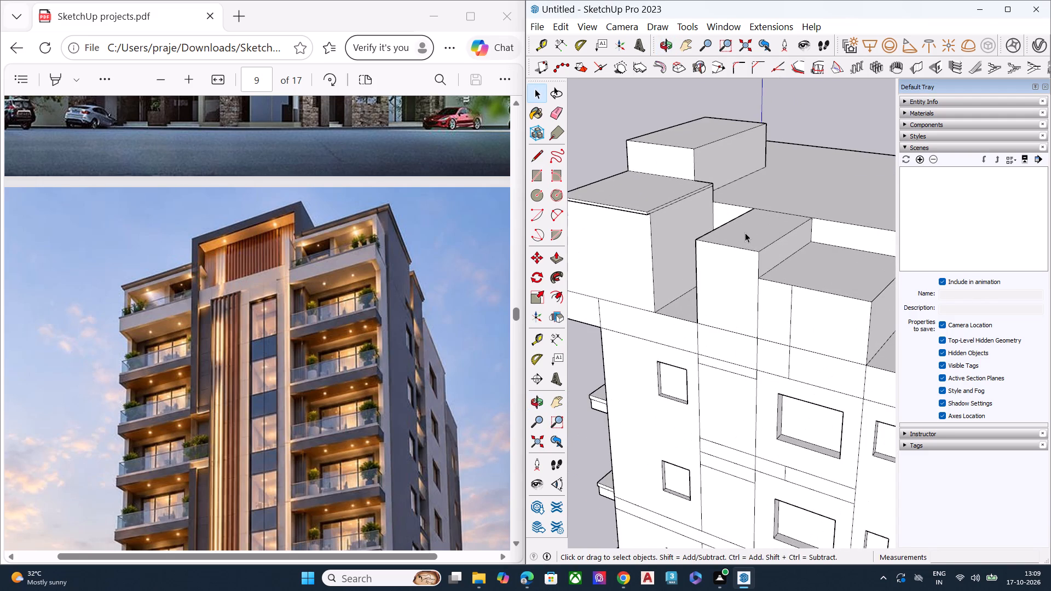
scroll(692, 227, "up", 2)
scroll(692, 227, "down", 2)
scroll(692, 227, "up", 4)
middle_click_drag(739, 229, 791, 190)
middle_click_drag(791, 190, 792, 193)
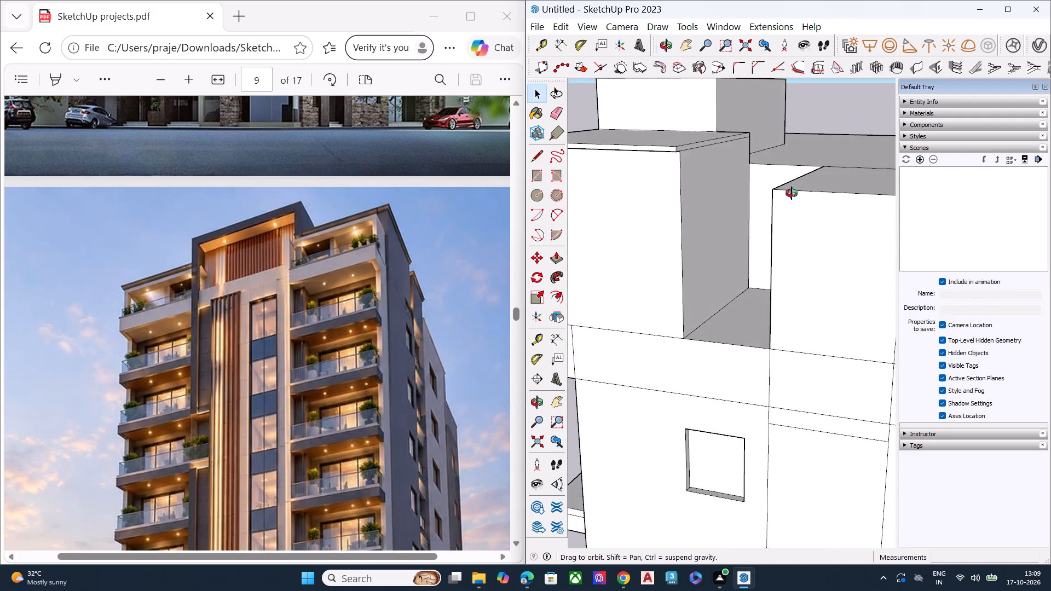
middle_click_drag(792, 193, 718, 275)
left_click(781, 280)
key("p")
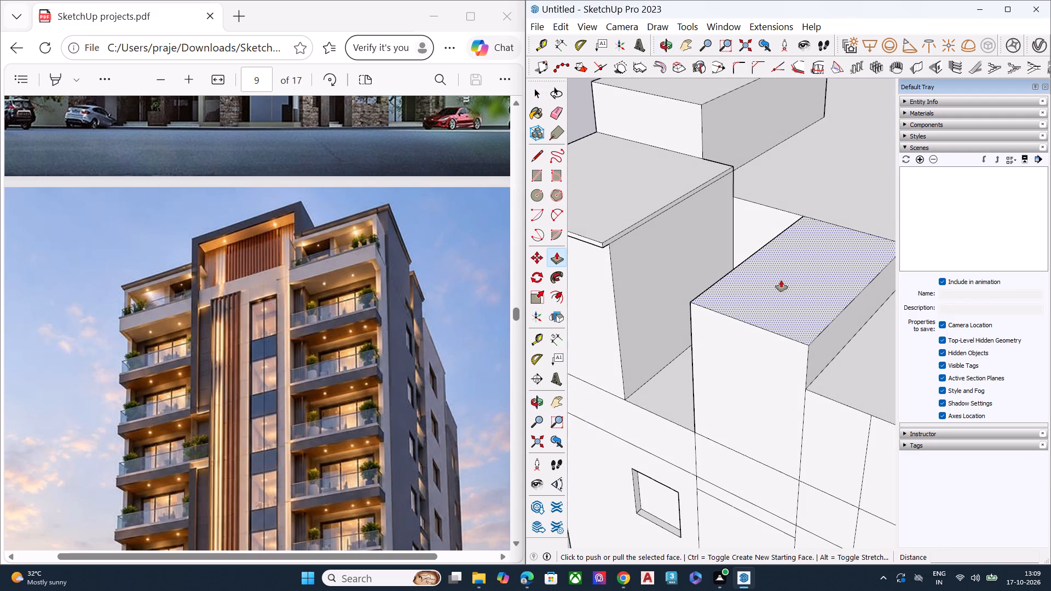
left_click(778, 288)
left_click(609, 248)
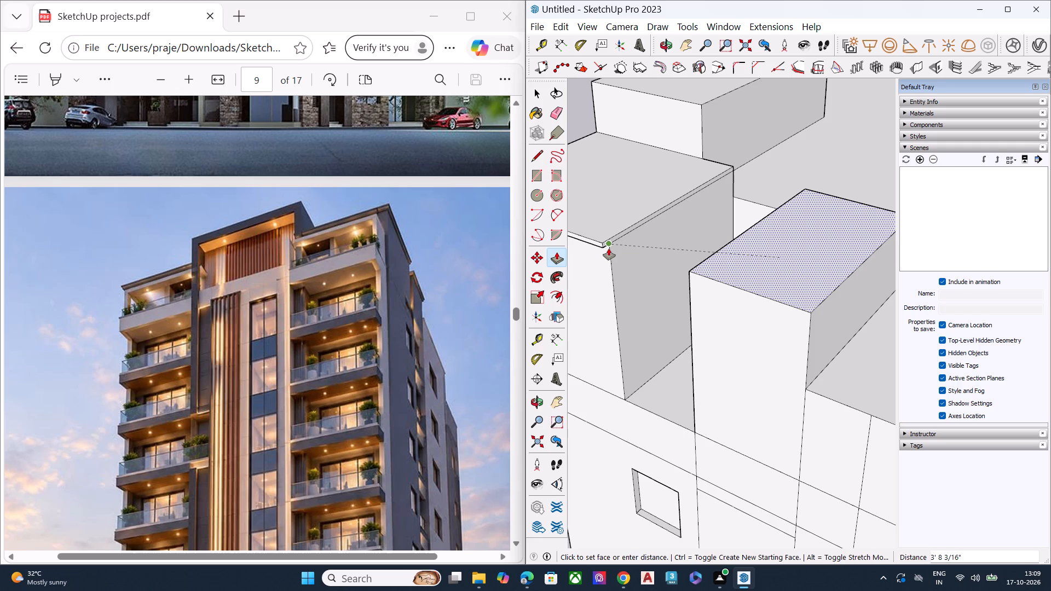
Extrude a separate thin cap layer on the middle block, up to the top of the neighbouring block's cap.
key("space")
left_click(747, 268)
key("p")
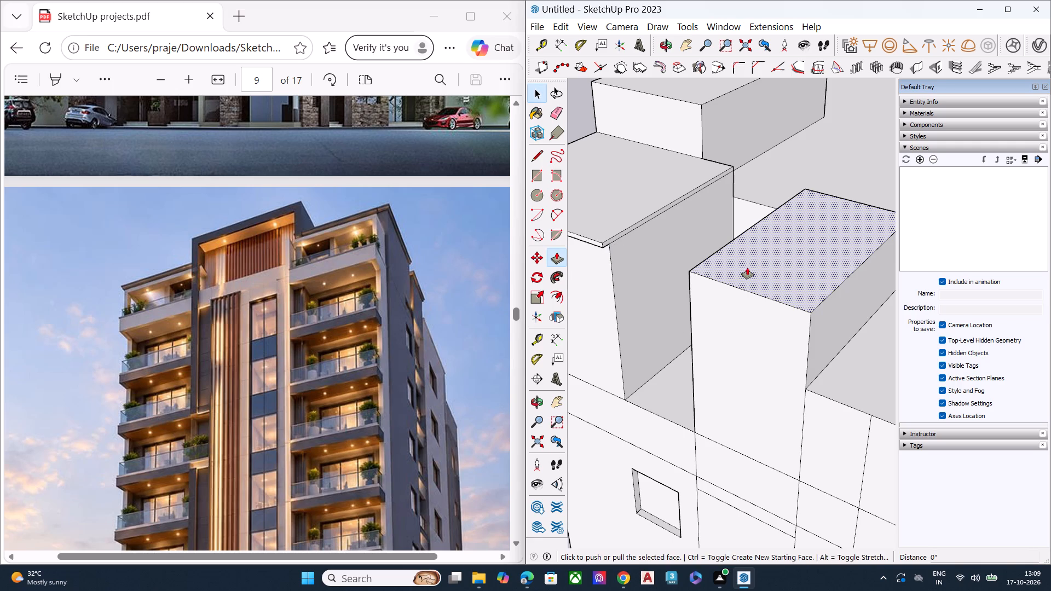
left_click(750, 272)
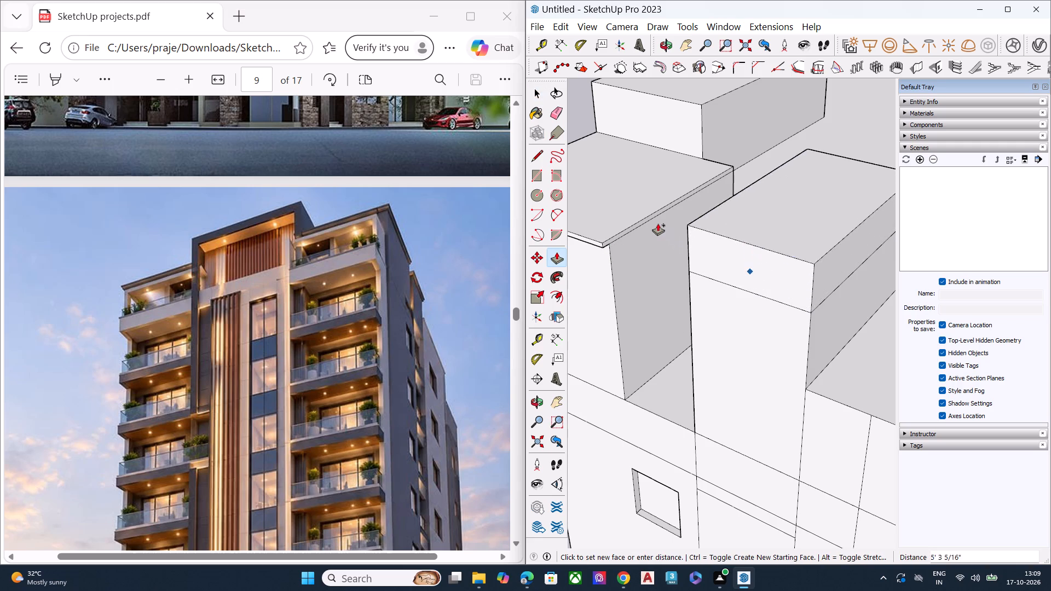
left_click(649, 213)
key("space")
Pull the middle block cap's thin back face outward by the last Push/Pull distance, overhanging the back wall.
middle_click_drag(735, 258, 754, 202)
scroll(702, 260, "down", 7)
middle_click_drag(787, 277, 901, 270)
scroll(871, 234, "up", 9)
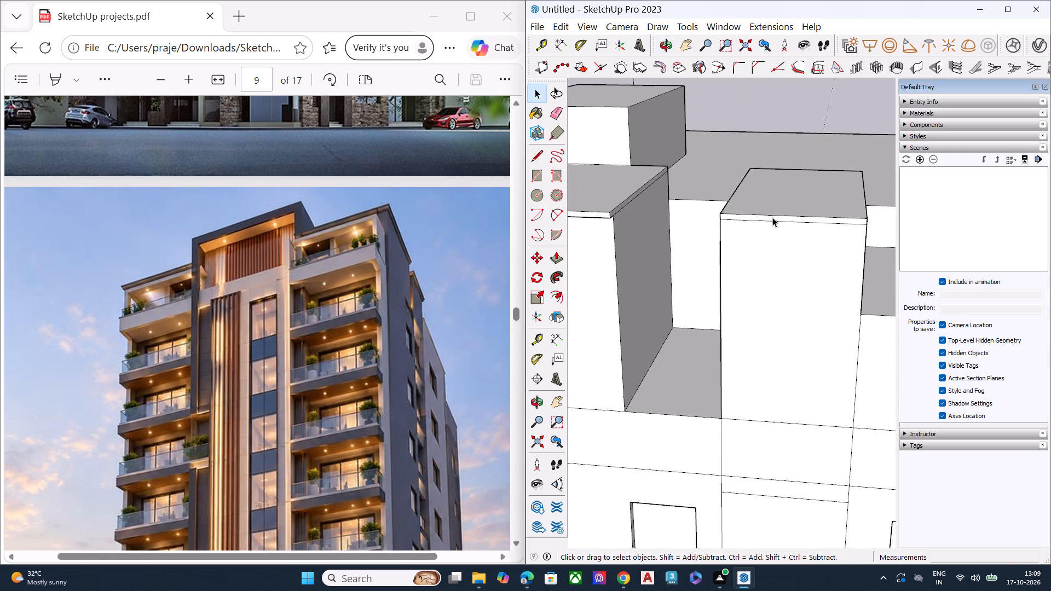
middle_click_drag(772, 217, 864, 216)
scroll(704, 208, "down", 7)
middle_click_drag(729, 261, 785, 222)
scroll(830, 188, "up", 3)
scroll(823, 181, "down", 1)
scroll(823, 181, "up", 6)
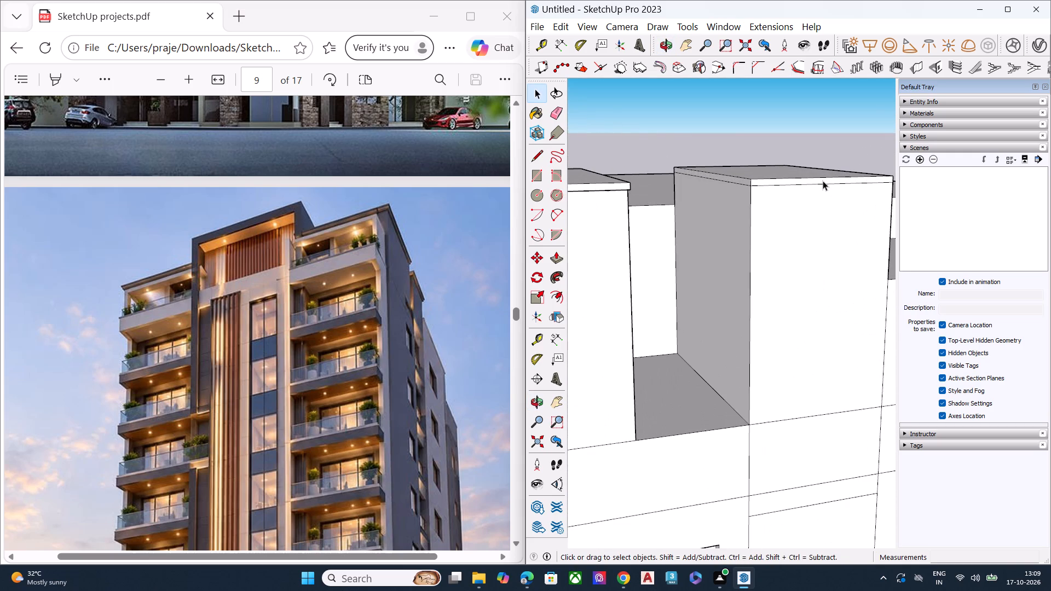
key("p")
scroll(810, 177, "up", 2)
scroll(810, 177, "down", 1)
scroll(810, 177, "up", 4)
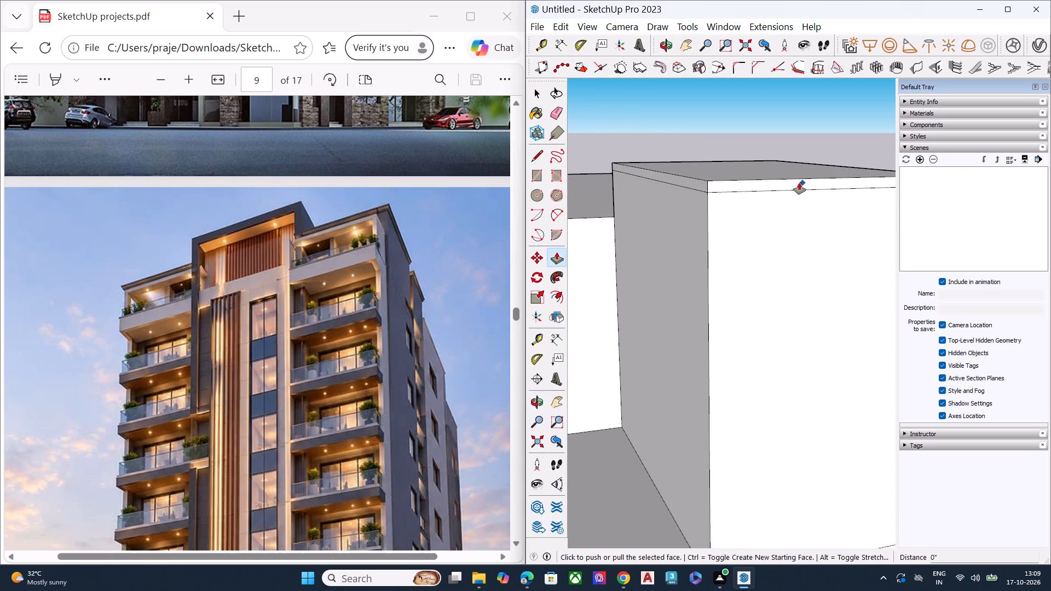
key("space")
left_click(797, 183)
key("p")
double_click(797, 183)
scroll(800, 181, "down", 2)
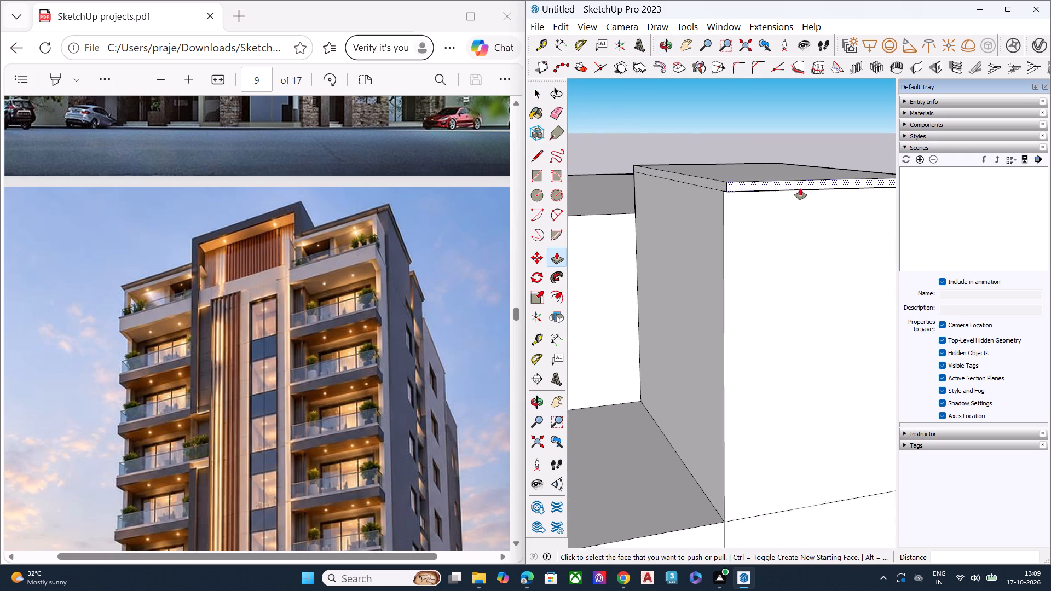
Extend the middle block cap's back overhang to align with the outer edge of the neighbouring block's cap.
scroll(800, 188, "down", 3)
scroll(749, 208, "down", 5)
middle_click_drag(776, 221, 920, 102)
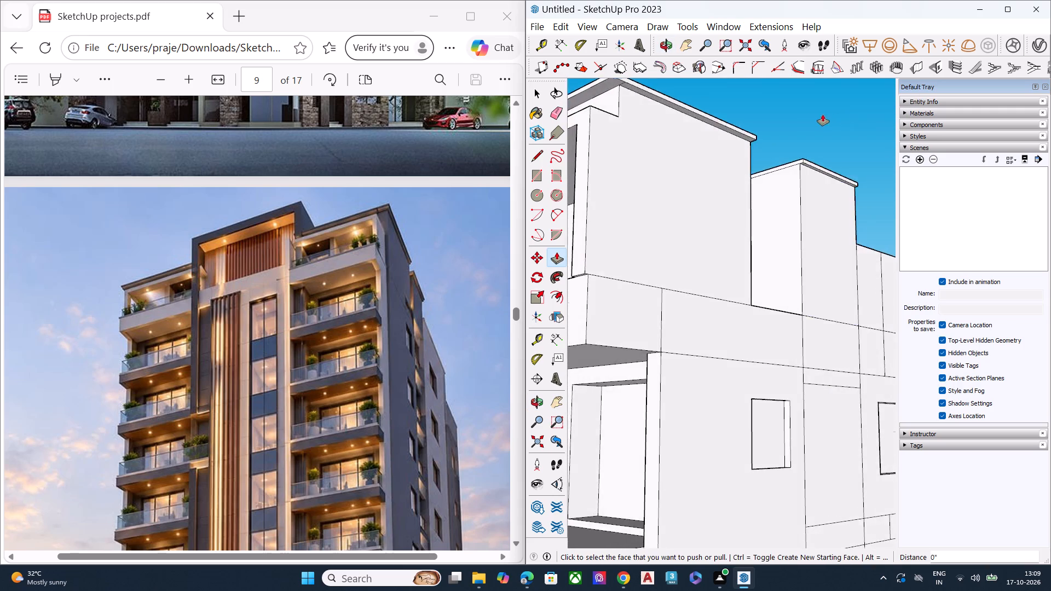
scroll(813, 114, "up", 8)
key("space")
left_click(807, 245)
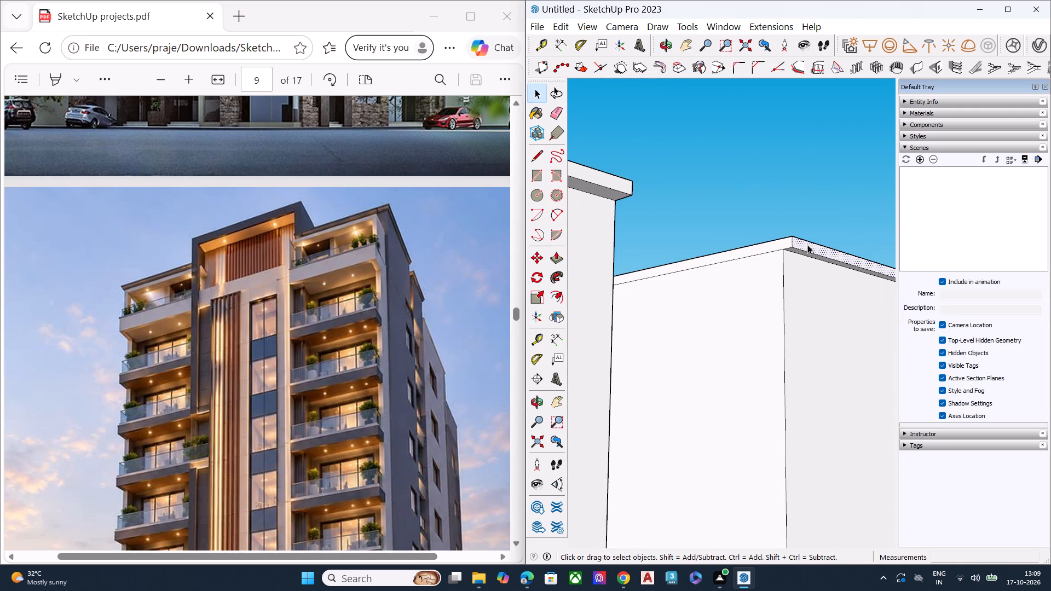
key("p")
left_click(807, 246)
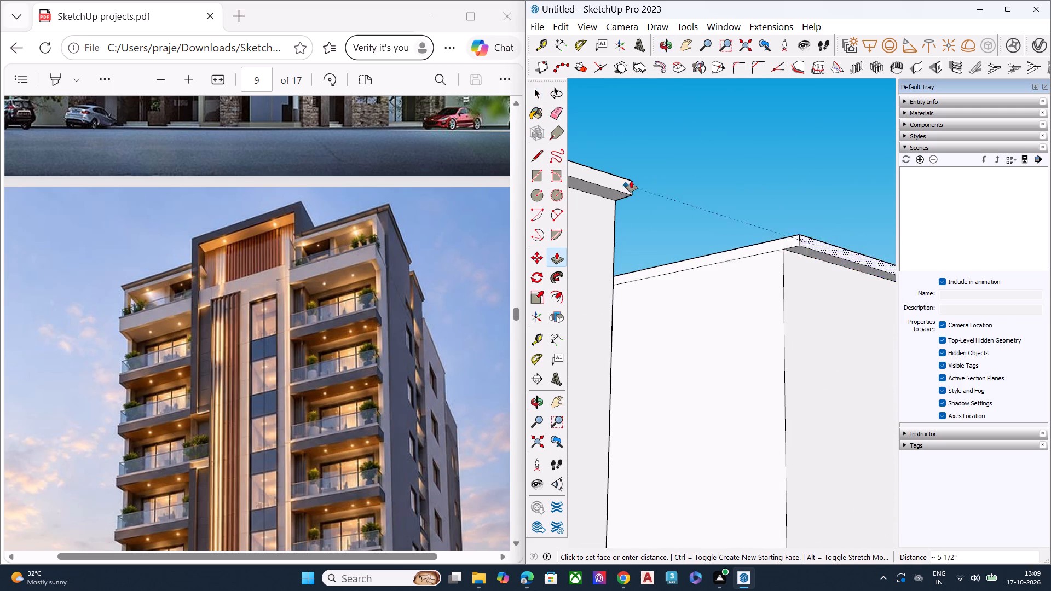
left_click(635, 183)
key("space")
Pull the cap's side face over the gap outward by the same overhang distance.
middle_click_drag(759, 253, 725, 288)
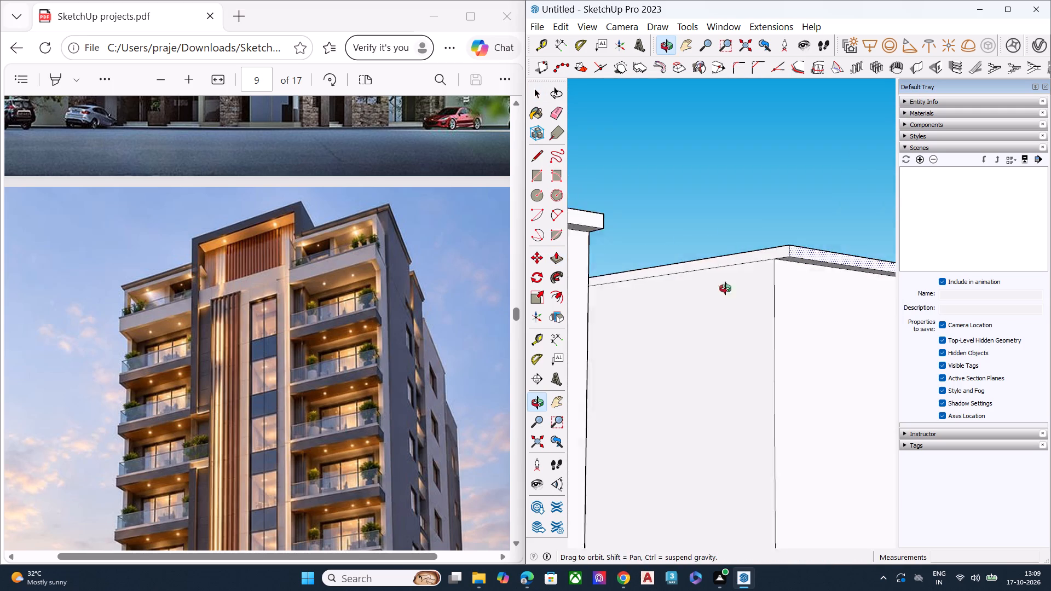
middle_click_drag(725, 288, 697, 321)
scroll(689, 323, "up", 3)
scroll(726, 298, "down", 1)
scroll(726, 298, "up", 2)
double_click(760, 244)
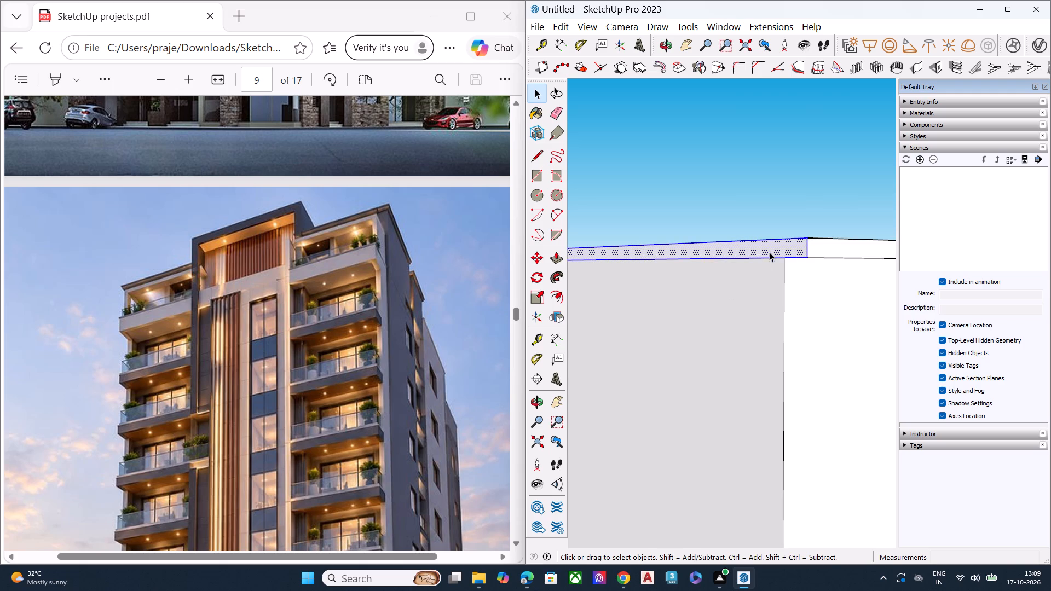
key("p")
double_click(772, 247)
double_click(771, 245)
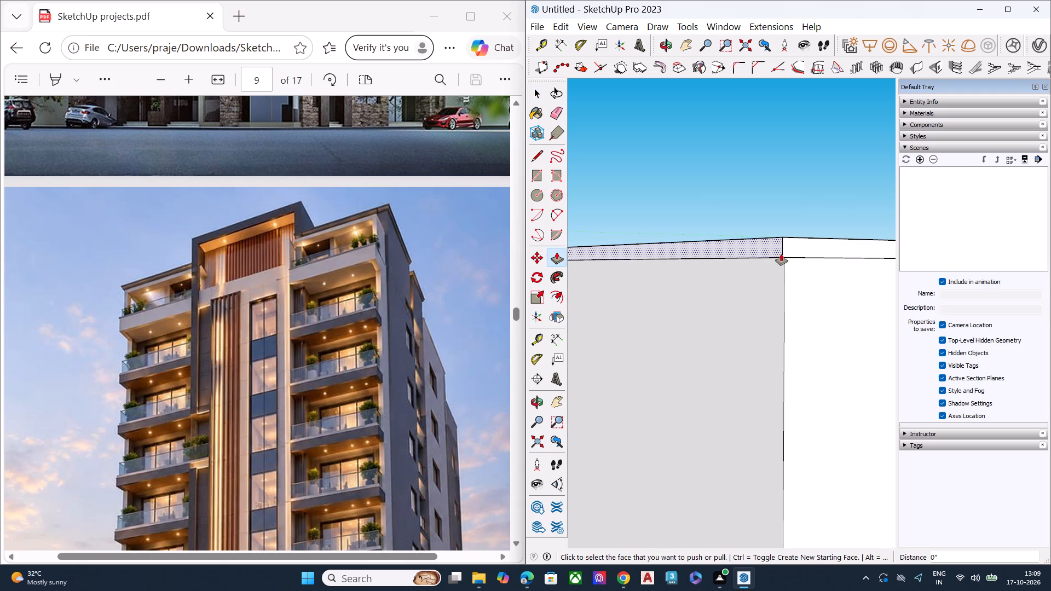
Pull the cap's opposite side face, above the lowered terrace section, outward by the same overhang distance.
middle_click_drag(775, 258, 642, 338)
middle_click_drag(718, 285, 725, 189)
scroll(726, 188, "up", 1)
key("space")
scroll(703, 199, "down", 6)
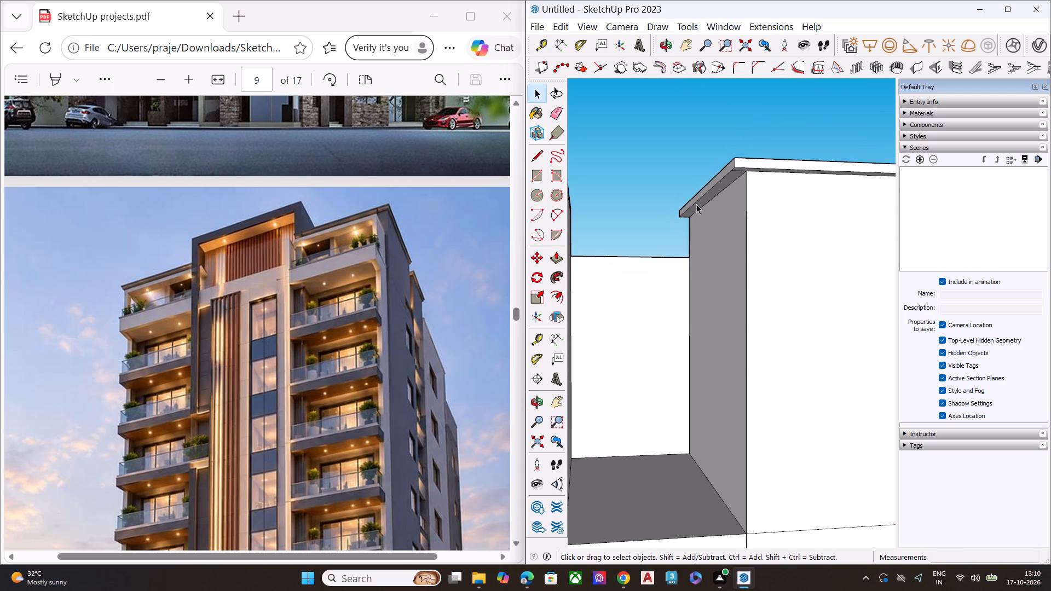
scroll(698, 190, "down", 1)
scroll(698, 190, "up", 1)
scroll(698, 190, "down", 4)
scroll(698, 190, "up", 1)
scroll(698, 190, "down", 8)
middle_click_drag(777, 196, 621, 191)
scroll(730, 166, "up", 3)
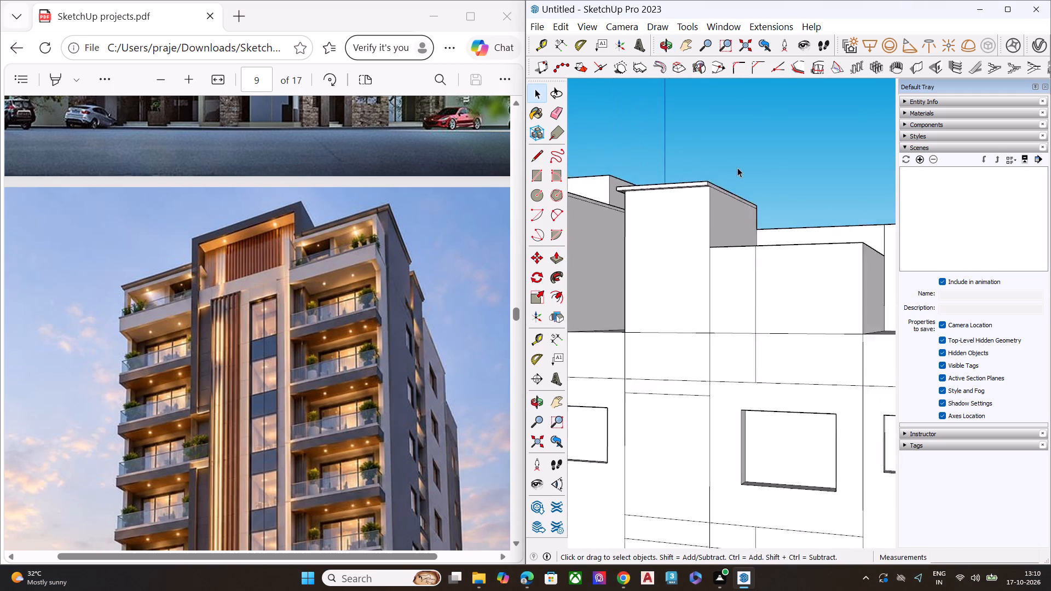
scroll(737, 167, "up", 6)
scroll(698, 215, "up", 3)
key("p")
double_click(682, 225)
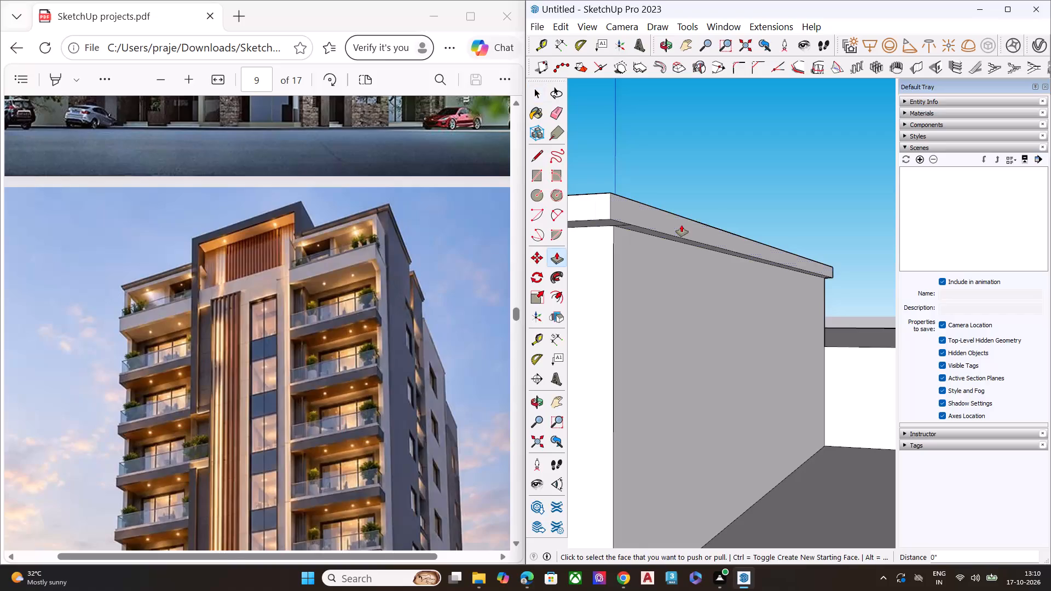
key("space")
Erase the vertical line on the lowered section's back wall, between its roof edge and the horizontal edge below.
scroll(720, 207, "down", 2)
scroll(720, 206, "up", 1)
scroll(720, 206, "down", 2)
middle_click_drag(696, 222, 809, 137)
scroll(775, 162, "down", 8)
scroll(706, 195, "down", 6)
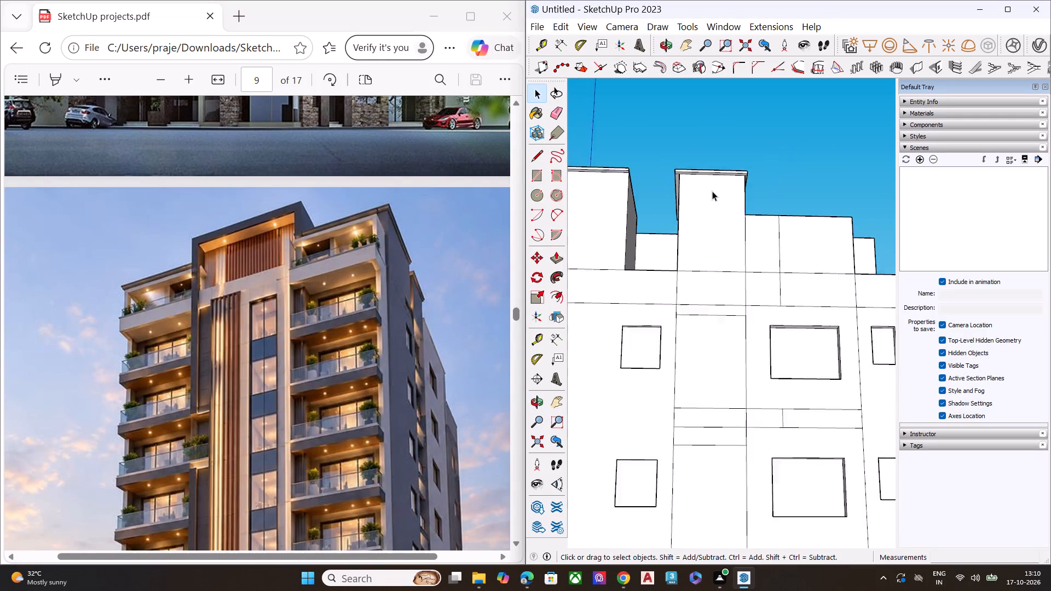
scroll(712, 191, "down", 3)
middle_click_drag(704, 198, 774, 197)
scroll(791, 240, "up", 5)
scroll(796, 251, "down", 1)
middle_click_drag(798, 250, 758, 279)
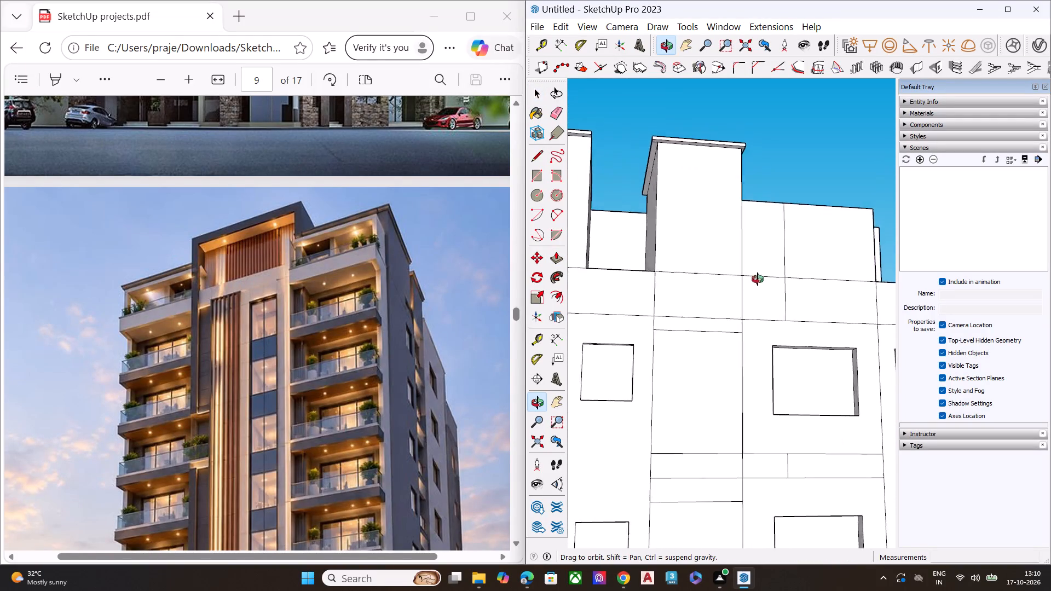
middle_click_drag(758, 279, 732, 298)
scroll(791, 225, "up", 5)
key("e")
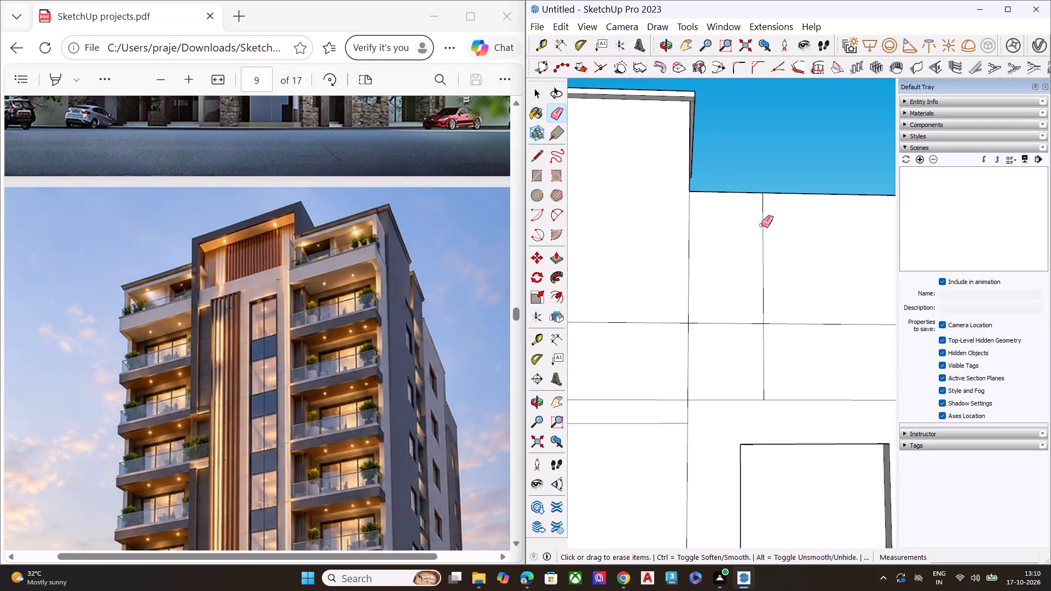
left_click(763, 224)
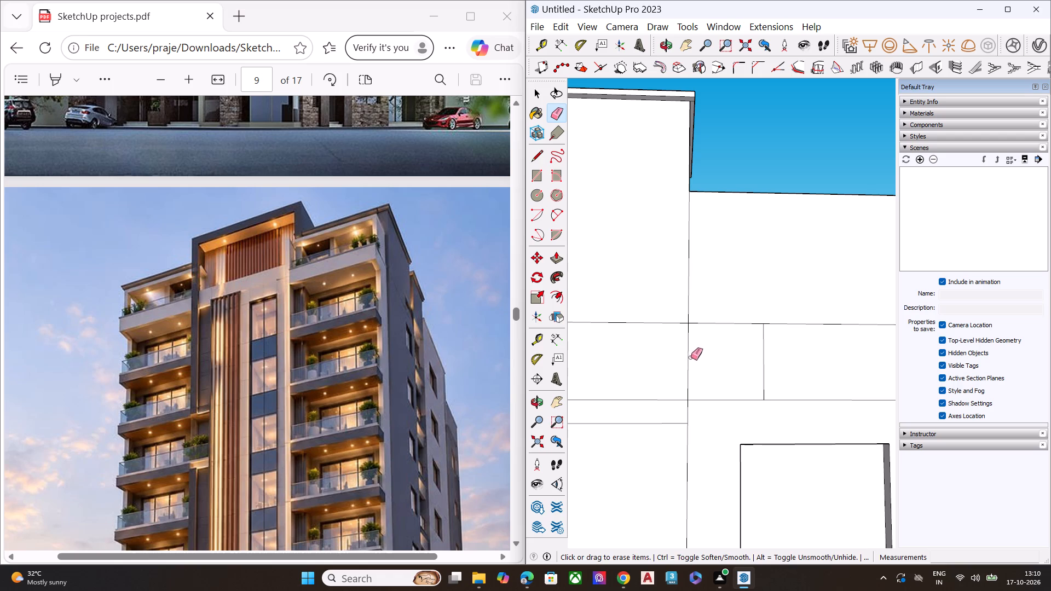
Erase the horizontal edge beneath the middle block and the vertical edges continuing down the back wall from its corners.
scroll(779, 329, "down", 2)
scroll(788, 329, "up", 1)
scroll(798, 329, "down", 5)
left_click(679, 323)
middle_click_drag(671, 332, 793, 383)
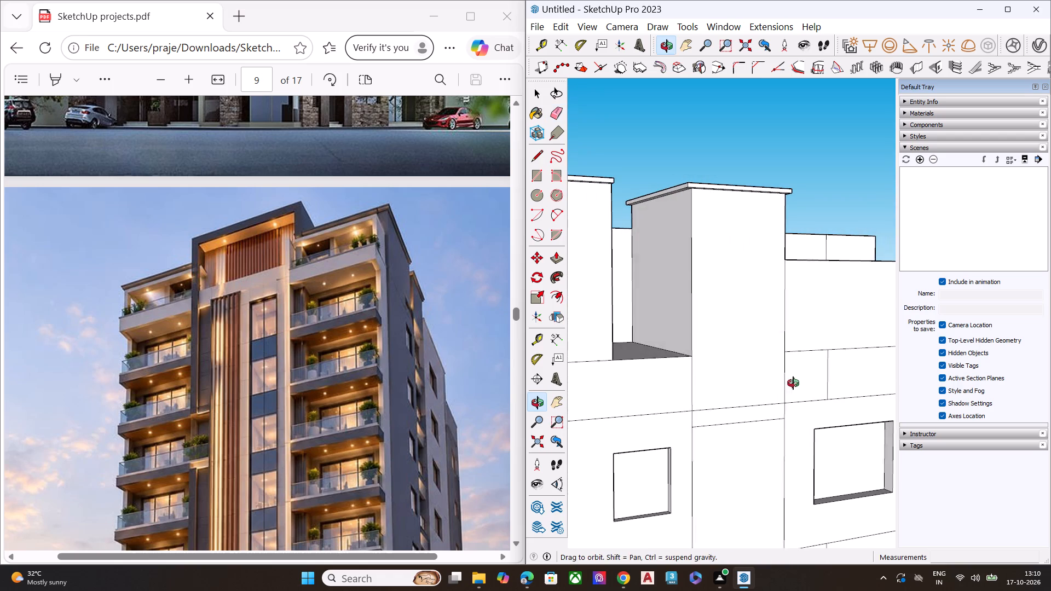
middle_click_drag(793, 383, 802, 379)
left_click(703, 374)
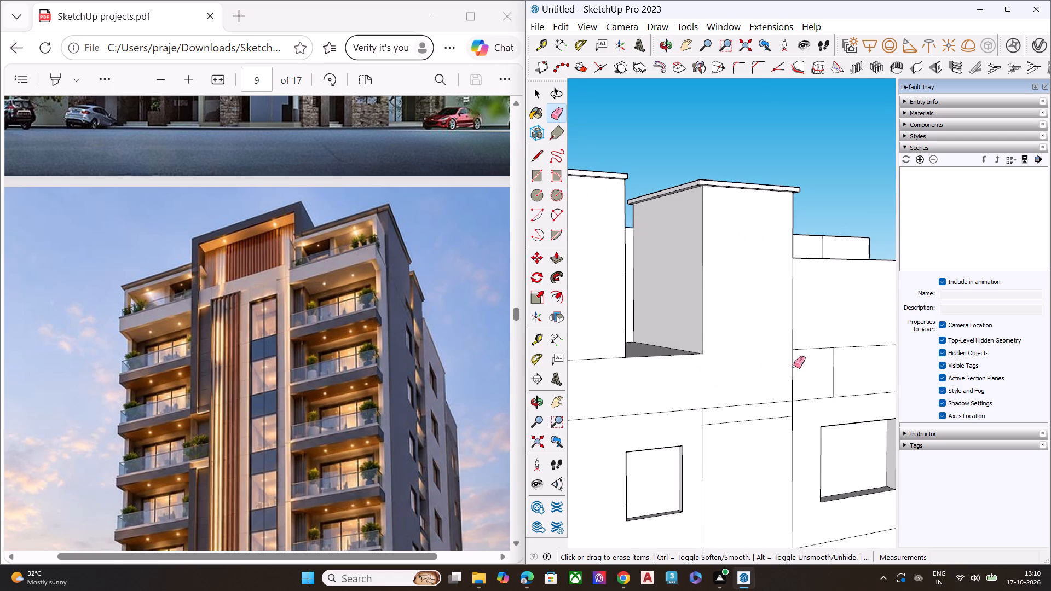
left_click(792, 367)
Redraw the vertical edge from the middle block's corner beside the lowered section down to the horizontal edge below.
middle_click_drag(799, 365, 762, 291)
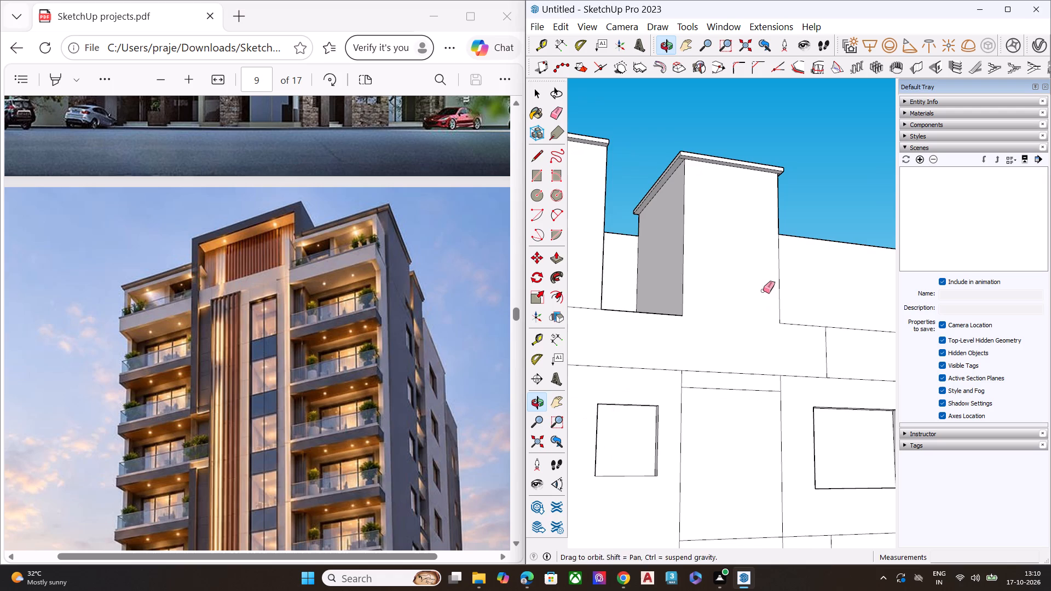
scroll(790, 307, "up", 8)
key("l")
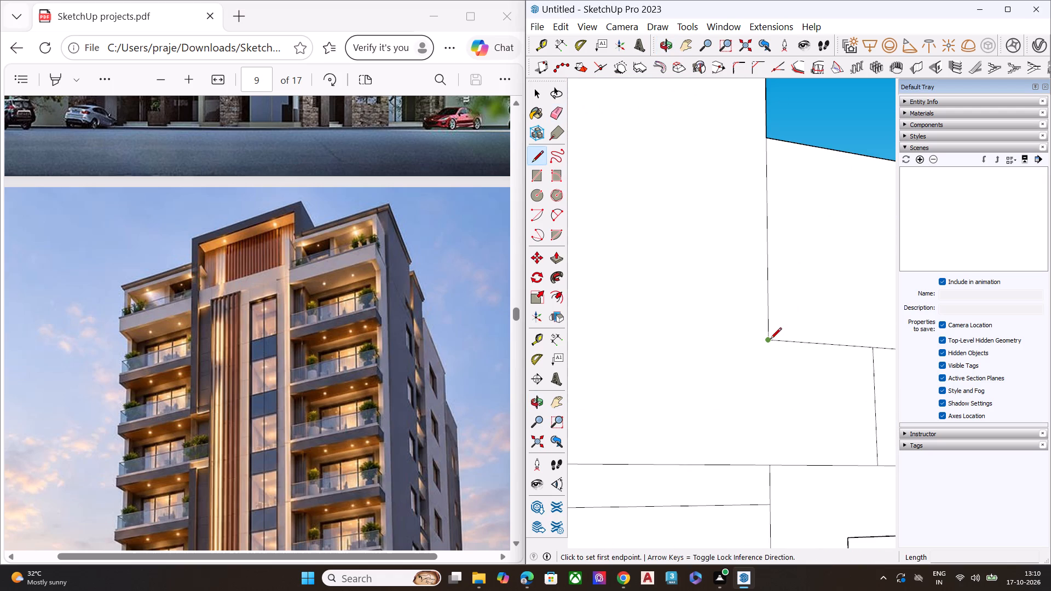
left_click(770, 340)
left_click(766, 468)
key("space")
Push the top face of the lowered section beside the middle block down about 5' 3".
scroll(702, 312, "down", 4)
scroll(701, 312, "up", 1)
scroll(701, 312, "down", 4)
middle_click_drag(799, 321, 695, 413)
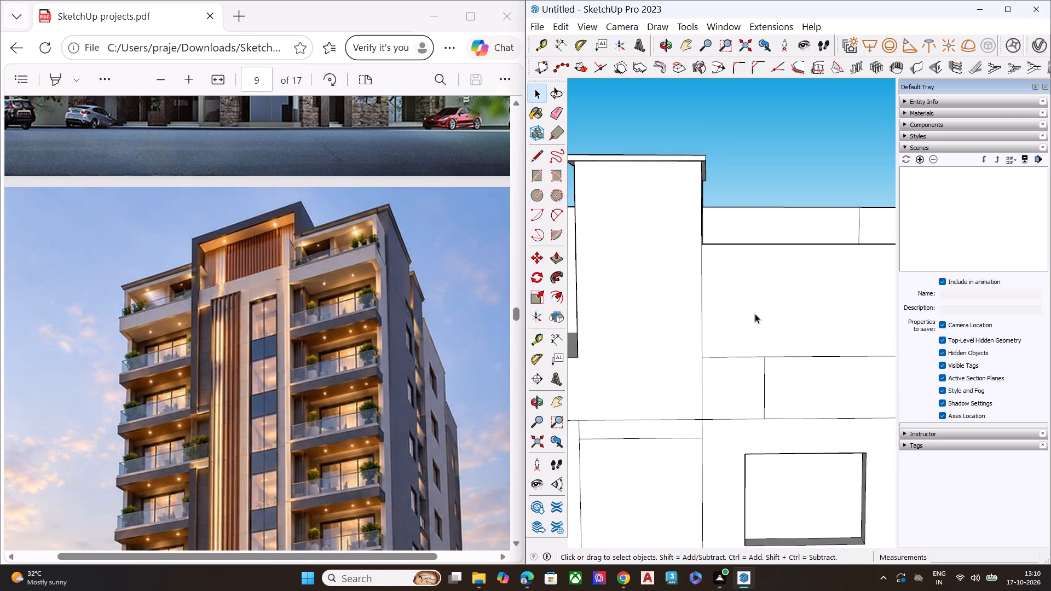
scroll(724, 309, "down", 2)
scroll(718, 314, "up", 1)
scroll(718, 314, "down", 5)
middle_click_drag(781, 304, 675, 376)
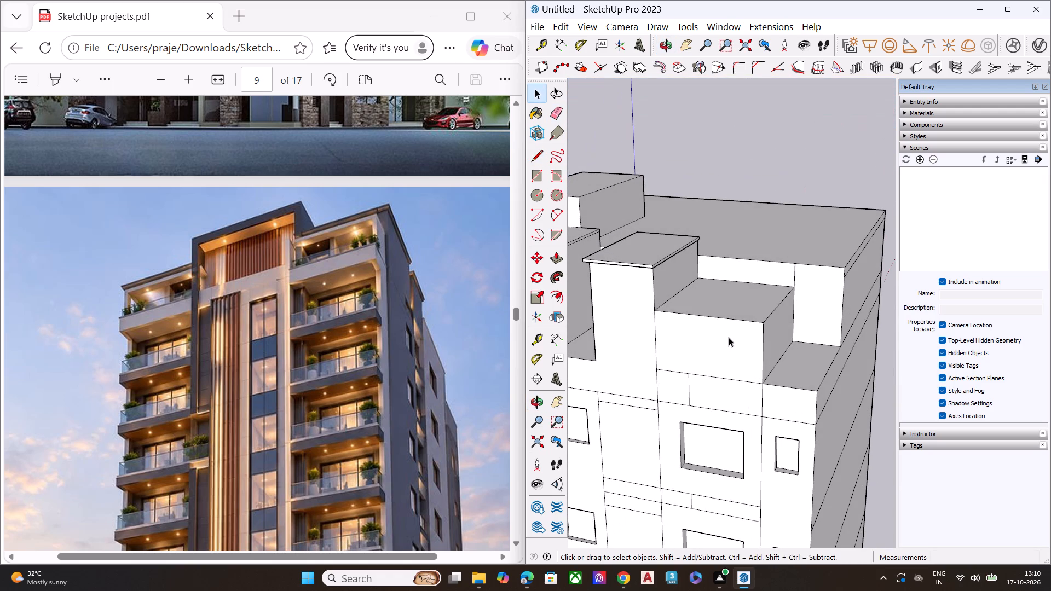
scroll(728, 335, "up", 1)
middle_click_drag(727, 331, 732, 323)
scroll(743, 302, "up", 5)
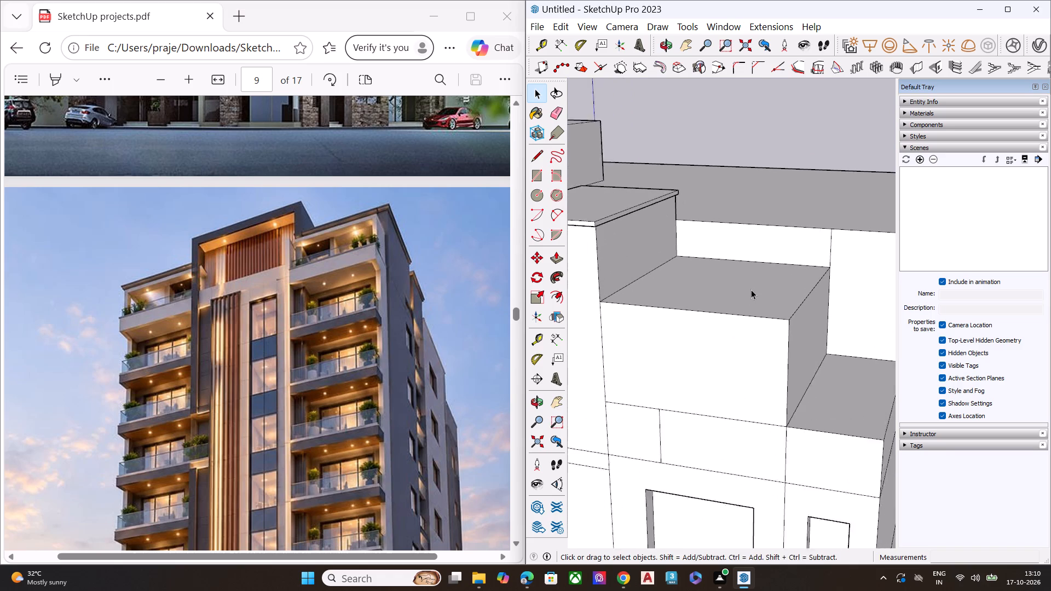
left_click(751, 289)
key("p")
left_click(751, 289)
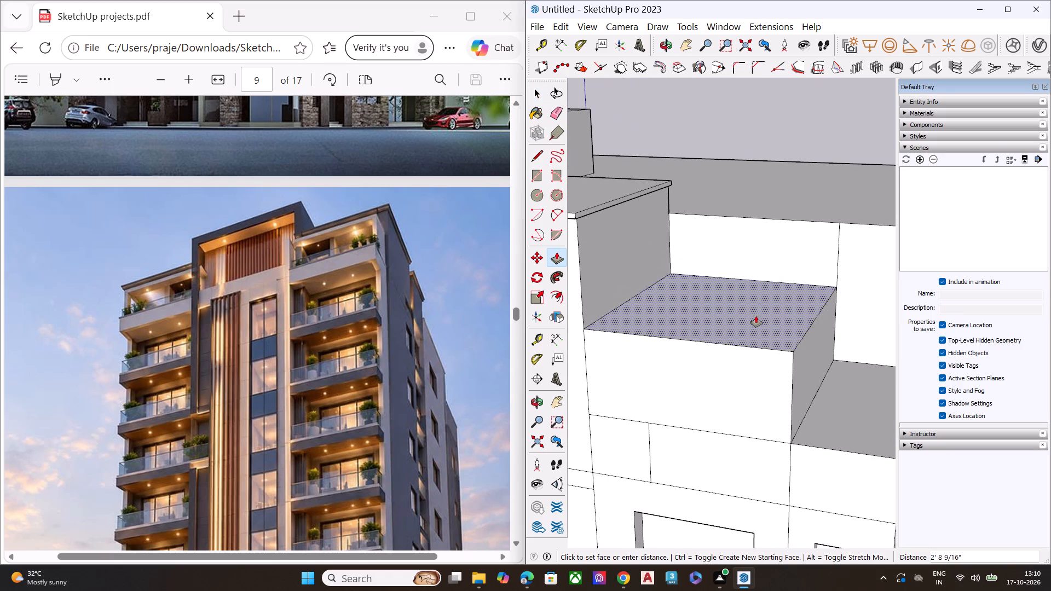
left_click(755, 334)
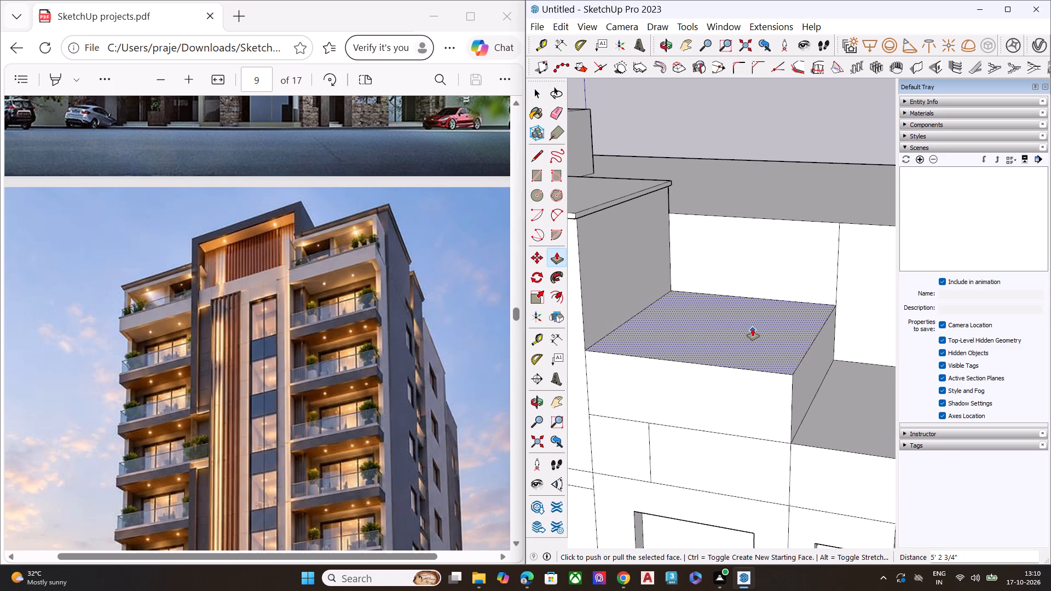
Pull up a new cap layer about 1' thick from the lowered section's top face.
left_click(753, 327)
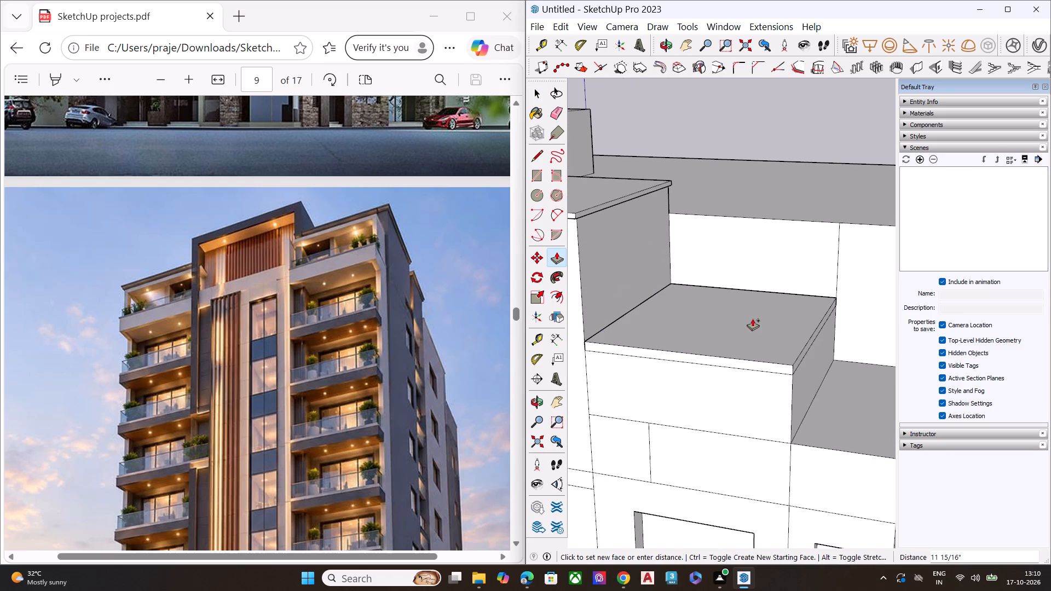
left_click(753, 321)
key("space")
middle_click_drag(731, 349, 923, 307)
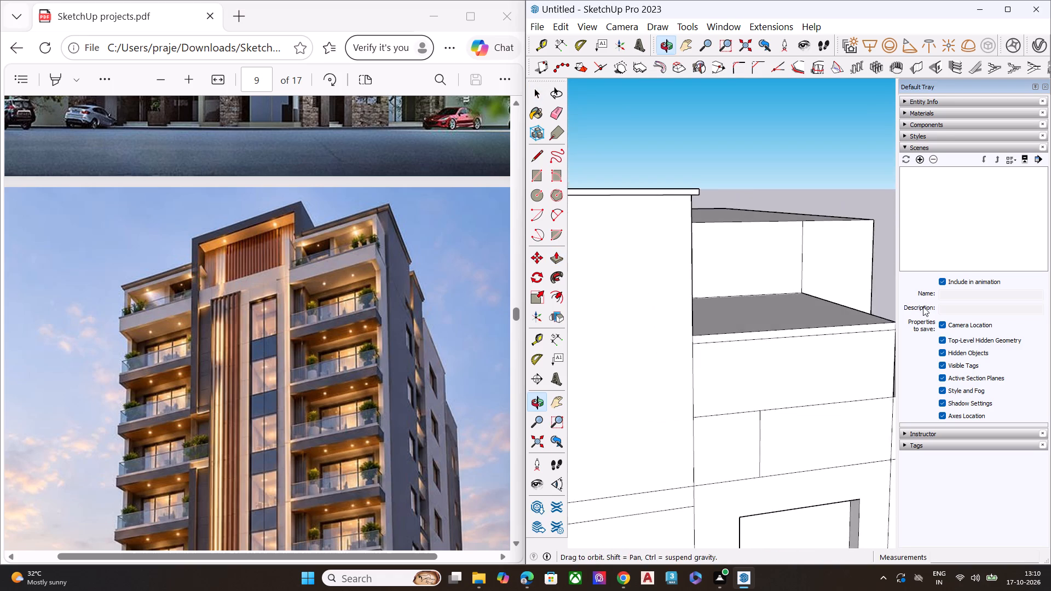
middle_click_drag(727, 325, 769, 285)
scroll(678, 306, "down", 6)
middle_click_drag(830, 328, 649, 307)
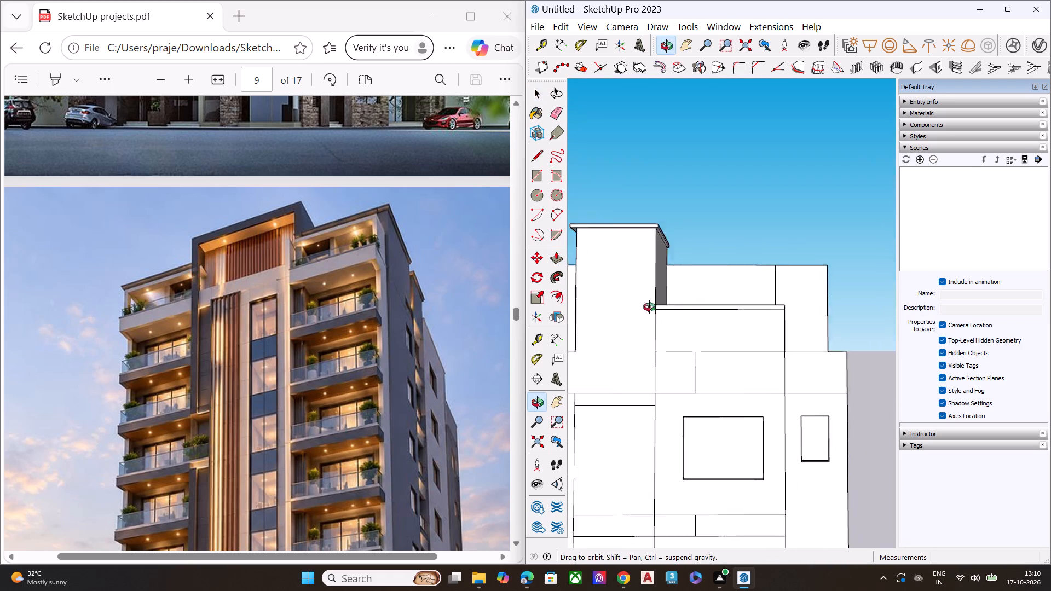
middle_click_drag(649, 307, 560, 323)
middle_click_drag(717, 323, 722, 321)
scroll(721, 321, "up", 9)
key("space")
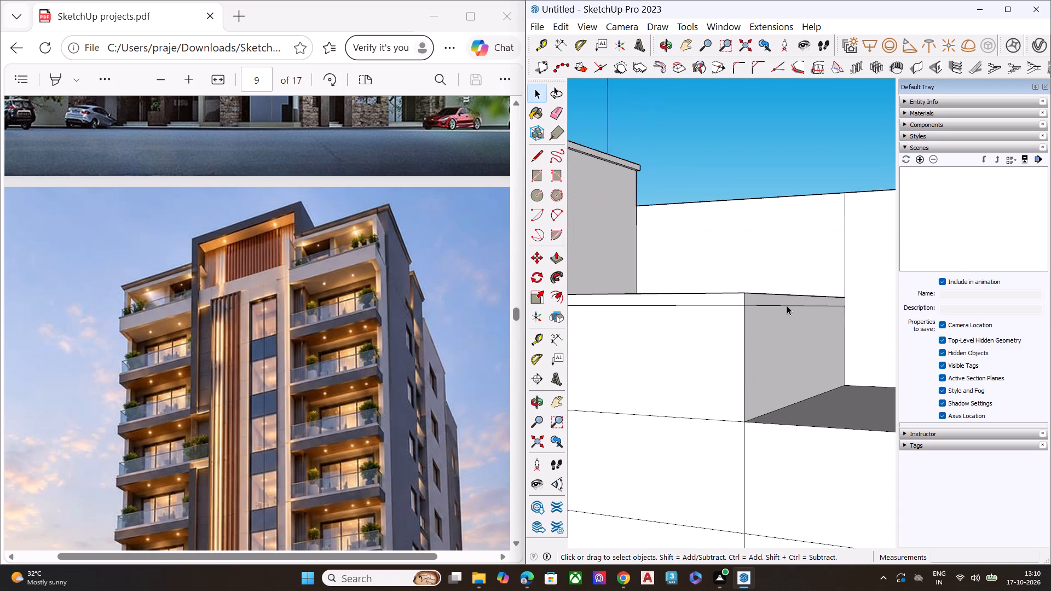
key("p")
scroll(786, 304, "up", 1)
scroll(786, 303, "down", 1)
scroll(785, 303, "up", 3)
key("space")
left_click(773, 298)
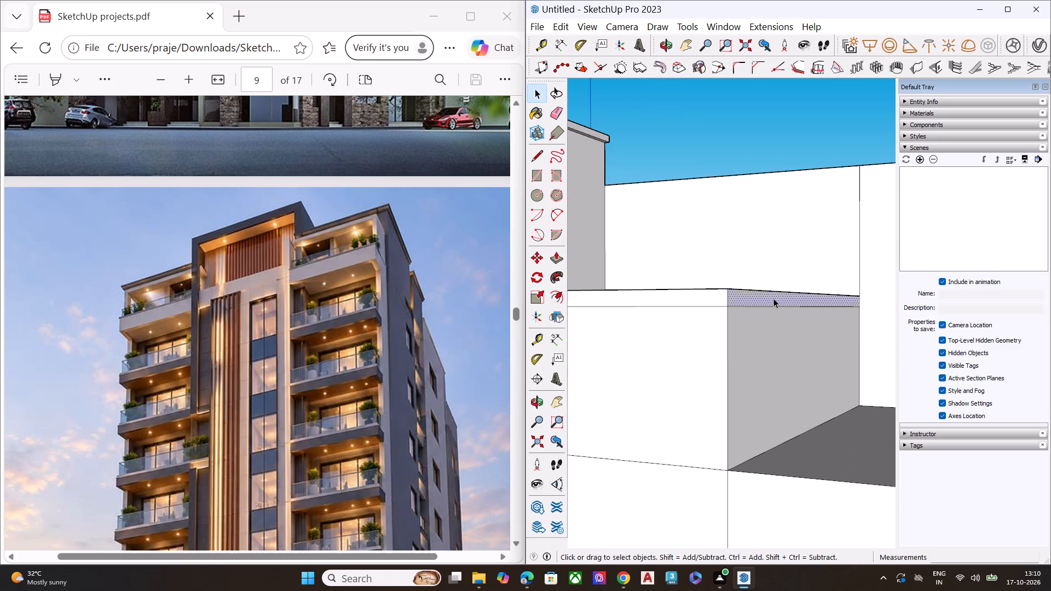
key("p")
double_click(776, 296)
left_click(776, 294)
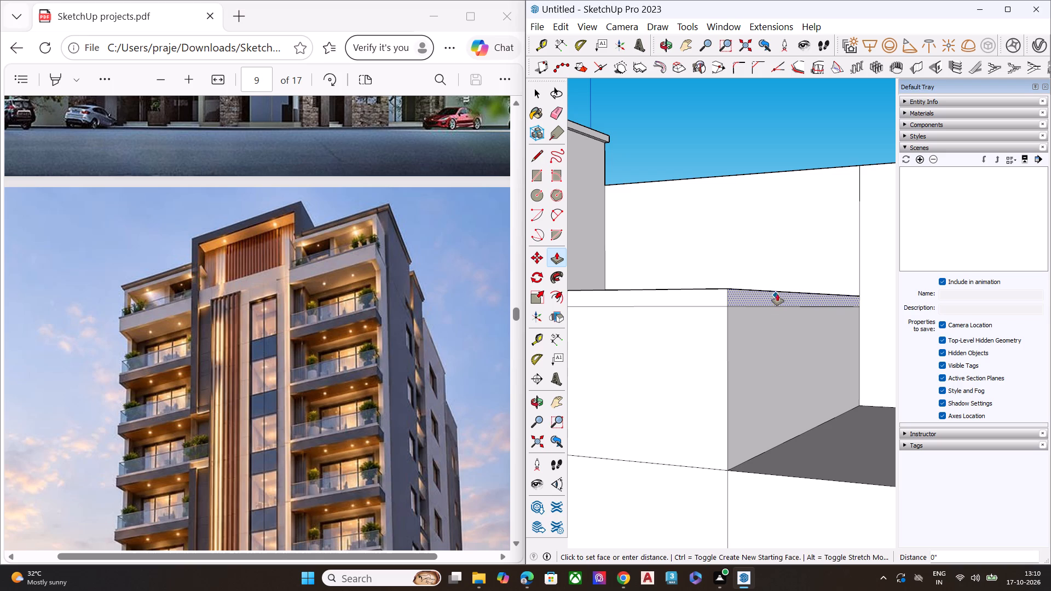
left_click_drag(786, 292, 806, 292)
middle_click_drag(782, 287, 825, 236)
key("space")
Pull the side face of the lowered section's cap slightly outward over the adjoining terrace as an overhang.
scroll(813, 263, "up", 1)
scroll(765, 239, "down", 8)
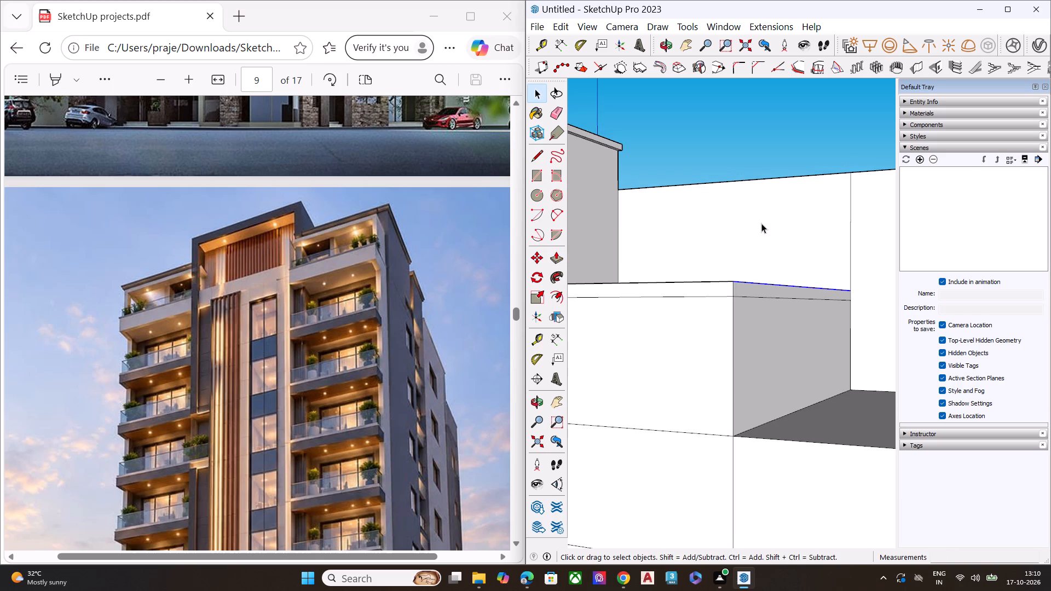
scroll(761, 225, "down", 6)
middle_click_drag(772, 257, 799, 218)
key("space")
scroll(799, 218, "up", 10)
left_click(803, 208)
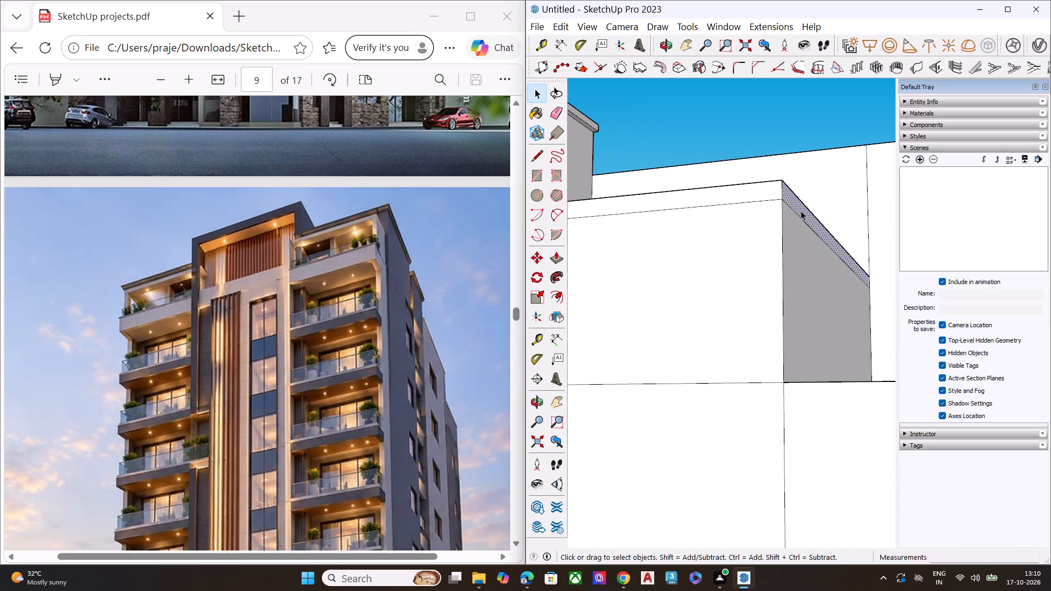
key("p")
left_click(804, 205)
left_click(813, 204)
key("space")
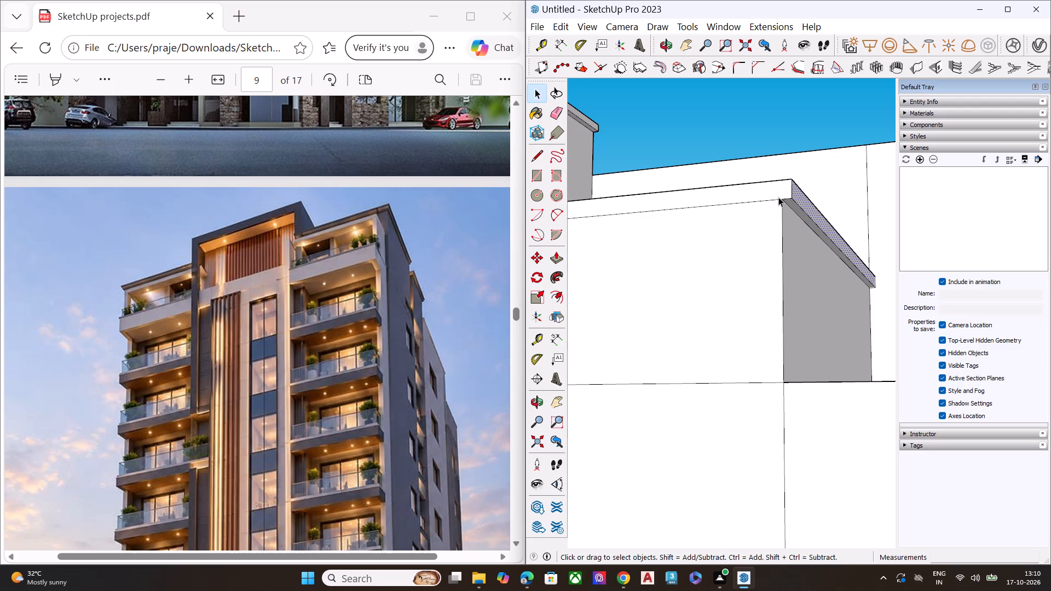
Pull the back face of the lowered section's cap outward by the same overhang distance.
key("p")
key("space")
left_click(775, 188)
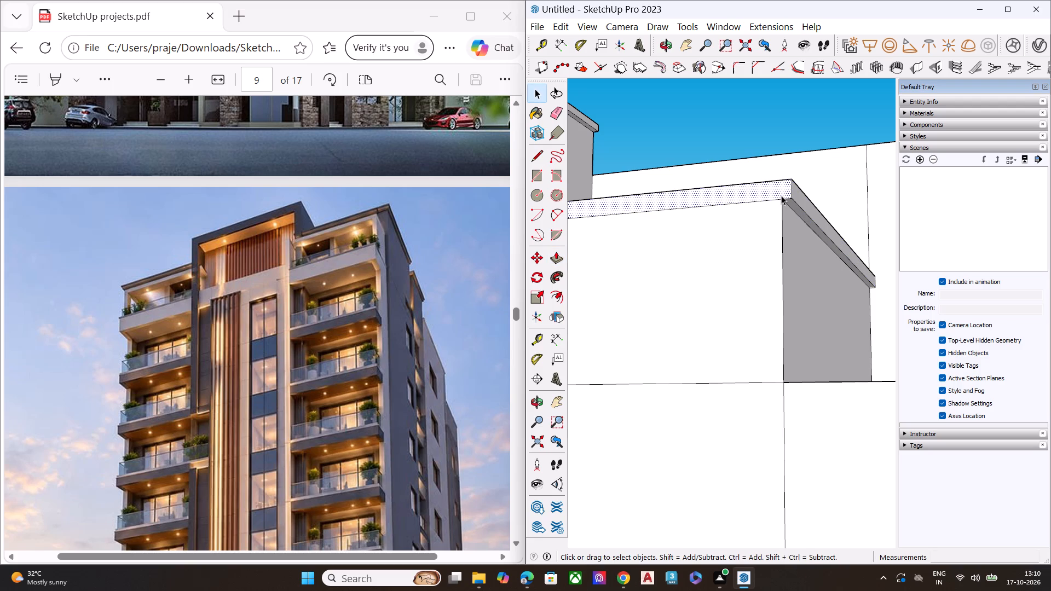
key("p")
double_click(783, 188)
key("space")
Examine the tower's stepped roof caps, window wall and balcony front for comparison with the reference.
scroll(790, 184, "down", 4)
scroll(789, 187, "up", 1)
scroll(789, 189, "down", 2)
middle_click_drag(736, 184, 867, 183)
scroll(824, 184, "down", 8)
middle_click_drag(731, 205, 863, 201)
middle_click_drag(793, 206, 818, 191)
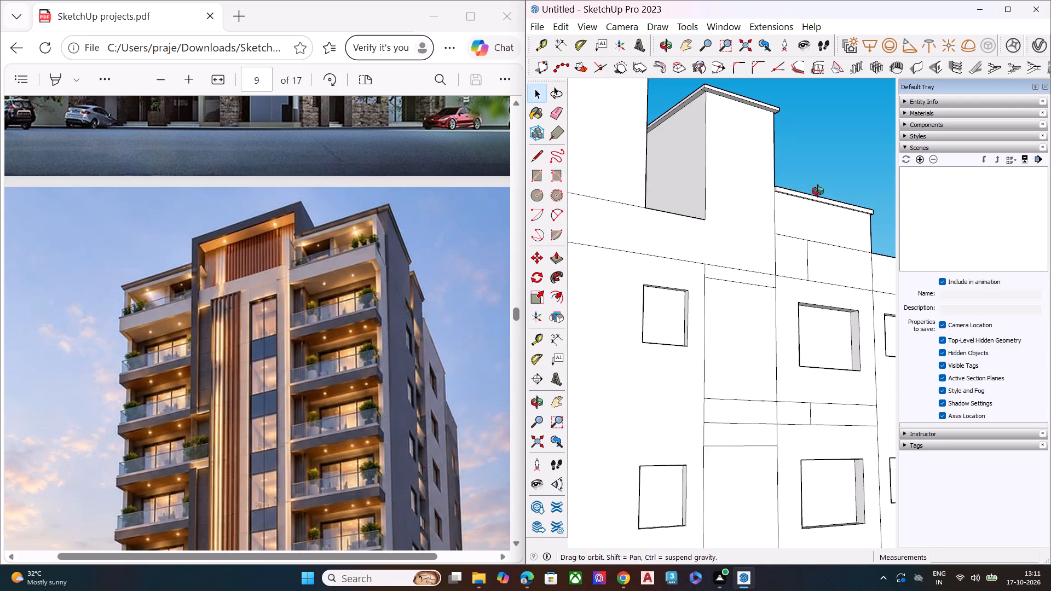
middle_click_drag(818, 191, 820, 191)
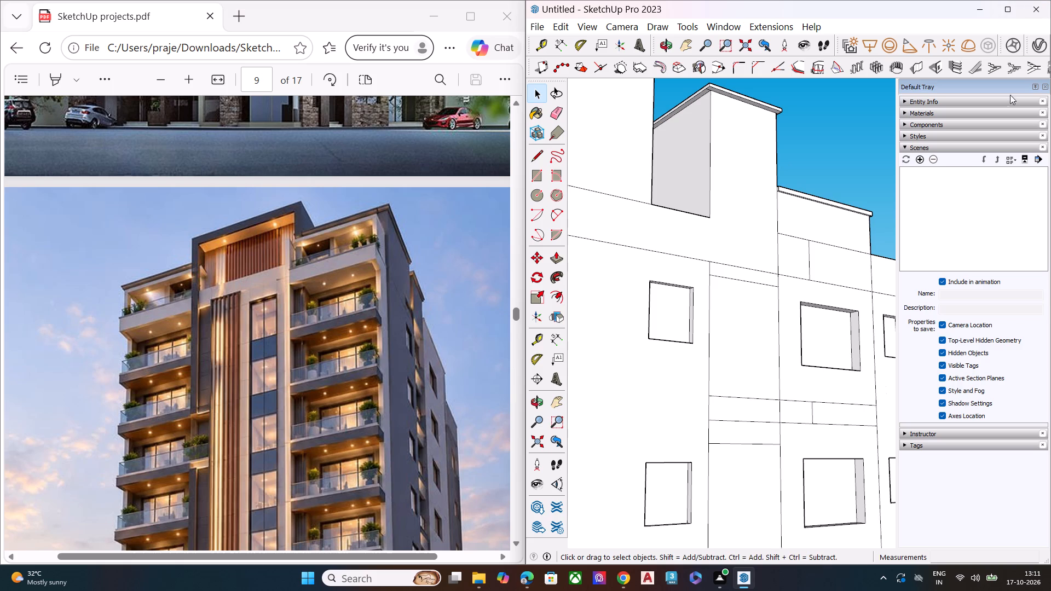
scroll(906, 244, "down", 4)
middle_click_drag(818, 257, 891, 294)
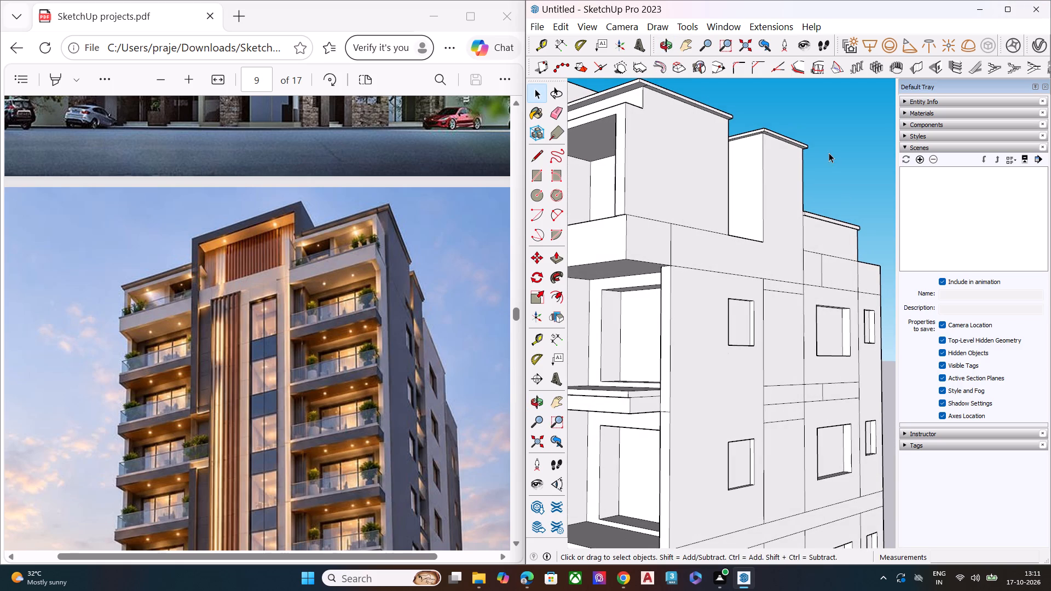
scroll(827, 171, "down", 7)
scroll(845, 254, "up", 1)
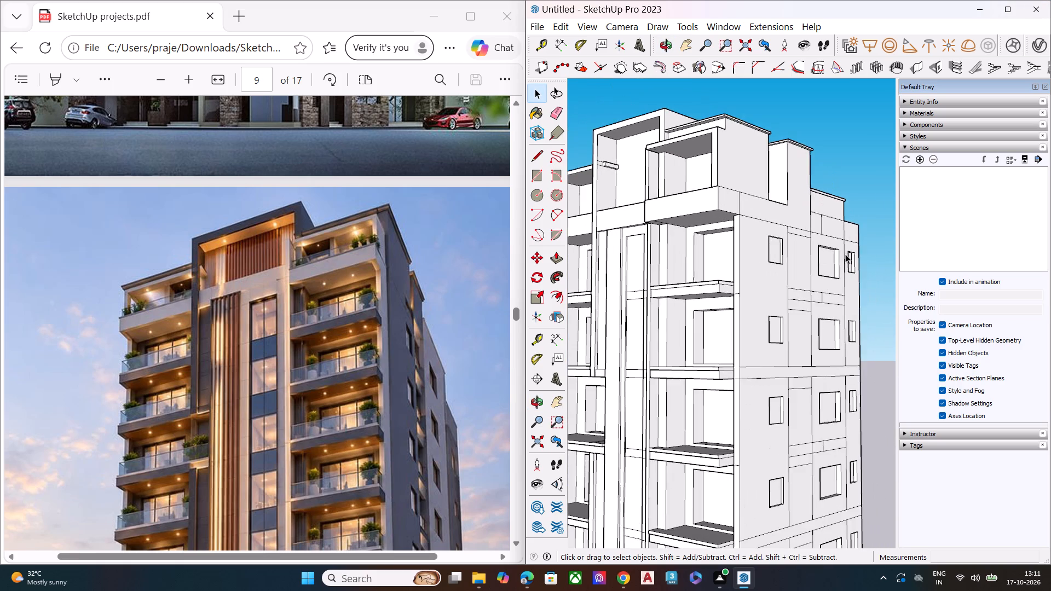
middle_click_drag(845, 254, 861, 250)
scroll(851, 258, "up", 1)
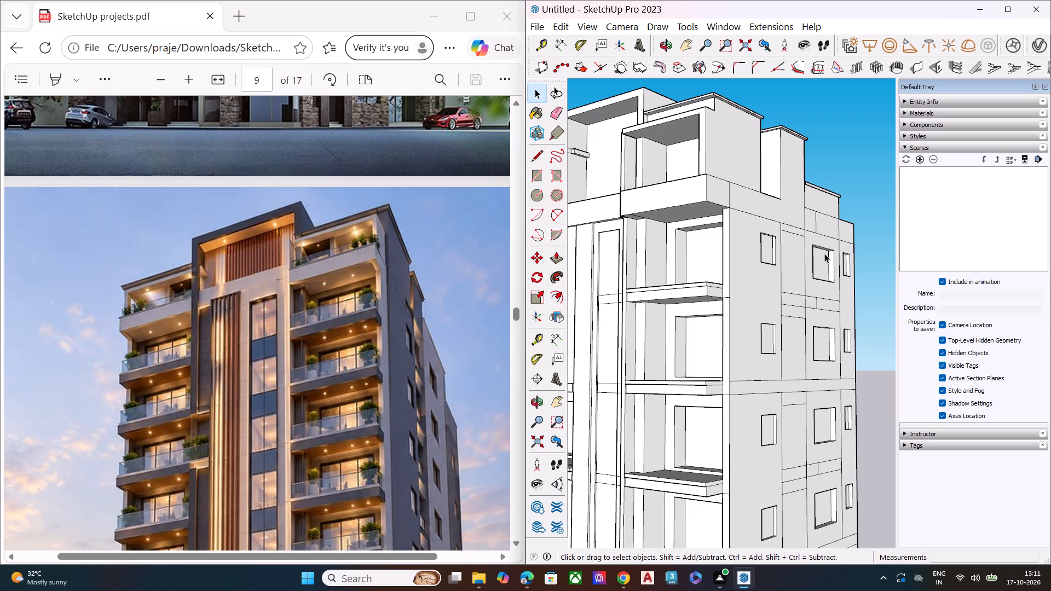
scroll(784, 245, "down", 8)
middle_click_drag(781, 295, 817, 268)
key("space")
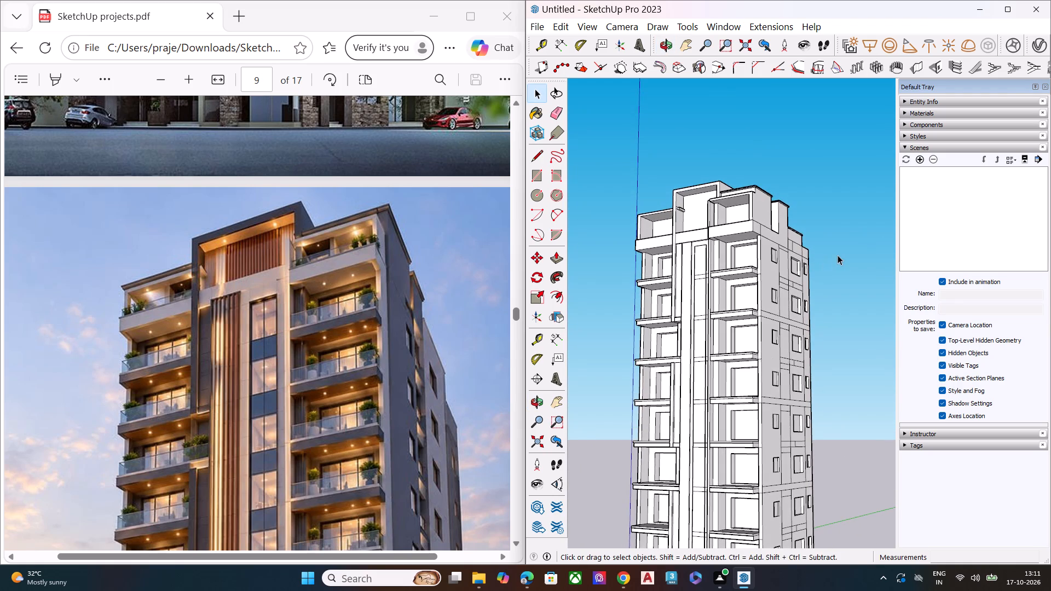
left_click(838, 255)
middle_click_drag(802, 286, 817, 353)
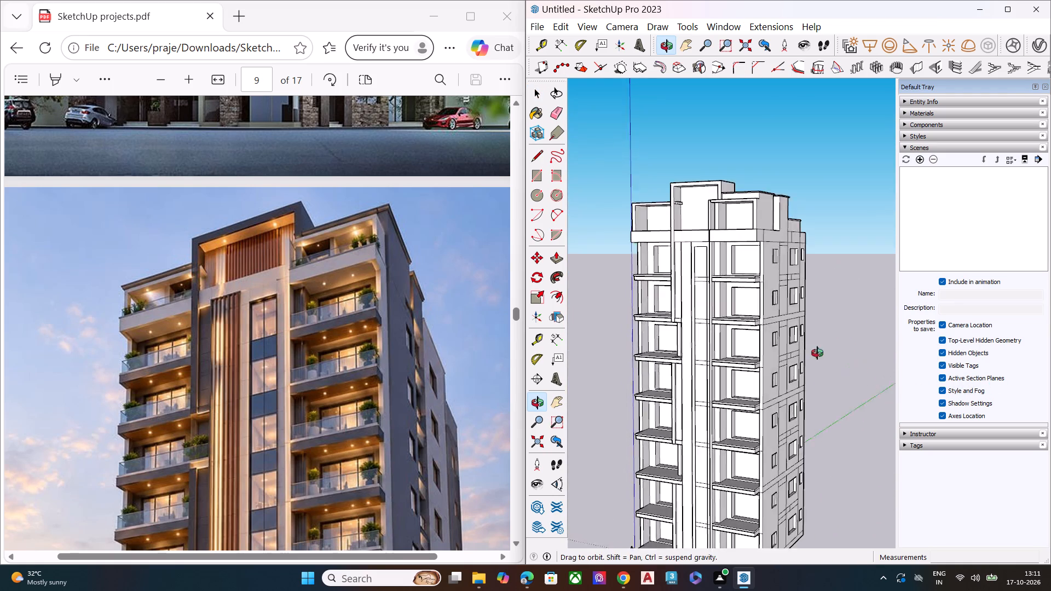
middle_click_drag(817, 353, 816, 322)
scroll(836, 256, "up", 3)
key("space")
left_click(846, 250)
Erase the short vertical line on the wall below the lowered section's cap.
scroll(726, 237, "up", 8)
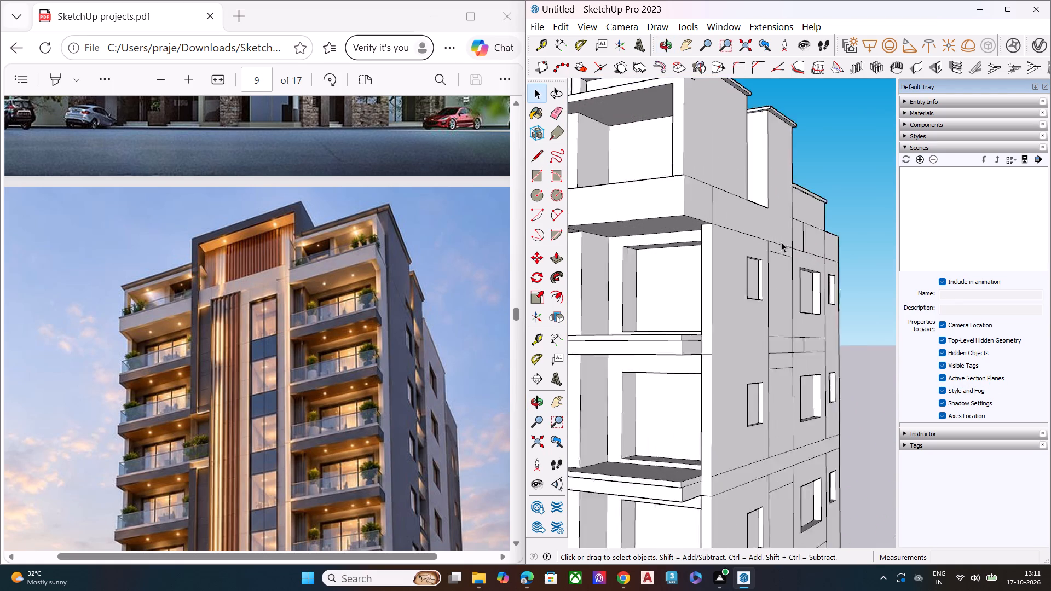
scroll(781, 242, "up", 5)
key("e")
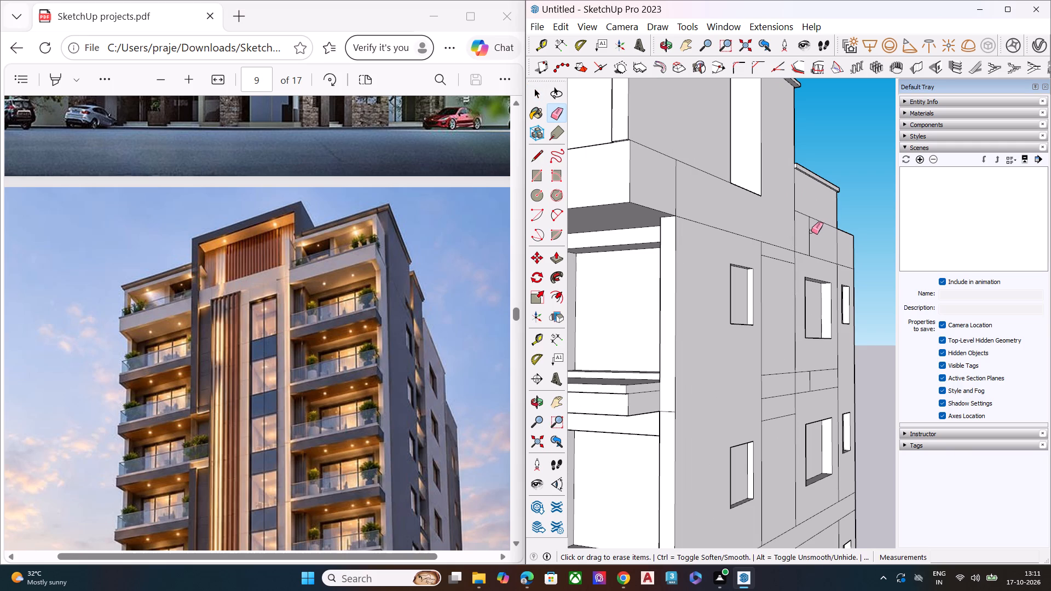
left_click(811, 231)
left_click(809, 236)
Recess the tall blank wall panel between the top floor's first two windows, below the middle roof block.
scroll(814, 235, "down", 5)
middle_click_drag(812, 262, 793, 214)
scroll(793, 214, "up", 5)
key("space")
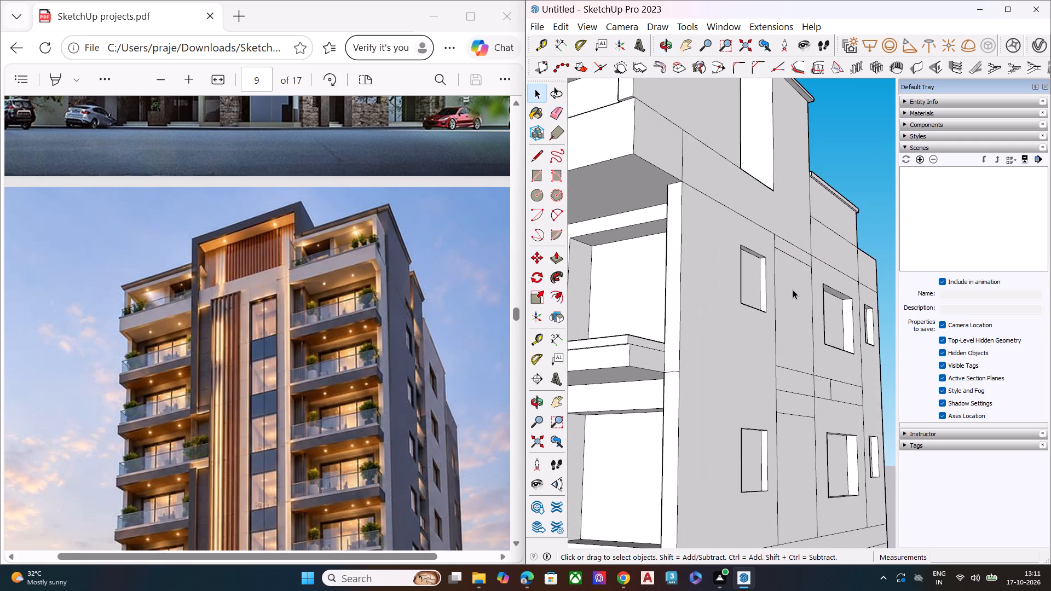
key("p")
double_click(793, 289)
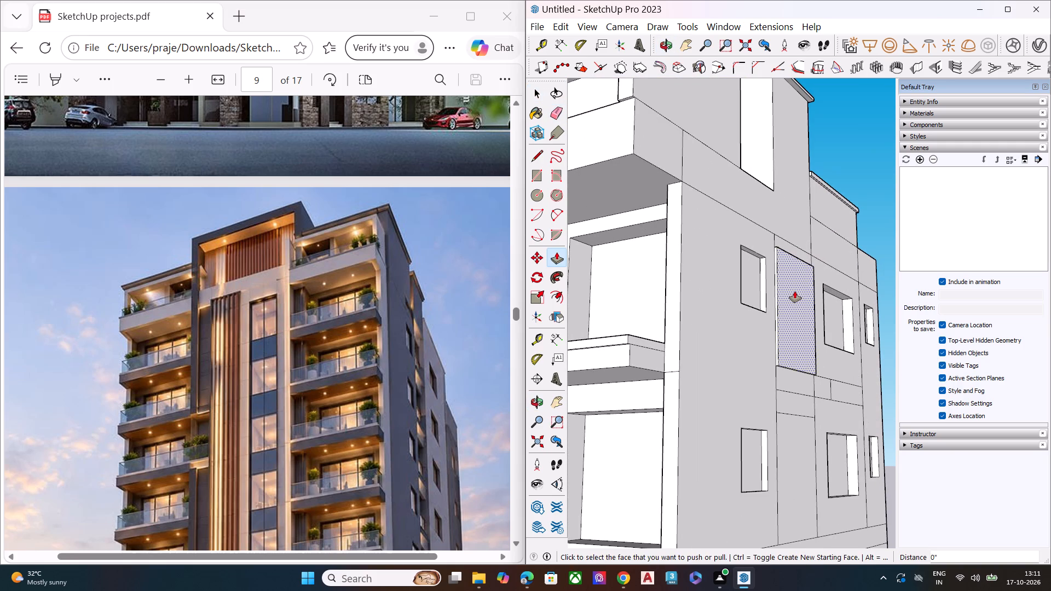
key("ctrl+z")
left_click(803, 293)
left_click(798, 294)
key("space")
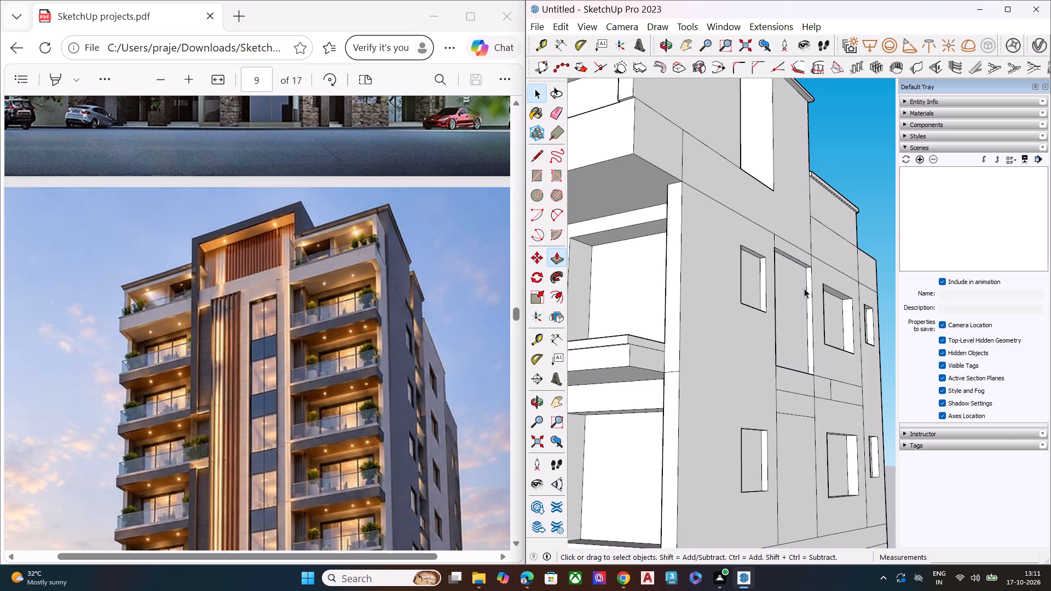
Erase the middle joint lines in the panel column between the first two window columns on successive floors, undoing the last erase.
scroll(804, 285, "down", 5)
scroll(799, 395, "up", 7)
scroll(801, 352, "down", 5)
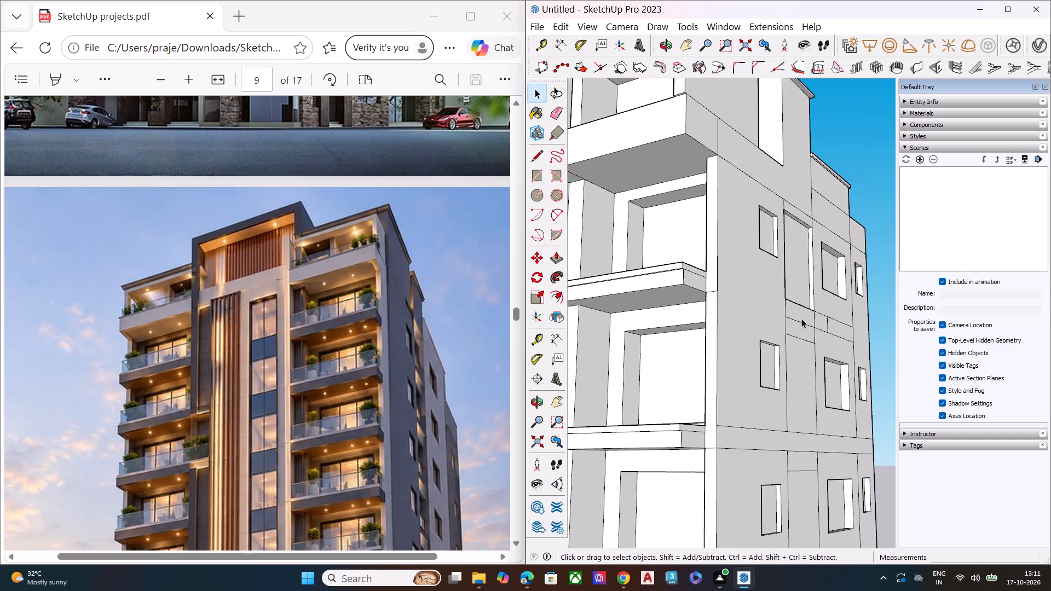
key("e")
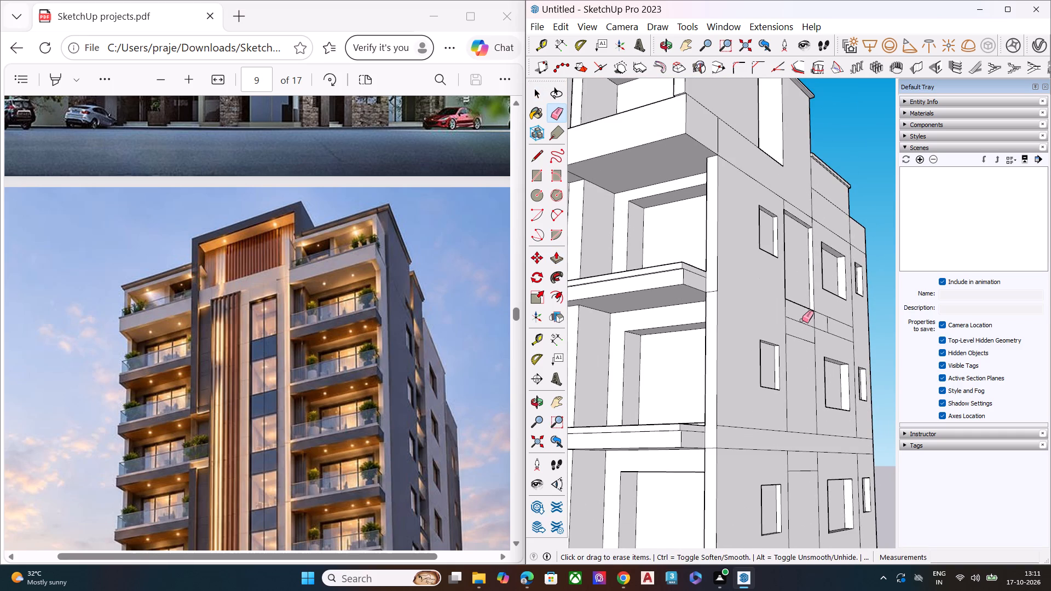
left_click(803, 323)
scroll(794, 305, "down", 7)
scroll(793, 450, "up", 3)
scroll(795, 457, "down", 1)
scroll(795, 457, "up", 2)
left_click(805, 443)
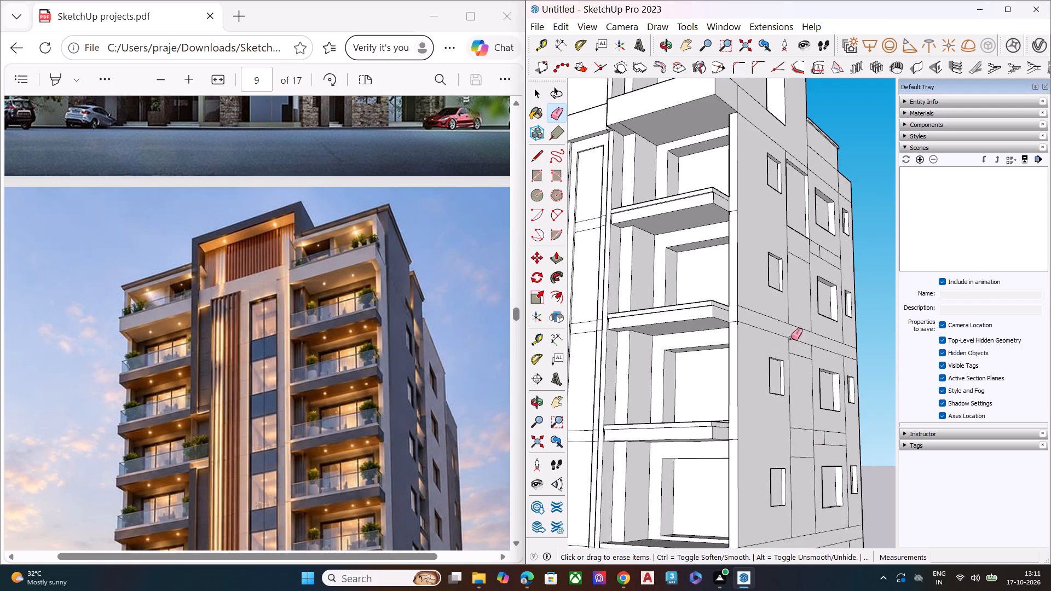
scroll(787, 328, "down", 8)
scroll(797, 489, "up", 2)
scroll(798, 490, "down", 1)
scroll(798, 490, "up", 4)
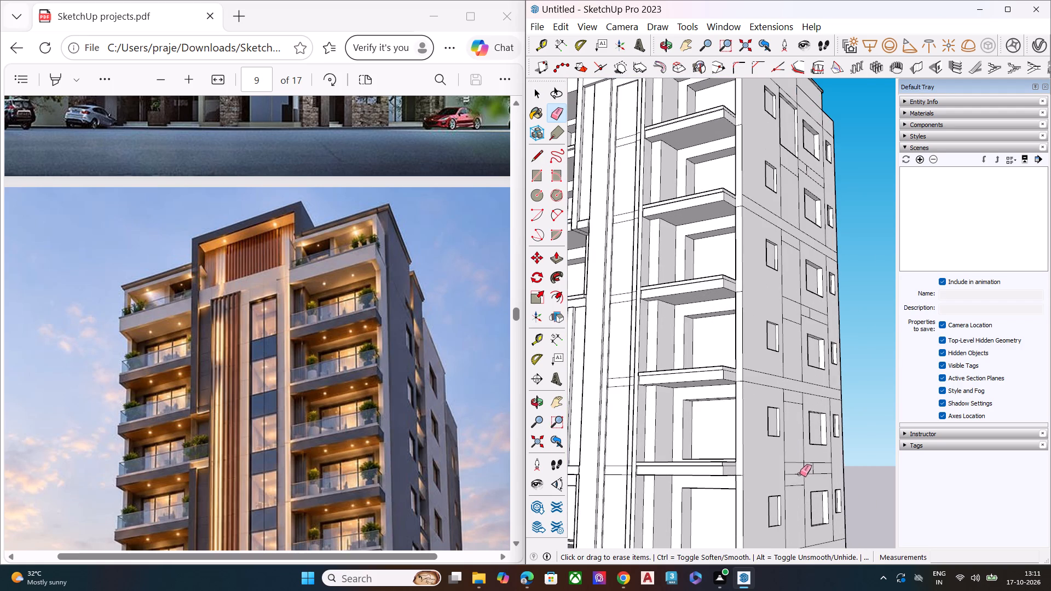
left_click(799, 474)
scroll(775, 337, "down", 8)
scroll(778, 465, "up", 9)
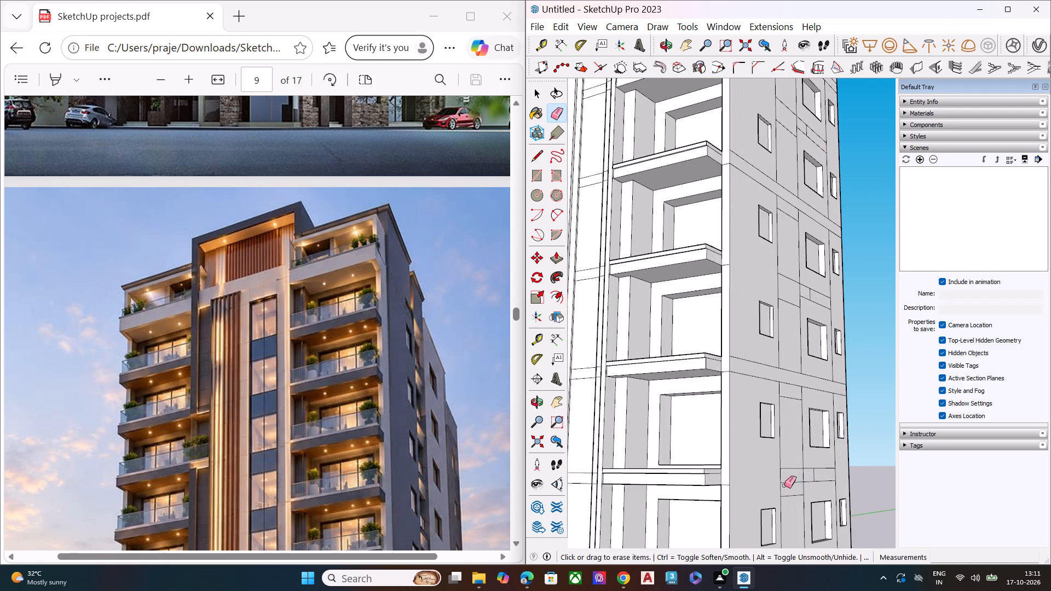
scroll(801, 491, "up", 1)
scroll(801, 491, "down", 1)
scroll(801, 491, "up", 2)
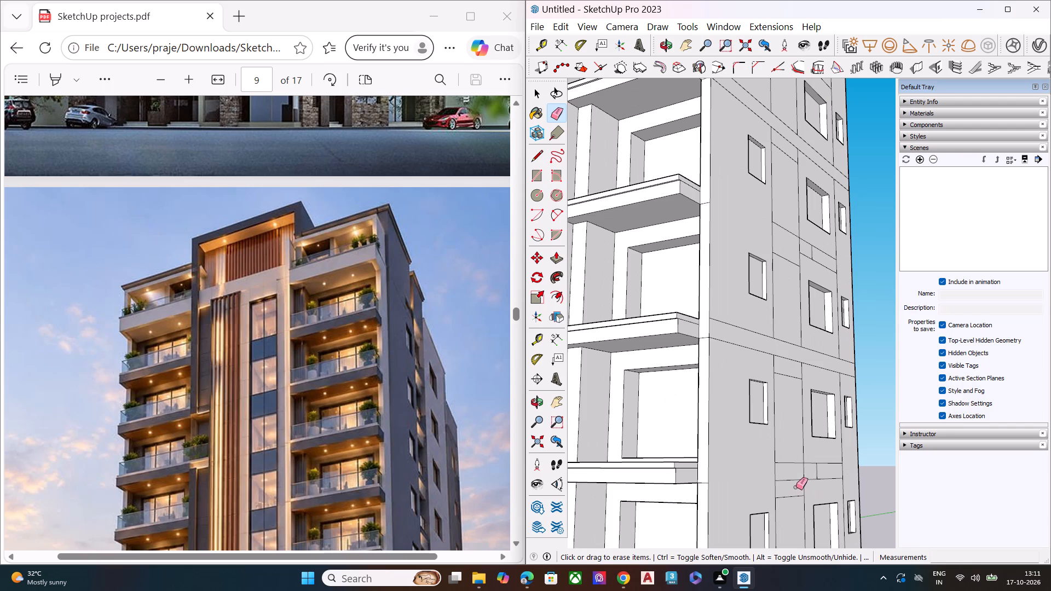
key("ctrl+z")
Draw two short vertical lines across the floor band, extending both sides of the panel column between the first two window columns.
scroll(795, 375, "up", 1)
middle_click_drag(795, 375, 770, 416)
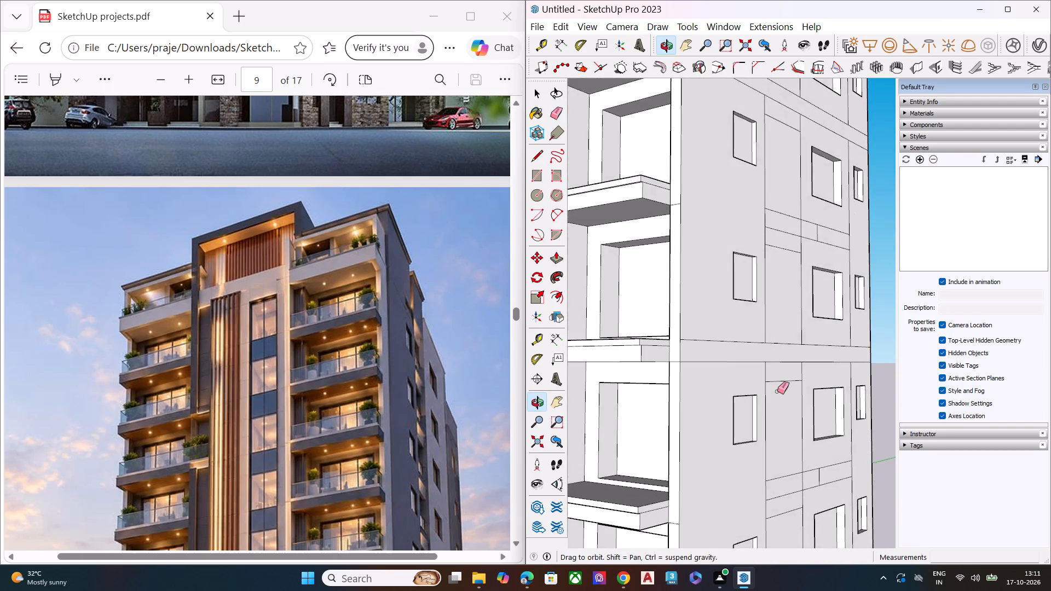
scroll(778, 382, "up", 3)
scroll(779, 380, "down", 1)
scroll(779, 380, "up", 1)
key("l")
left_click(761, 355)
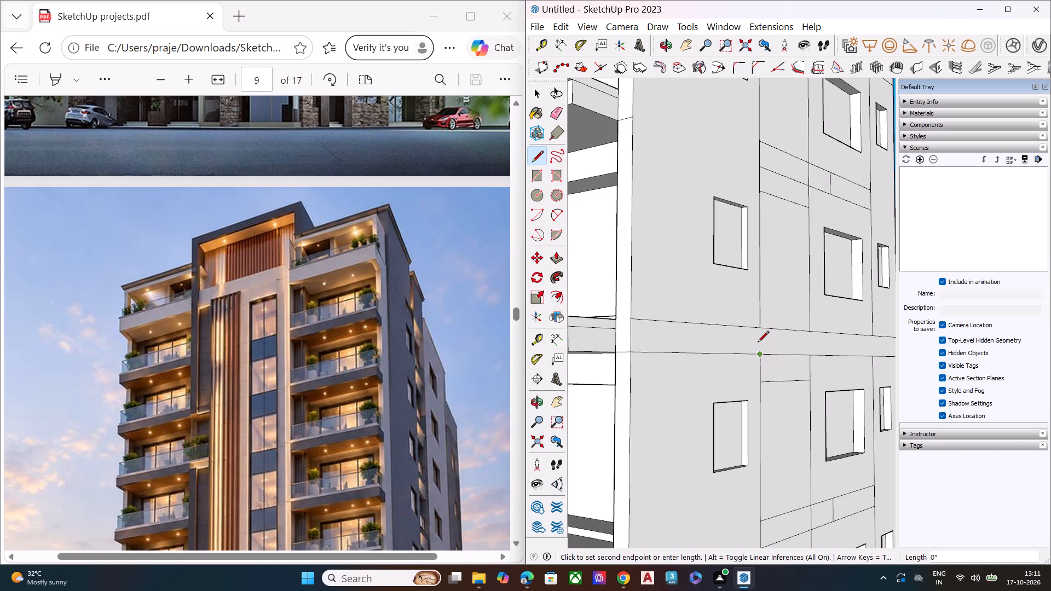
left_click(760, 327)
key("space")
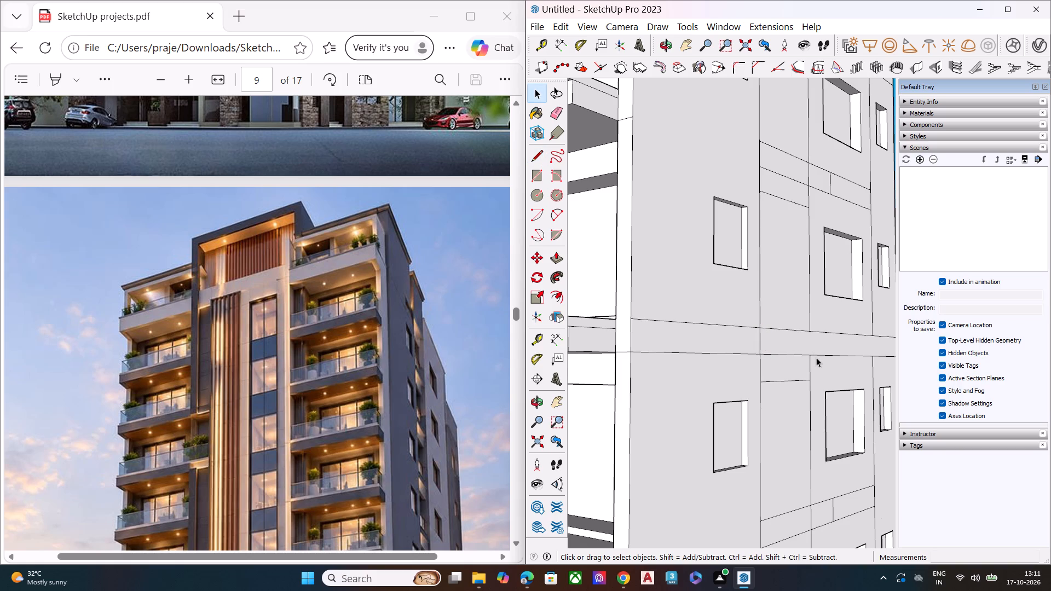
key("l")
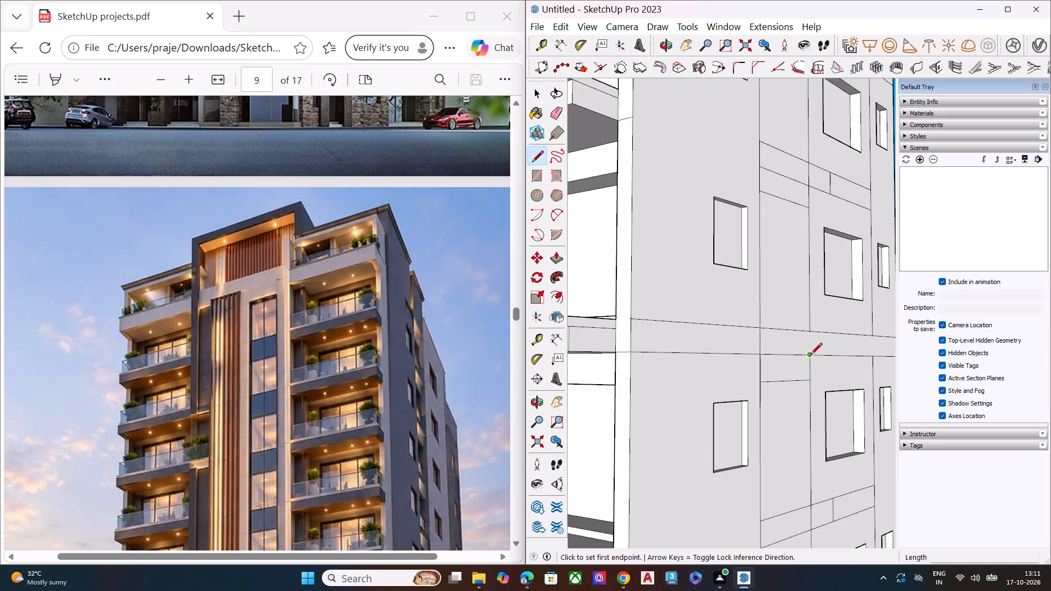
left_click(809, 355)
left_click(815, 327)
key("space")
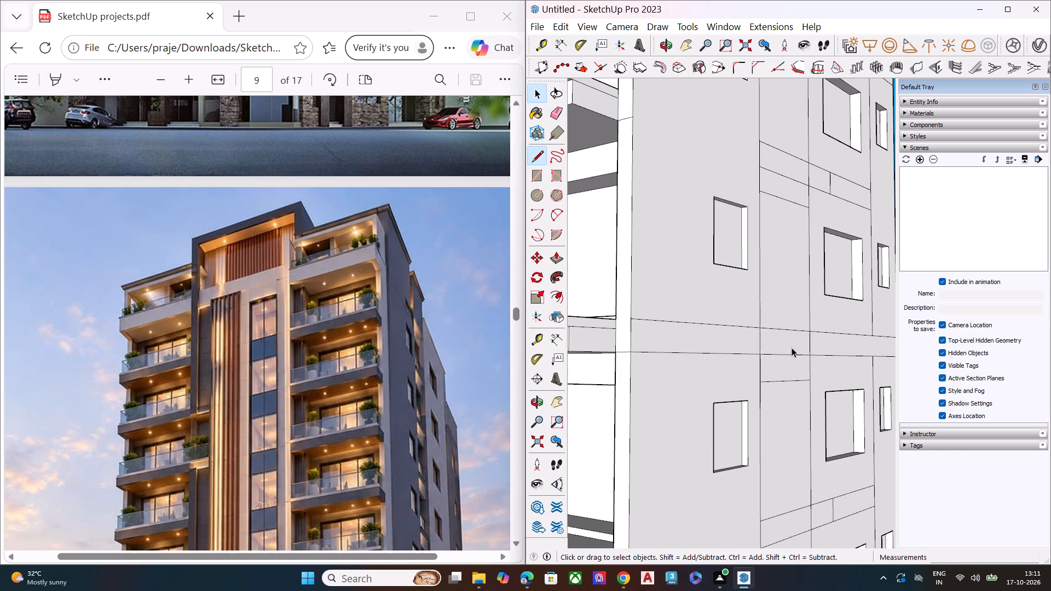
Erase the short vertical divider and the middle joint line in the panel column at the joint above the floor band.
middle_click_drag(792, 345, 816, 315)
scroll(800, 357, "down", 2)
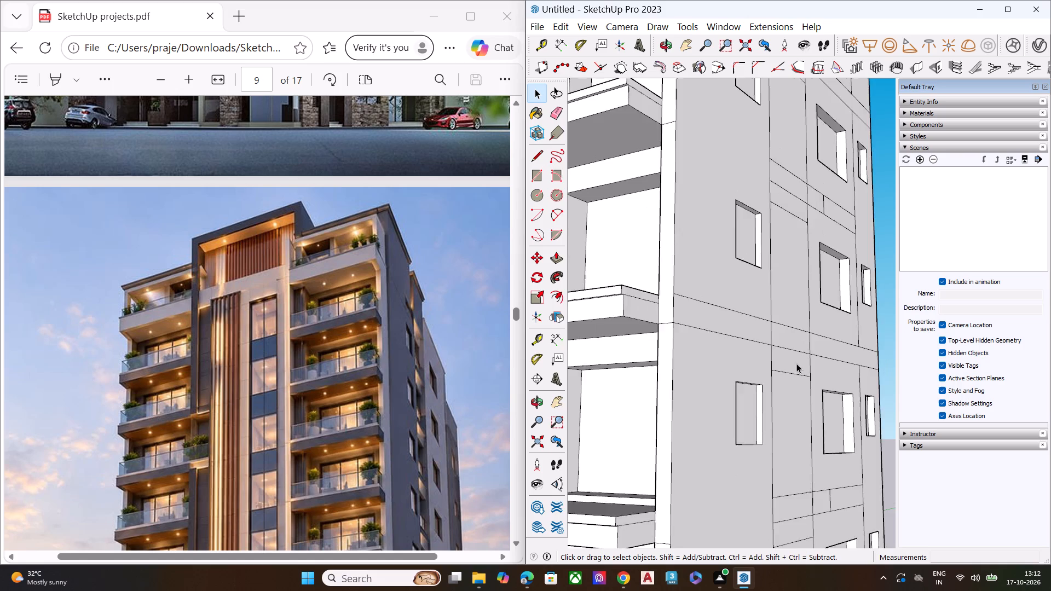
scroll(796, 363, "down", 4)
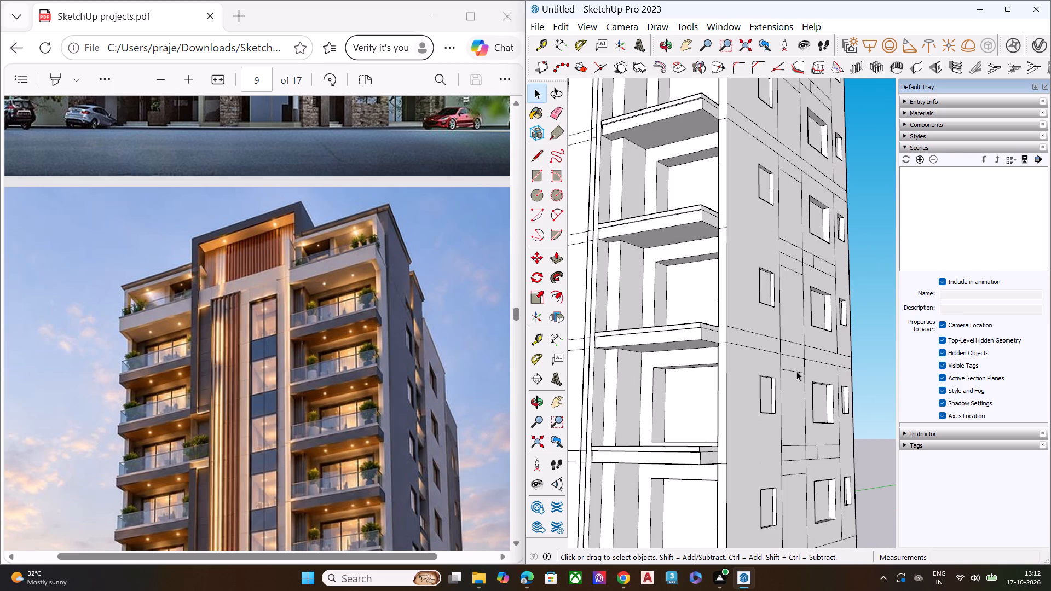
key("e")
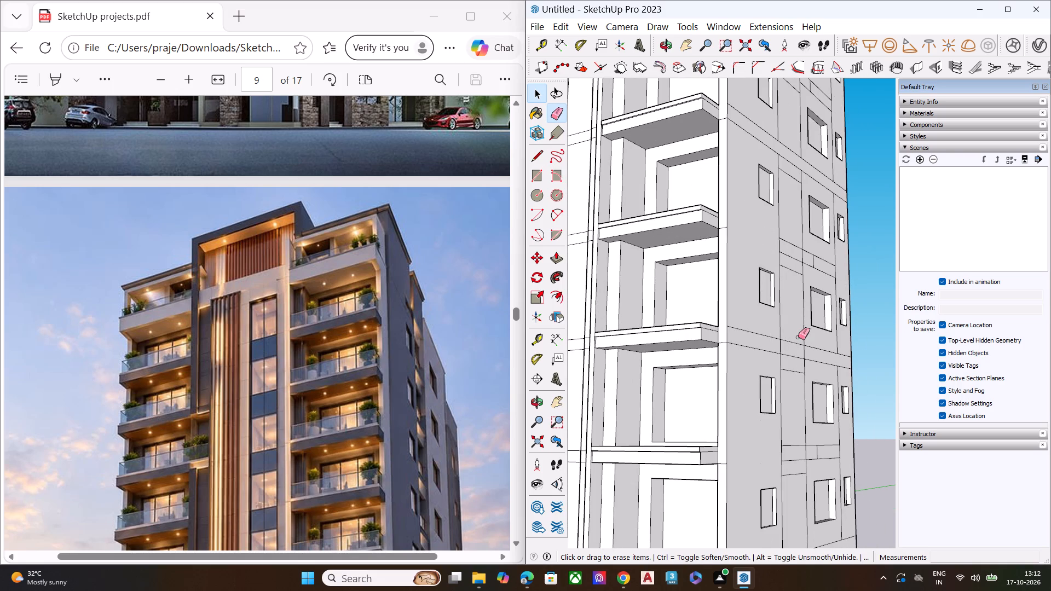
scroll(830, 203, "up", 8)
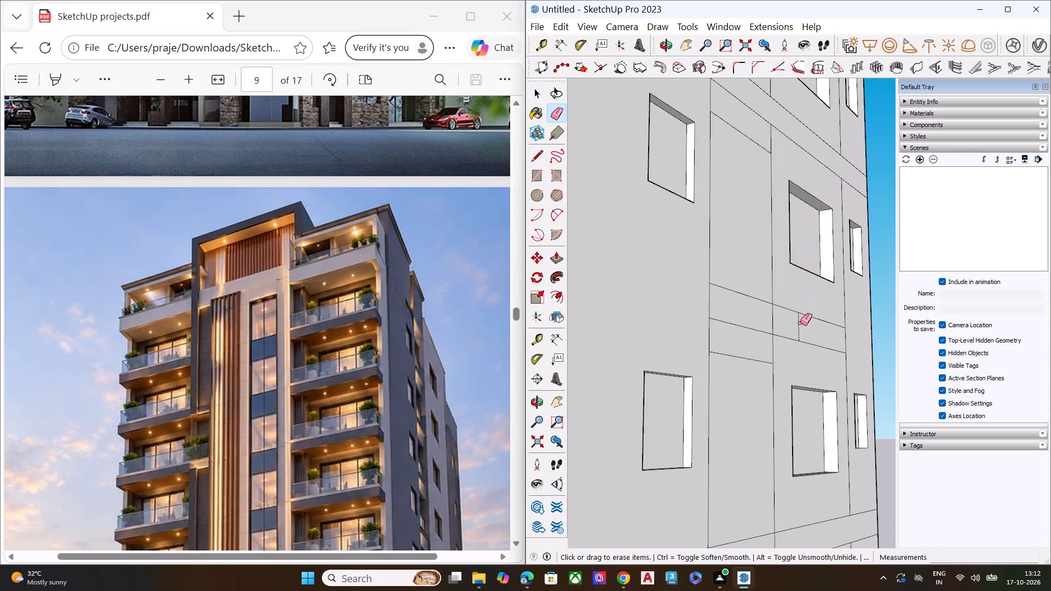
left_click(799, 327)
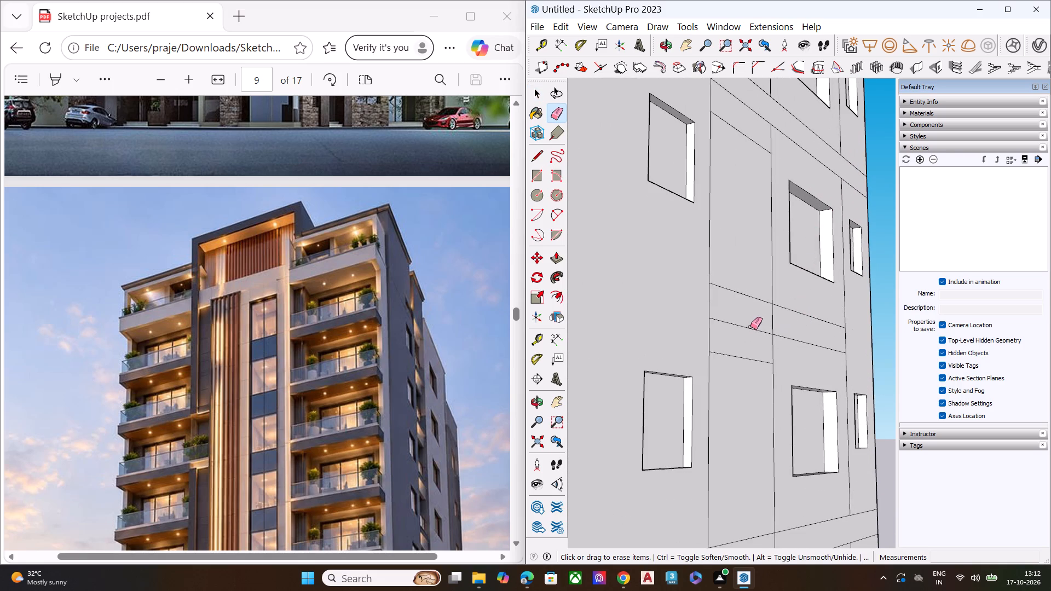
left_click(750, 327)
Undo the recent line edits on the side wall, the wall-panel recess and the lowered roof section's cap.
scroll(761, 258, "down", 9)
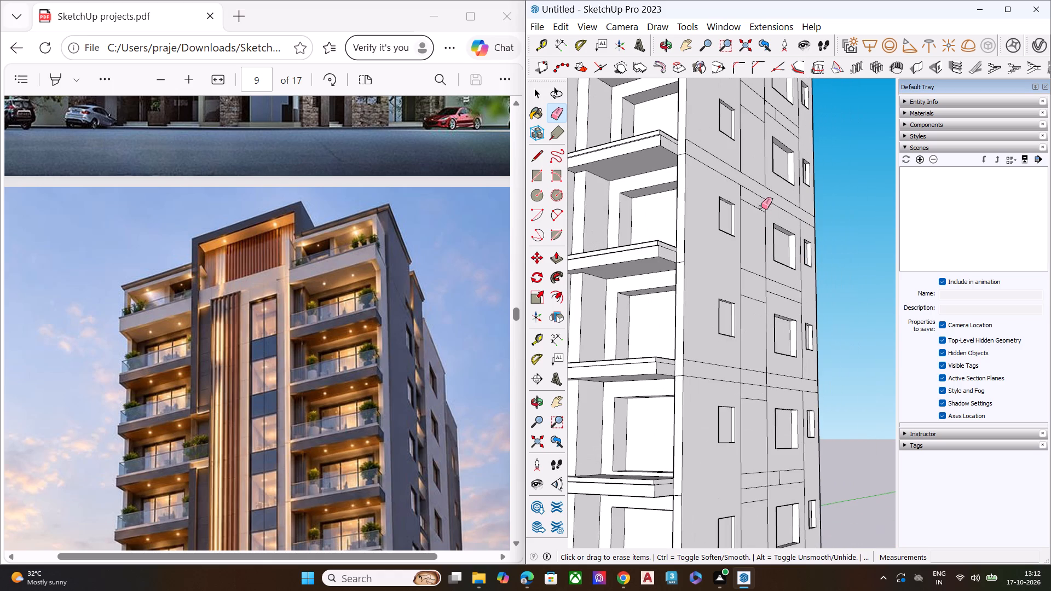
scroll(753, 266, "down", 4)
scroll(766, 142, "up", 4)
scroll(766, 142, "down", 1)
scroll(761, 148, "up", 1)
scroll(761, 148, "down", 1)
scroll(759, 152, "up", 1)
scroll(730, 214, "up", 5)
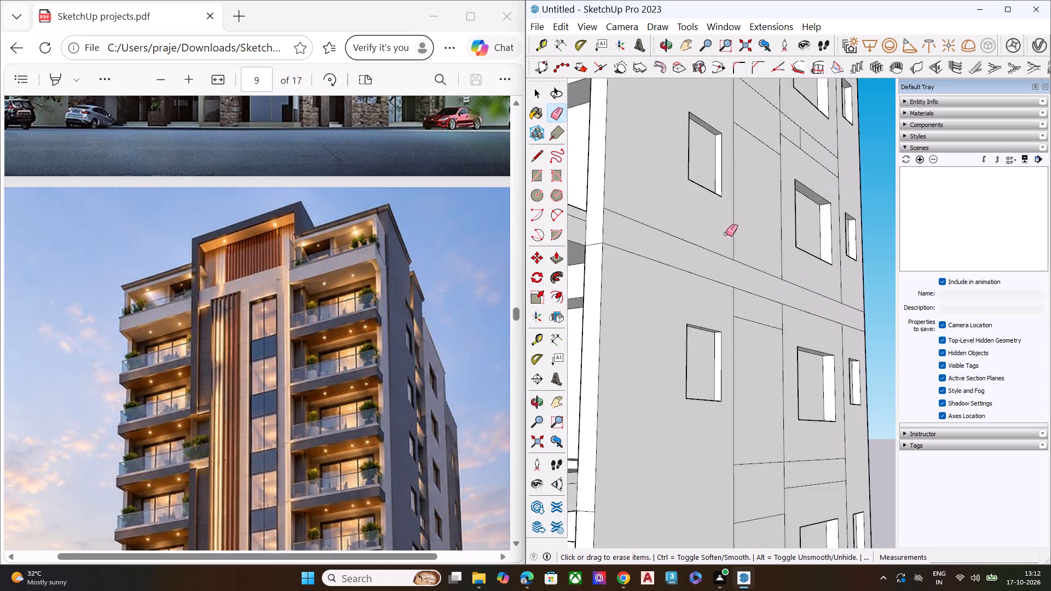
scroll(726, 234, "up", 2)
scroll(725, 254, "down", 7)
middle_click_drag(730, 275, 700, 362)
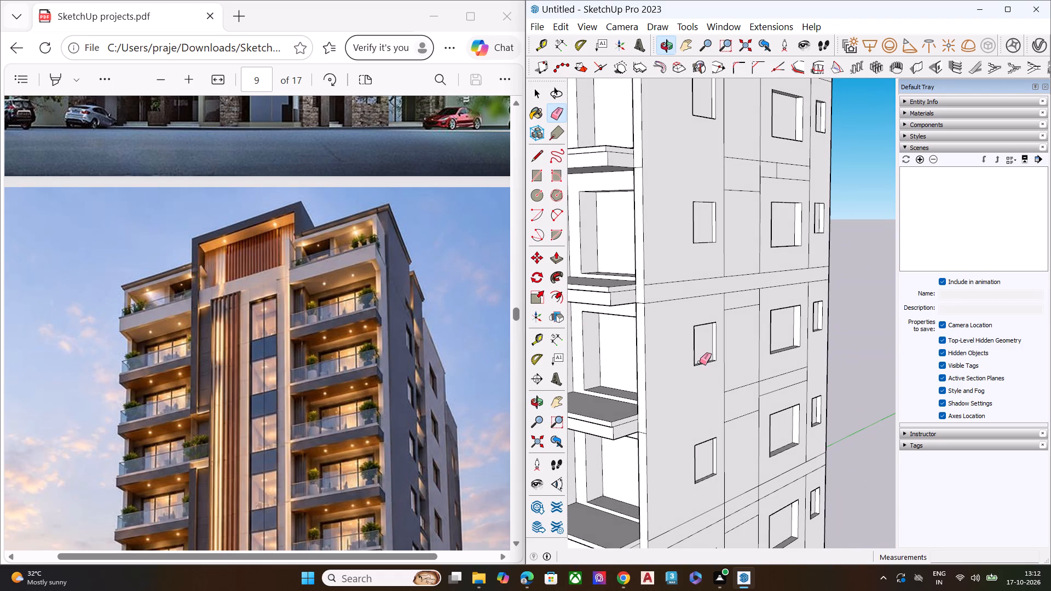
key("ctrl+z")
key("ctrl+z")
key("ctrl+z")
key("ctrl+z")
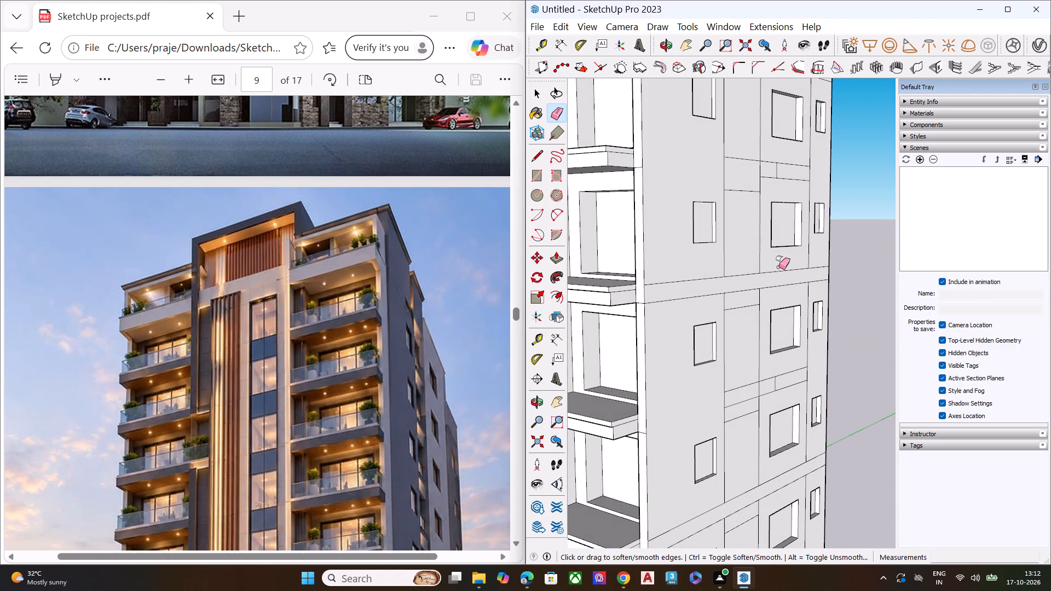
key("ctrl+z")
key("ctrl+z")
key("ctrl+z")
key("ctrl+z")
key("ctrl+z")
key("ctrl+z")
key("ctrl+z")
key("ctrl+z")
key("space")
key("ctrl+z")
key("ctrl+z")
key("ctrl+z")
scroll(779, 266, "down", 8, "ctrl")
key("ctrl+z")
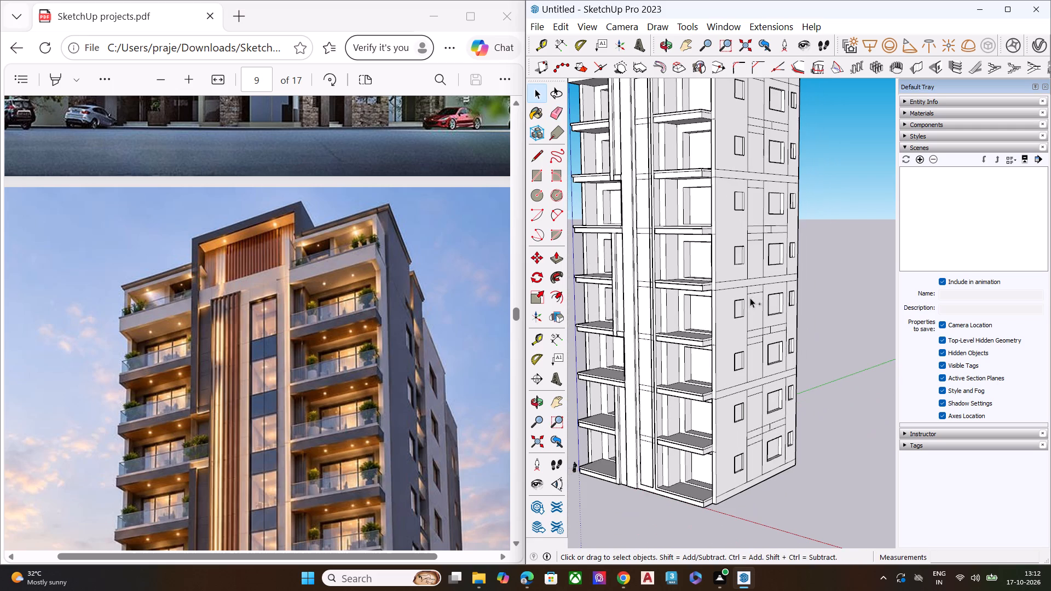
key("ctrl+z")
key("ctrl+z")
key("ctrl+z")
scroll(766, 284, "down", 5, "ctrl")
key("ctrl+z")
Erase the middle joint line between the first two window columns at three successive floor joints, starting below the top floor.
scroll(760, 178, "up", 7)
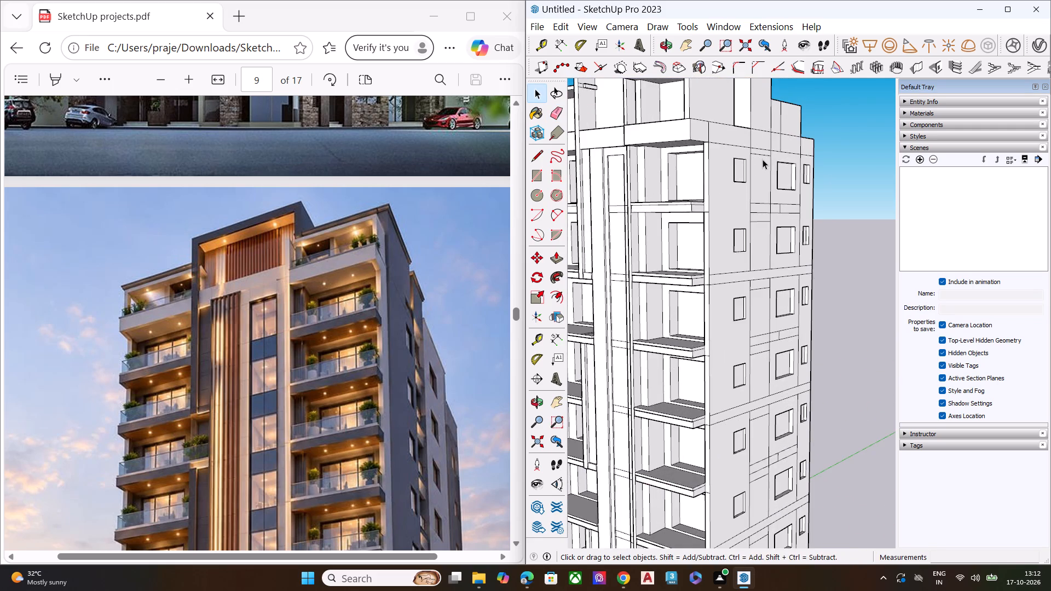
scroll(763, 159, "up", 4)
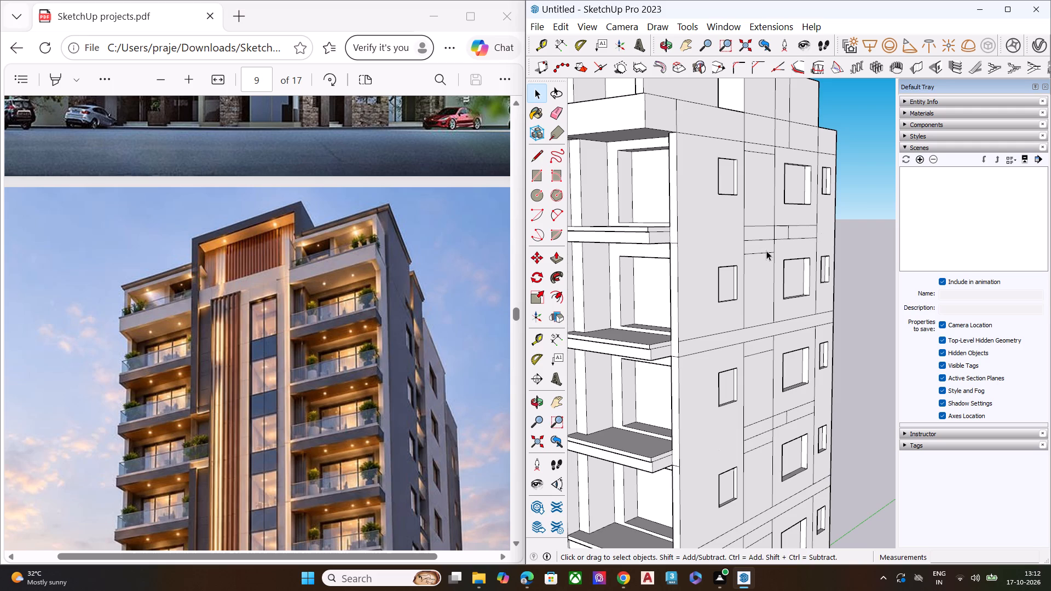
key("e")
left_click(761, 241)
scroll(755, 223, "down", 5)
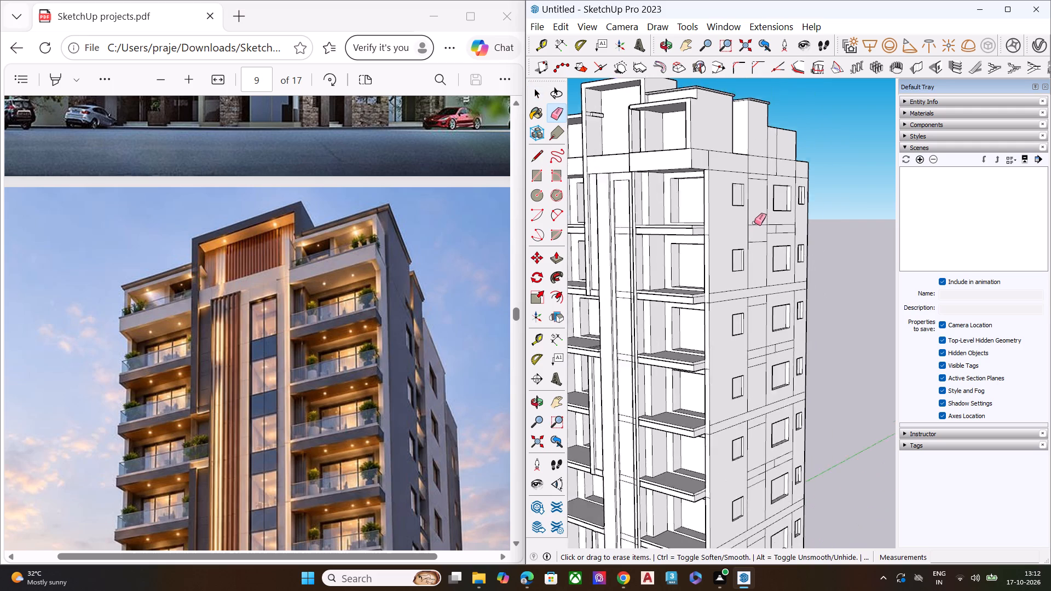
scroll(754, 223, "down", 1)
middle_click_drag(749, 315, 743, 259)
scroll(748, 327, "up", 1)
scroll(748, 328, "down", 1)
scroll(747, 332, "up", 5)
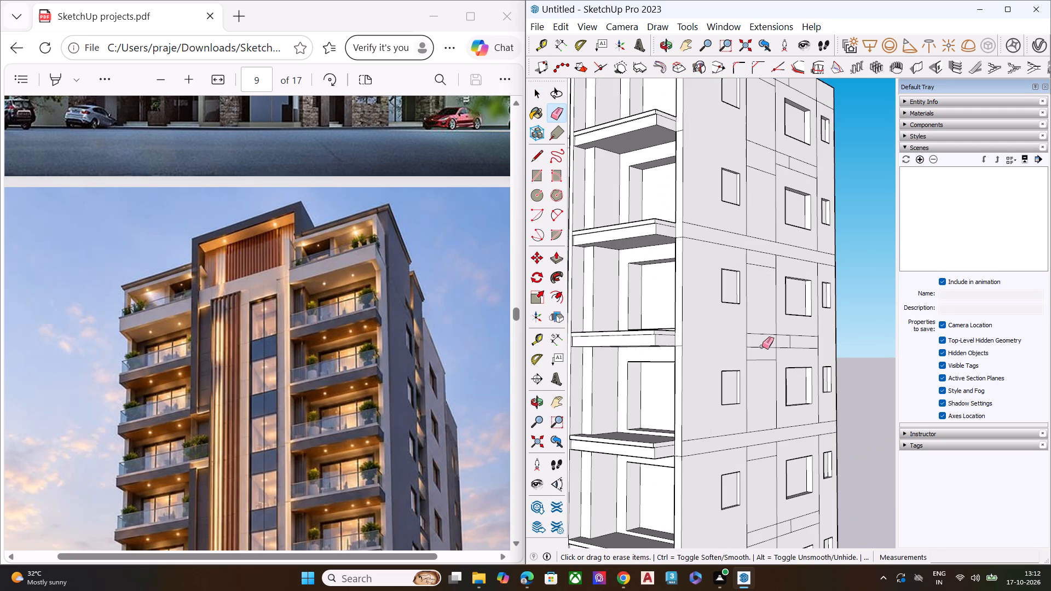
left_click(762, 346)
scroll(748, 241, "down", 4)
scroll(748, 241, "up", 1)
scroll(748, 241, "down", 2)
scroll(760, 362, "up", 6)
scroll(755, 418, "down", 5)
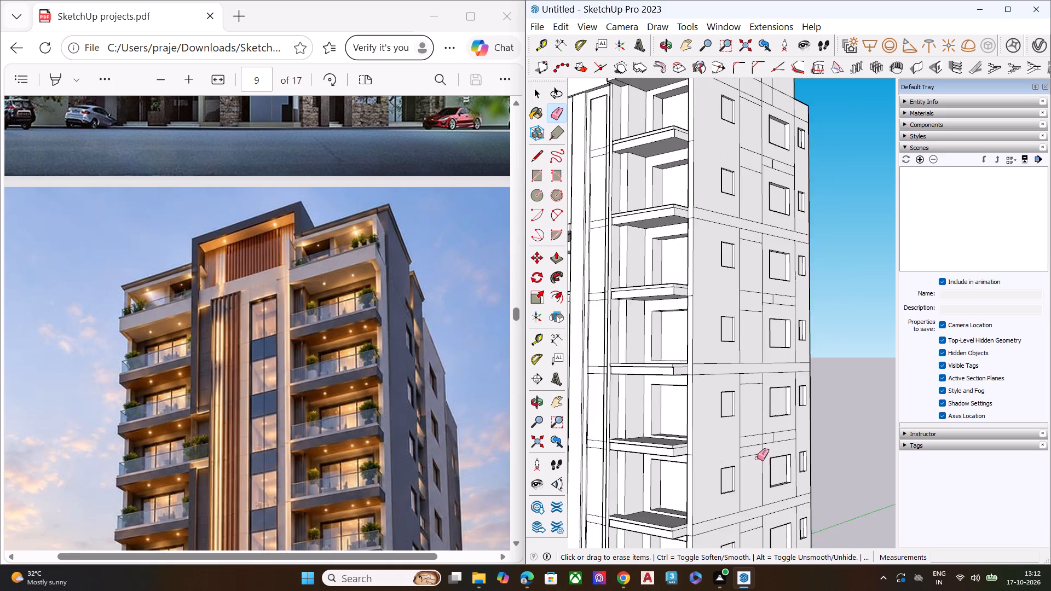
scroll(757, 459, "up", 3)
left_click(754, 440)
scroll(711, 299, "down", 5)
scroll(726, 481, "up", 2)
scroll(726, 451, "down", 5)
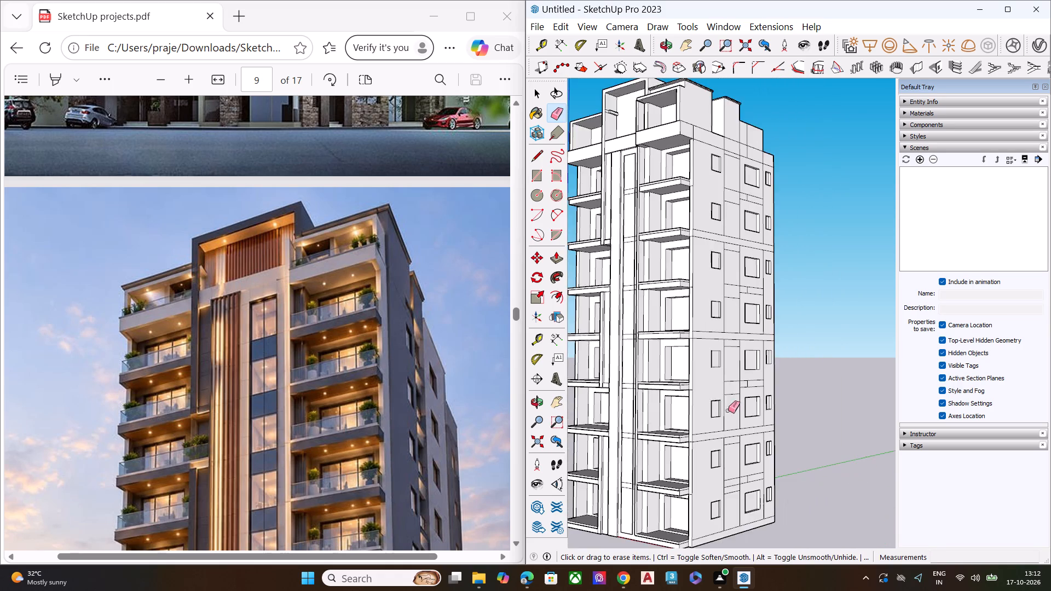
Draw two vertical lines, each about 3' 7" long, across the lower floor band to extend both sides of the panel column.
scroll(734, 455, "up", 8)
key("space")
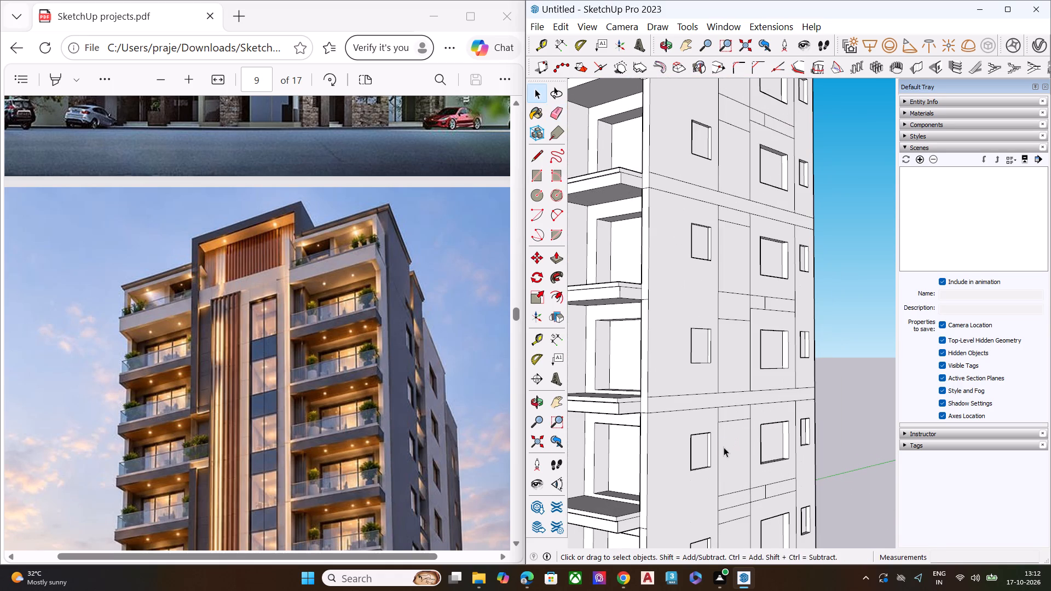
key("l")
left_click(719, 408)
left_click(719, 391)
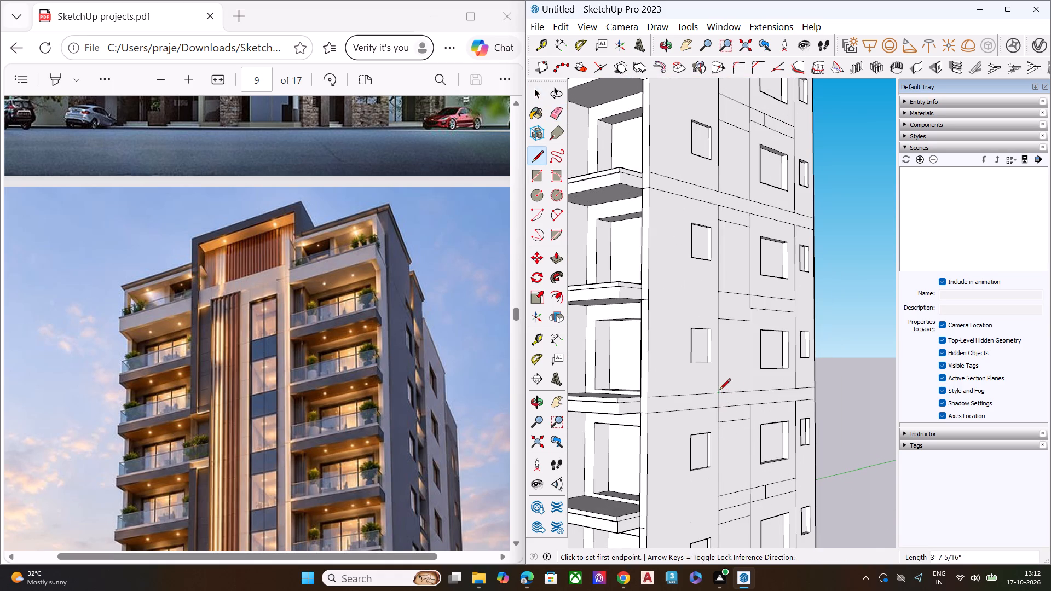
key("space")
key("l")
left_click(749, 405)
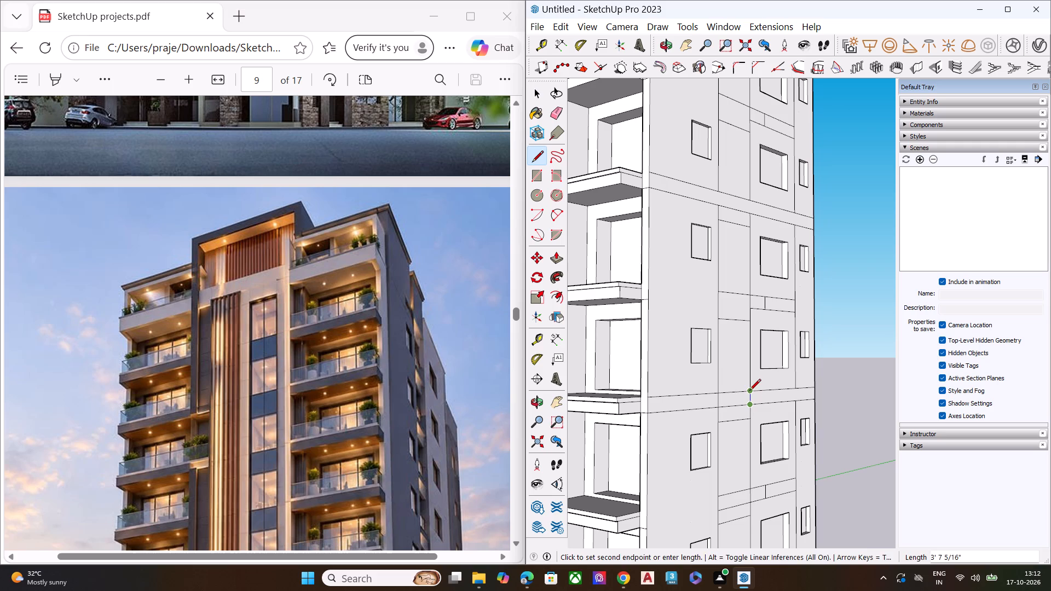
left_click(750, 391)
key("space")
Erase the floor band's bottom line between the two new vertical lines in the panel column.
middle_click_drag(742, 408, 760, 377)
key("w")
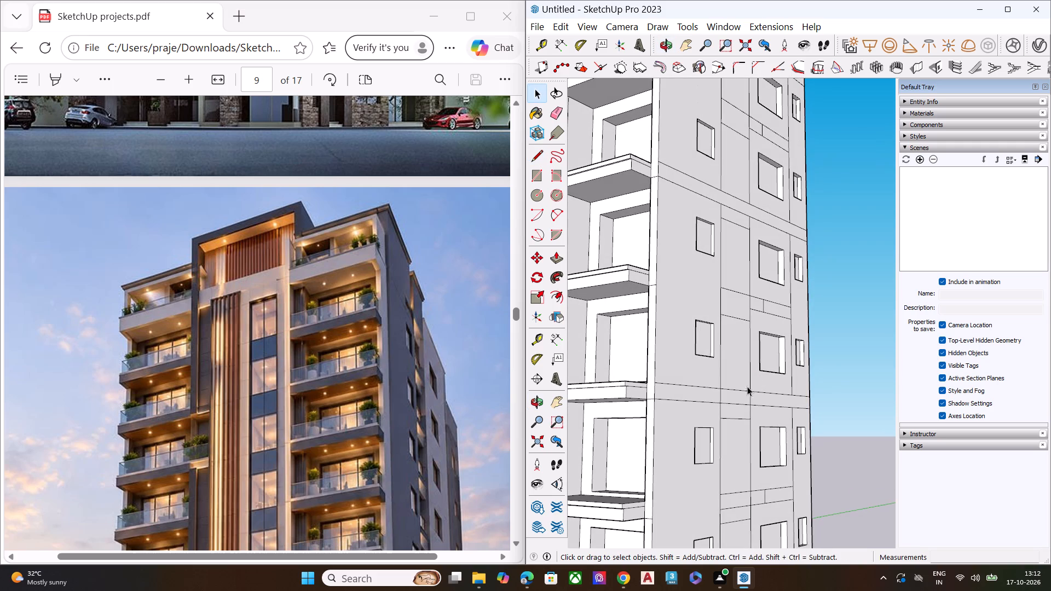
key("e")
left_click(736, 404)
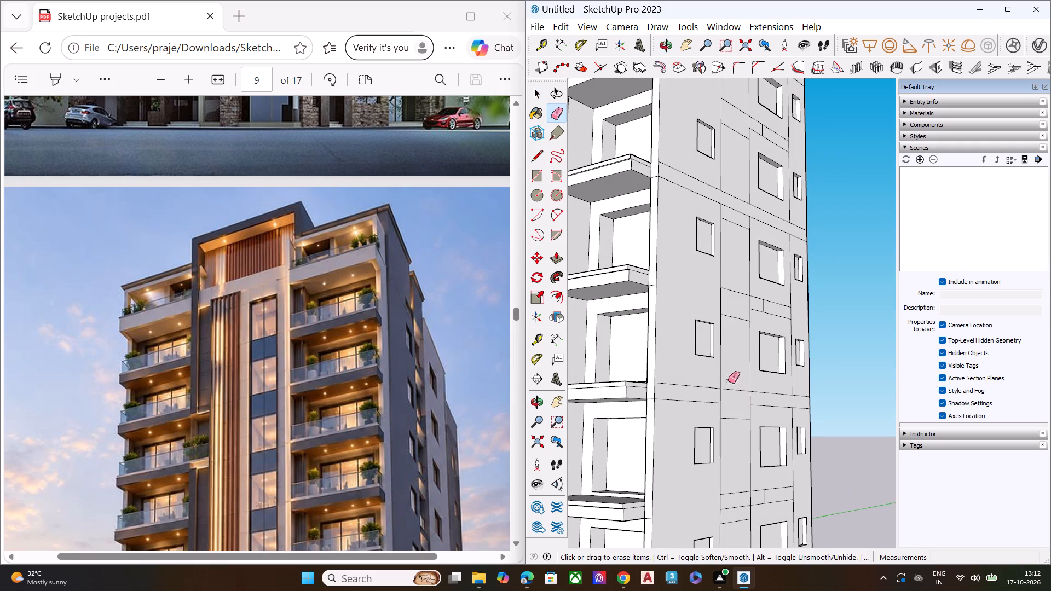
Erase the lower floor band's remaining line in the panel column and its two lines across the first window column.
scroll(723, 363, "down", 7)
scroll(729, 461, "up", 4)
scroll(729, 462, "down", 1)
scroll(729, 463, "up", 4)
left_click(731, 418)
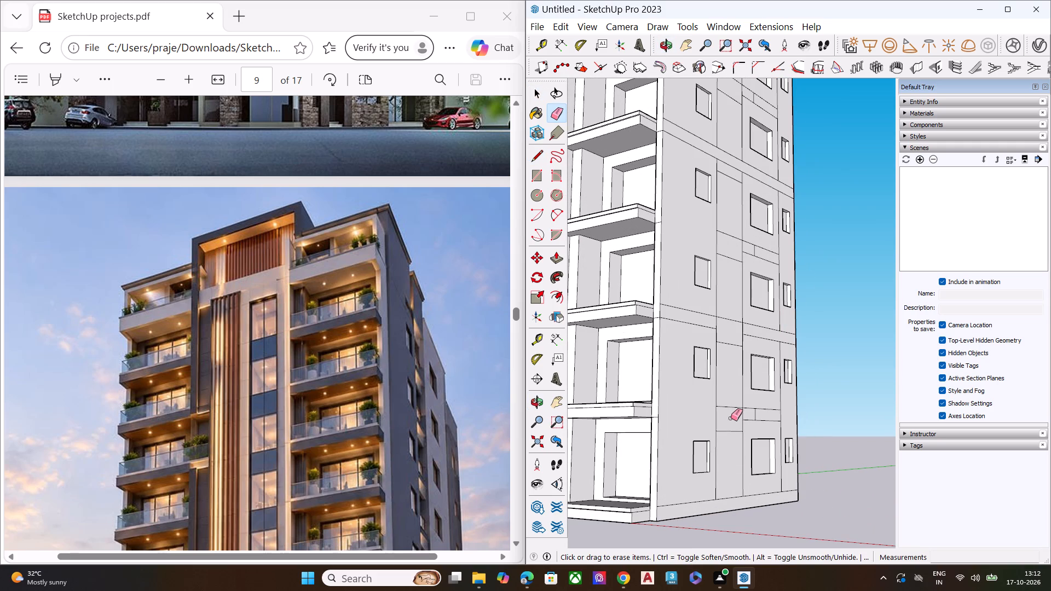
left_click(706, 326)
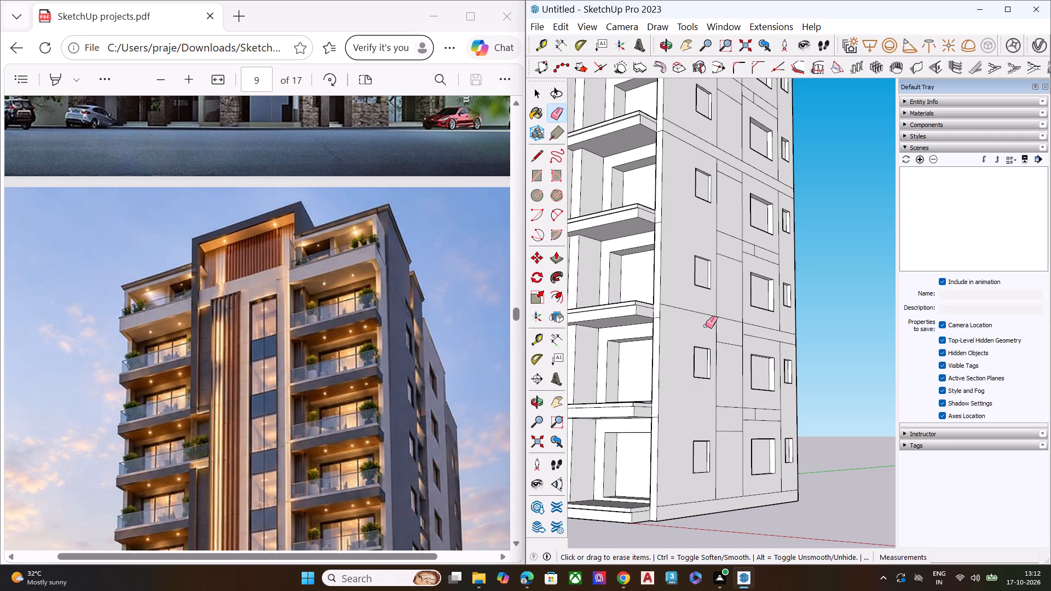
left_click(703, 312)
Draw two vertical lines, each about 3' 7" long, across the next floor band up to extend both sides of the panel column.
middle_click_drag(732, 150, 707, 237)
scroll(719, 136, "up", 5)
scroll(721, 128, "down", 1)
scroll(721, 128, "up", 2)
scroll(721, 128, "down", 1)
scroll(721, 128, "up", 2)
key("space")
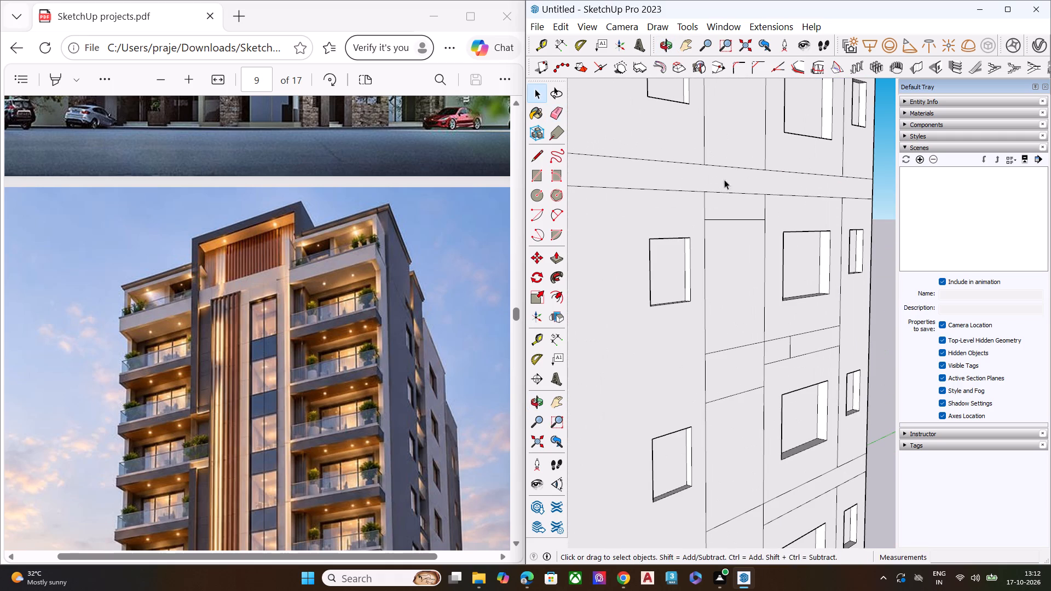
key("l")
left_click(704, 195)
left_click(707, 163)
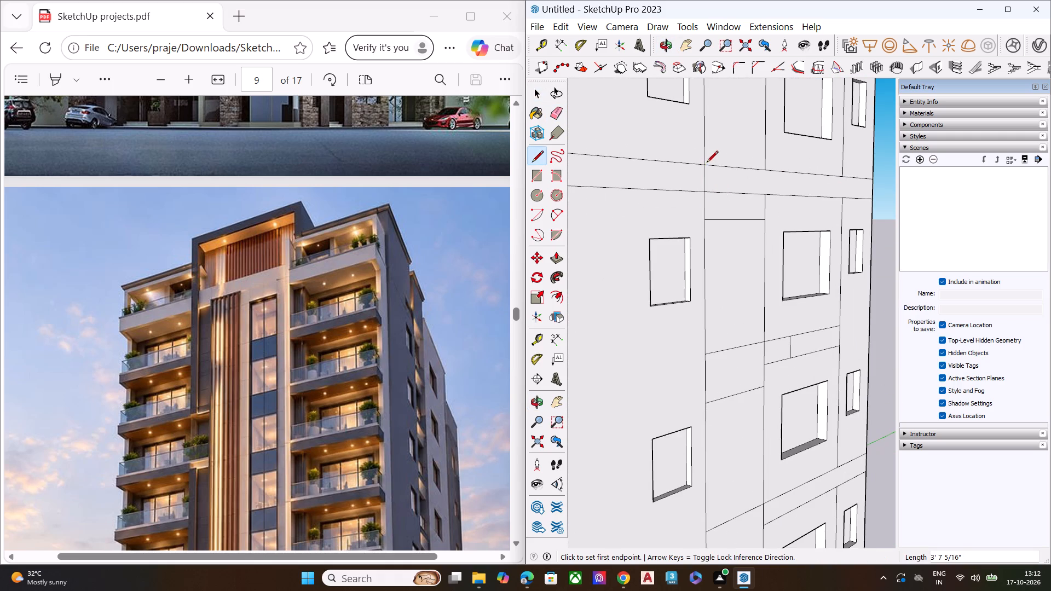
left_click(765, 196)
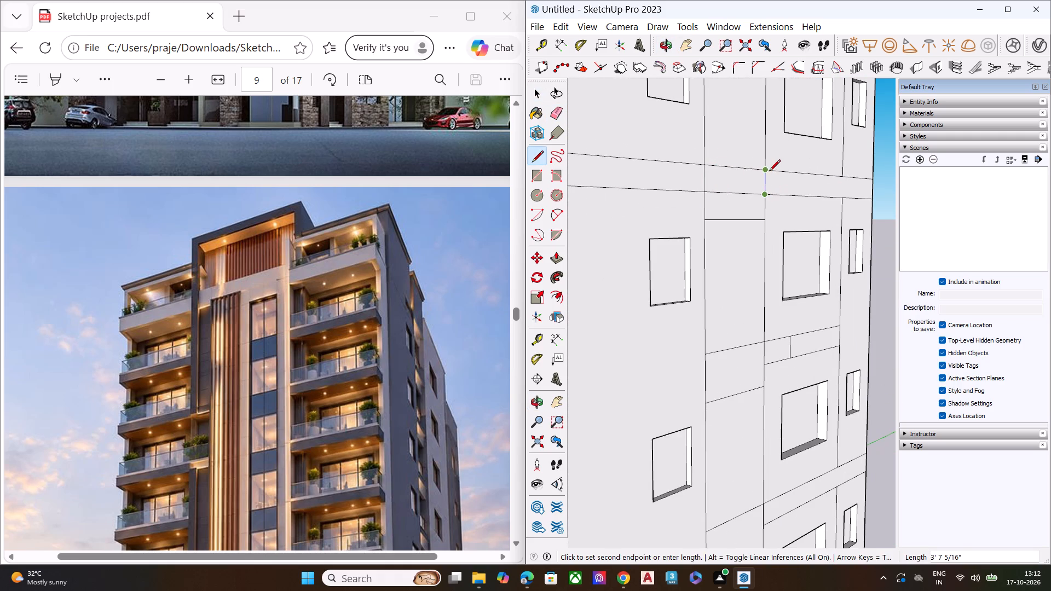
left_click(769, 172)
Erase that band's bottom line in the panel column and both of its lines across the first window column.
key("space")
key("e")
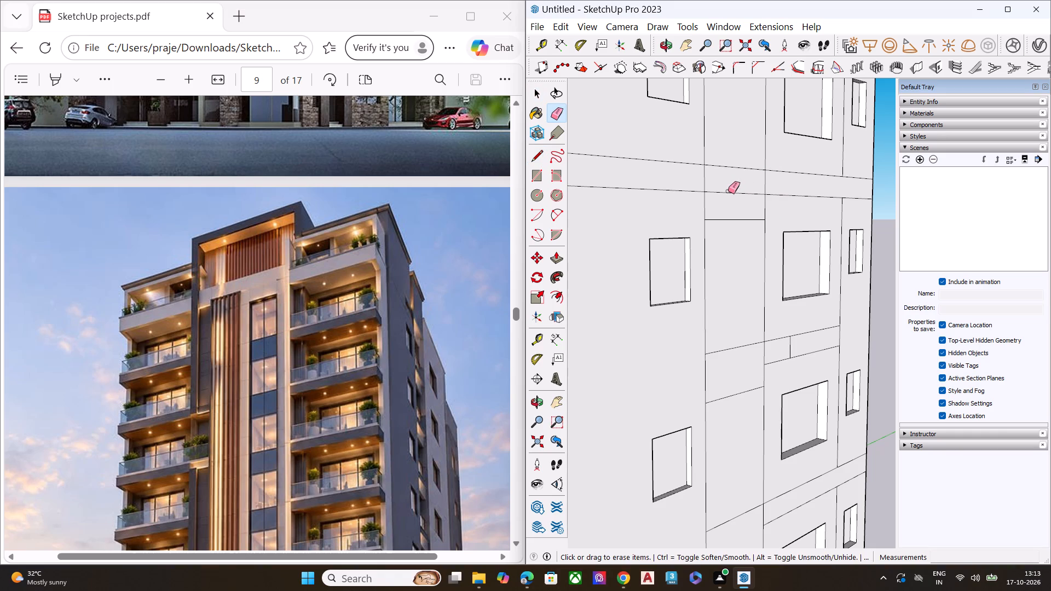
left_click(728, 191)
left_click(719, 193)
left_click(675, 161)
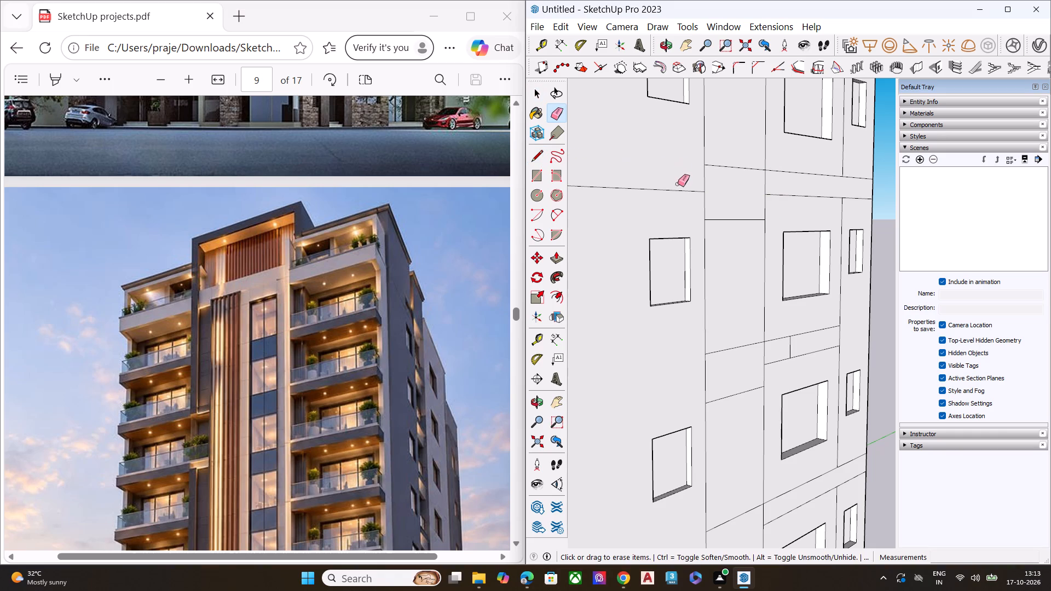
left_click(677, 188)
scroll(695, 182, "down", 4)
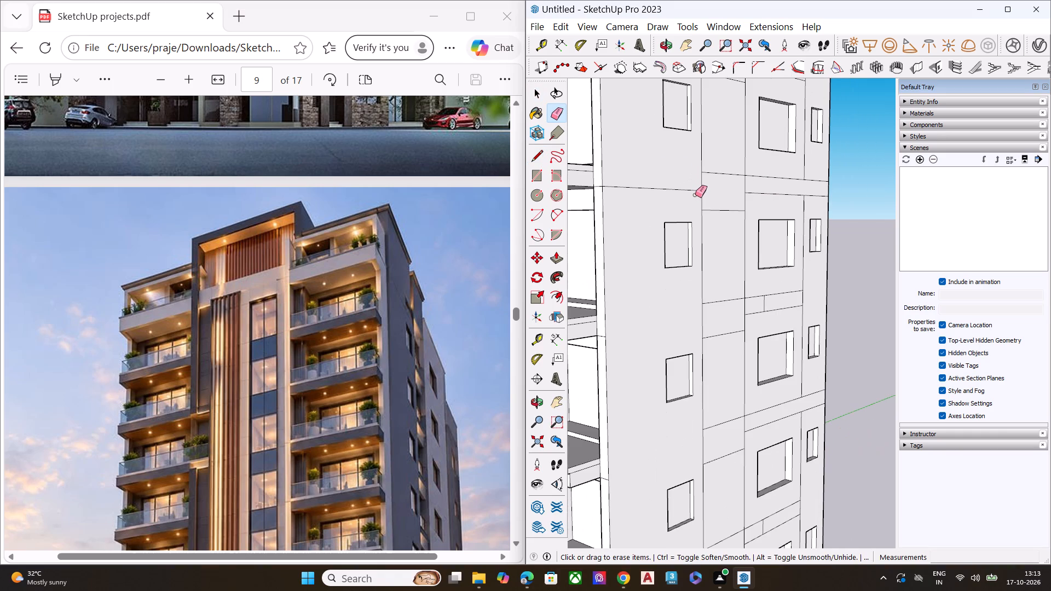
scroll(690, 207, "down", 6)
middle_click(699, 270)
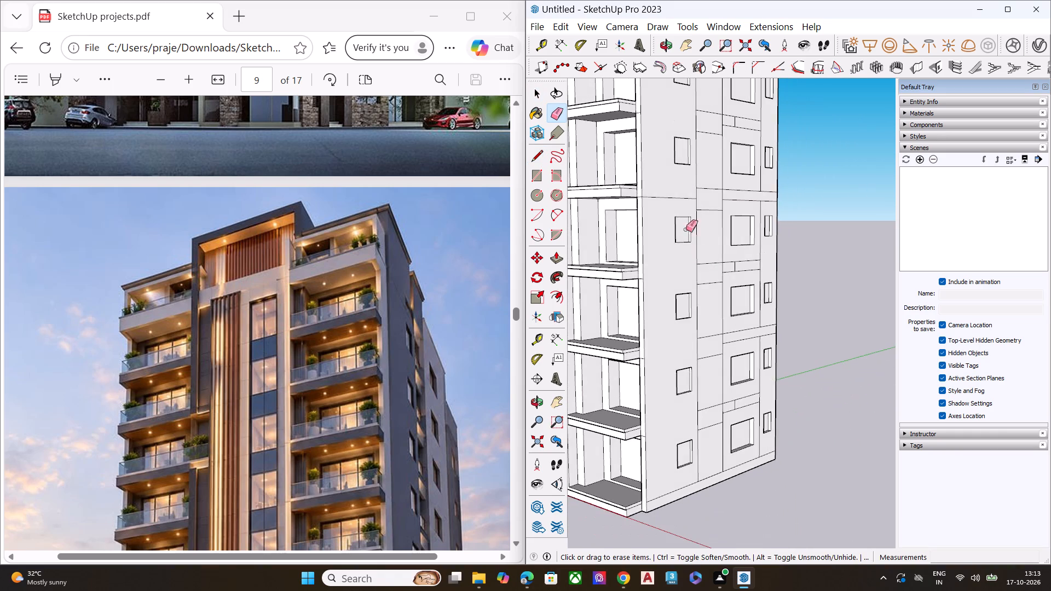
scroll(678, 191, "up", 7)
left_click(686, 203)
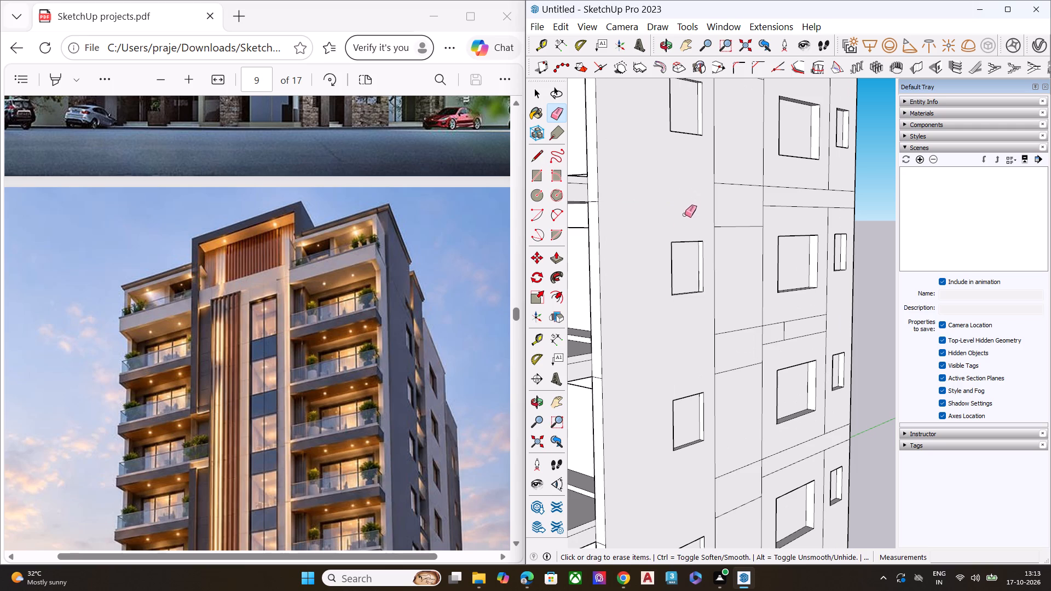
Draw two vertical lines, each about 3' 7" long, across the next uncleaned floor band to extend the panel column's sides.
scroll(680, 221, "down", 12)
scroll(670, 286, "up", 1)
scroll(670, 287, "down", 2)
scroll(688, 113, "up", 8)
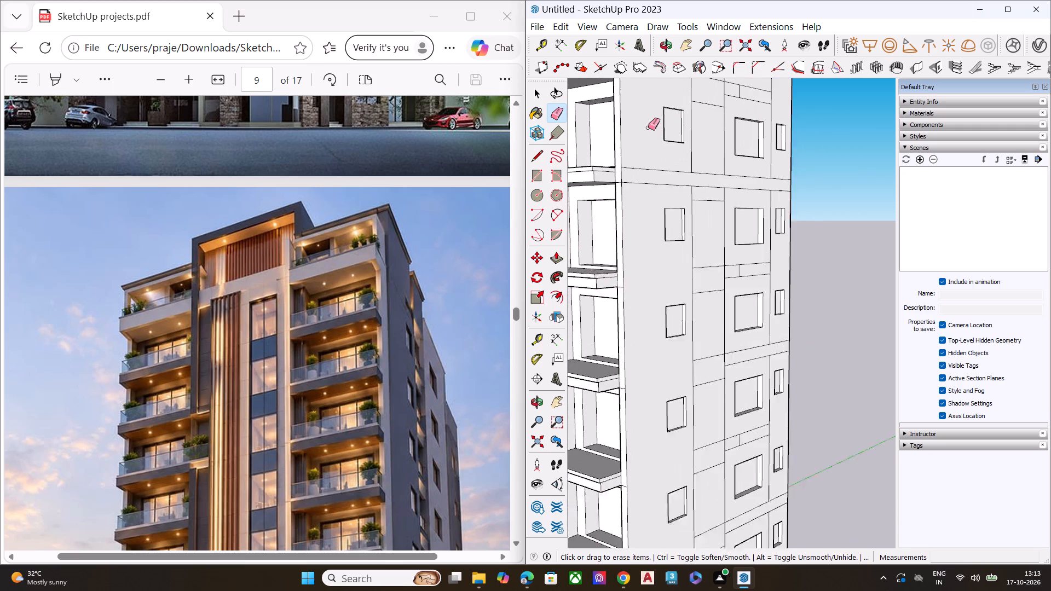
key("space")
key("l")
left_click(696, 193)
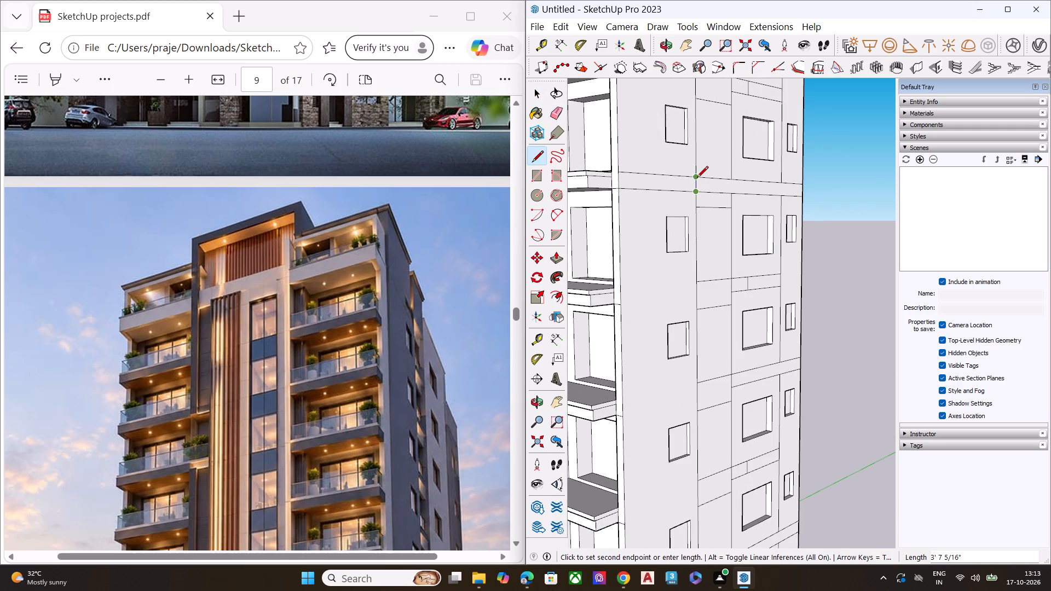
left_click(697, 178)
left_click(732, 195)
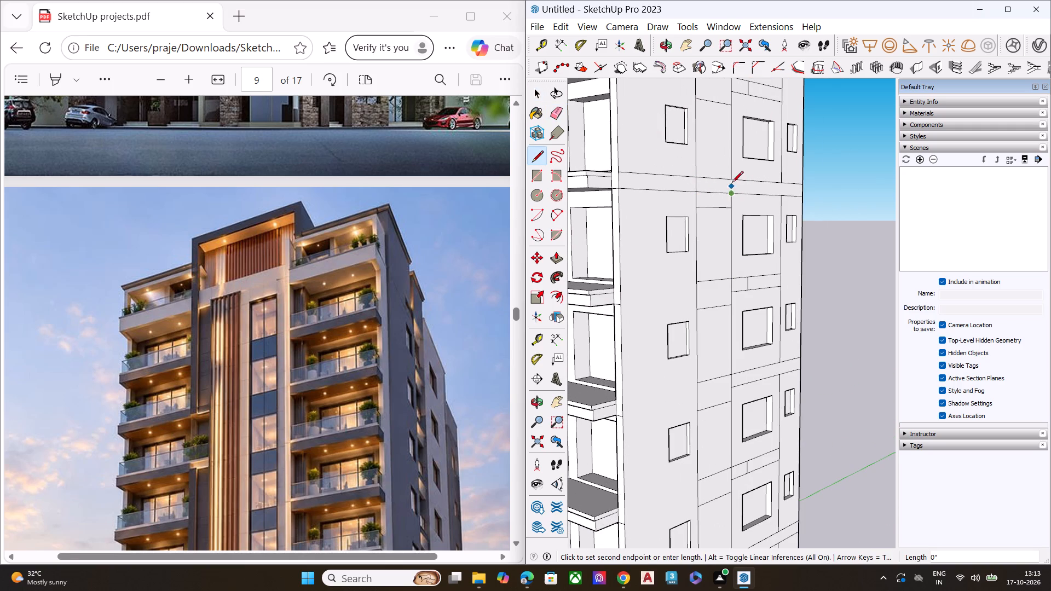
left_click(731, 179)
Erase this band's two lines across the first window column and its bottom line in the panel column.
key("space")
key("e")
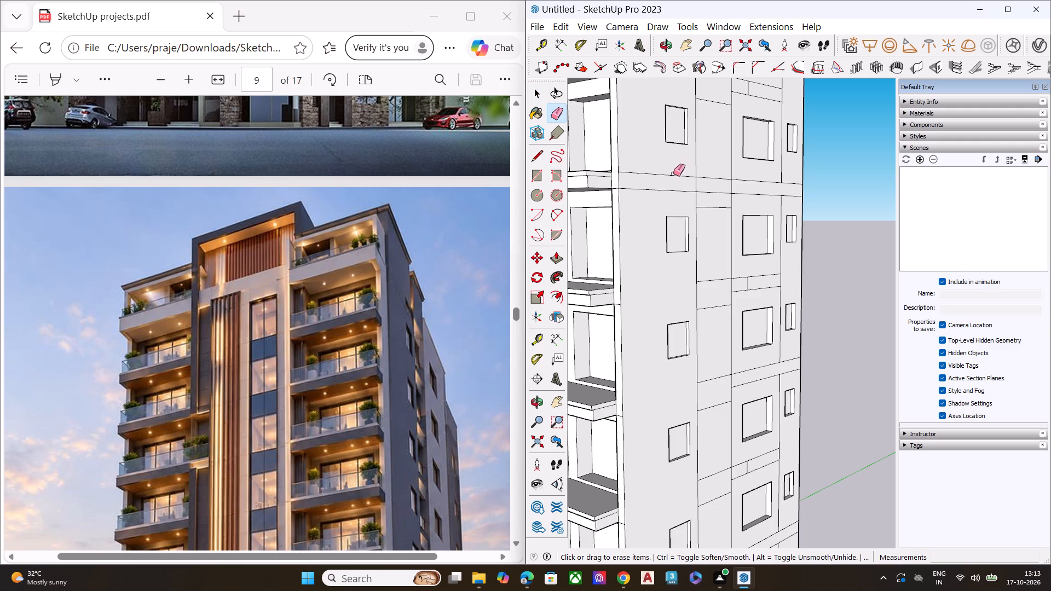
left_click(674, 175)
left_click(679, 190)
left_click(713, 193)
Erase the short middle divider and both horizontal lines of the floor joint below that band in the large-window column.
scroll(742, 310, "down", 1)
scroll(742, 310, "up", 5)
left_click(746, 258)
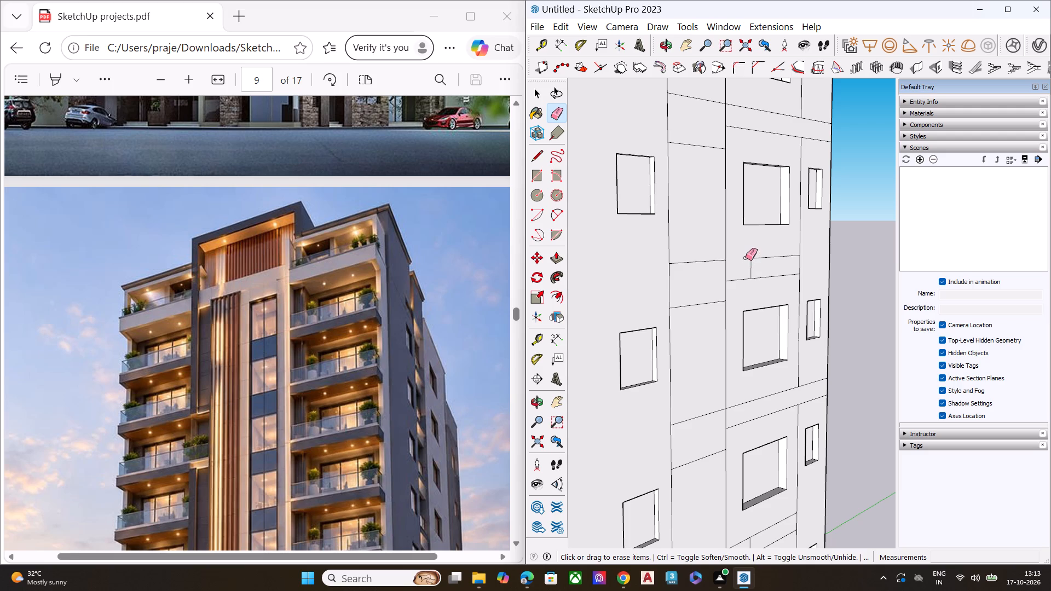
left_click(753, 263)
left_click(752, 266)
left_click(755, 259)
left_click(755, 279)
Erase both lines of the floor band above that joint where they cross the large-window column.
scroll(714, 310, "down", 5)
scroll(725, 189, "up", 8)
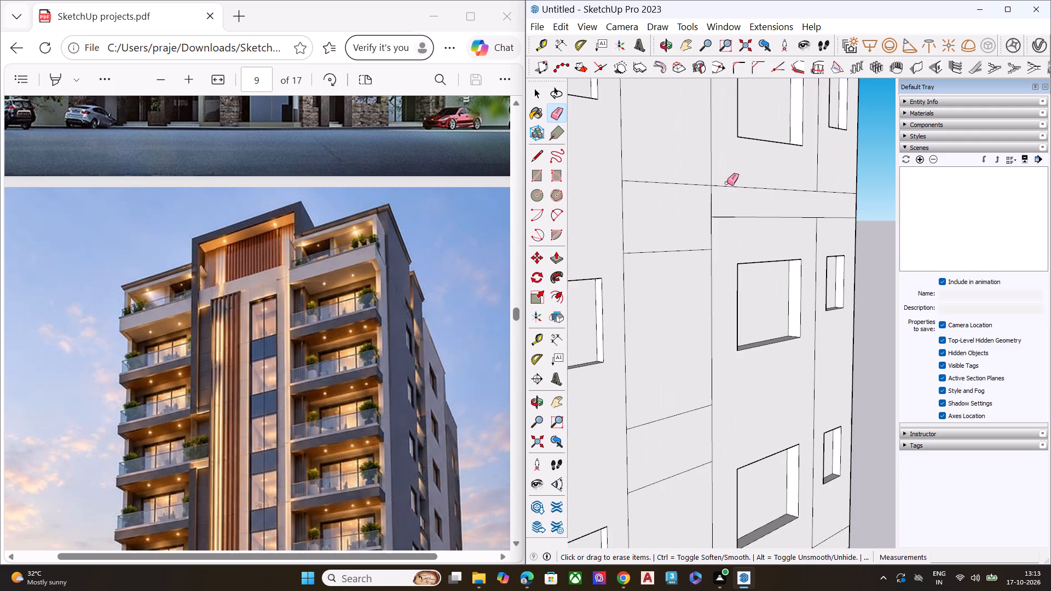
left_click(732, 189)
left_click(741, 187)
left_click(746, 217)
Draw a vertical line across the cleared floor band to rejoin the edge between the large and narrow window columns.
scroll(758, 262, "down", 6)
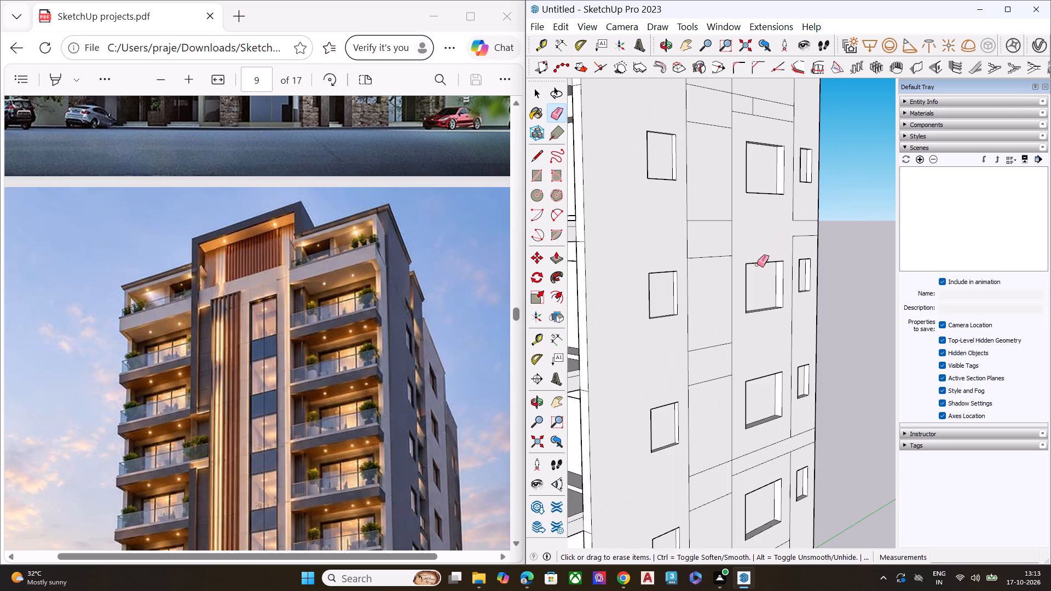
scroll(807, 193, "up", 7)
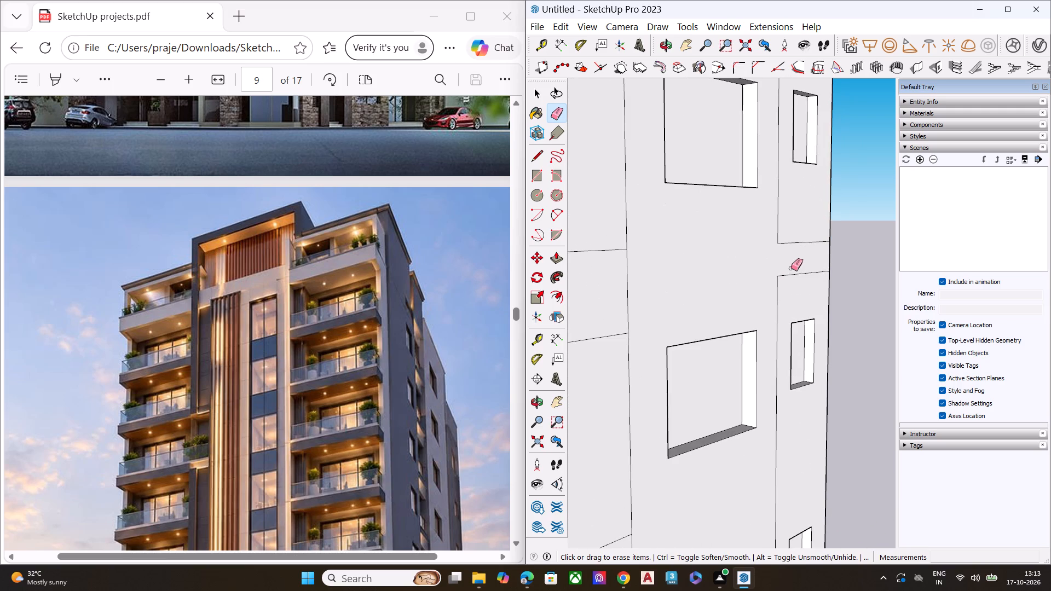
key("l")
left_click(776, 277)
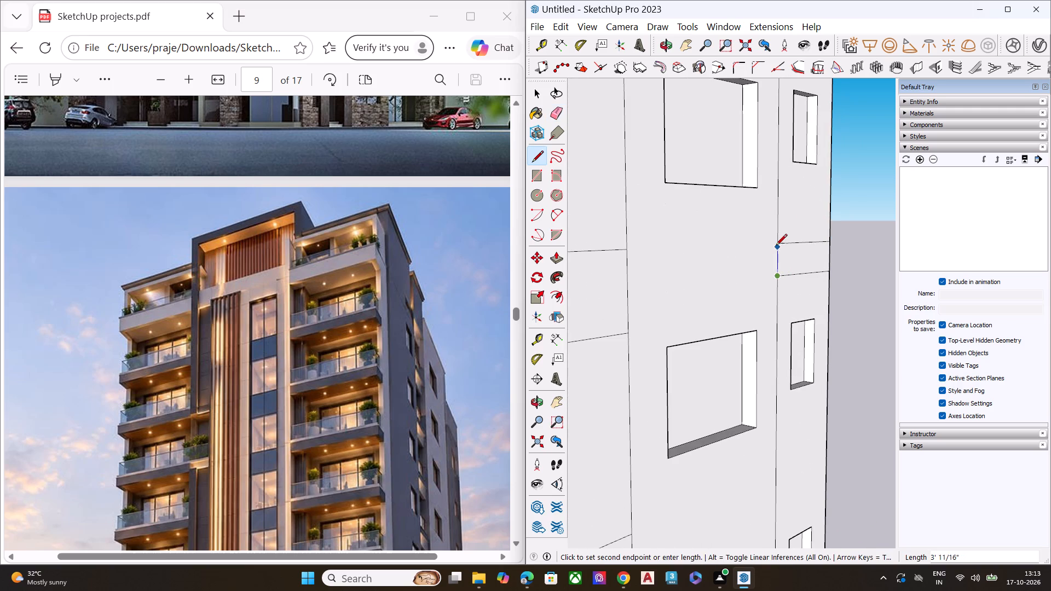
left_click(777, 242)
Erase the same floor band's two horizontal lines across the narrow-window column.
key("space")
key("e")
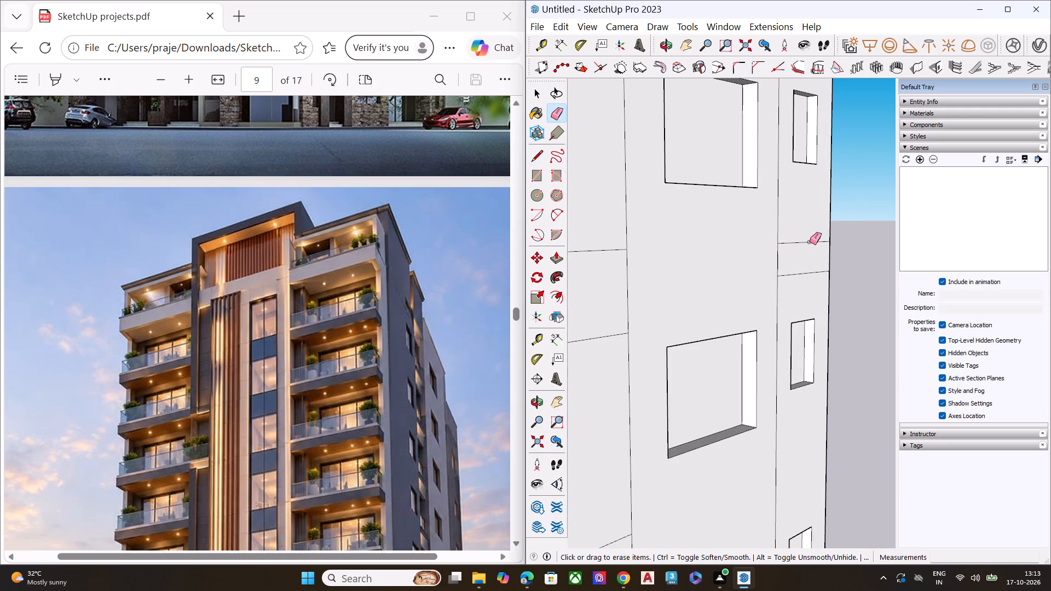
left_click(810, 242)
left_click(812, 273)
Erase the vertical divider segments and the two horizontal lines above the topmost large window in the large-window column.
scroll(812, 283, "down", 14)
scroll(780, 207, "up", 5)
scroll(773, 196, "down", 1)
scroll(773, 196, "up", 4)
scroll(772, 189, "down", 6)
scroll(769, 147, "up", 3)
scroll(770, 147, "down", 1)
scroll(770, 147, "up", 4)
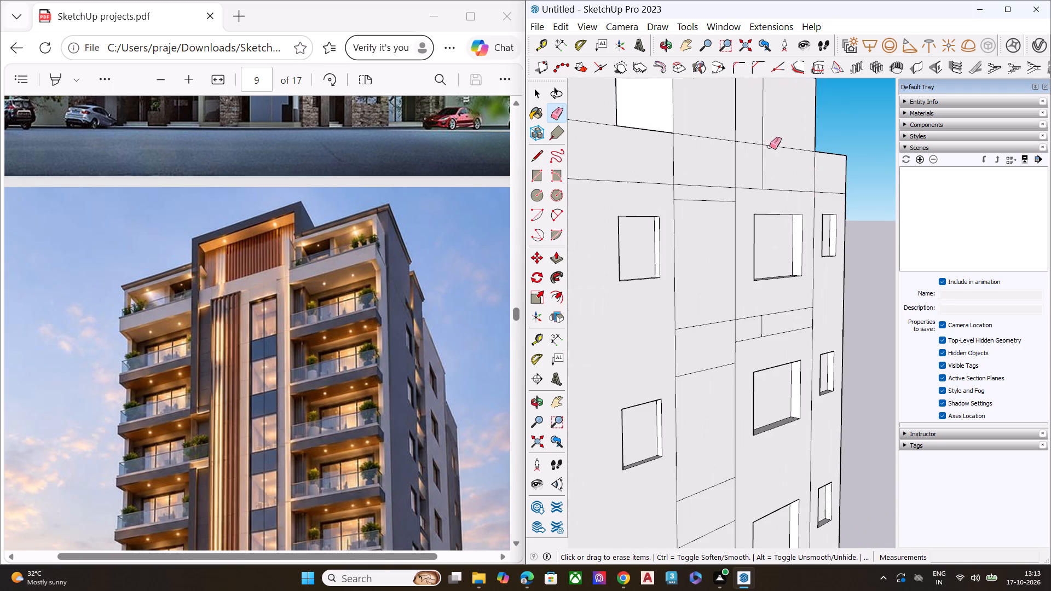
scroll(761, 176, "down", 1)
scroll(759, 182, "up", 1)
scroll(758, 190, "down", 4)
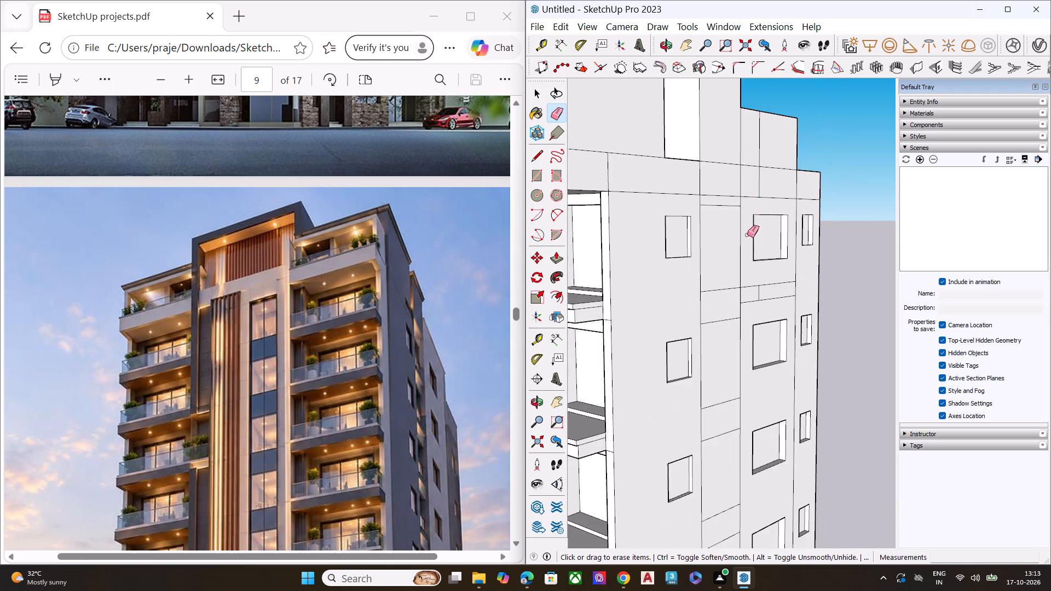
scroll(767, 116, "up", 3)
scroll(769, 113, "down", 1)
scroll(769, 113, "up", 2)
scroll(769, 113, "down", 3)
scroll(769, 113, "up", 2)
scroll(769, 113, "down", 1)
scroll(769, 113, "up", 2)
left_click(754, 142)
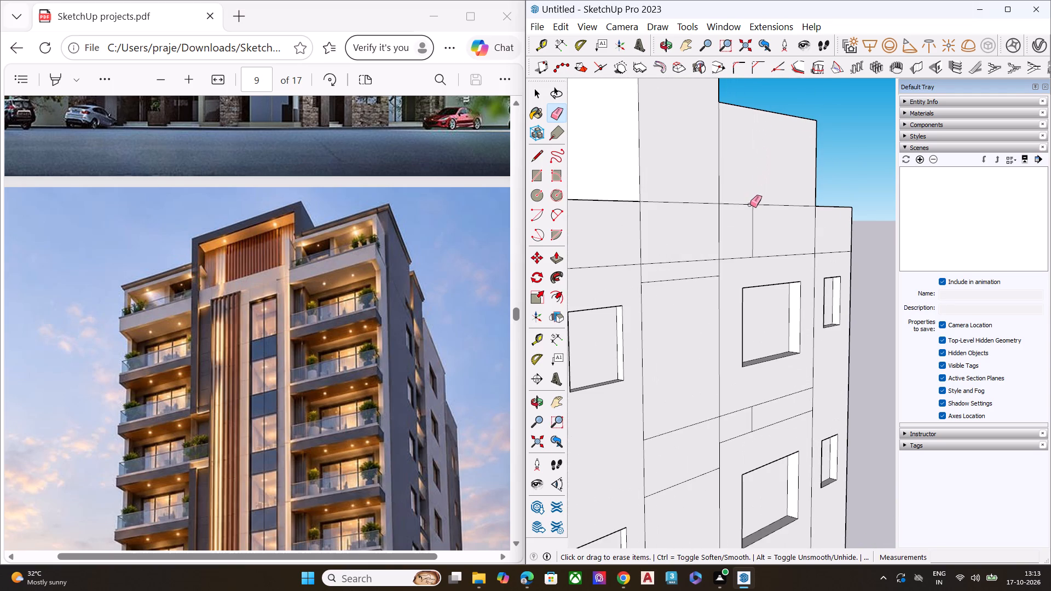
left_click(750, 204)
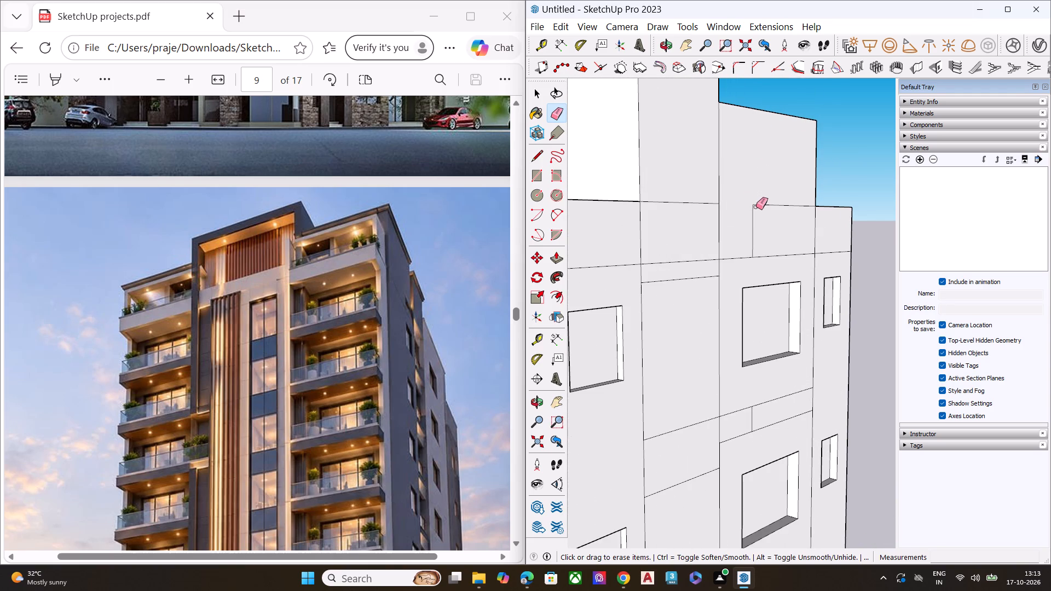
left_click(756, 207)
left_click(753, 212)
left_click(764, 206)
scroll(751, 188, "down", 4)
scroll(759, 233, "up", 2)
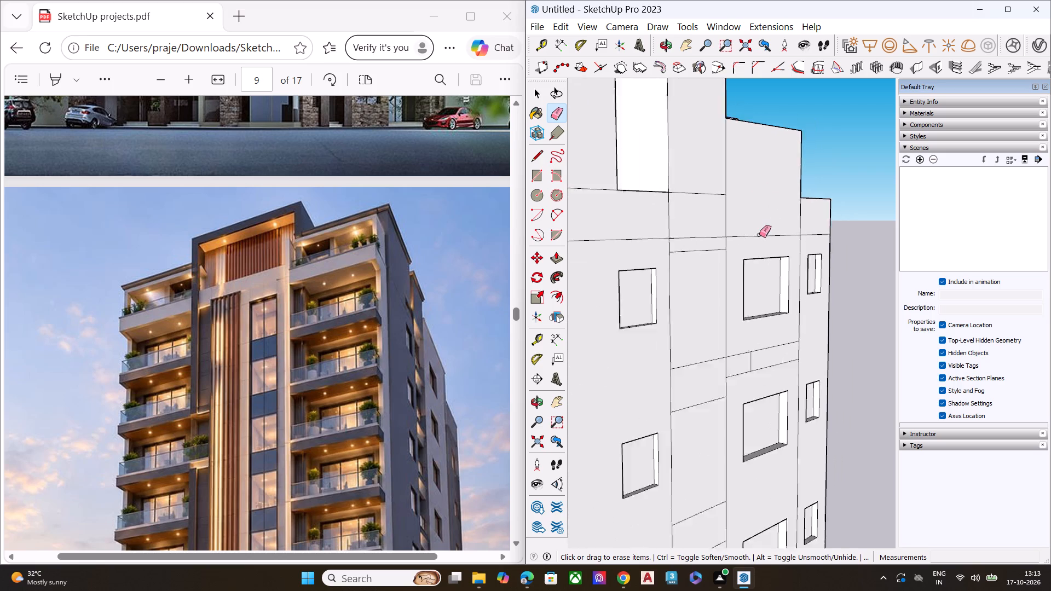
scroll(759, 235, "up", 3)
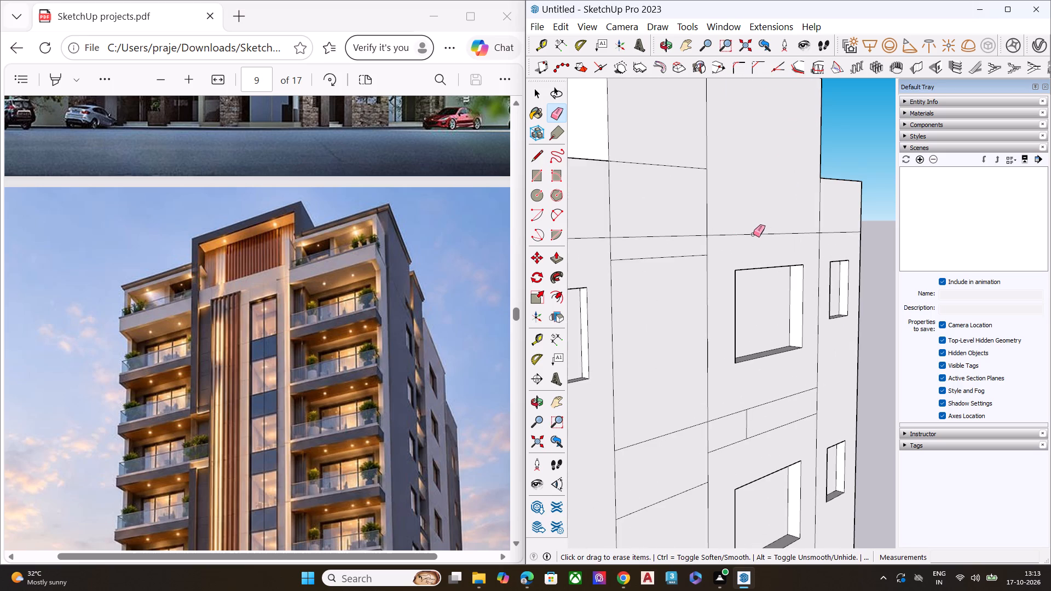
left_click(753, 234)
Erase the middle divider and all horizontal line segments of the floor joint below the topmost large window.
scroll(745, 175, "down", 11)
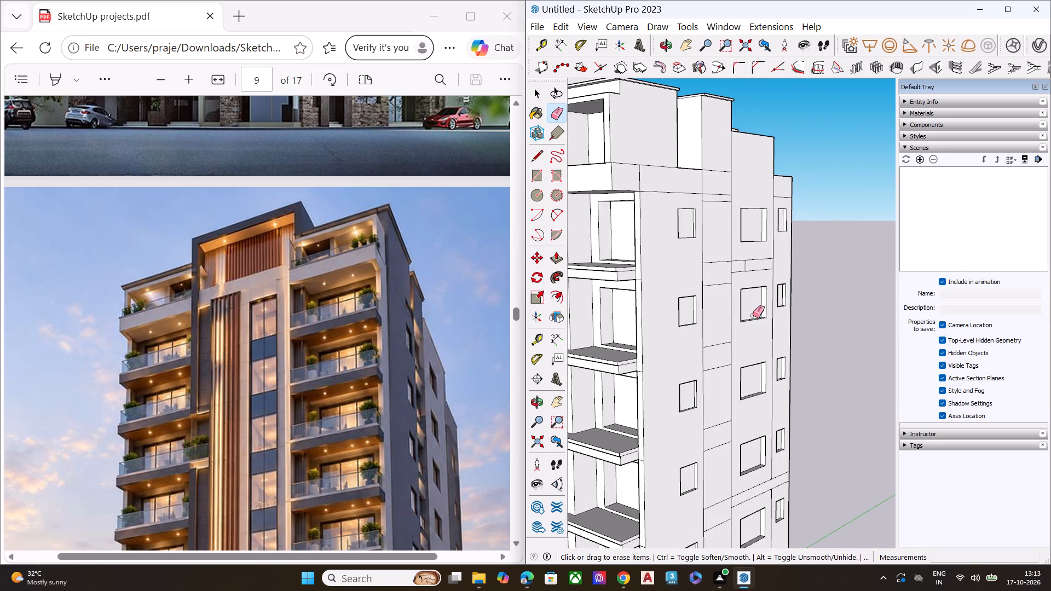
scroll(753, 315, "down", 1)
middle_click_drag(748, 294, 750, 249)
scroll(750, 249, "up", 8)
scroll(730, 343, "up", 5)
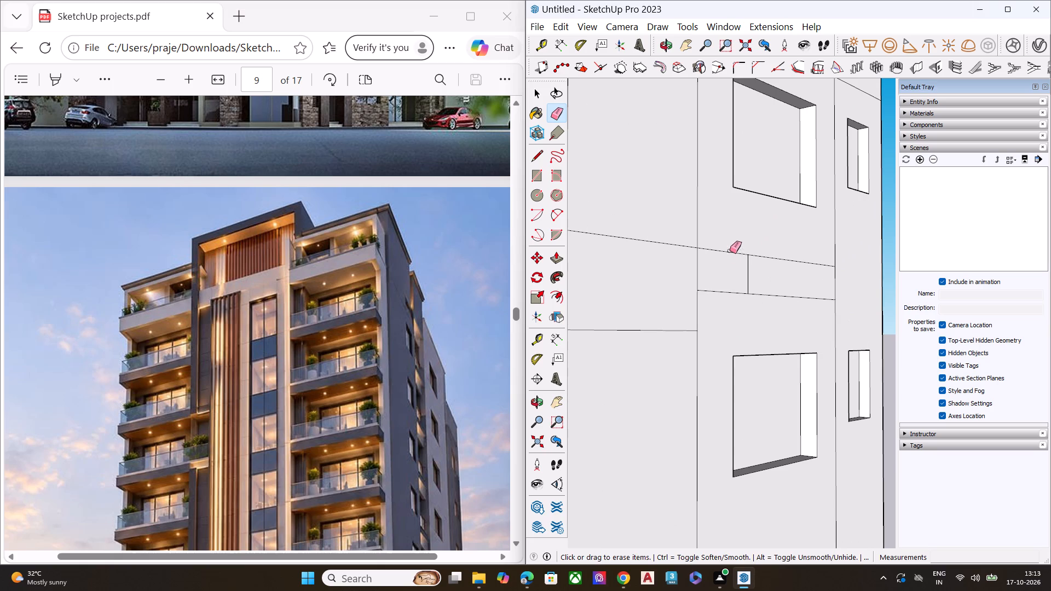
left_click(730, 251)
left_click(730, 292)
left_click(749, 275)
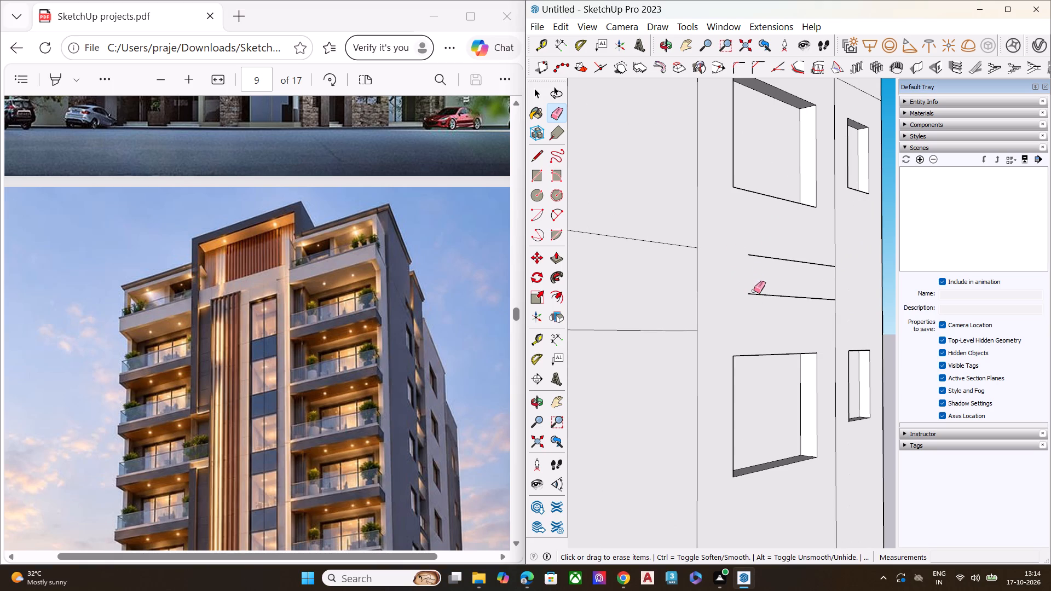
left_click(754, 293)
left_click(762, 257)
Erase the upper horizontal line of the floor band above the fourth-lowest large window on the side wall.
scroll(741, 237, "down", 1)
scroll(741, 237, "up", 1)
scroll(740, 236, "down", 11)
scroll(724, 236, "up", 2)
scroll(724, 236, "down", 7)
scroll(724, 236, "up", 1)
scroll(724, 236, "down", 10)
scroll(731, 416, "up", 1)
scroll(731, 418, "down", 1)
scroll(731, 419, "up", 5)
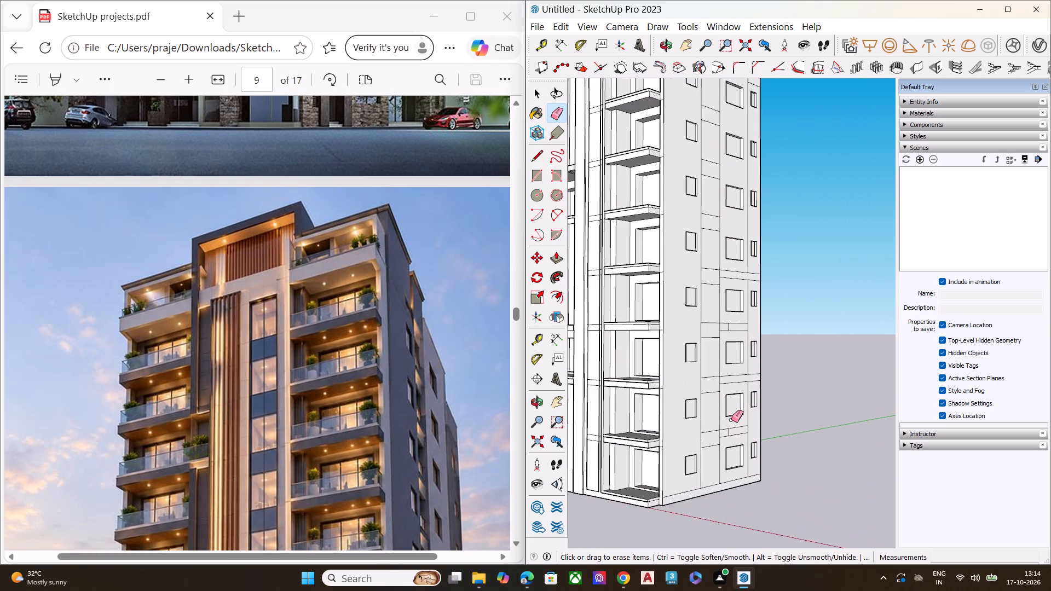
scroll(731, 420, "up", 2)
scroll(742, 290, "up", 2)
scroll(746, 282, "down", 1)
scroll(747, 281, "up", 1)
scroll(747, 281, "down", 1)
scroll(747, 281, "up", 5)
scroll(746, 247, "down", 1)
scroll(746, 247, "up", 6)
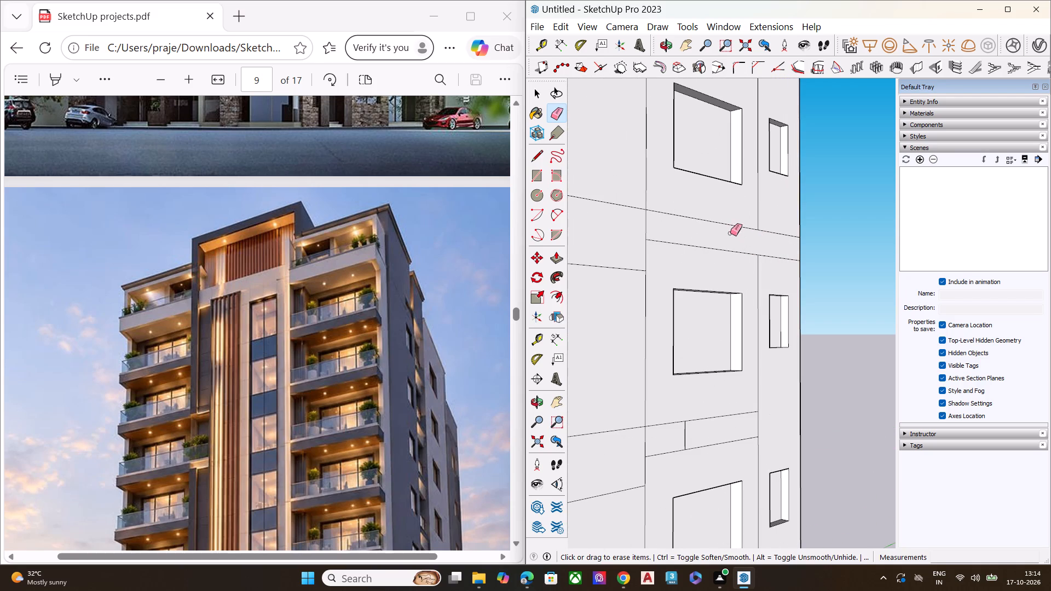
left_click(731, 224)
Draw a vertical line about 3' 7 5/16" across that band beside the narrow windows, and erase the band's lower line in the large-window column.
key("l")
left_click(758, 258)
left_click(756, 229)
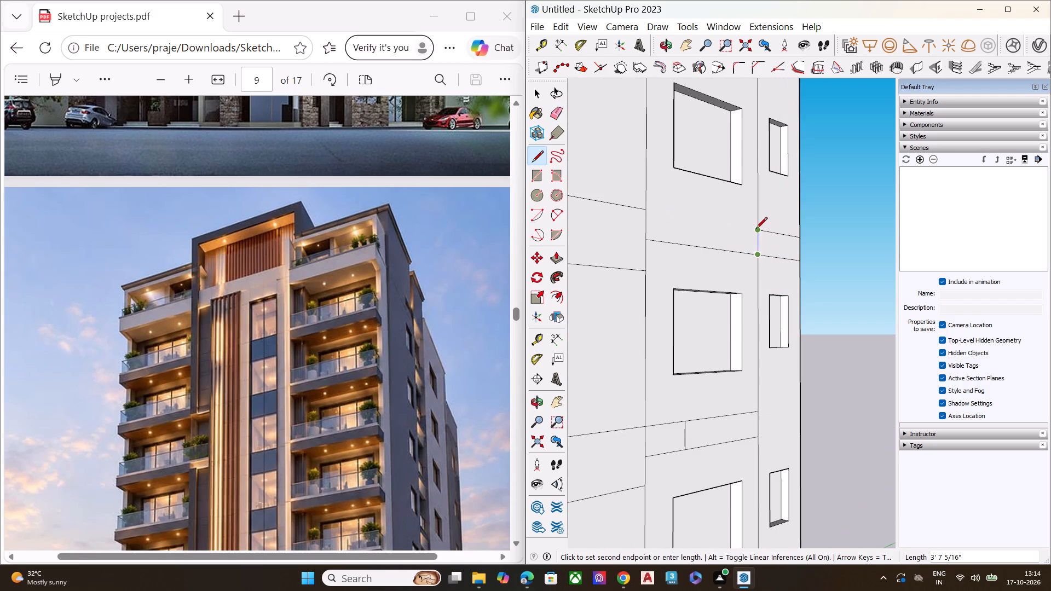
key("space")
key("e")
left_click(723, 251)
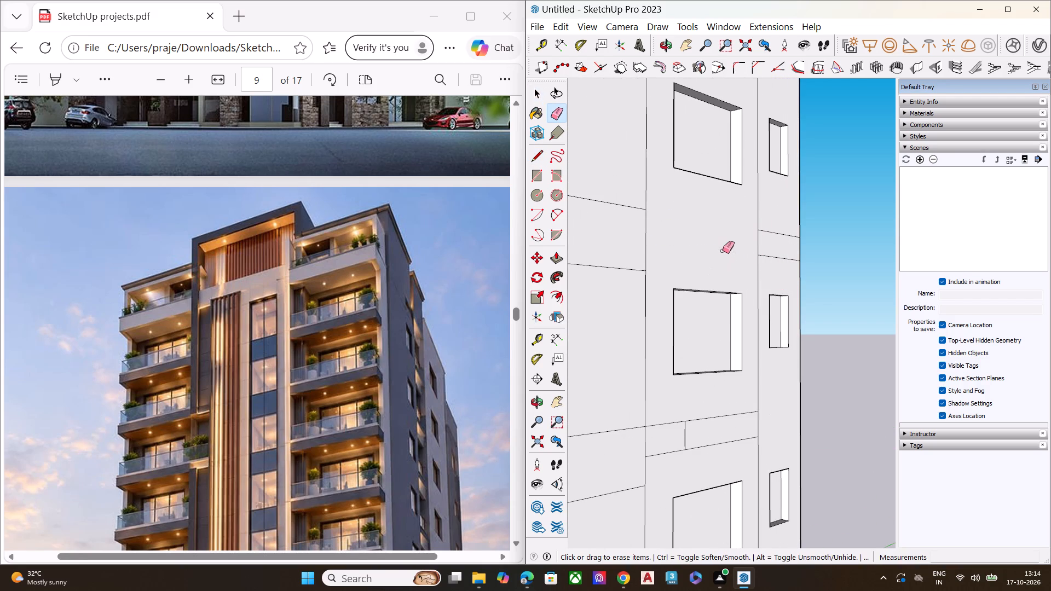
Erase the middle divider and all horizontal segments of the floor joint above the third-lowest large window.
scroll(707, 233, "down", 1)
scroll(707, 233, "up", 1)
scroll(707, 233, "down", 3)
scroll(707, 233, "up", 1)
scroll(707, 233, "down", 2)
scroll(706, 371, "up", 6)
left_click(660, 376)
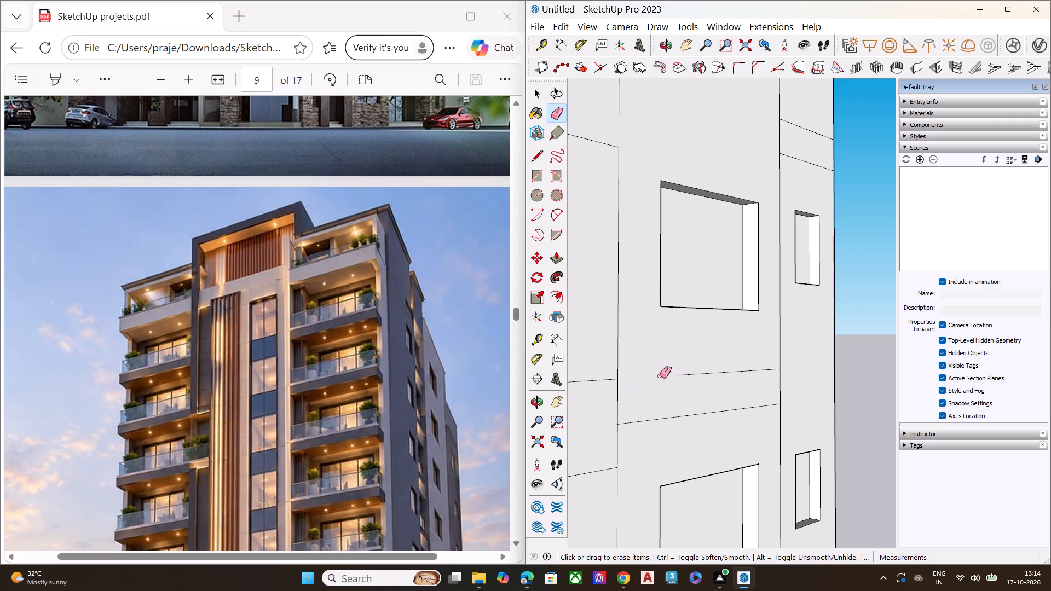
left_click(659, 418)
left_click(679, 390)
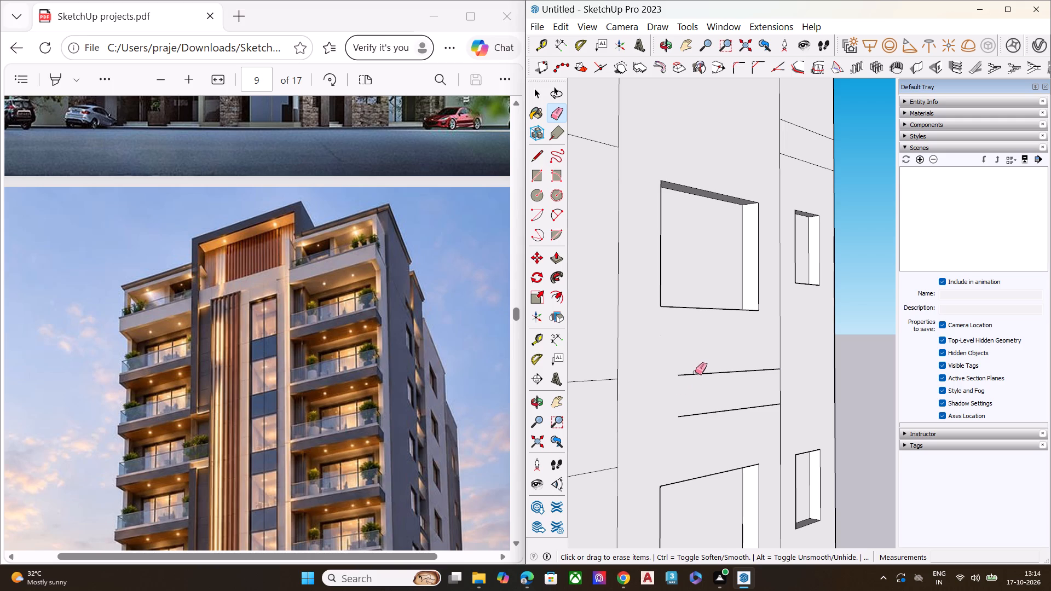
left_click(695, 372)
left_click(705, 414)
left_click(683, 373)
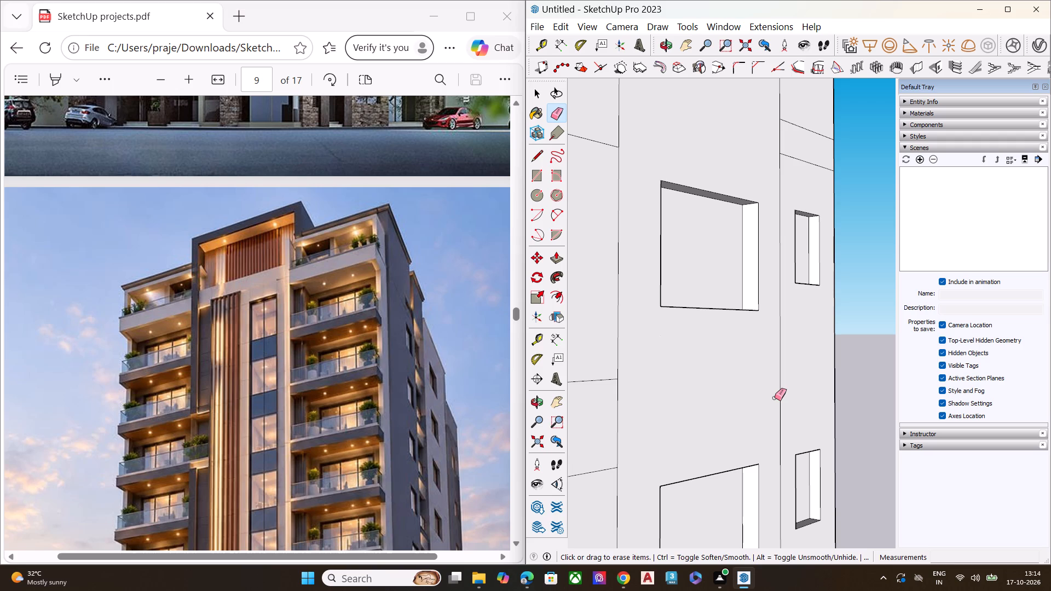
Erase the two horizontal lines of the floor joint above the second-lowest large window.
scroll(724, 280, "down", 6)
scroll(699, 302, "up", 1)
scroll(699, 302, "down", 8)
middle_click_drag(680, 467, 679, 396)
scroll(678, 399, "up", 5)
scroll(680, 395, "down", 1)
scroll(680, 395, "up", 5)
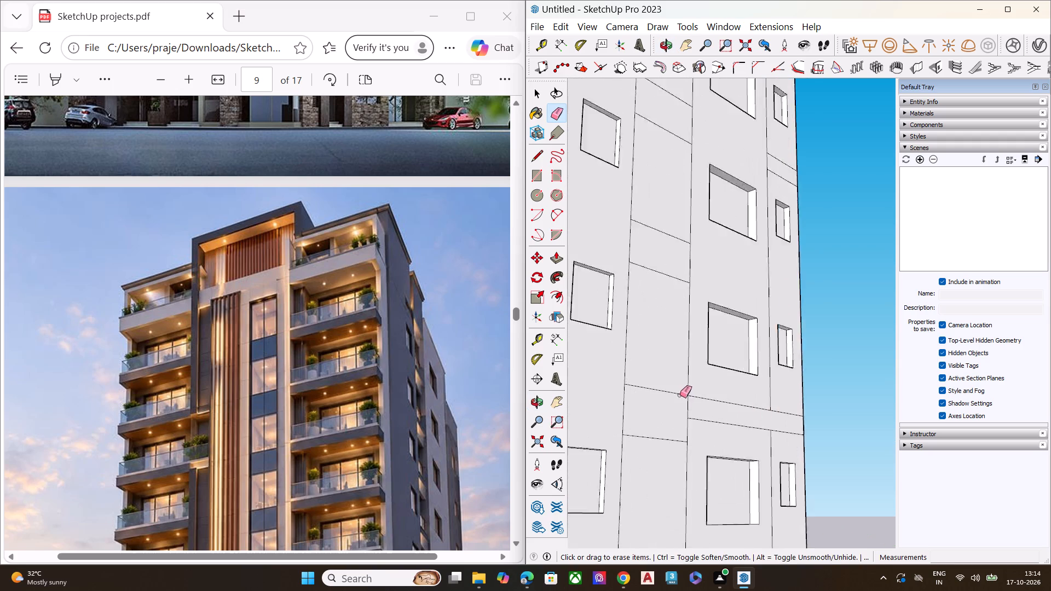
left_click(711, 397)
left_click(717, 402)
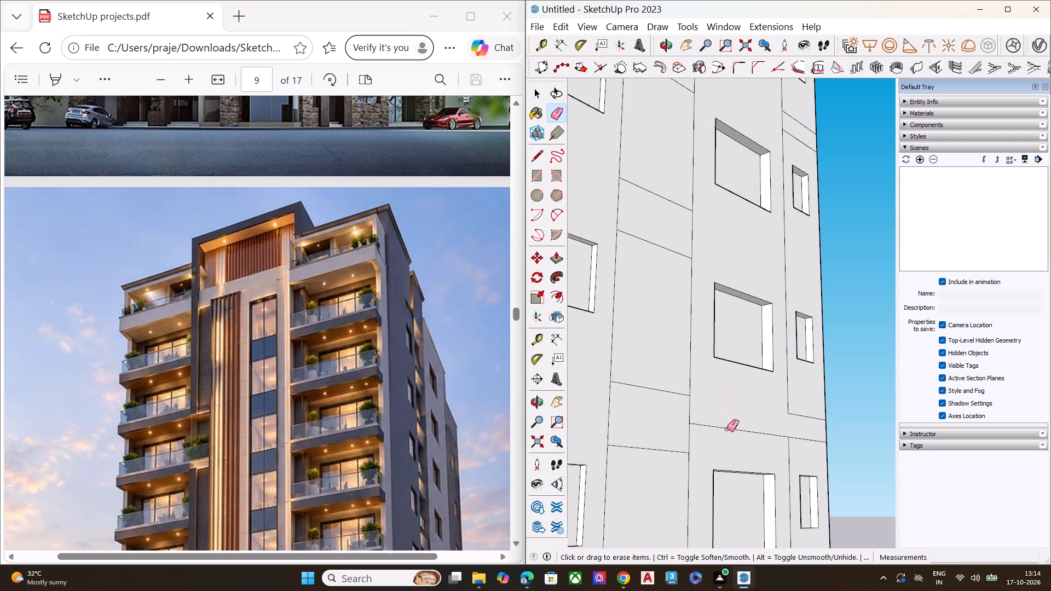
left_click(727, 429)
Draw a vertical line about 3' 7 5/16" across the cleared joint to rejoin the edge between the large and narrow window columns.
scroll(721, 428, "down", 1)
middle_click_drag(780, 437, 770, 454)
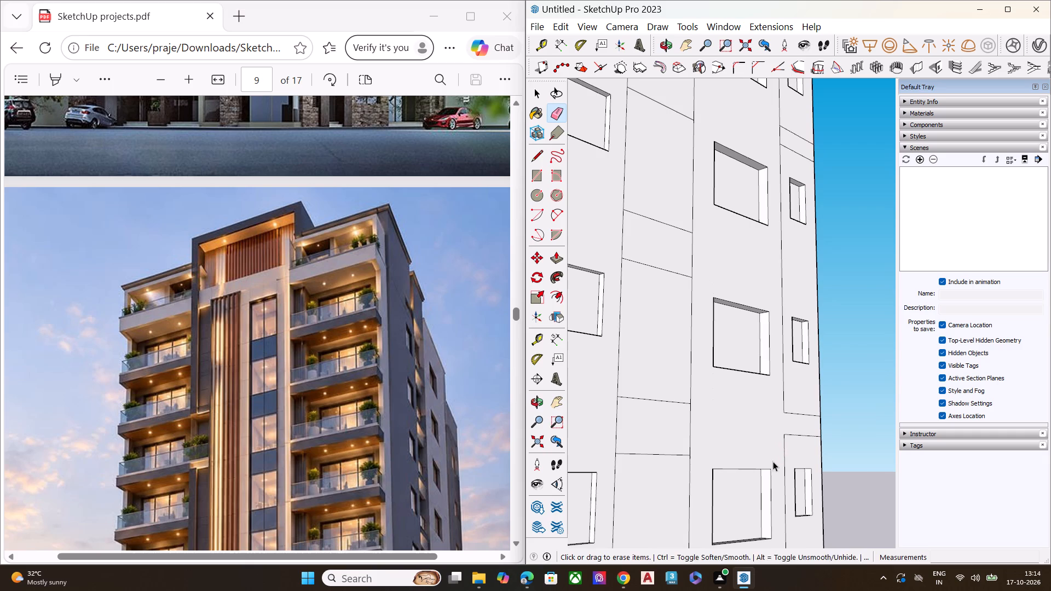
key("space")
key("l")
left_click(784, 434)
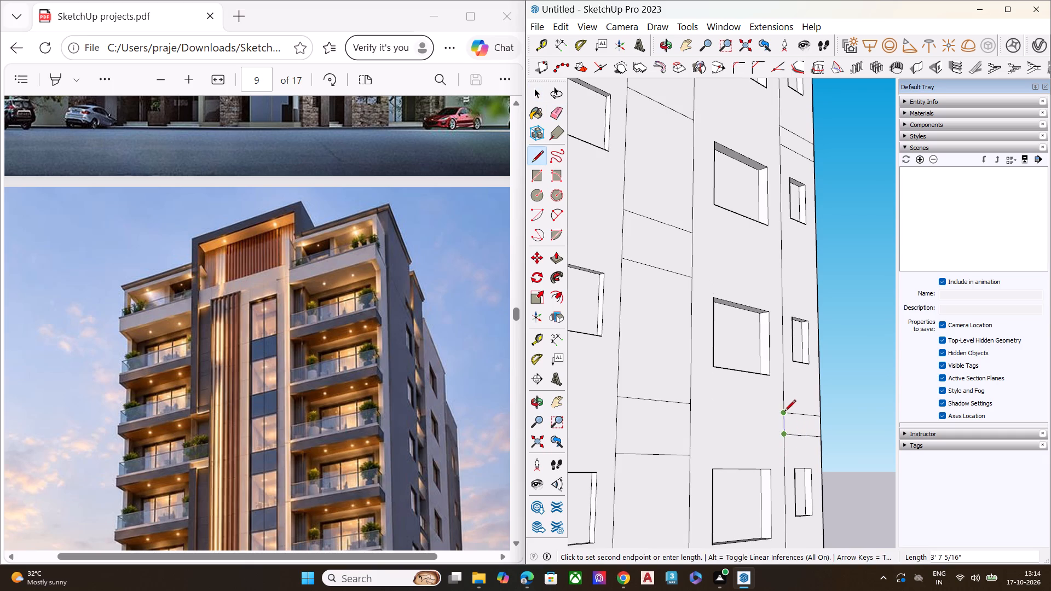
left_click(785, 407)
key("space")
Erase the short divider and all horizontal segments of the floor joint above the lowest large window.
scroll(718, 403, "down", 14)
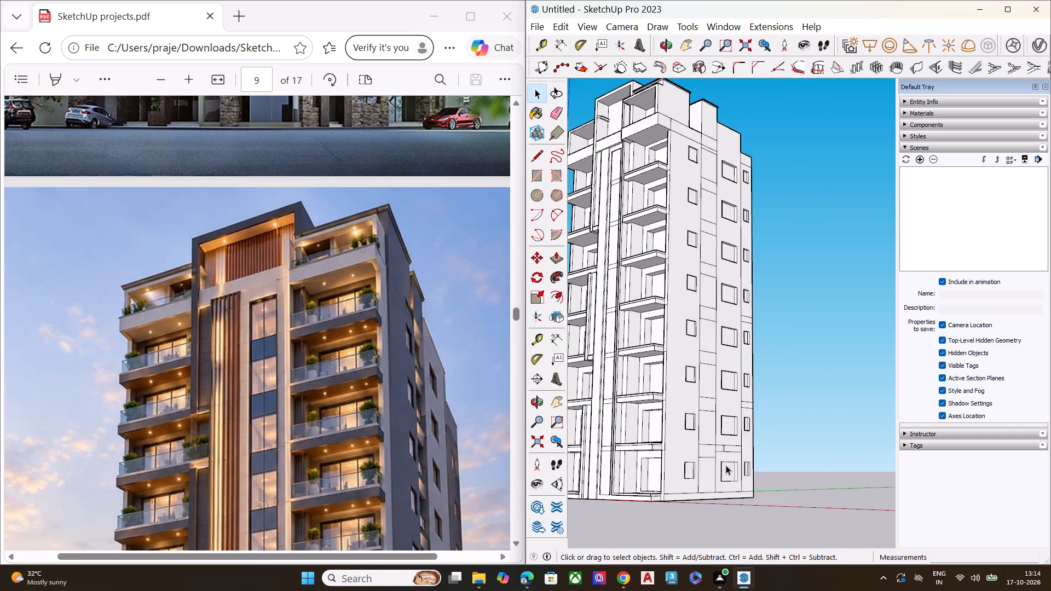
middle_click_drag(725, 464, 736, 415)
scroll(735, 421, "up", 9)
key("e")
scroll(721, 454, "up", 2)
scroll(717, 457, "down", 1)
scroll(717, 457, "up", 2)
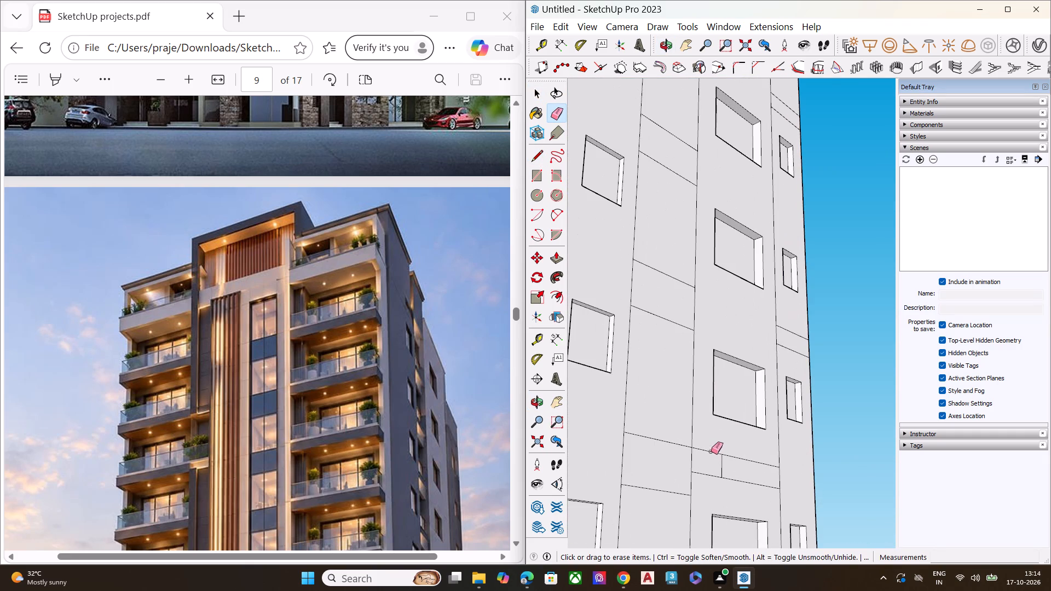
left_click(711, 451)
left_click(732, 457)
left_click(723, 460)
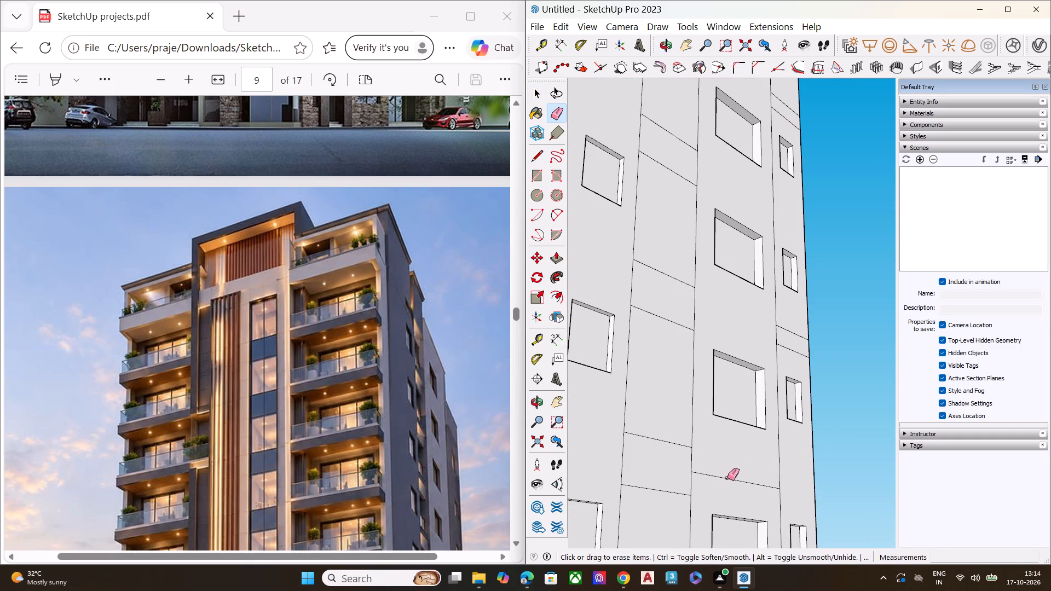
left_click(727, 479)
Push the topmost tall panel between the small-window and large-window columns inward 1' 6 1/2".
scroll(703, 418, "down", 13)
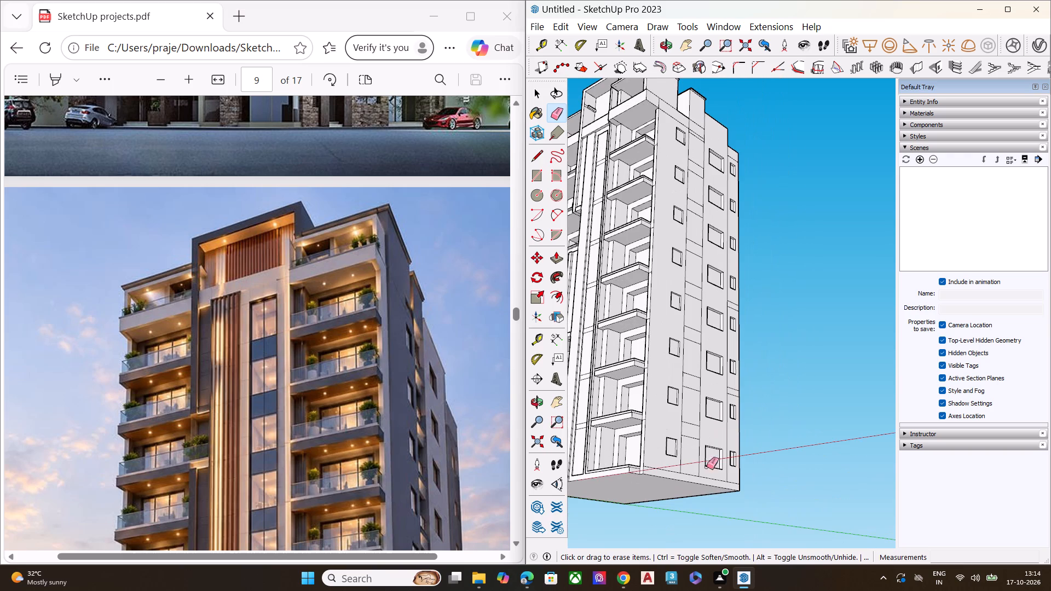
middle_click_drag(707, 506, 701, 572)
key("space")
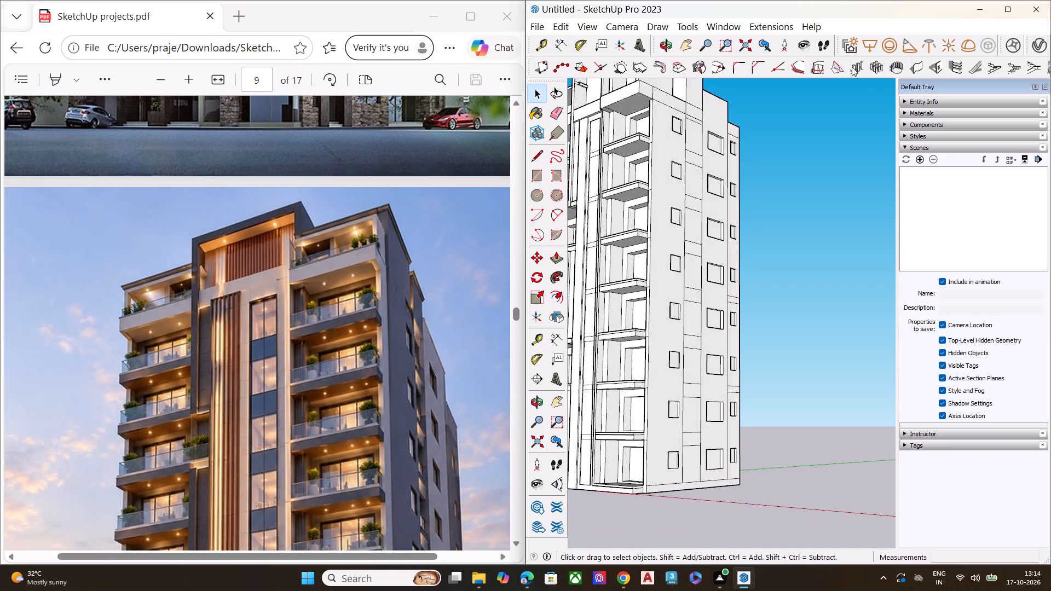
scroll(1050, 318, "up", 2)
scroll(814, 299, "down", 6)
scroll(638, 156, "up", 7)
scroll(703, 188, "down", 1)
scroll(724, 195, "up", 1)
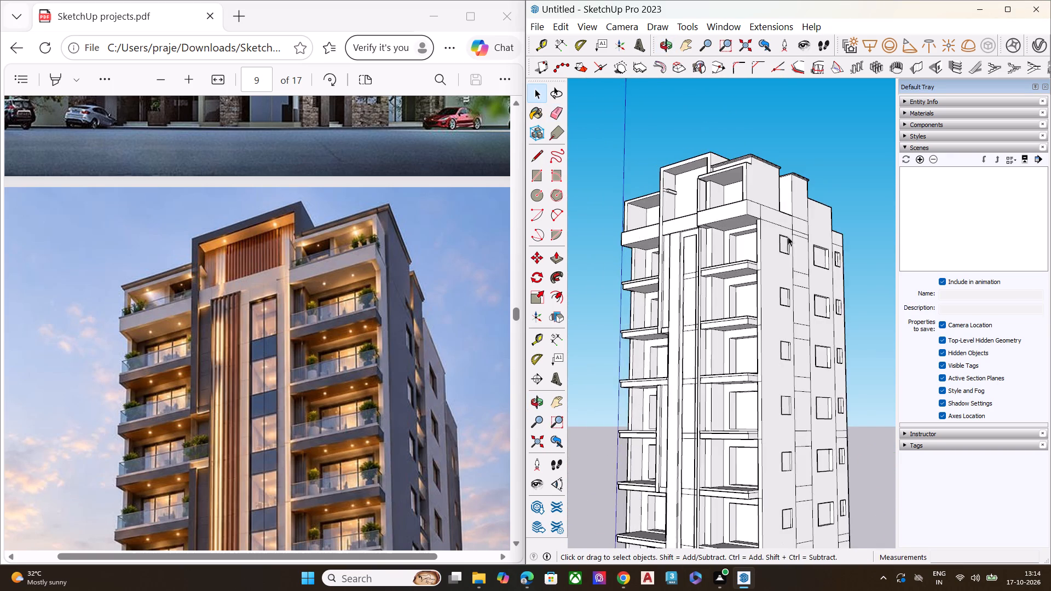
scroll(819, 252, "up", 9)
key("p")
left_click(801, 259)
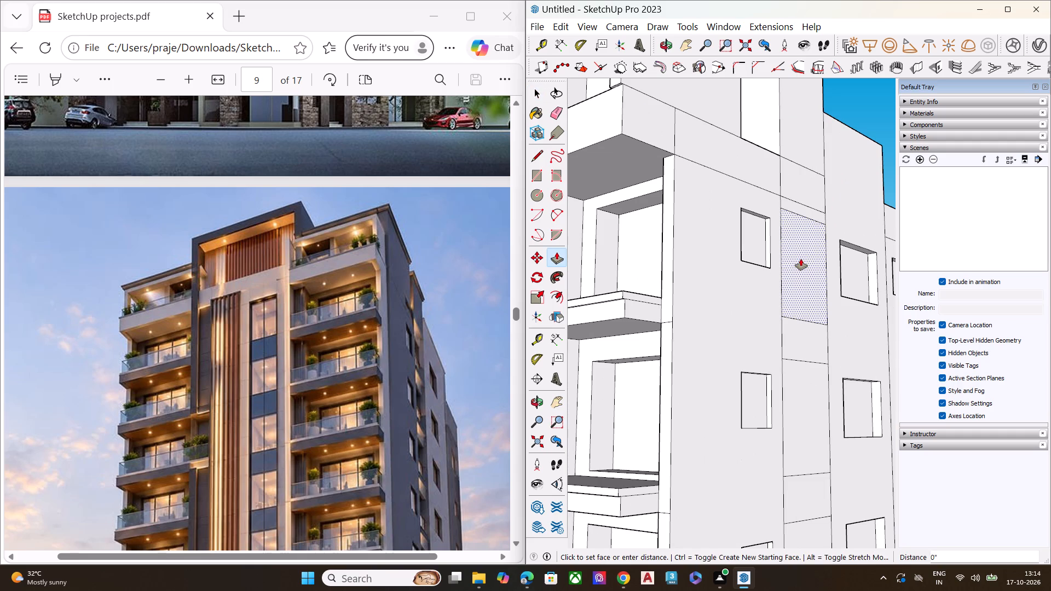
middle_click_drag(795, 263, 729, 319)
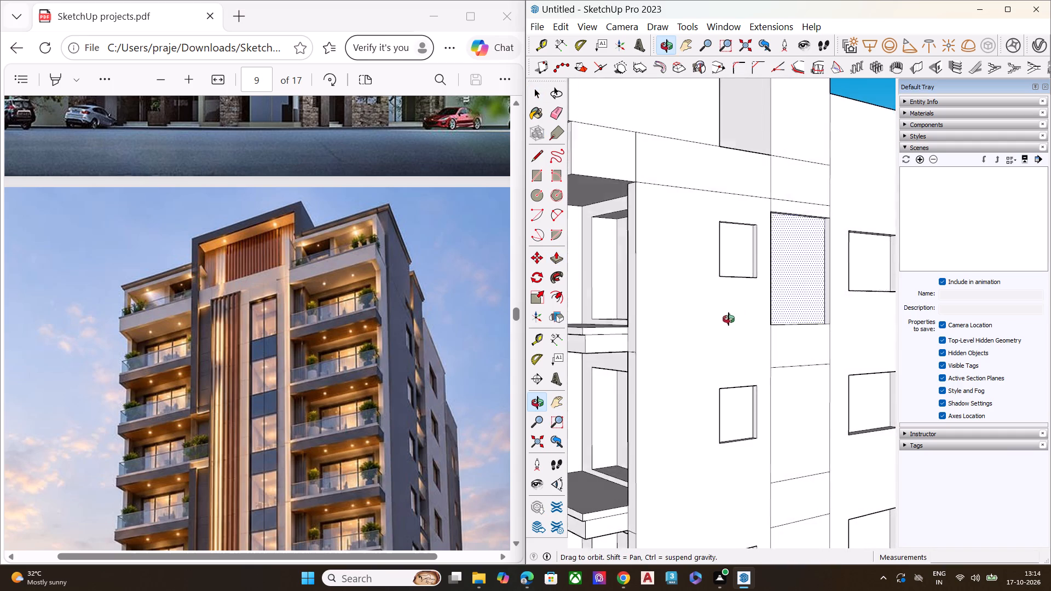
middle_click_drag(729, 319, 722, 329)
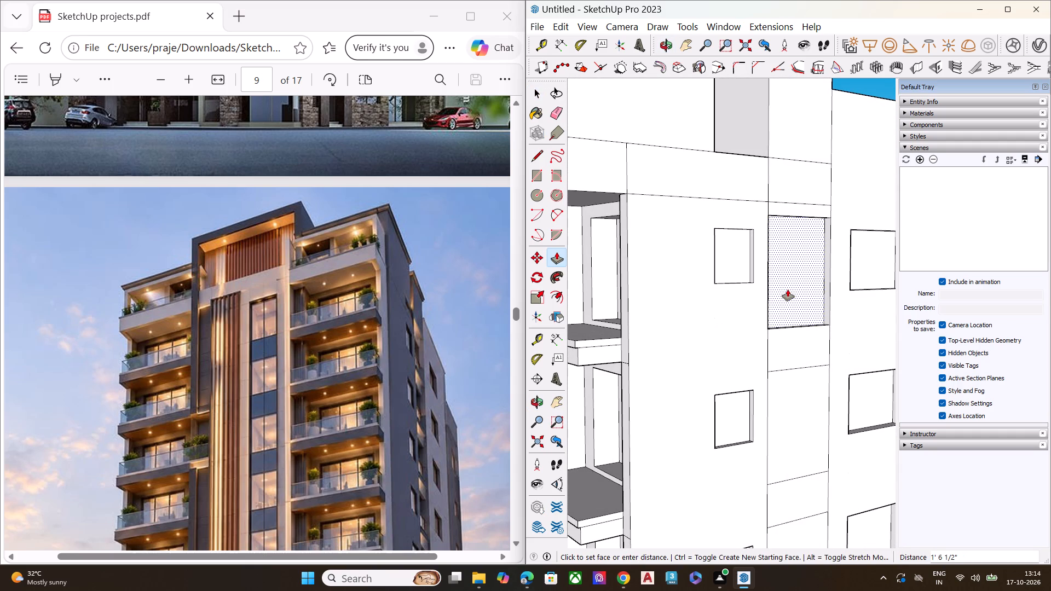
left_click(788, 289)
key("space")
Repeat the same inward push on the second, third and fourth tall panels of that blank column, counting from the top.
scroll(790, 252, "down", 8)
key("p")
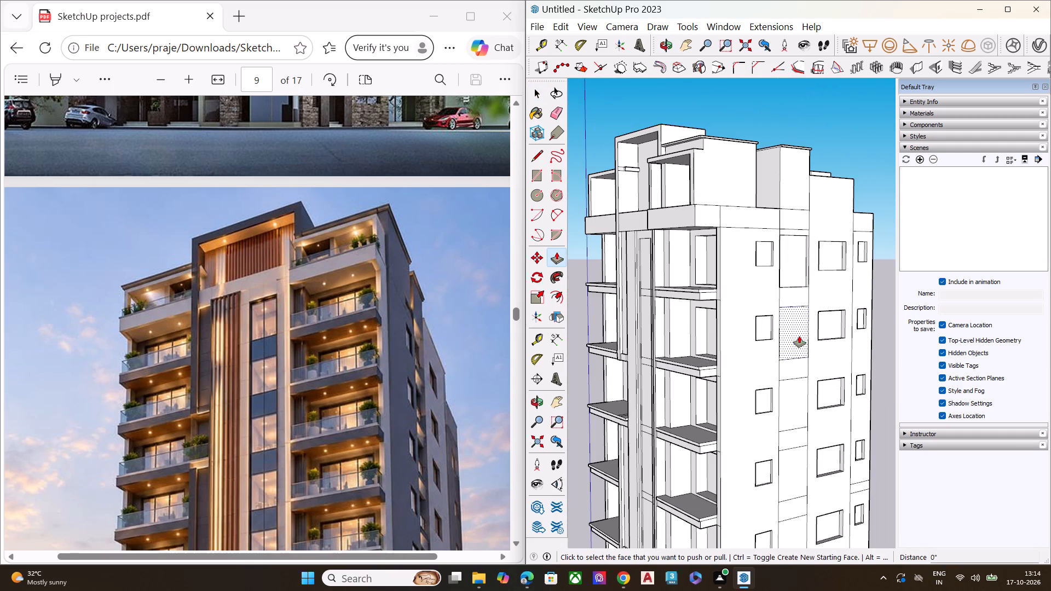
double_click(799, 336)
middle_click_drag(798, 326, 826, 242)
double_click(802, 379)
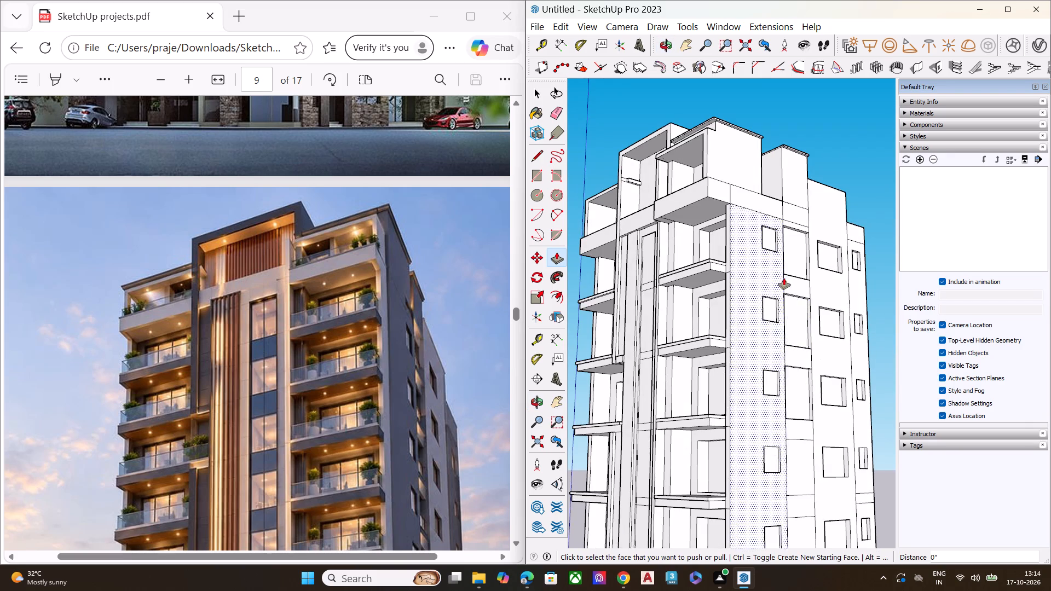
scroll(784, 278, "down", 7)
scroll(783, 404, "up", 7)
double_click(801, 345)
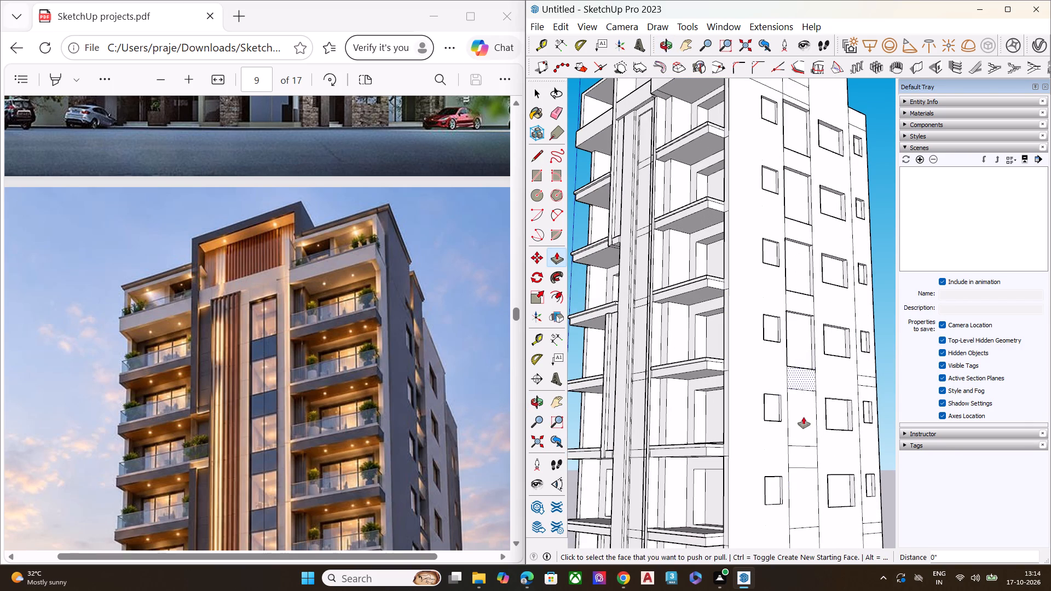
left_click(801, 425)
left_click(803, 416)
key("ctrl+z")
Push the fifth tall panel inward 1' 6 1/2", matching the depth of the recessed panel above it.
middle_click_drag(810, 410, 812, 393)
left_click(805, 397)
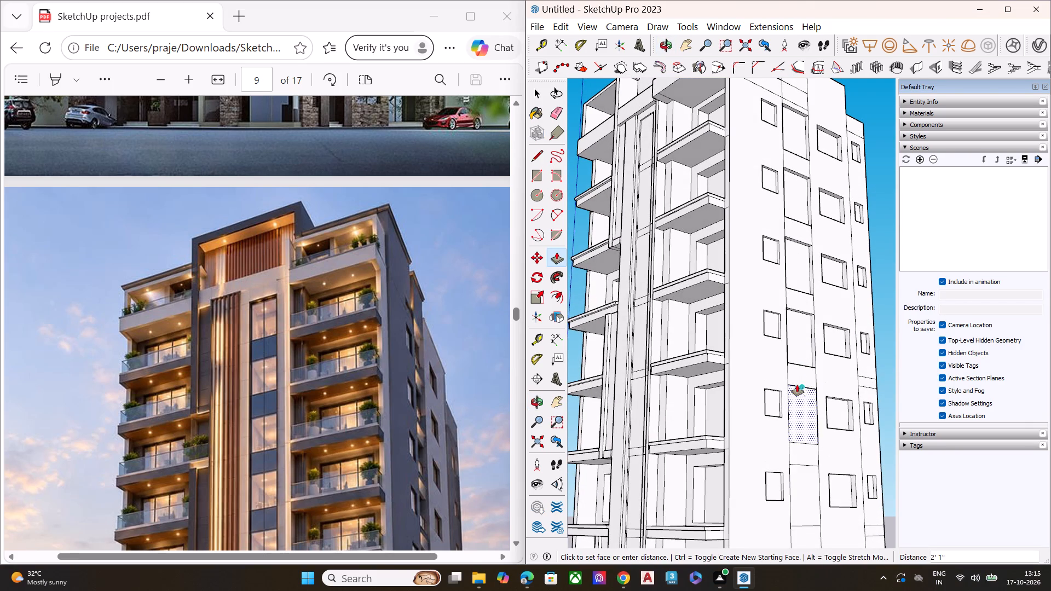
left_click(809, 318)
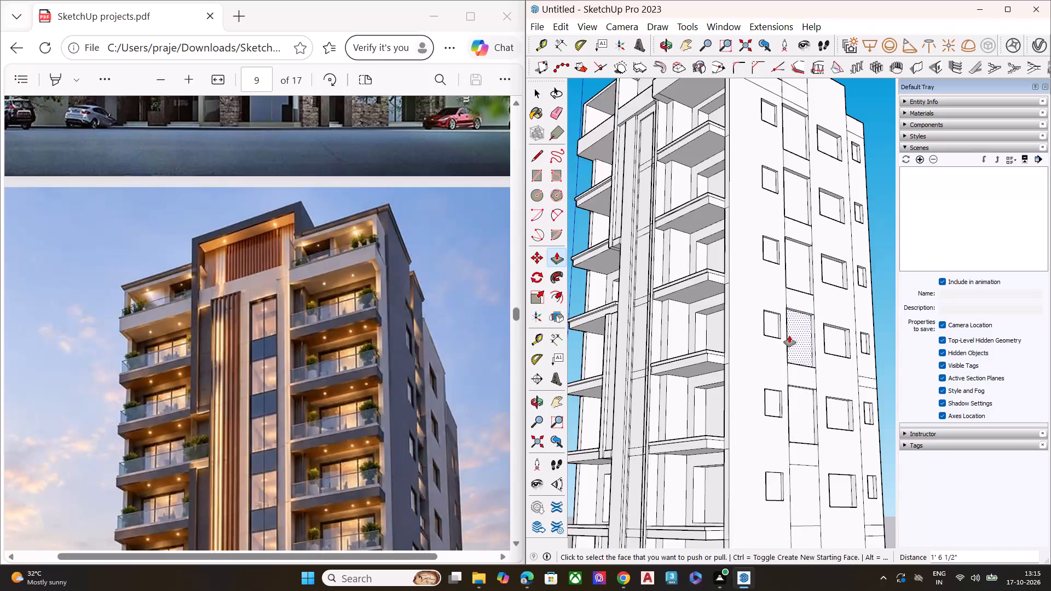
key("space")
Repeat the inward push on the lowest three tall panels of the blank column between the window columns.
scroll(786, 346, "down", 6)
scroll(807, 452, "up", 1)
scroll(807, 452, "down", 2)
scroll(807, 452, "up", 3)
key("p")
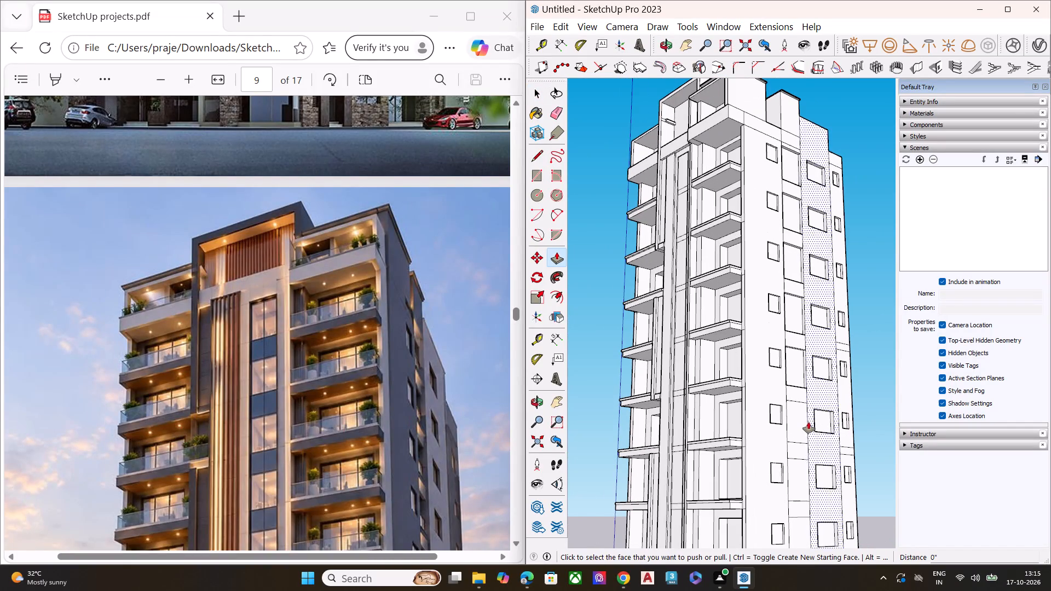
left_click(797, 418)
left_click(797, 418)
scroll(807, 336, "down", 6)
scroll(801, 465, "up", 7)
scroll(810, 352, "up", 3)
double_click(807, 350)
double_click(801, 453)
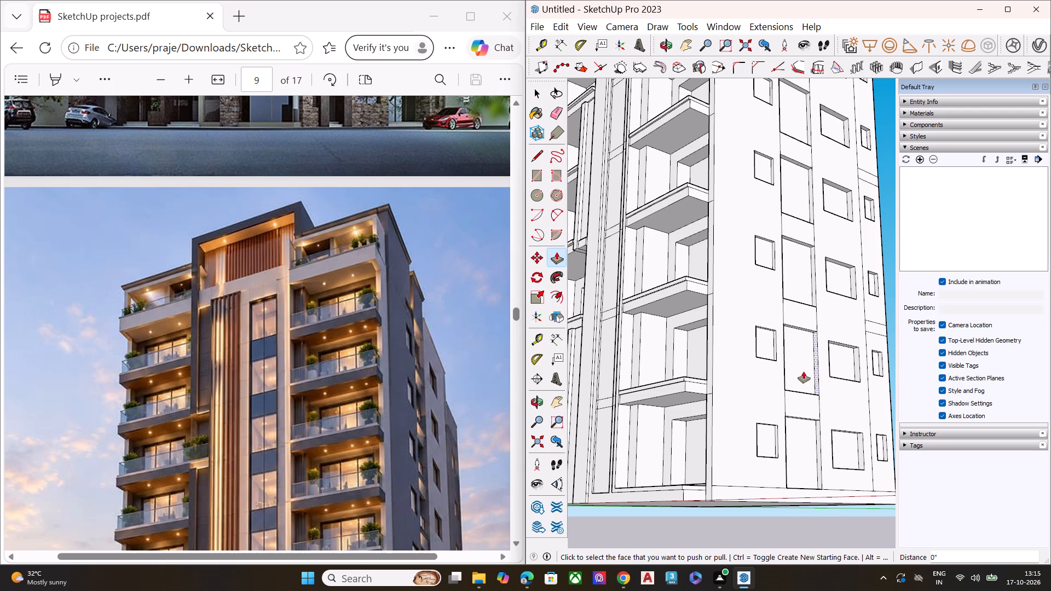
scroll(804, 372, "down", 5)
key("space")
left_click(871, 310)
Erase the leftover edges at the inner front corner of the top-floor balcony slab, between the central frame and the side wall.
scroll(871, 310, "down", 5)
scroll(827, 343, "up", 1)
scroll(821, 347, "down", 3)
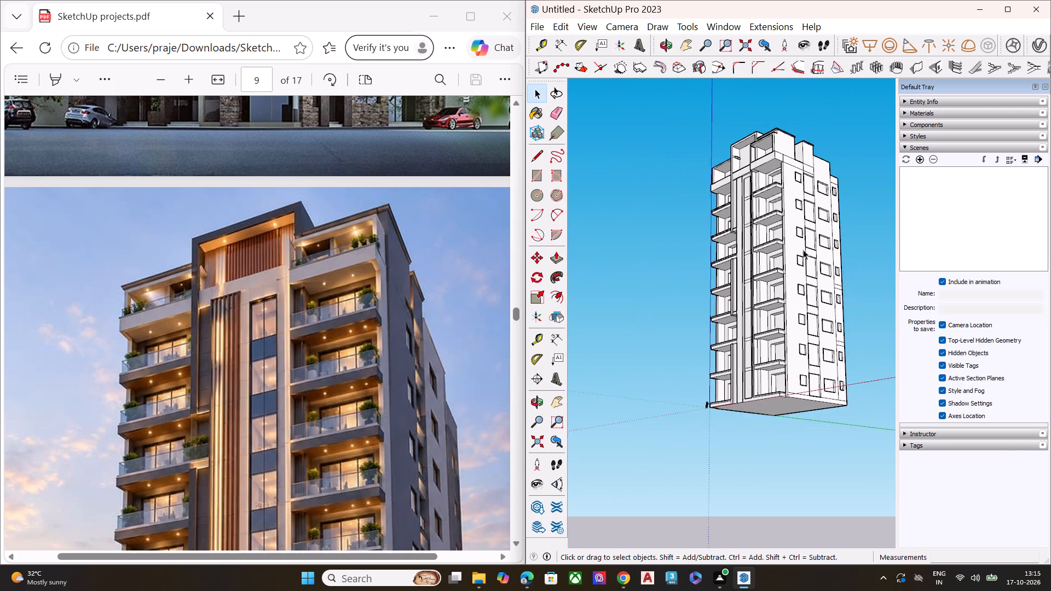
middle_click_drag(805, 244, 786, 423)
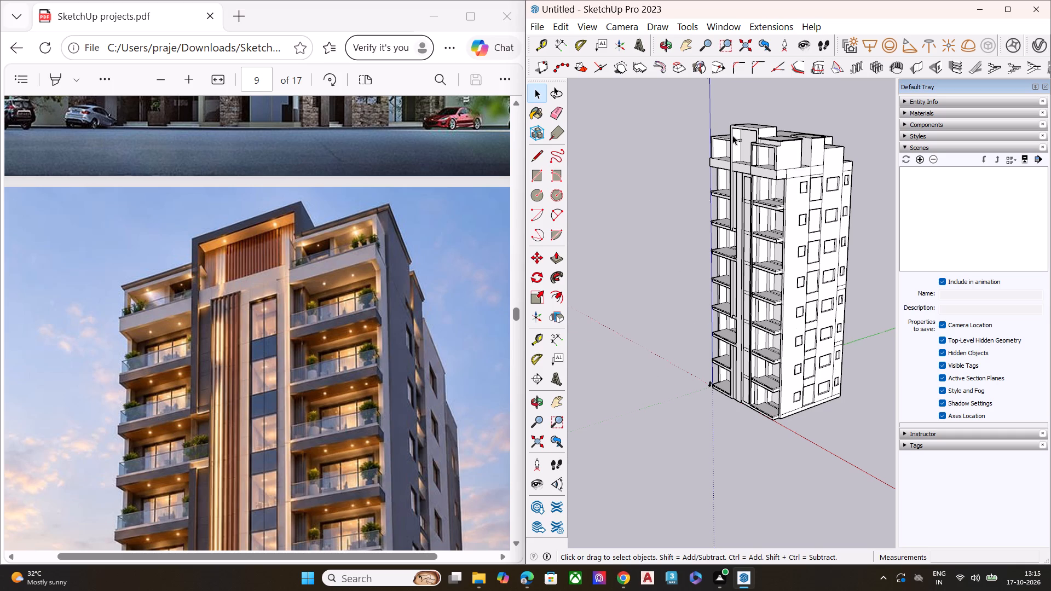
scroll(732, 135, "up", 8)
scroll(820, 205, "up", 7)
middle_click_drag(809, 207, 749, 161)
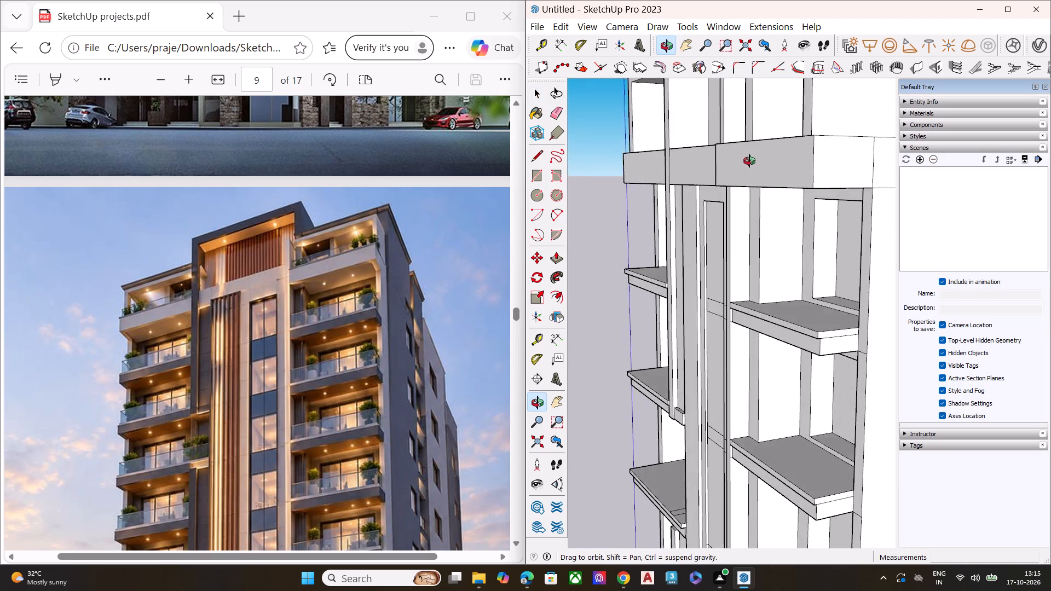
middle_click_drag(749, 161, 763, 221)
scroll(729, 183, "up", 3)
scroll(726, 179, "down", 1)
scroll(726, 179, "up", 1)
scroll(724, 178, "down", 1)
scroll(722, 177, "up", 2)
scroll(720, 176, "down", 1)
scroll(720, 176, "up", 7)
scroll(720, 176, "down", 1)
scroll(720, 176, "up", 8)
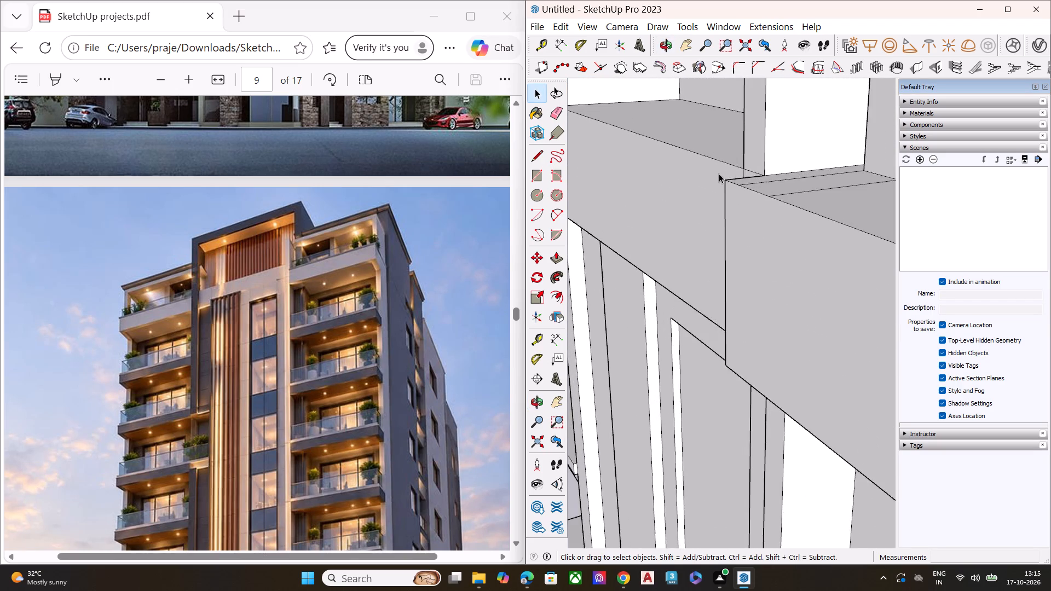
middle_click_drag(751, 170, 895, 211)
middle_click_drag(872, 234, 745, 274)
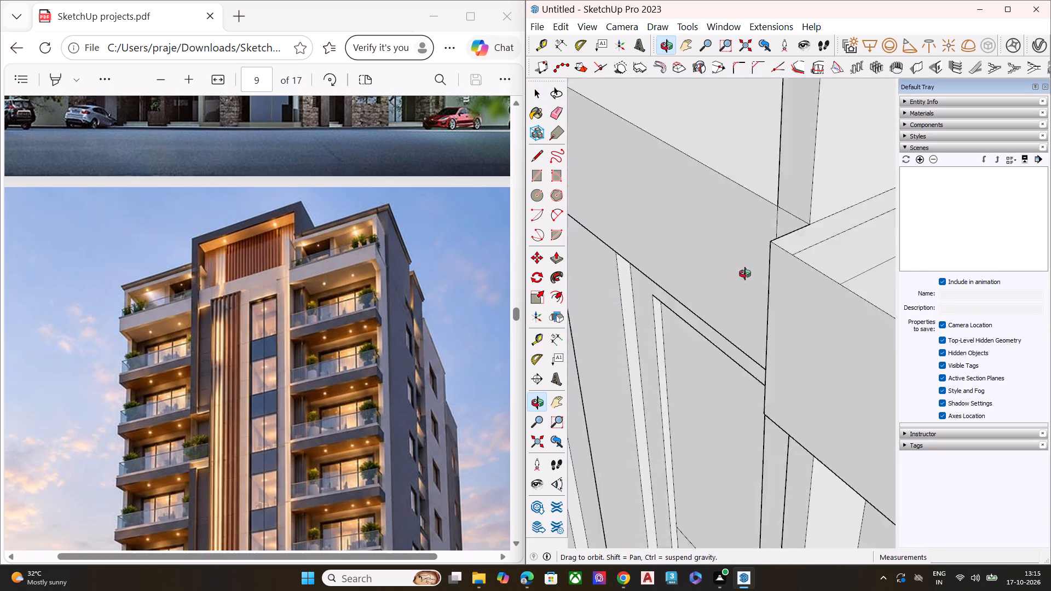
middle_click_drag(745, 274, 732, 274)
scroll(729, 275, "down", 18)
key("e")
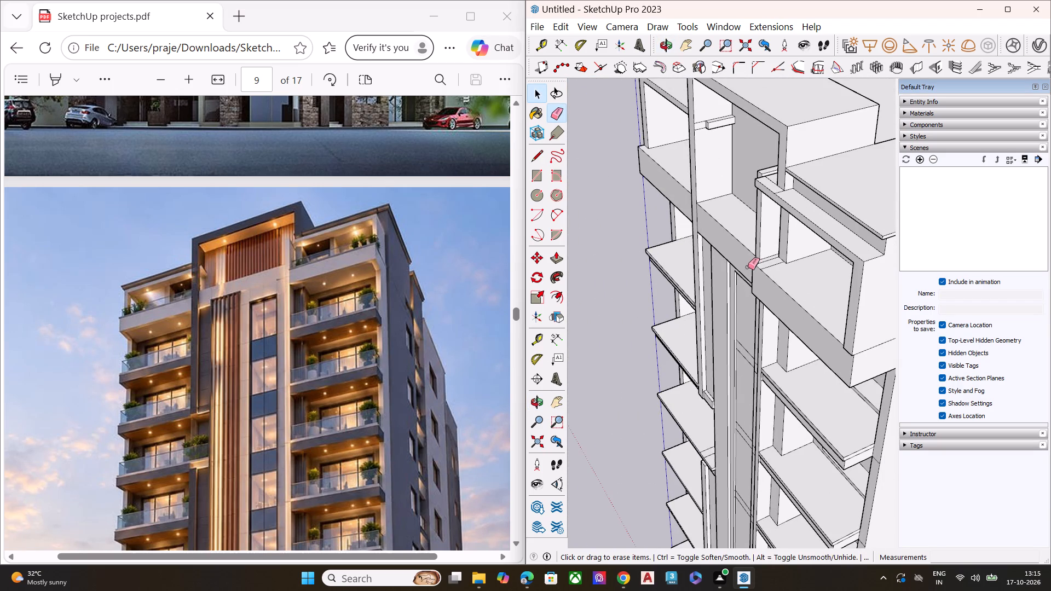
scroll(777, 250, "up", 5)
scroll(777, 250, "down", 1)
scroll(777, 250, "up", 3)
left_click(767, 269)
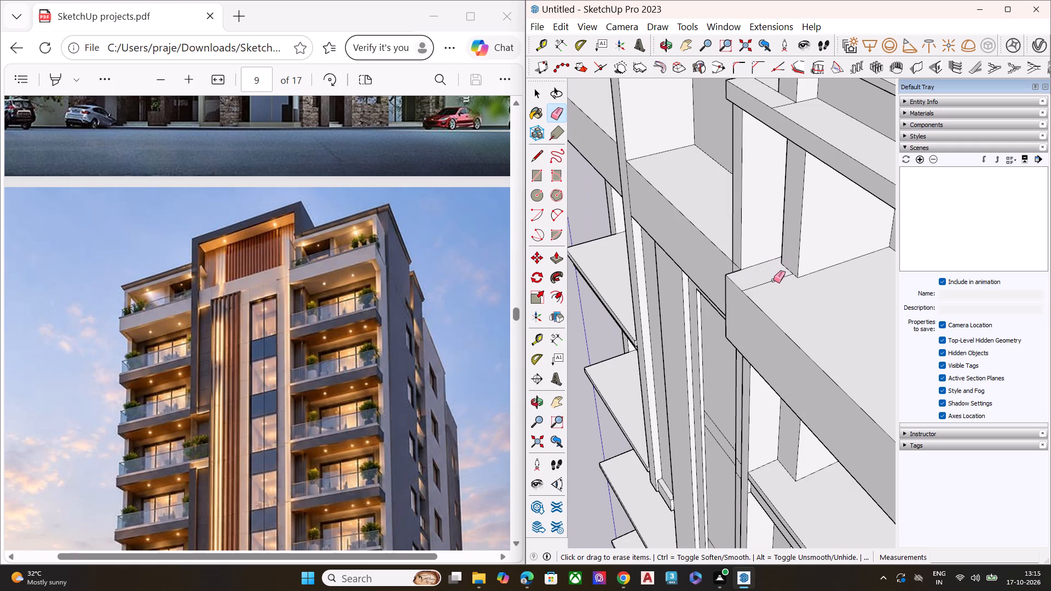
left_click(773, 280)
Examine the tower's front façade and roofline from several angles against the reference image.
scroll(717, 262, "down", 8)
scroll(772, 345, "down", 1)
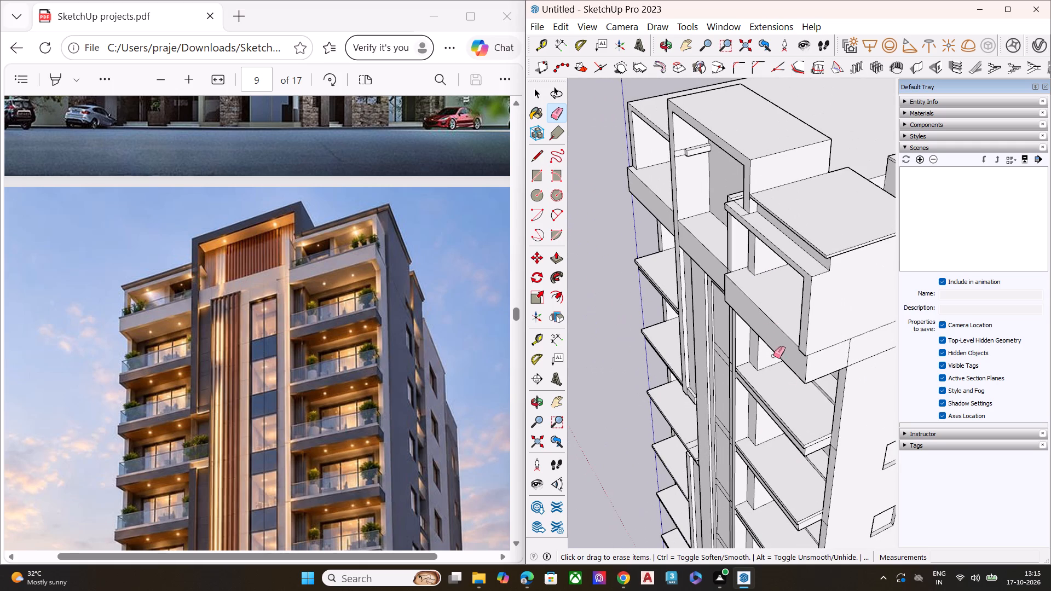
middle_click_drag(783, 415, 805, 359)
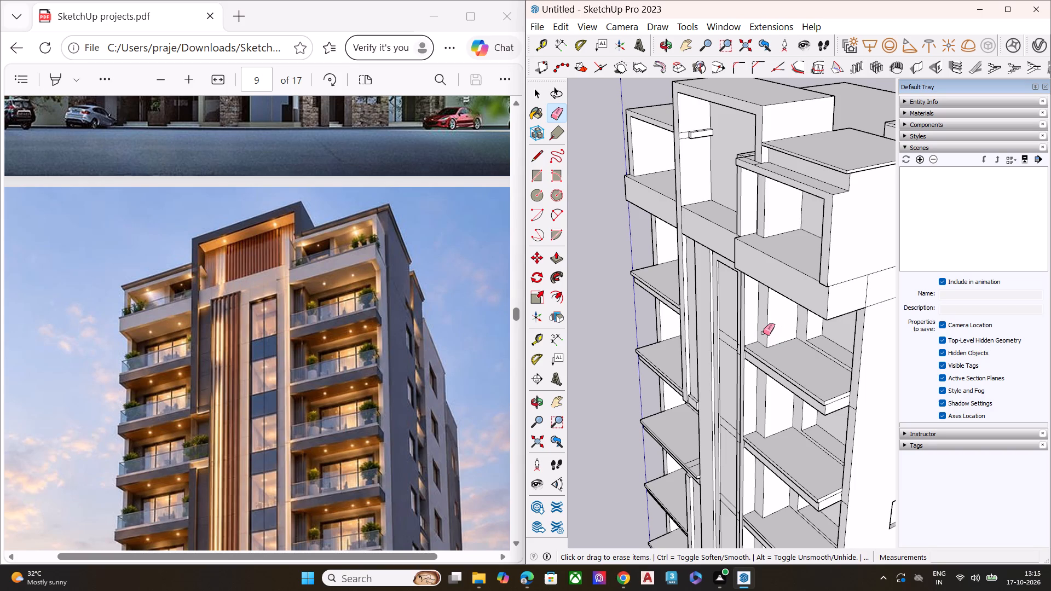
scroll(763, 333, "down", 7)
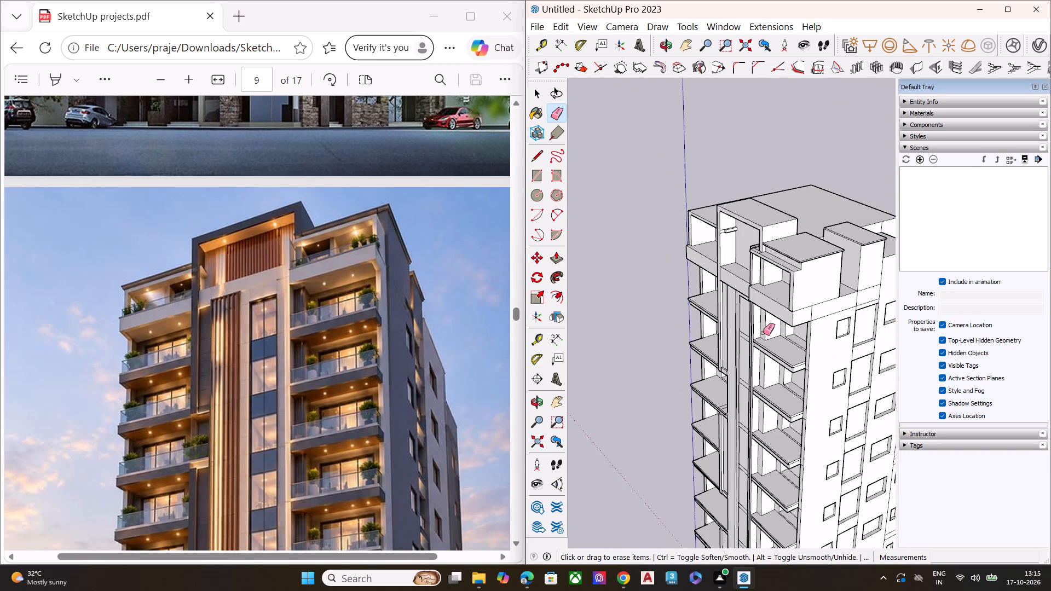
scroll(765, 349, "down", 8)
middle_click_drag(776, 405, 810, 333)
middle_click_drag(786, 348, 803, 305)
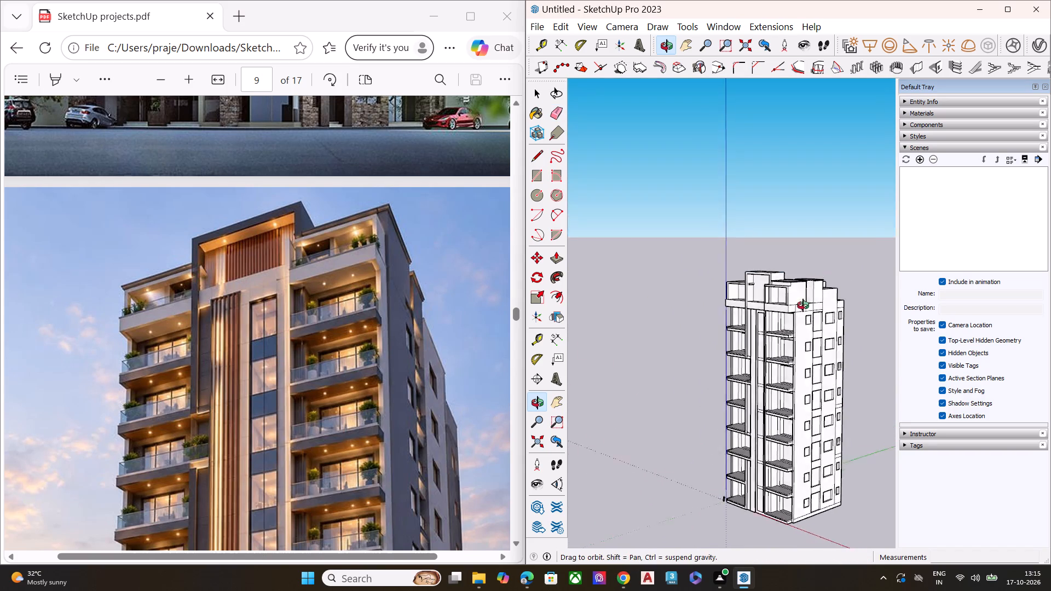
middle_click_drag(803, 305, 897, 219)
middle_click_drag(828, 396, 818, 421)
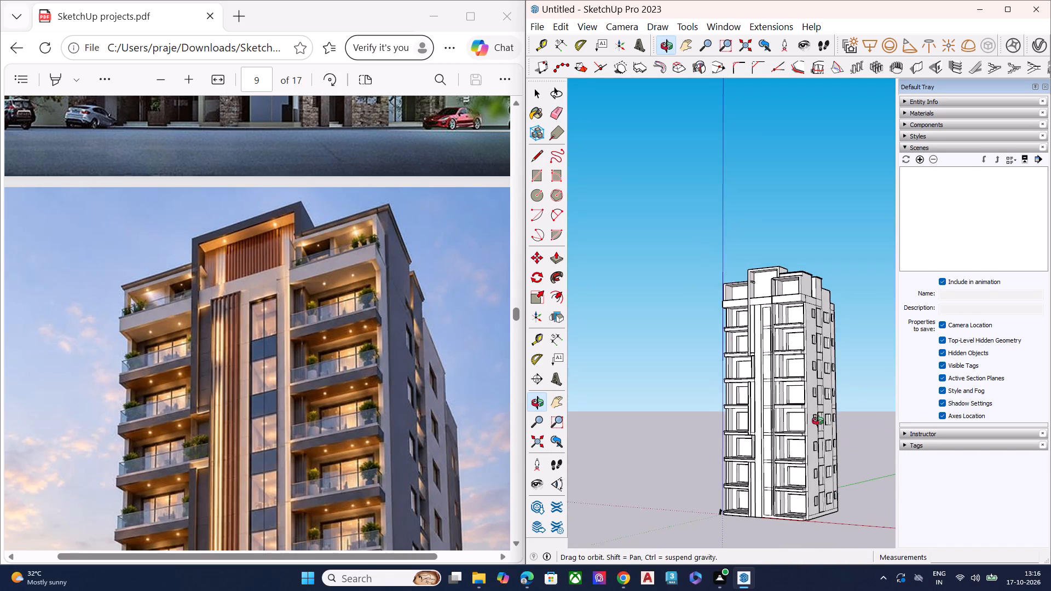
middle_click_drag(818, 421, 835, 403)
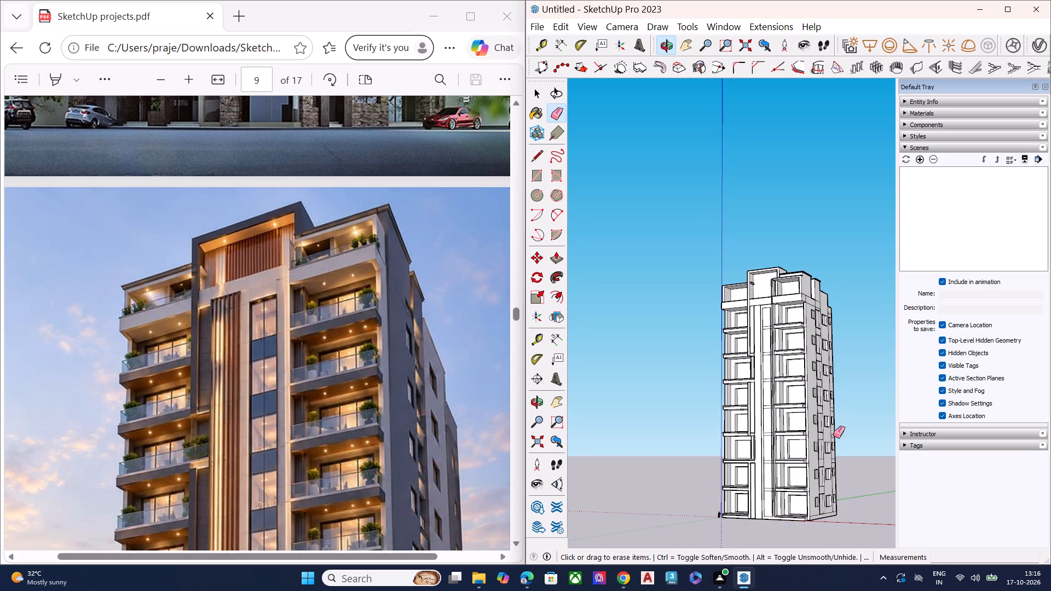
scroll(736, 398, "down", 6)
middle_click_drag(773, 407, 795, 365)
scroll(790, 402, "up", 7)
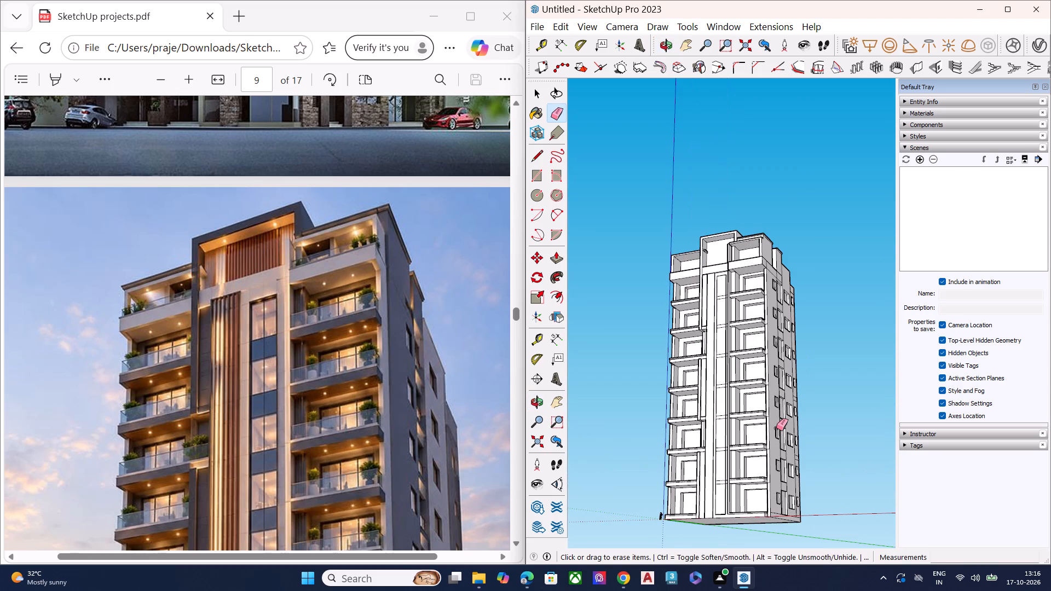
Push/Pull the underside of the central roof frame's top beam downward to deepen the beam.
scroll(702, 256, "up", 13)
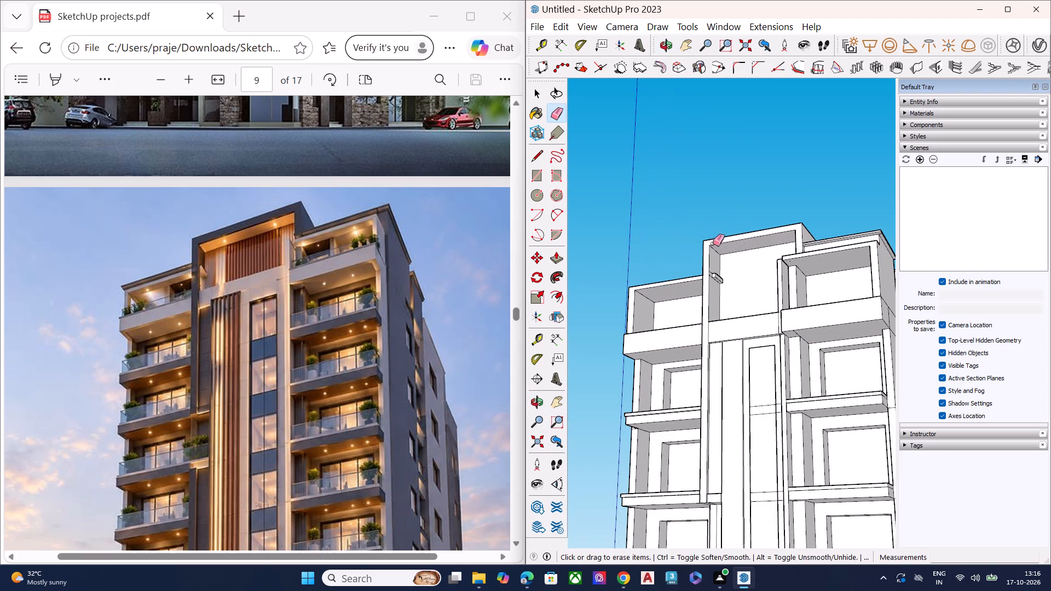
scroll(735, 256, "up", 7)
key("space")
left_click(752, 237)
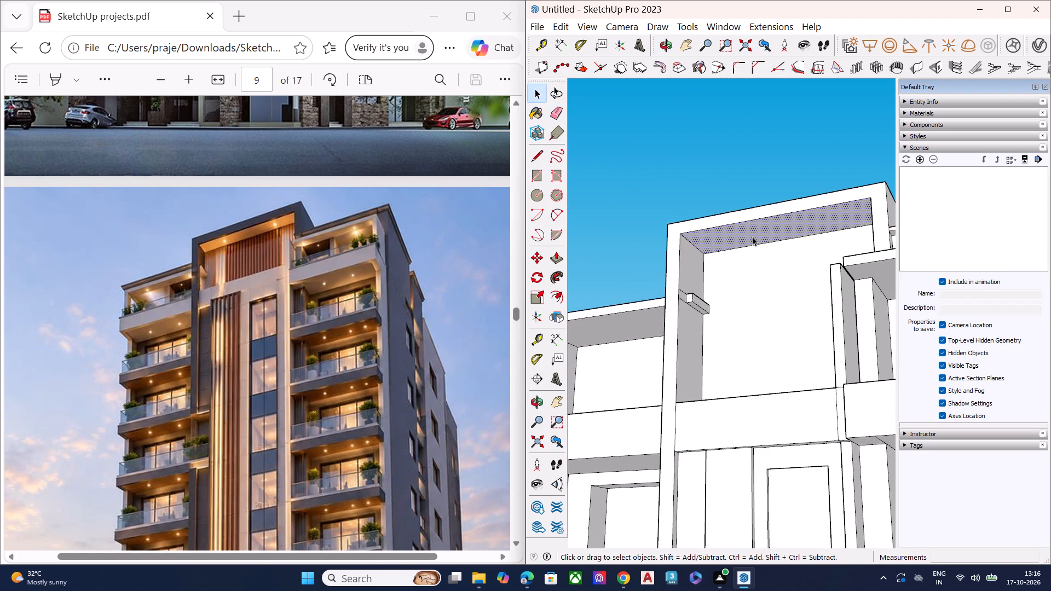
key("p")
left_click(752, 236)
left_click(747, 260)
key("space")
Push the top face of the central roof frame down 3' 8".
middle_click_drag(767, 237, 741, 349)
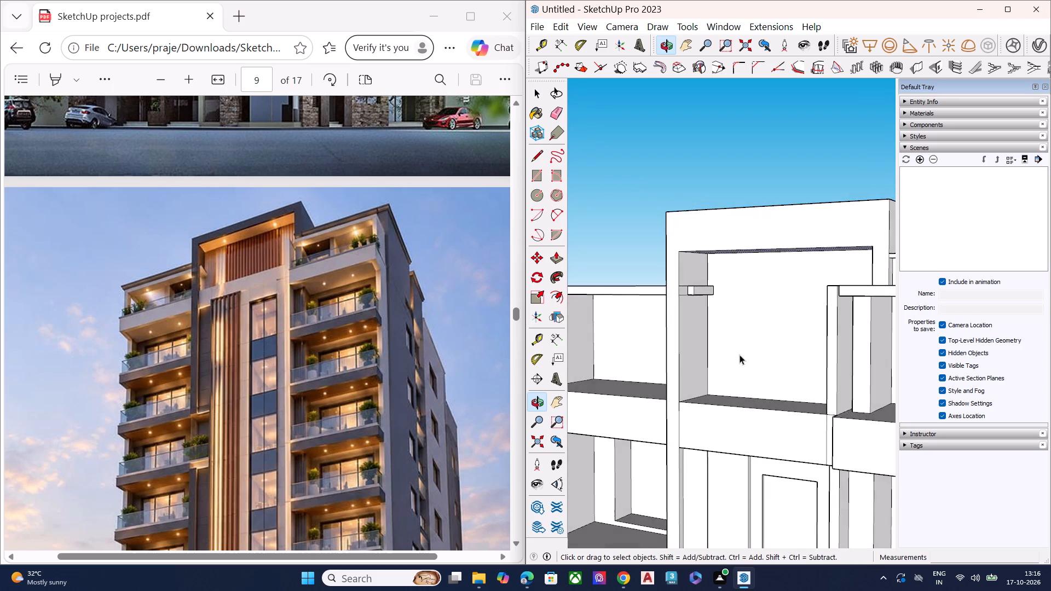
middle_click_drag(765, 257, 706, 401)
scroll(807, 254, "up", 1)
left_click(810, 247)
key("p")
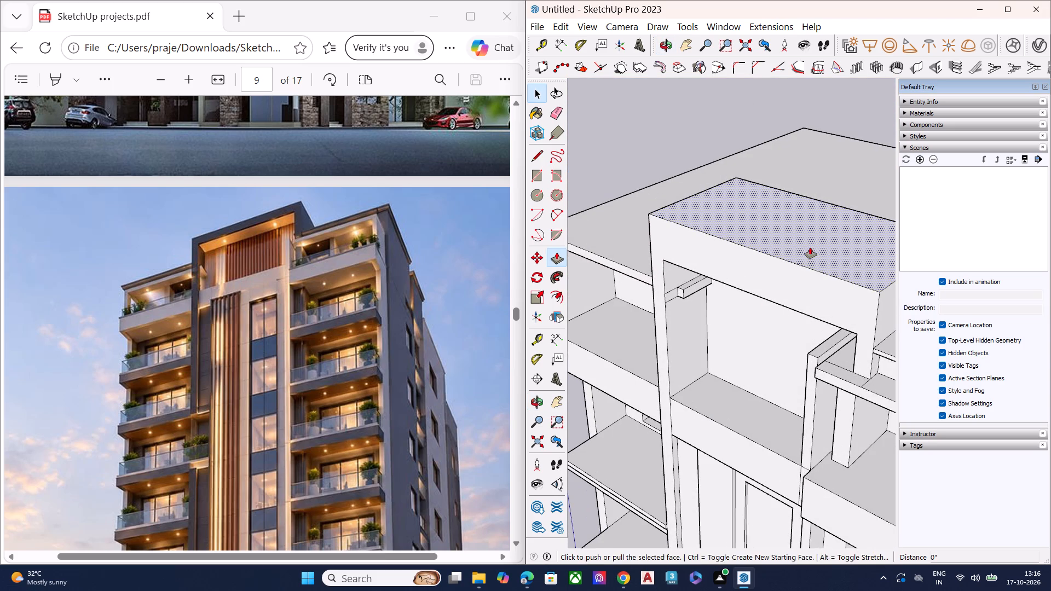
left_click(810, 247)
left_click(807, 274)
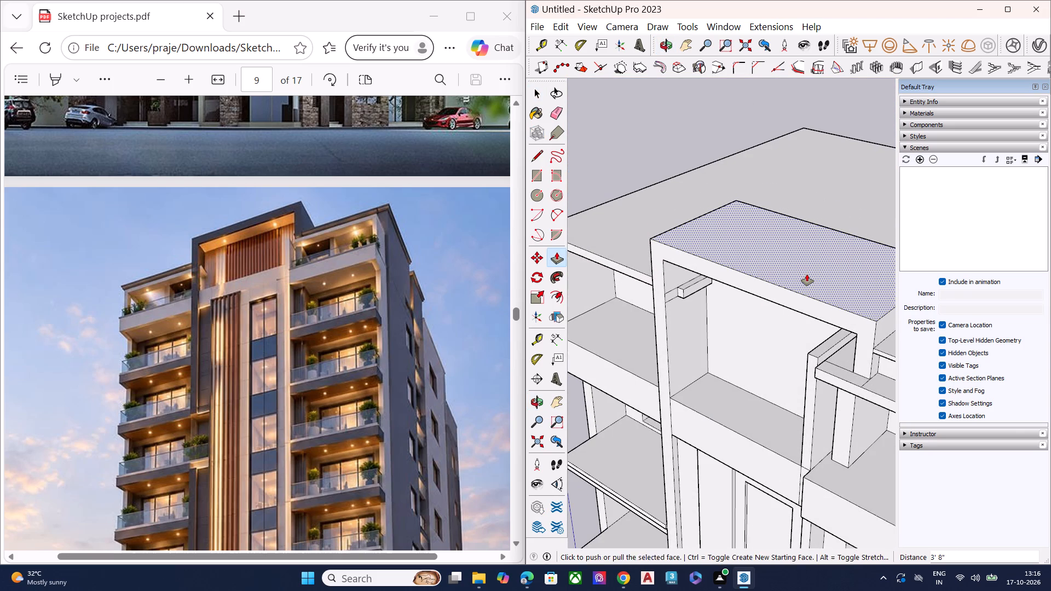
key("space")
left_click(700, 148)
Pull the top face of the central roof frame upward so it stands higher above the neighbouring roof blocks.
scroll(738, 142, "down", 11)
middle_click_drag(750, 245, 812, 113)
scroll(715, 183, "down", 4)
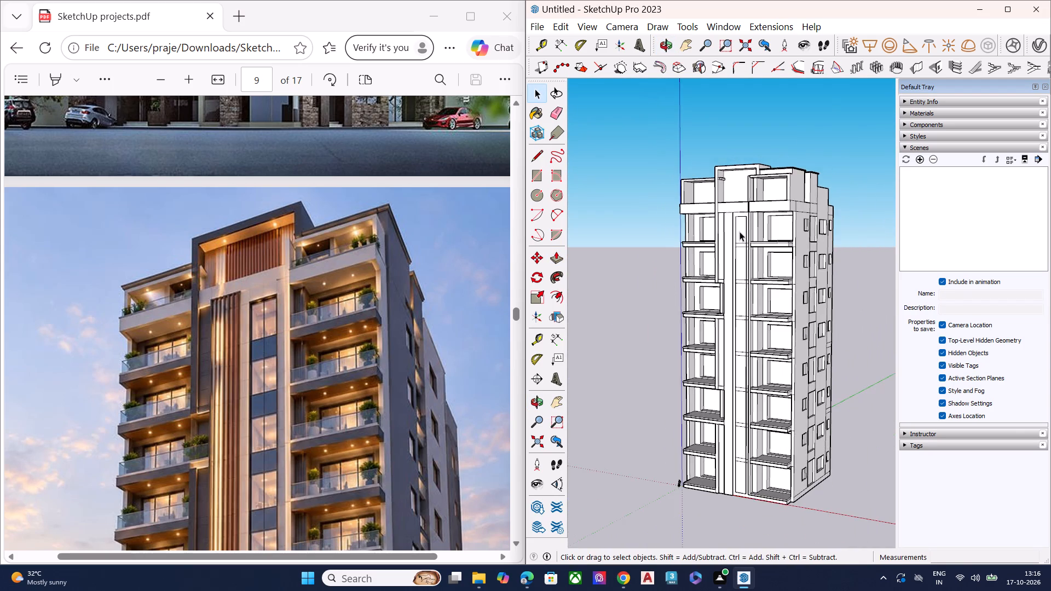
middle_click_drag(736, 216, 765, 135)
middle_click_drag(767, 222, 697, 300)
scroll(788, 161, "up", 10)
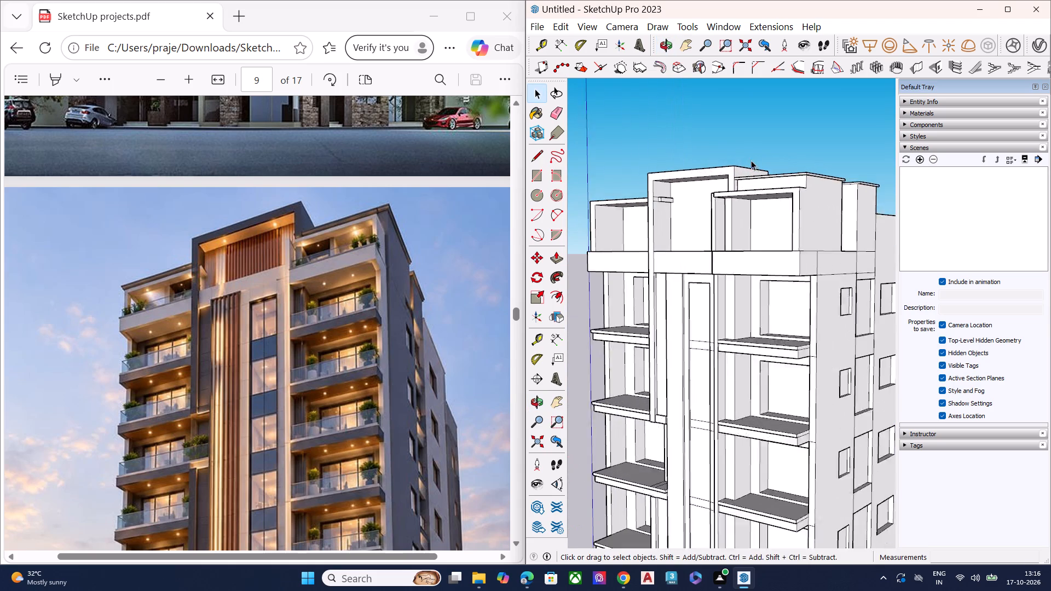
scroll(751, 160, "up", 1)
middle_click_drag(770, 177, 738, 260)
scroll(739, 202, "up", 3)
scroll(740, 188, "down", 1)
scroll(740, 188, "up", 5)
left_click(738, 160)
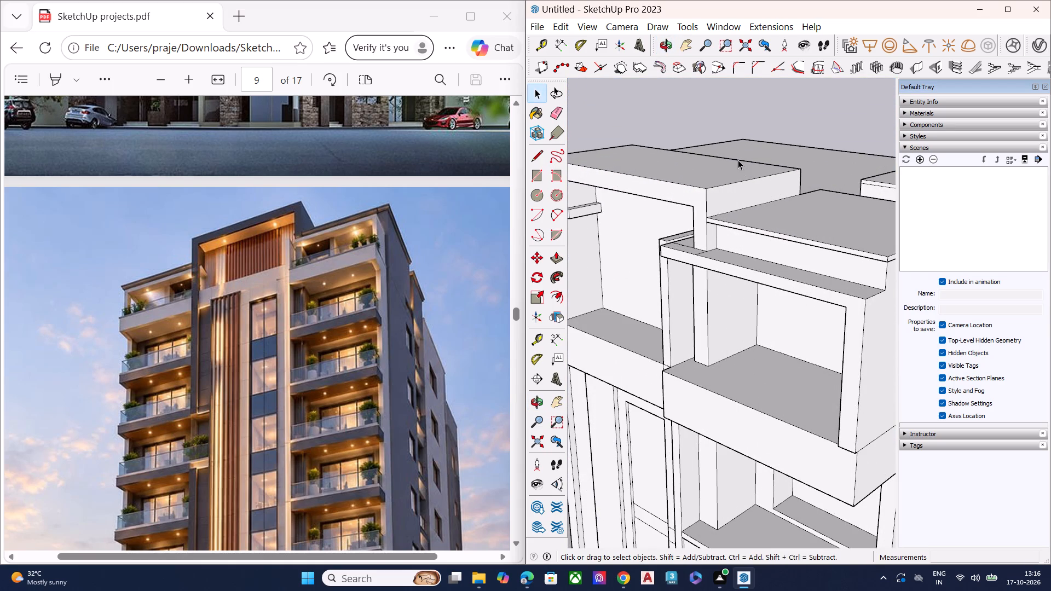
left_click(737, 170)
key("p")
left_click(737, 170)
left_click(742, 146)
key("space")
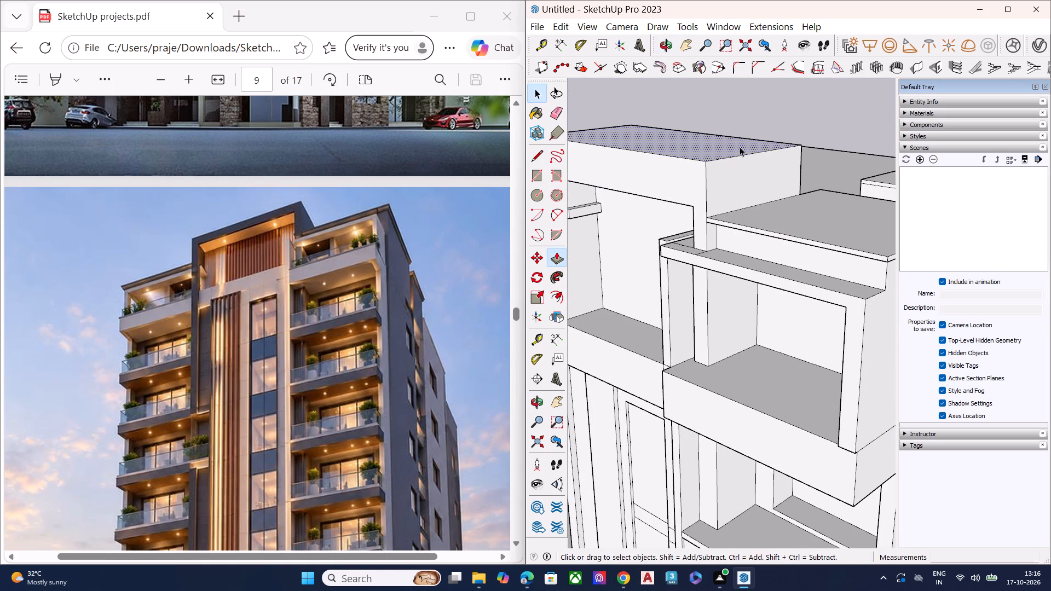
Push the underside of the central roof frame's top beam up about 2' 11 7/8" to thin the beam.
middle_click_drag(724, 163, 809, 46)
scroll(684, 170, "up", 4)
left_click(689, 178)
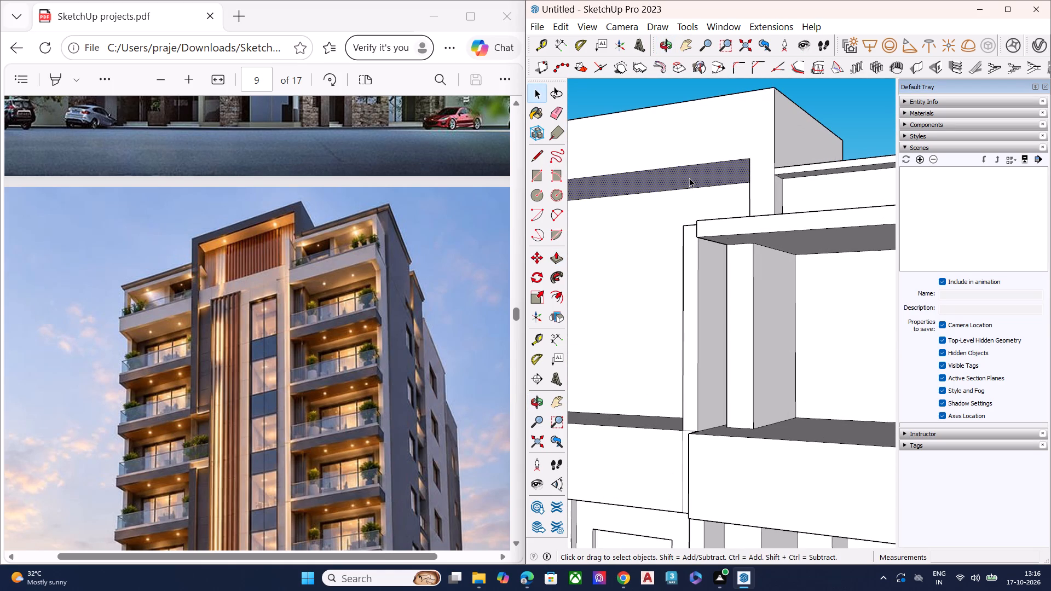
key("p")
left_click(689, 178)
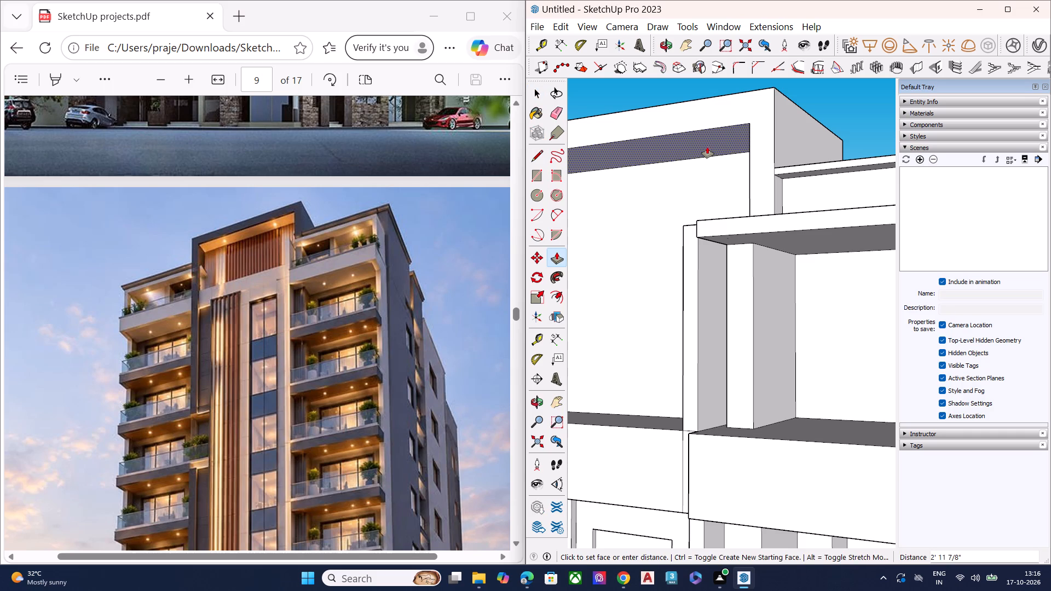
left_click(707, 147)
key("space")
left_click(841, 109)
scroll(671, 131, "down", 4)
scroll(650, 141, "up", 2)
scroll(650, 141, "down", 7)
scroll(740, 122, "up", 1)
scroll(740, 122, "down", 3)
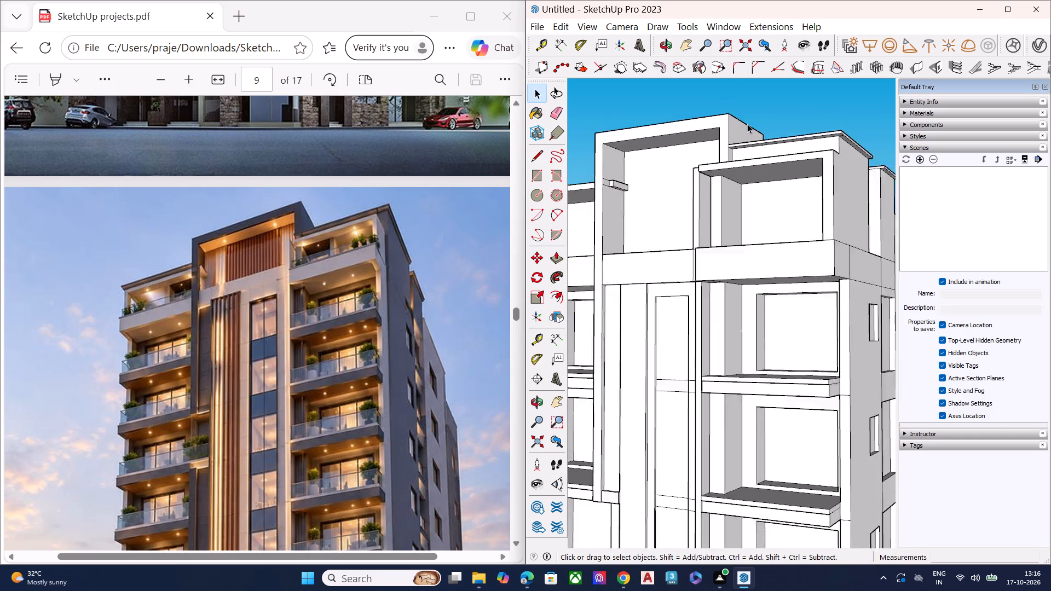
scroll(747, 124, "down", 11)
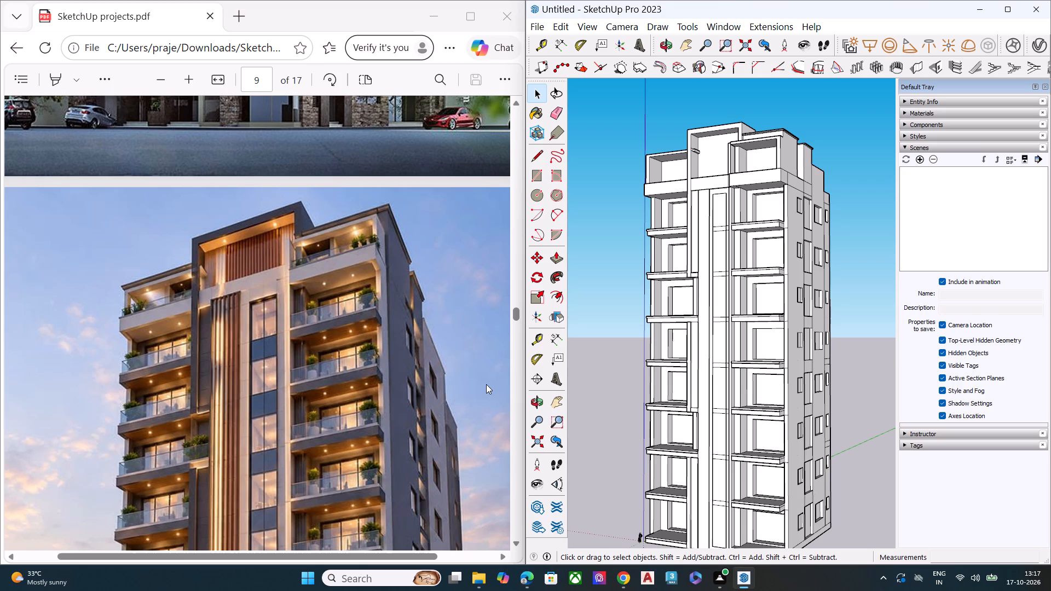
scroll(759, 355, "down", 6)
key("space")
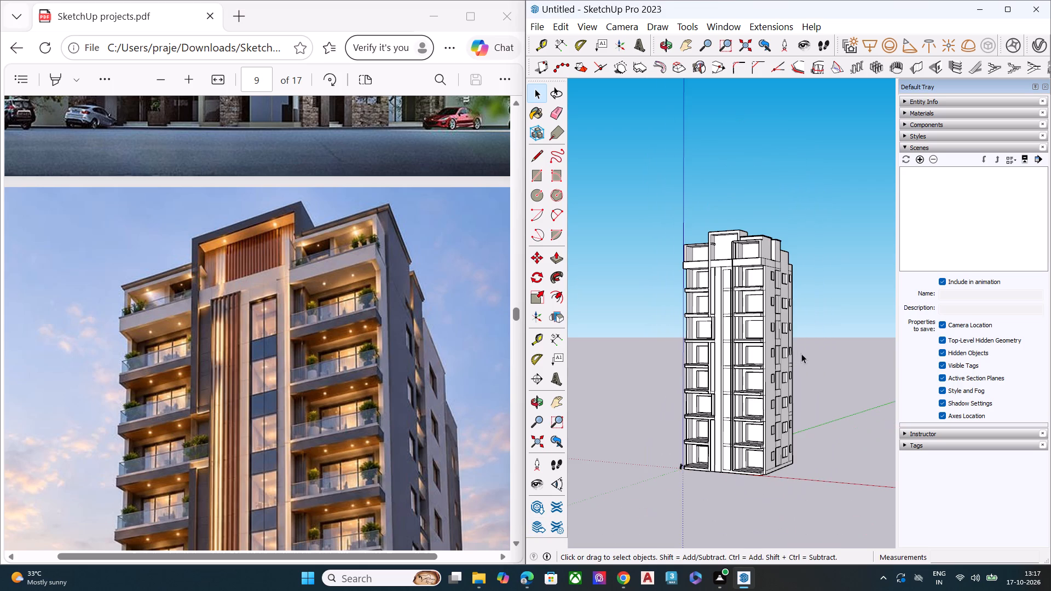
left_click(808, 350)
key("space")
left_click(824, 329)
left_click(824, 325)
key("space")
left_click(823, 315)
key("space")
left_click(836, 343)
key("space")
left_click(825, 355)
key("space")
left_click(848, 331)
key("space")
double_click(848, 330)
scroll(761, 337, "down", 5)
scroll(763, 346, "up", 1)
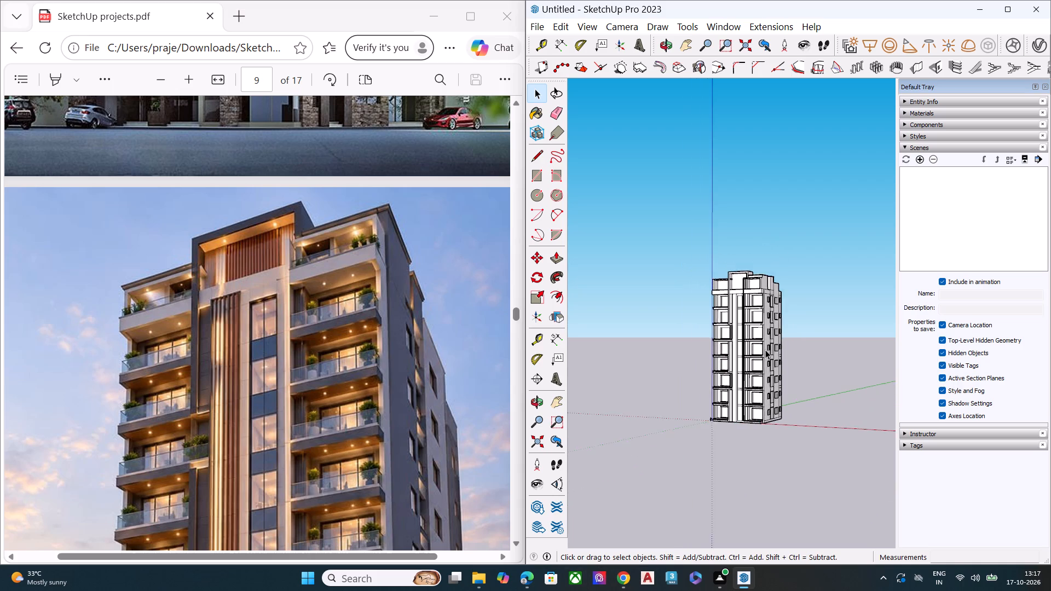
Draw a vertical line on the inner face of the left top-floor balcony's side wall, marking a narrow post at its front edge.
middle_click_drag(765, 350, 659, 378)
scroll(711, 302, "up", 11)
scroll(766, 344, "up", 4)
scroll(762, 339, "down", 1)
scroll(762, 339, "up", 3)
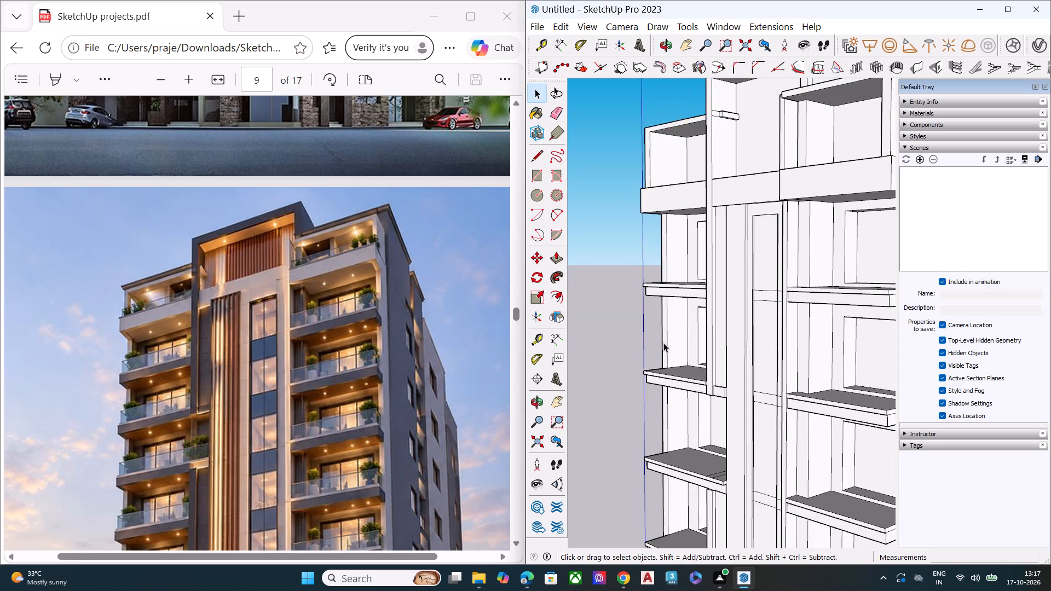
scroll(627, 335, "down", 7)
middle_click_drag(695, 247, 732, 200)
scroll(612, 229, "up", 11)
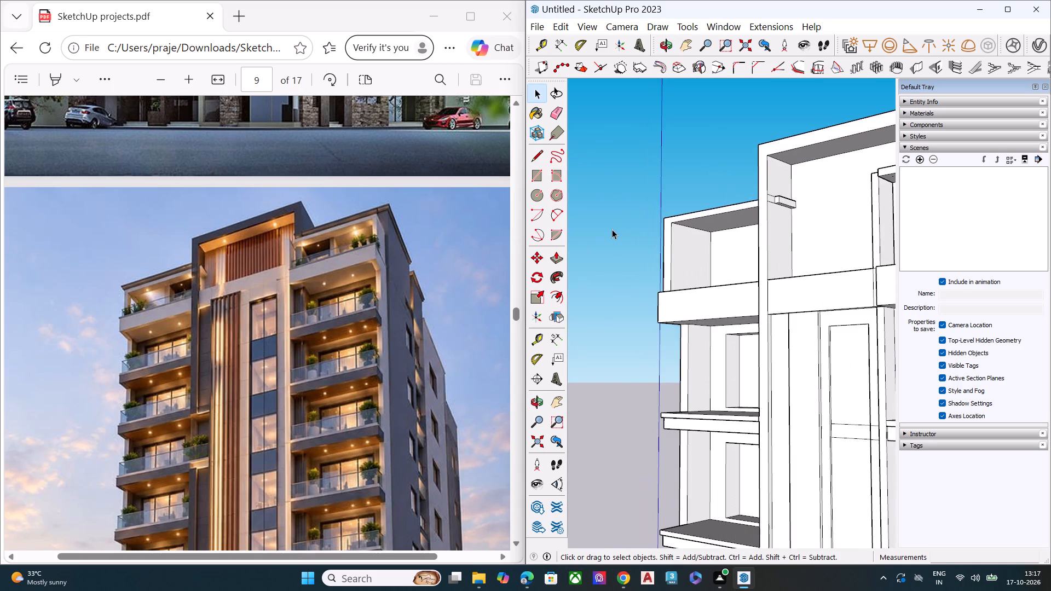
scroll(703, 225, "up", 9)
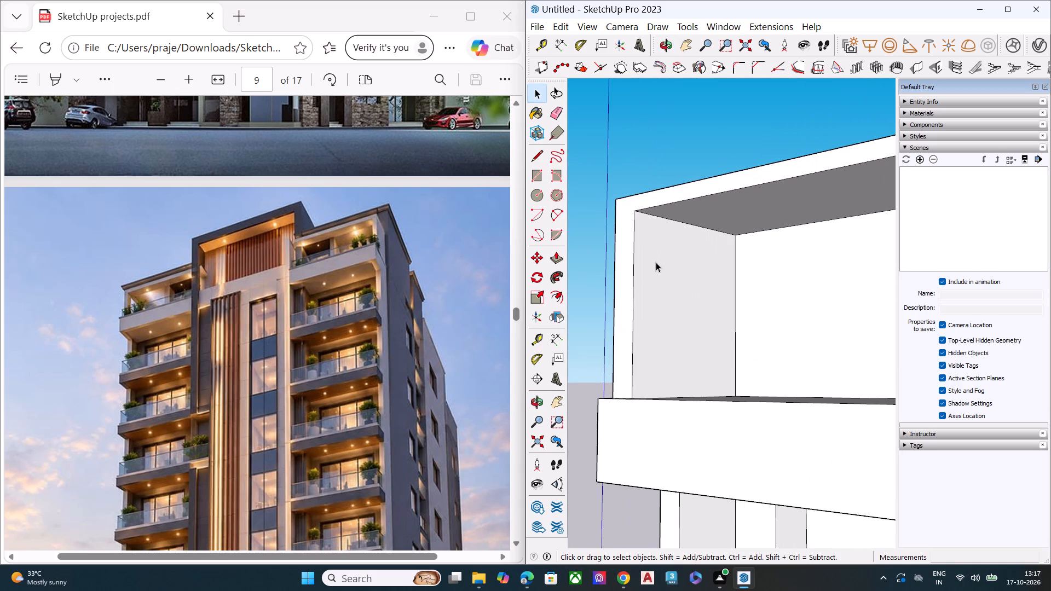
key("l")
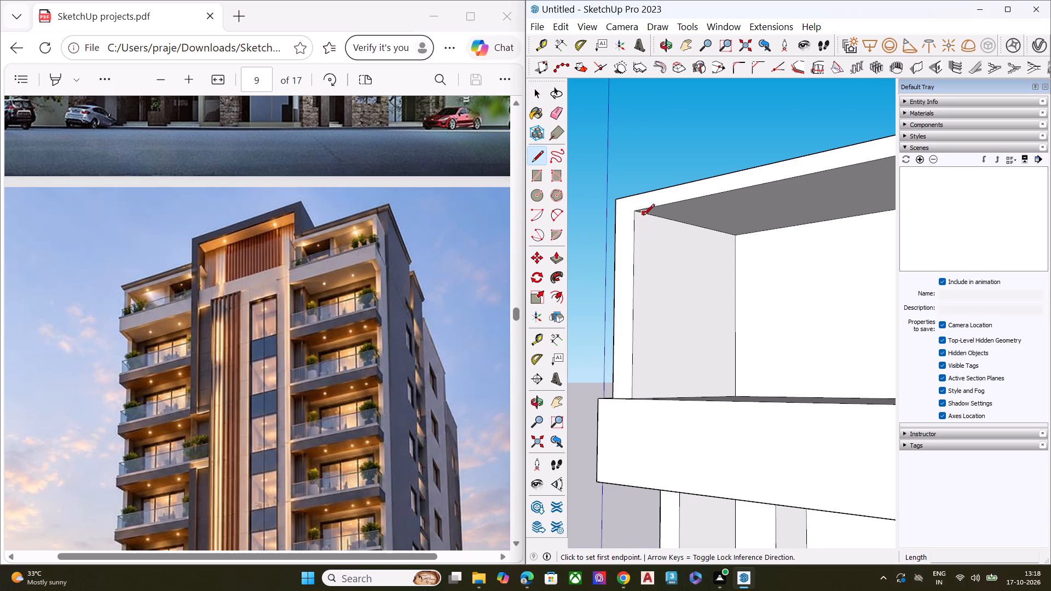
middle_click_drag(645, 220, 644, 155)
scroll(644, 155, "up", 1)
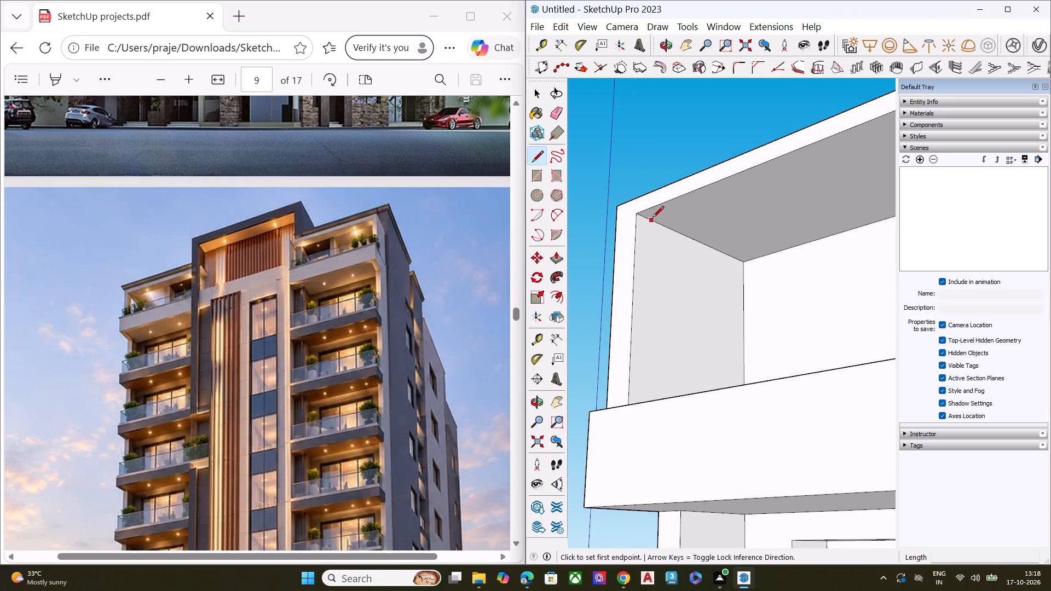
left_click(652, 218)
middle_click_drag(652, 285, 657, 437)
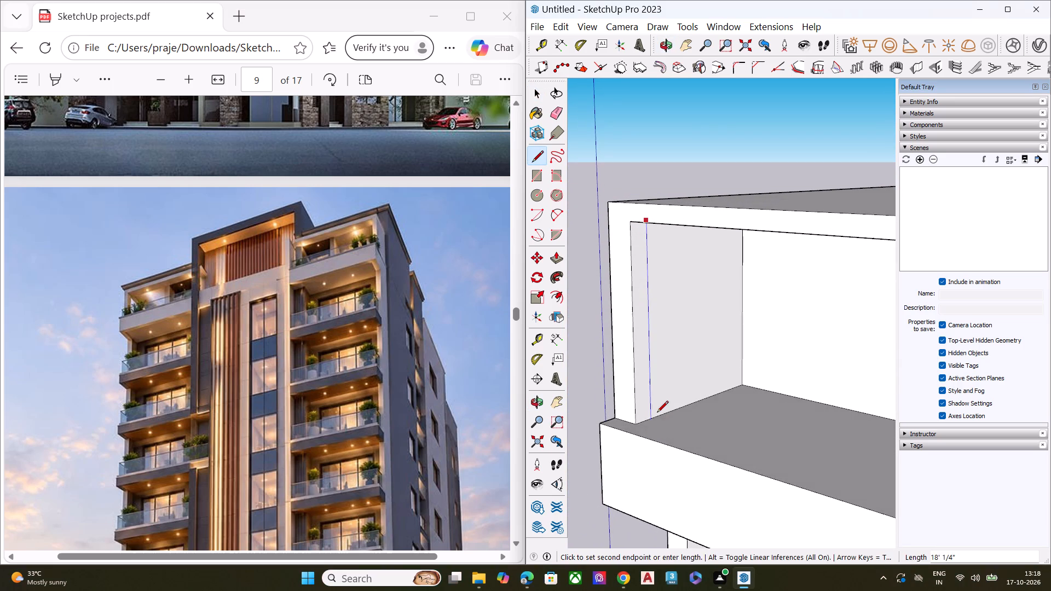
left_click(651, 421)
key("space")
Push the side wall's inner face behind the front post outward about 2' 5 11/16" to the outer wall.
middle_click_drag(677, 347, 695, 262)
left_click(697, 268)
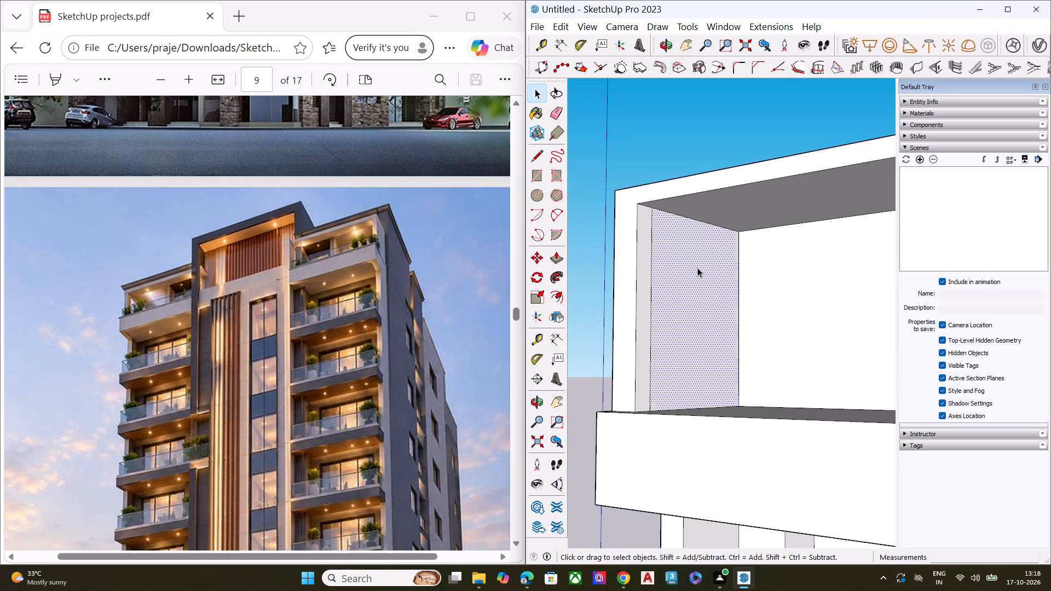
key("p")
left_click(701, 267)
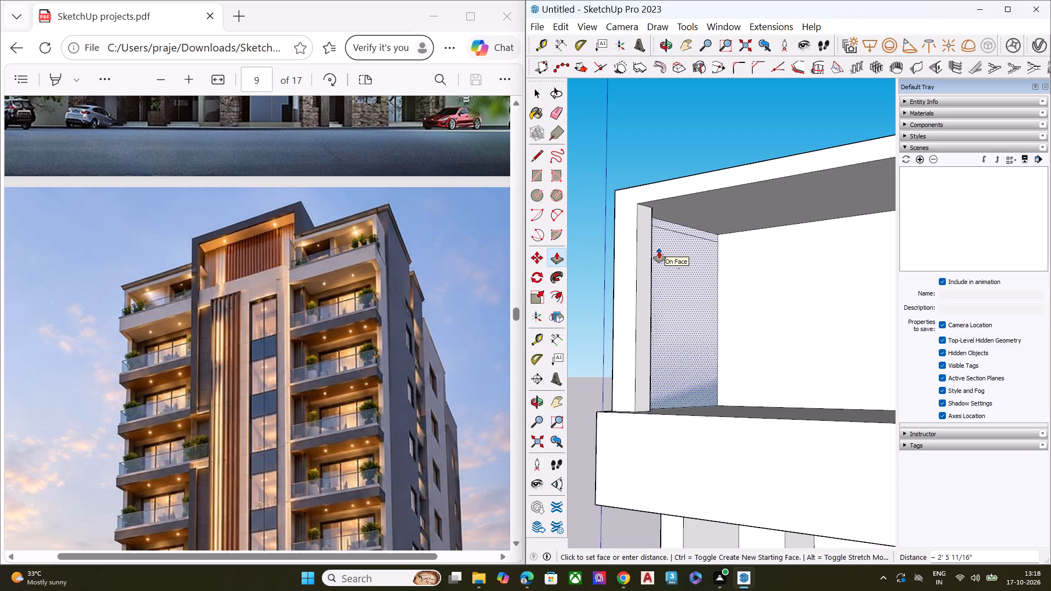
left_click(659, 251)
key("space")
Delete the remaining side wall faces and the leftover edge across the opening to open the left top-floor balcony's side.
middle_click_drag(652, 265, 1050, 295)
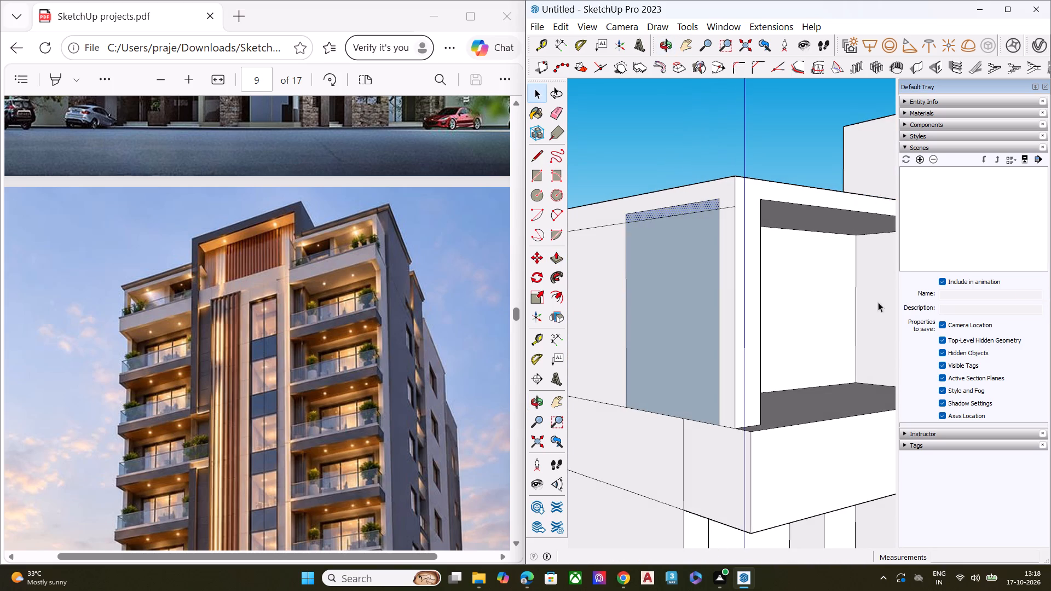
left_click(684, 285)
key("Delete")
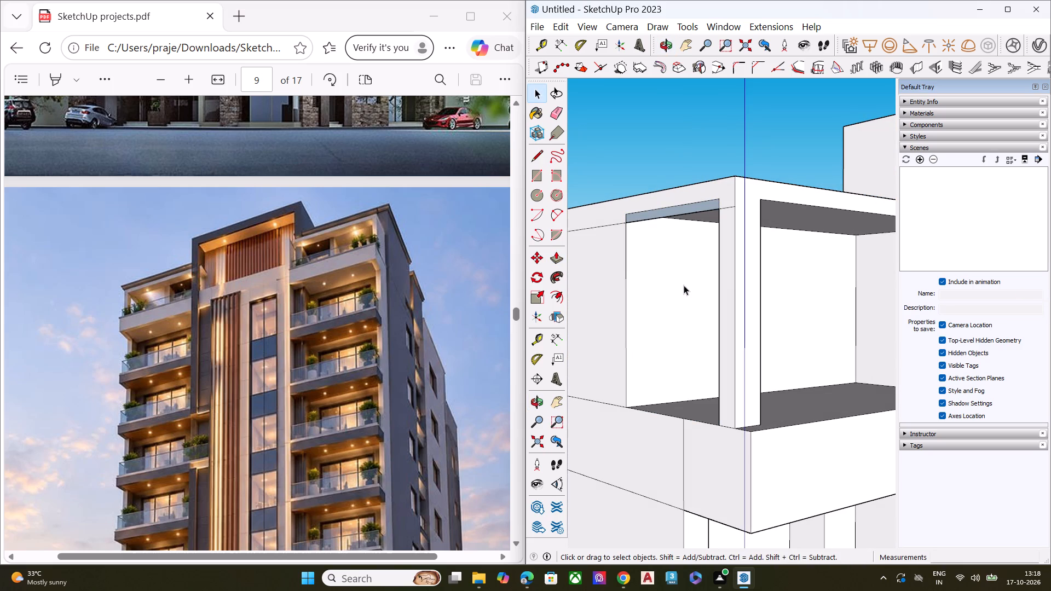
scroll(707, 190, "up", 7)
left_click(699, 209)
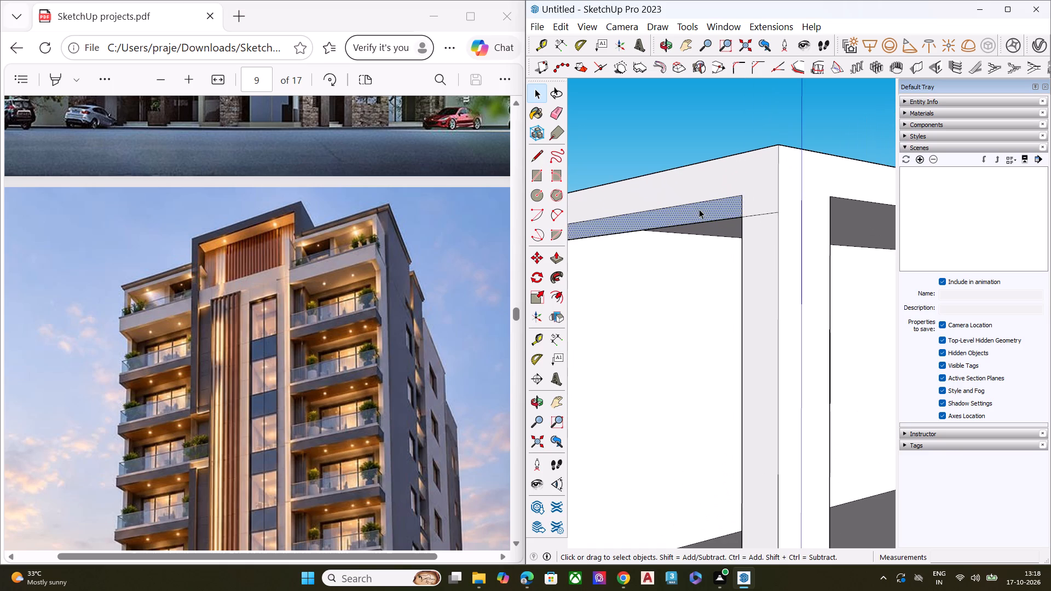
key("Delete")
left_click(717, 220)
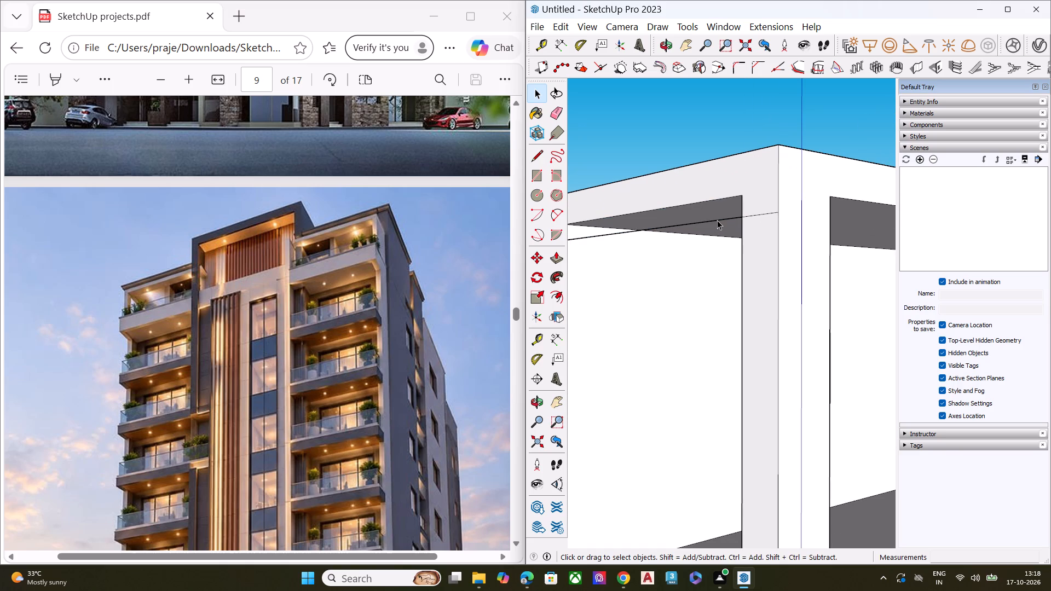
scroll(717, 220, "up", 1)
scroll(717, 220, "down", 1)
scroll(717, 220, "up", 1)
key("Delete")
scroll(717, 220, "down", 1)
scroll(717, 220, "up", 2)
scroll(717, 220, "down", 7)
scroll(735, 207, "up", 1)
scroll(736, 205, "down", 1)
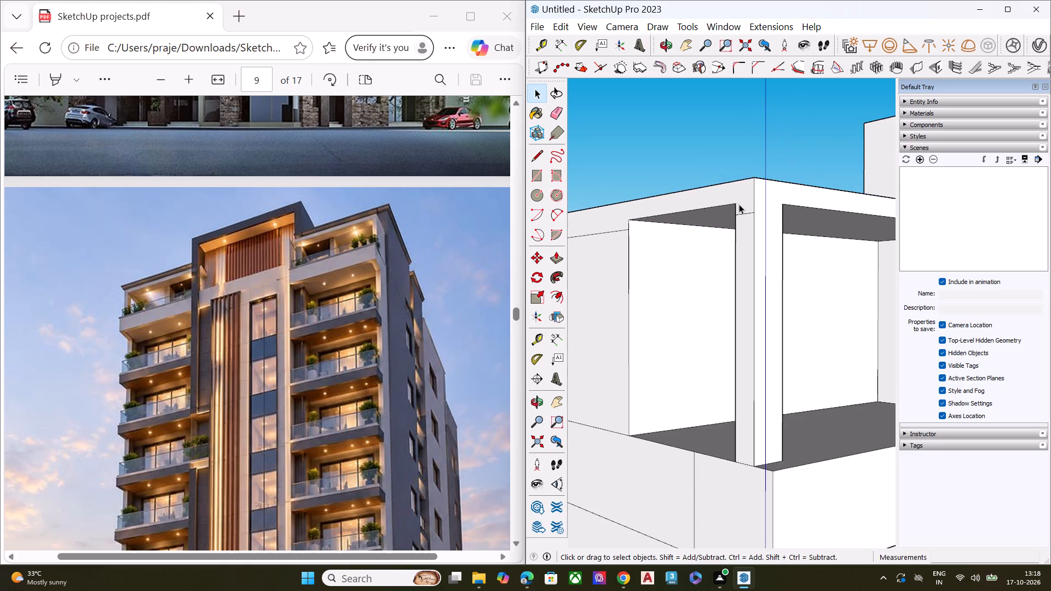
Draw a line across the left top-floor balcony's ceiling from the corner post to the back wall, marking a strip above the side opening.
scroll(738, 206, "down", 3)
middle_click_drag(772, 251, 596, 213)
middle_click_drag(698, 259, 571, 189)
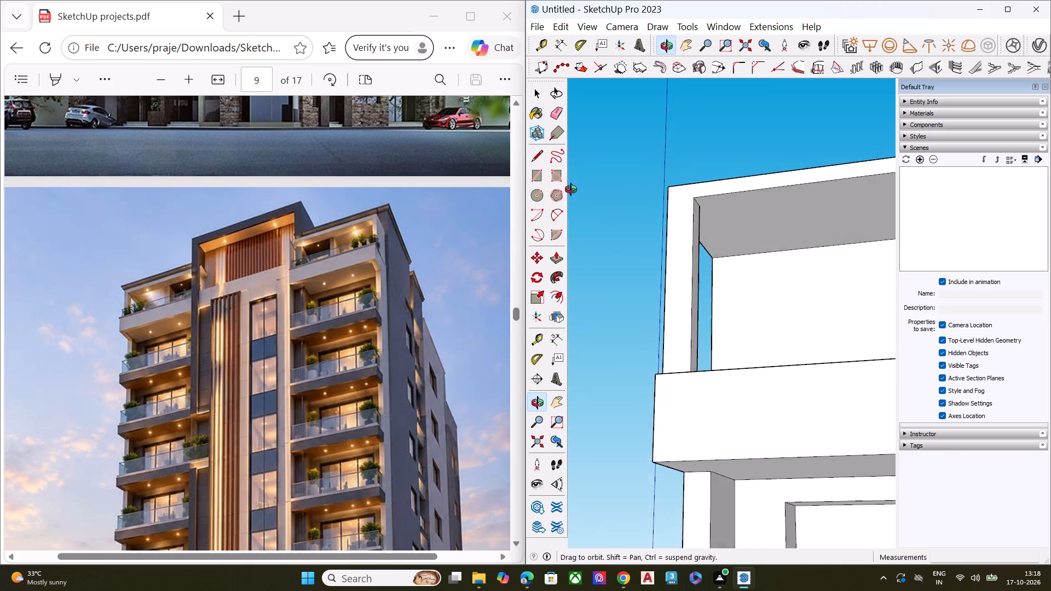
middle_click_drag(571, 189, 569, 188)
middle_click_drag(659, 221, 731, 236)
middle_click_drag(748, 235, 570, 207)
scroll(665, 223, "down", 3)
middle_click_drag(706, 231, 698, 183)
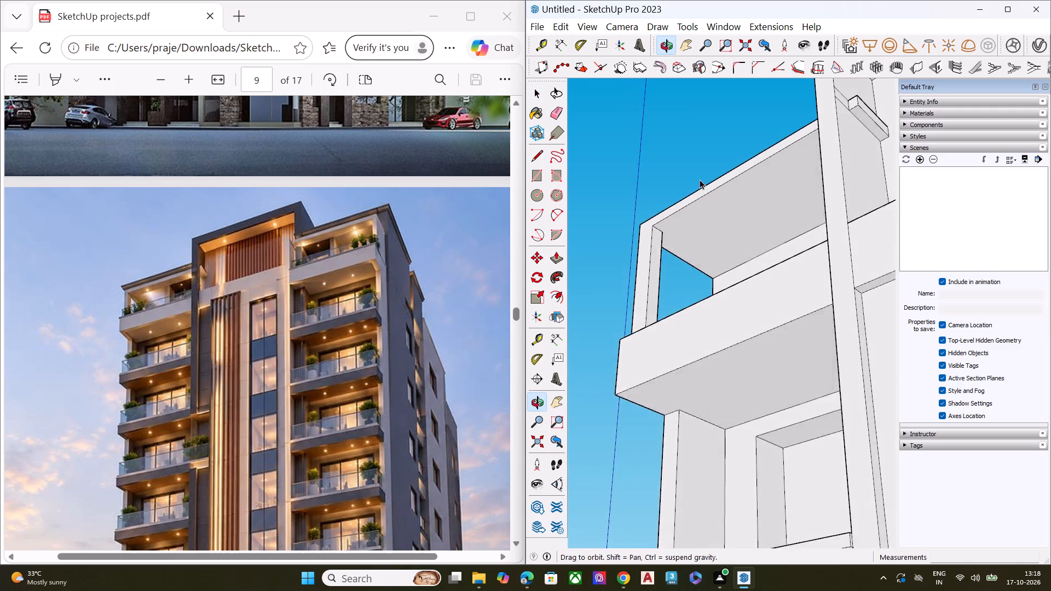
scroll(700, 179, "up", 7)
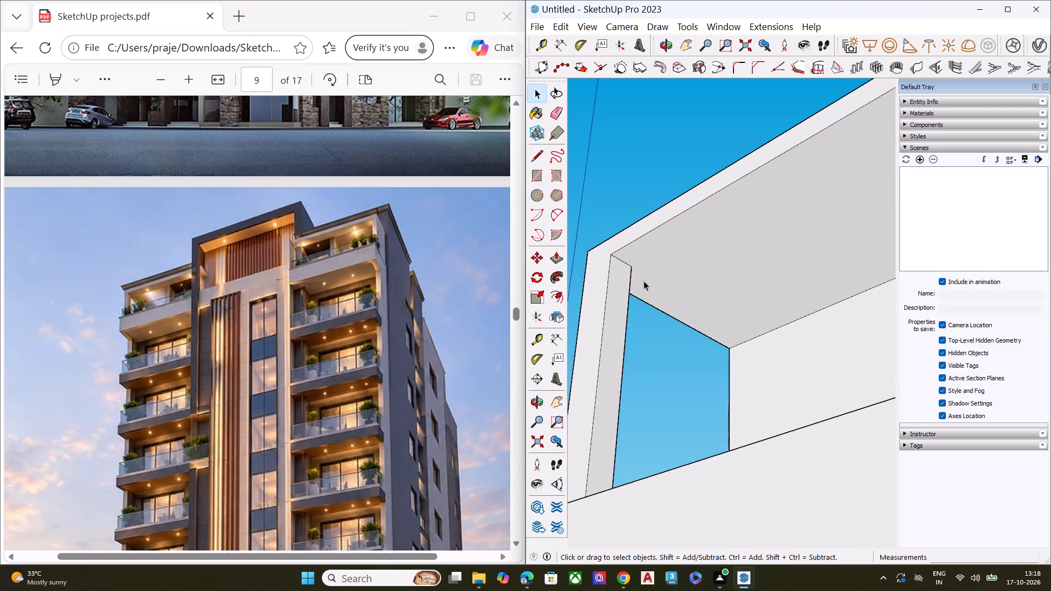
key("l")
left_click(630, 268)
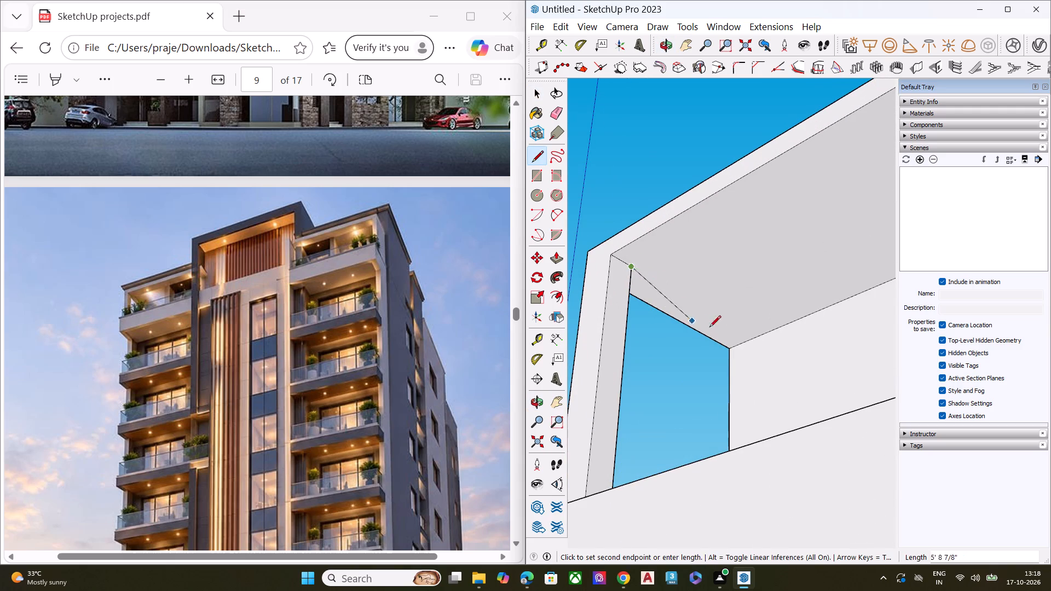
left_click(751, 339)
key("space")
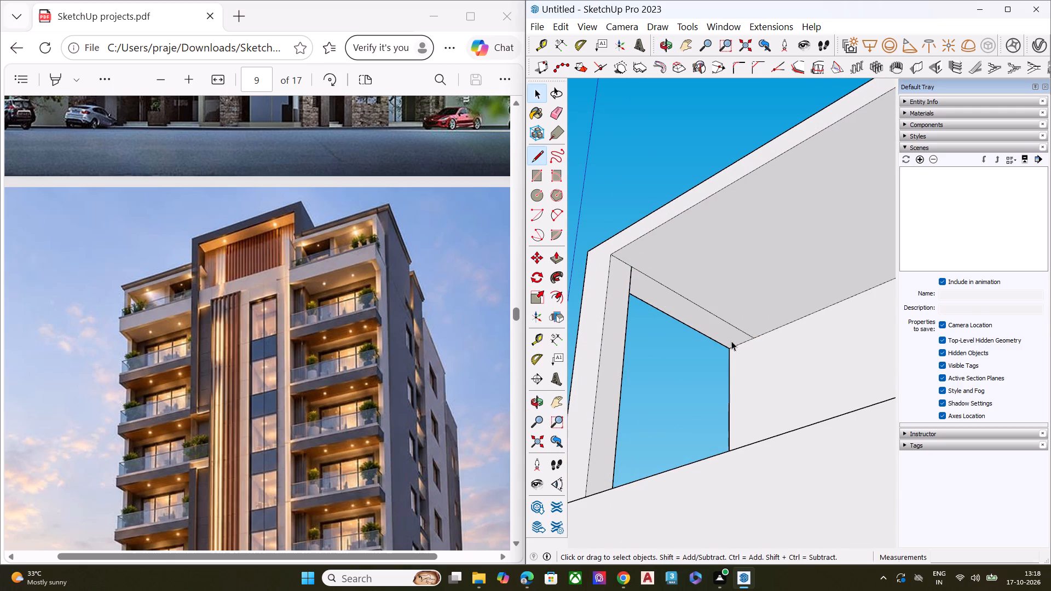
Pull the ceiling strip above the side opening down 5 7/8" to form a side beam.
left_click(696, 324)
key("p")
left_click(697, 312)
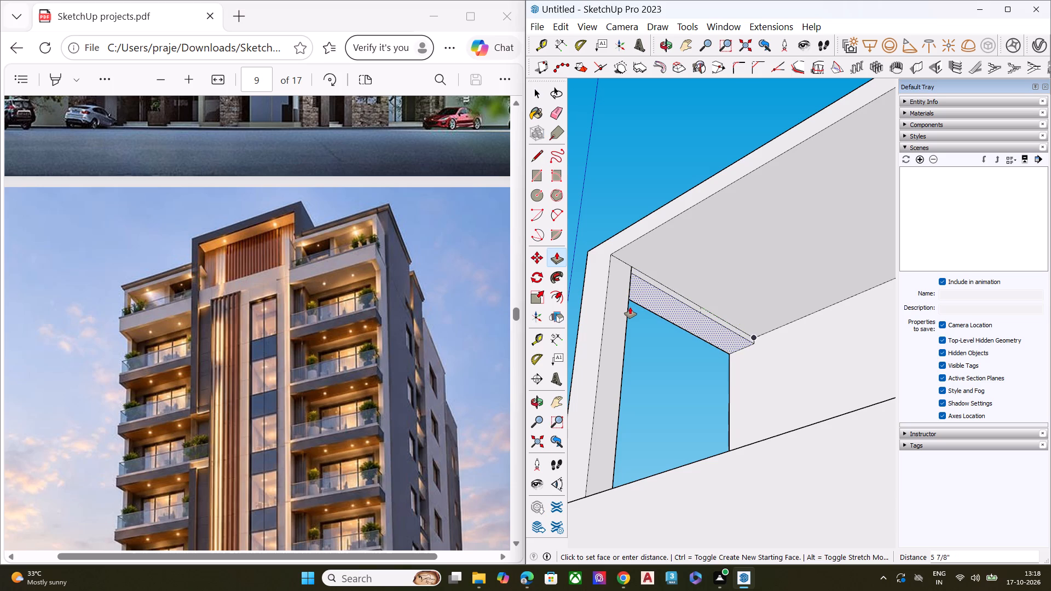
left_click(630, 307)
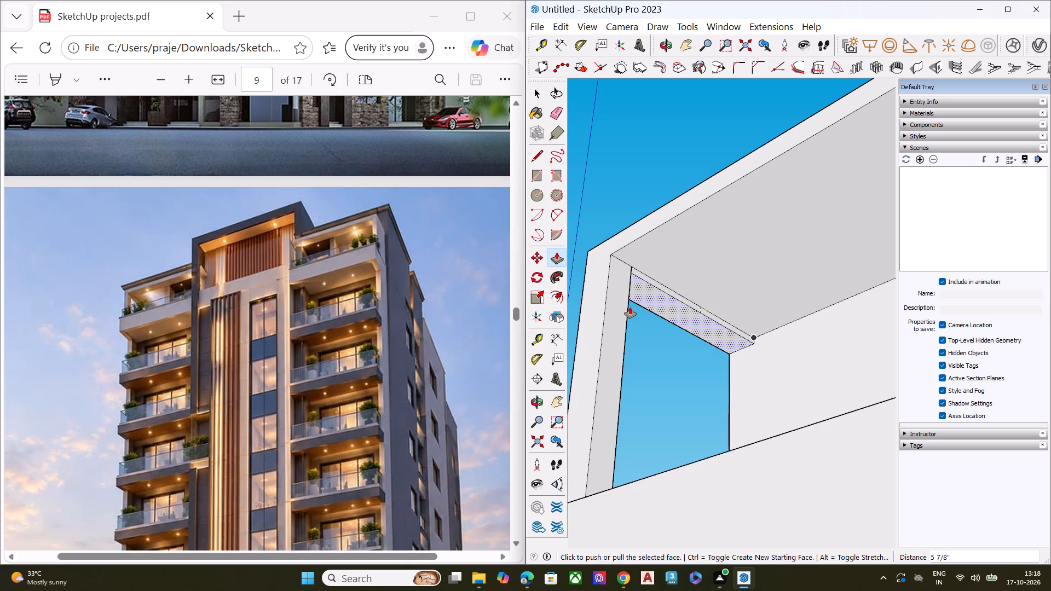
key("space")
Erase the short leftover edge where the side beam meets the corner post.
scroll(623, 262, "up", 1)
scroll(623, 262, "down", 1)
scroll(623, 262, "up", 1)
scroll(623, 262, "down", 2)
scroll(623, 262, "up", 2)
key("e")
scroll(633, 269, "up", 4)
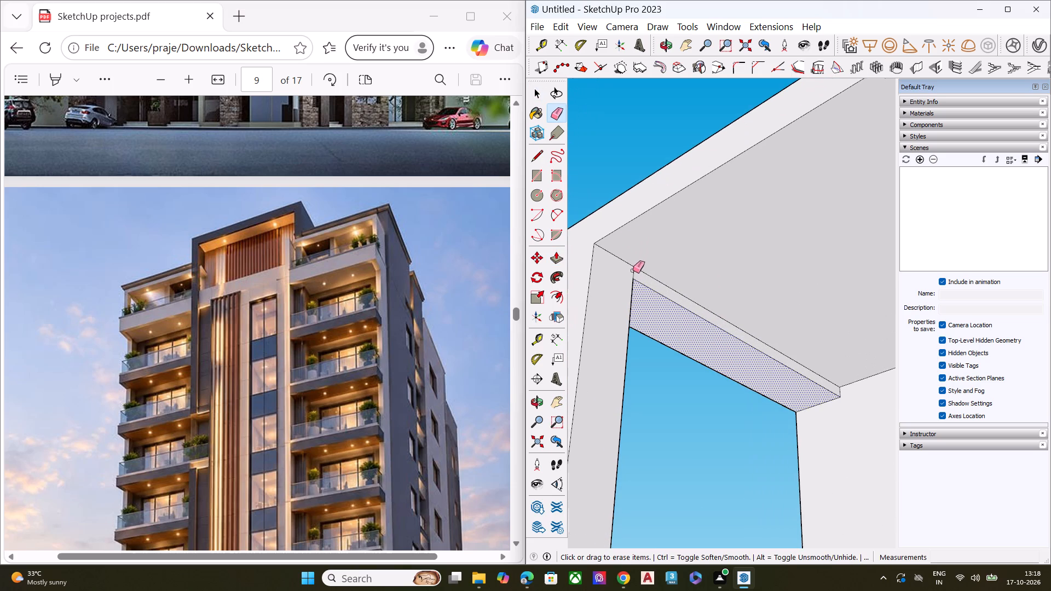
left_click(634, 273)
key("space")
left_click(610, 173)
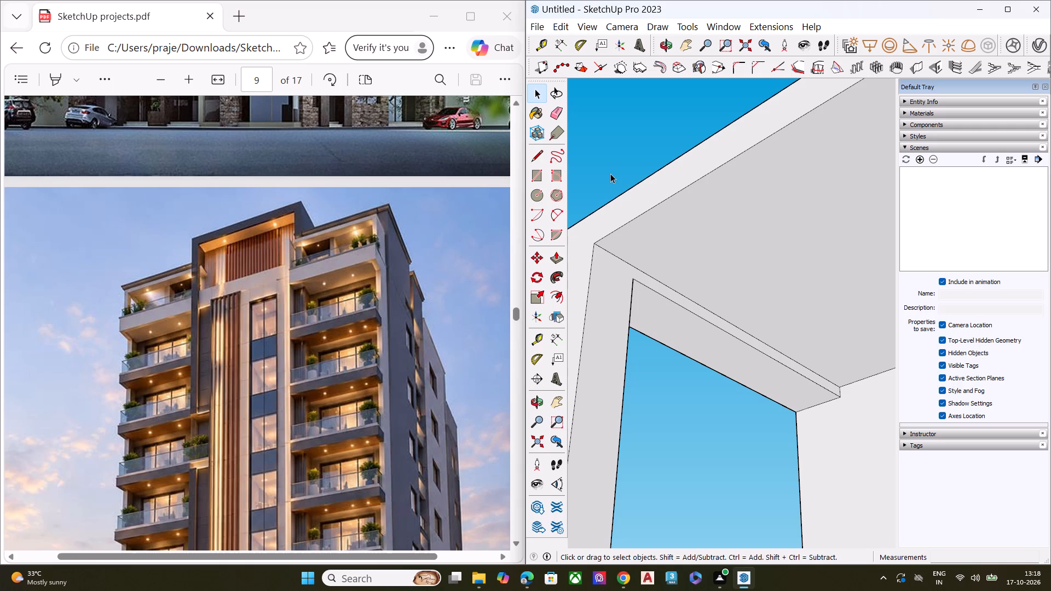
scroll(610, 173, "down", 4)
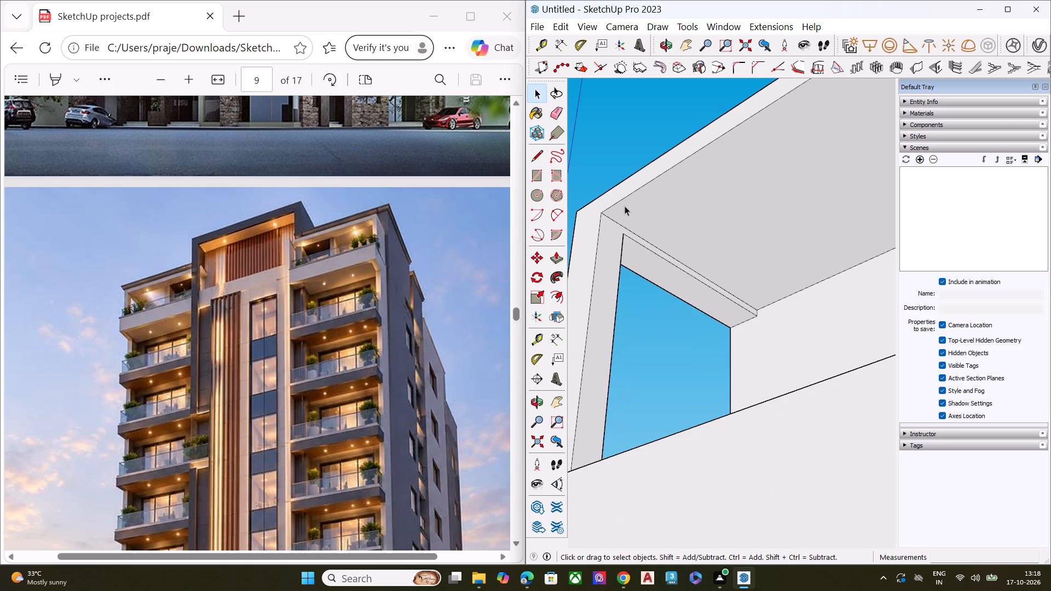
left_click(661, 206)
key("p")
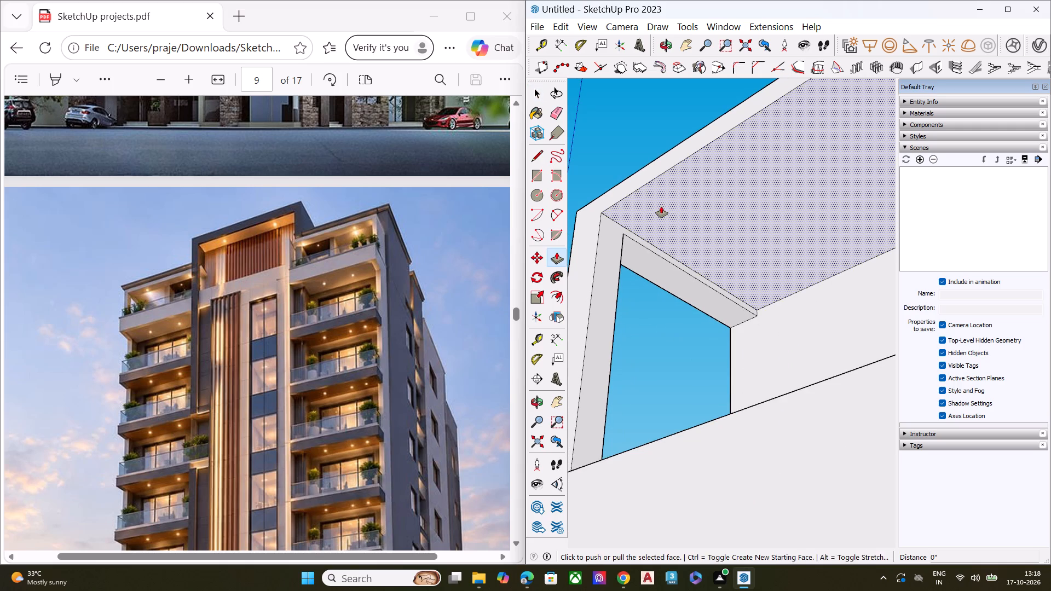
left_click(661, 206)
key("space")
Draw a line about 27' 9 13/16" long across the balcony ceiling, parallel to its front edge, from the side beam to the central frame.
middle_click_drag(649, 213, 643, 183)
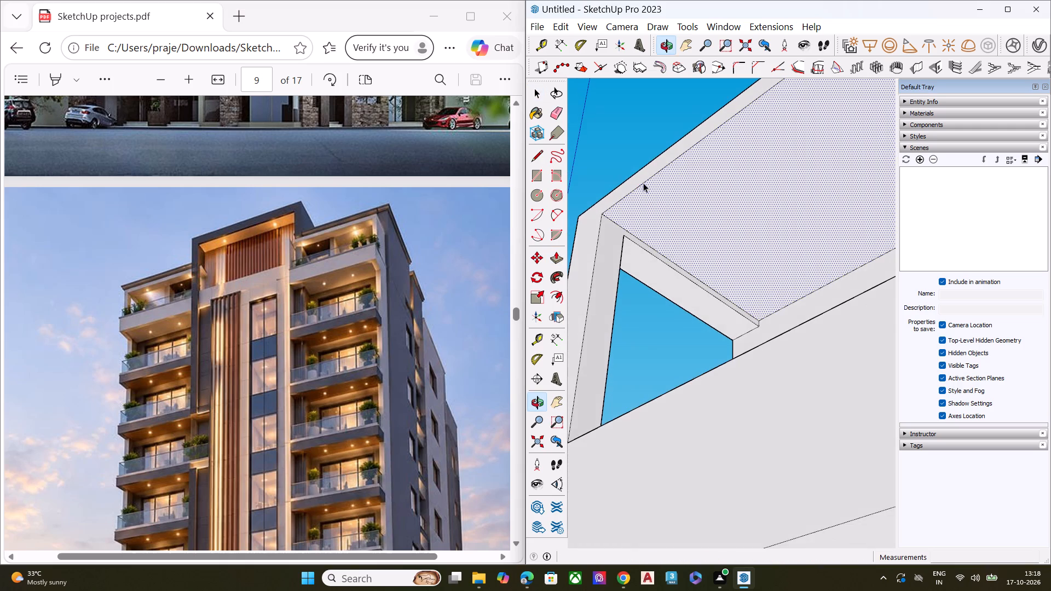
scroll(642, 200, "up", 3)
left_click(602, 144)
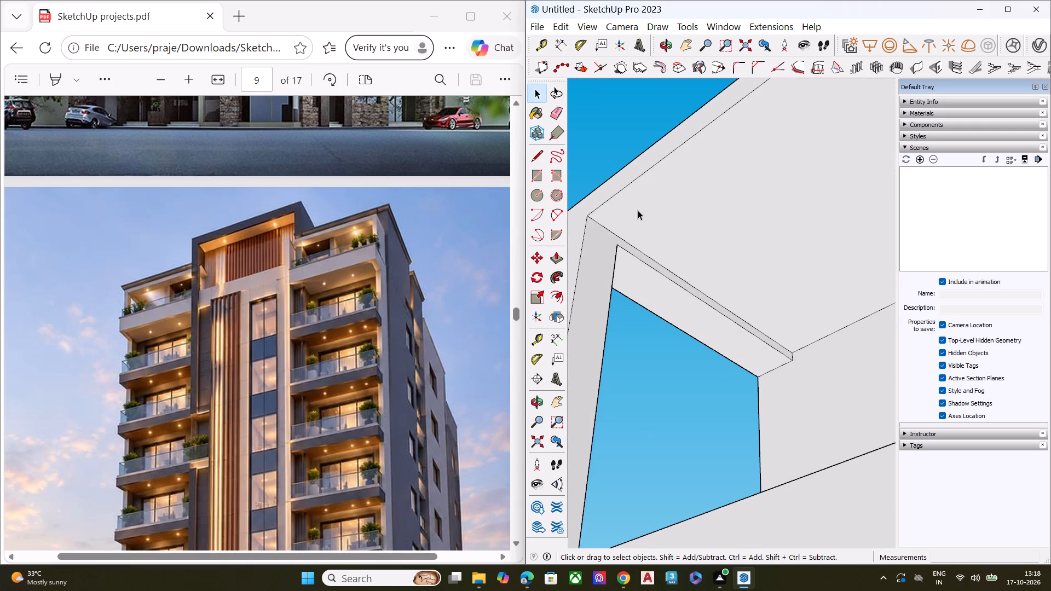
key("l")
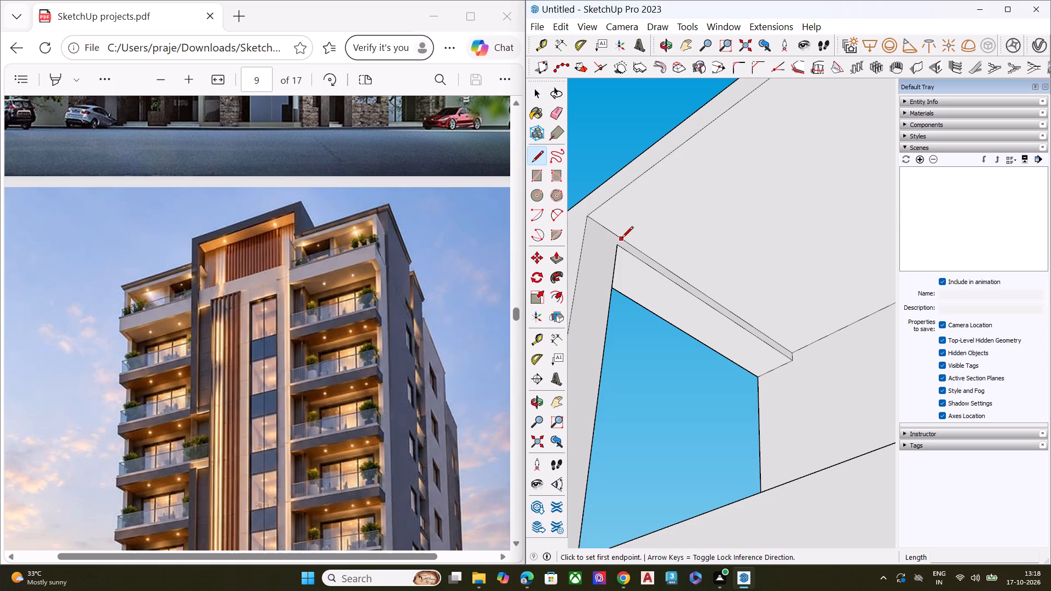
left_click(627, 240)
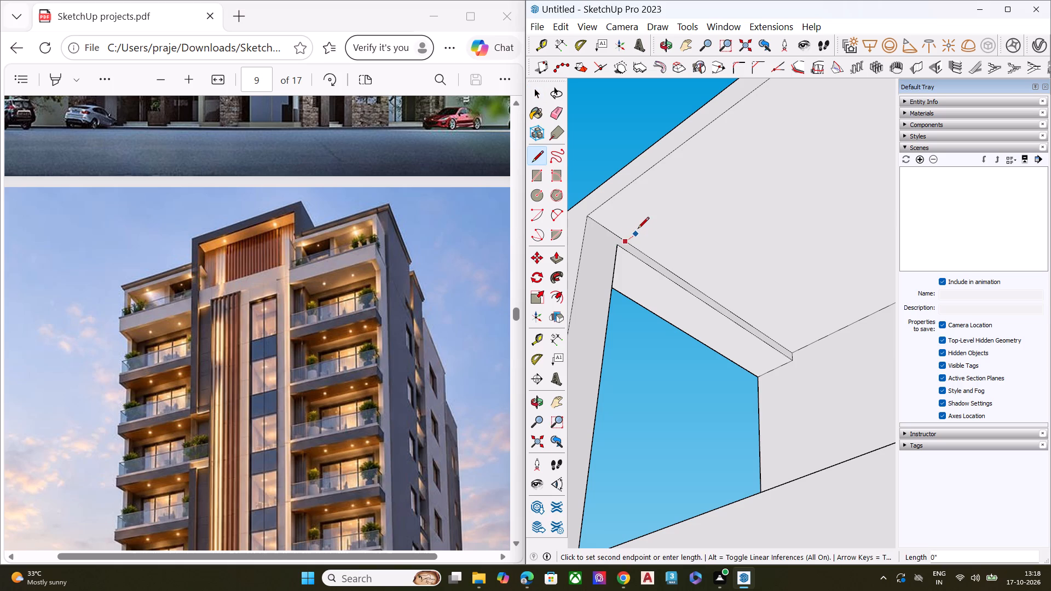
scroll(637, 229, "down", 9)
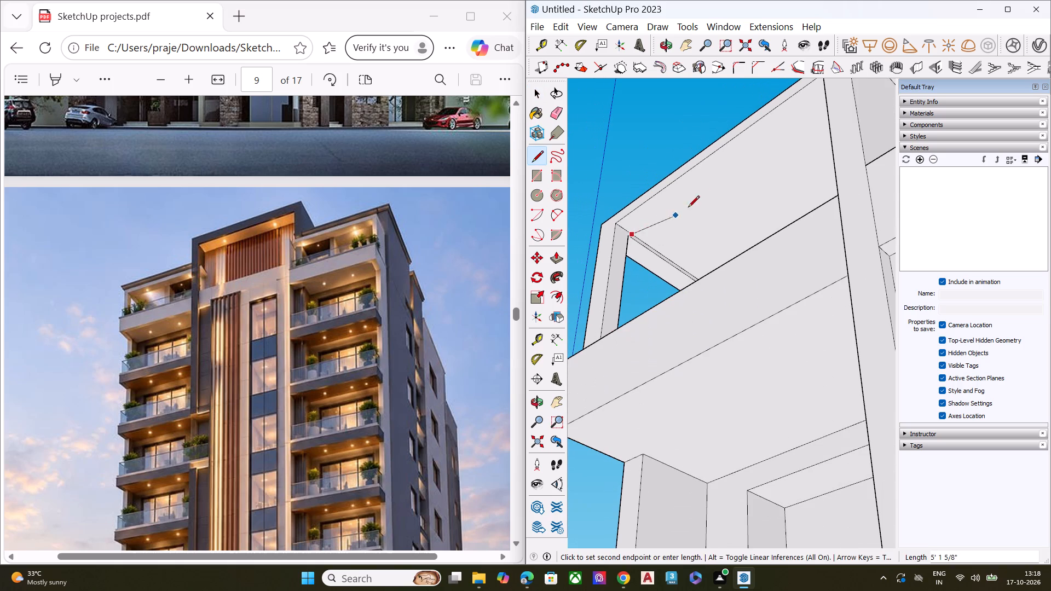
middle_click_drag(816, 109, 938, 95)
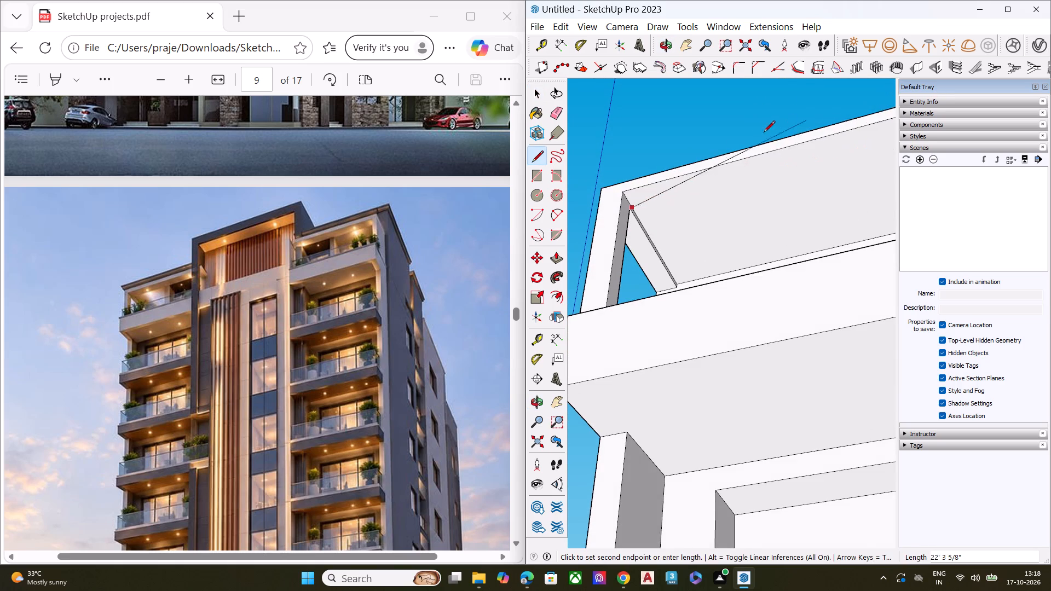
scroll(721, 150, "down", 7)
middle_click_drag(762, 175, 877, 170)
scroll(854, 167, "up", 6)
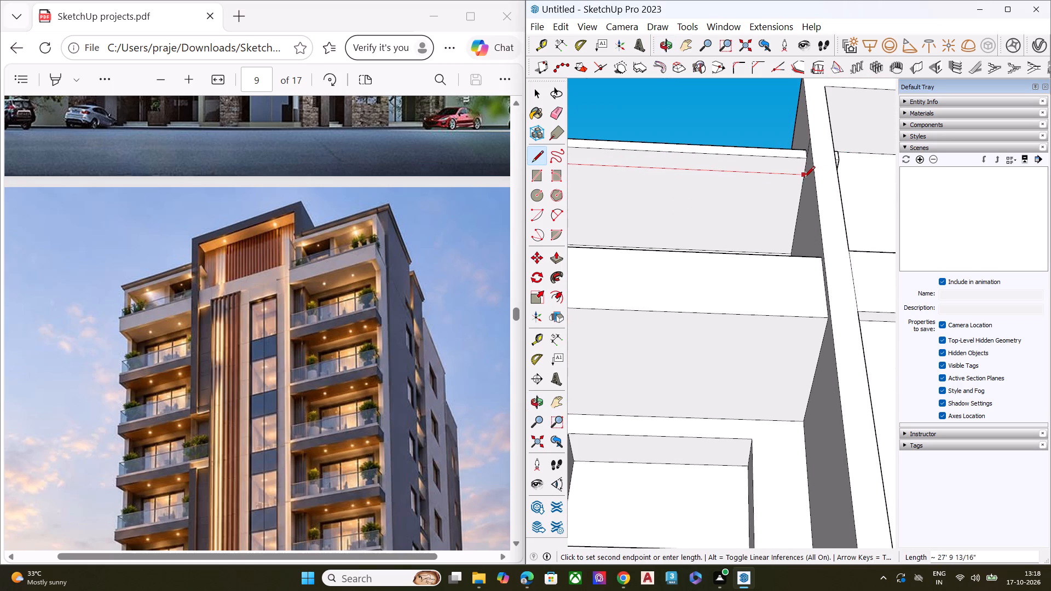
left_click(806, 172)
key("space")
Pull the front ceiling strip of the left top-floor balcony down 5 7/8" to form a front beam level with the side beam.
scroll(798, 169, "down", 5)
middle_click_drag(798, 169, 738, 237)
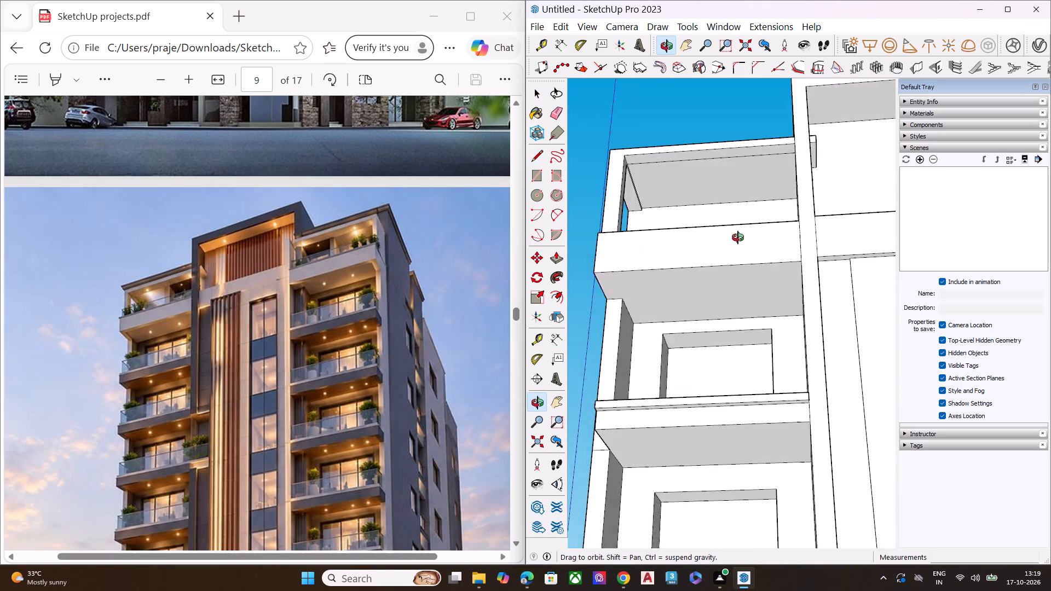
middle_click_drag(738, 237, 612, 265)
scroll(632, 194, "up", 8)
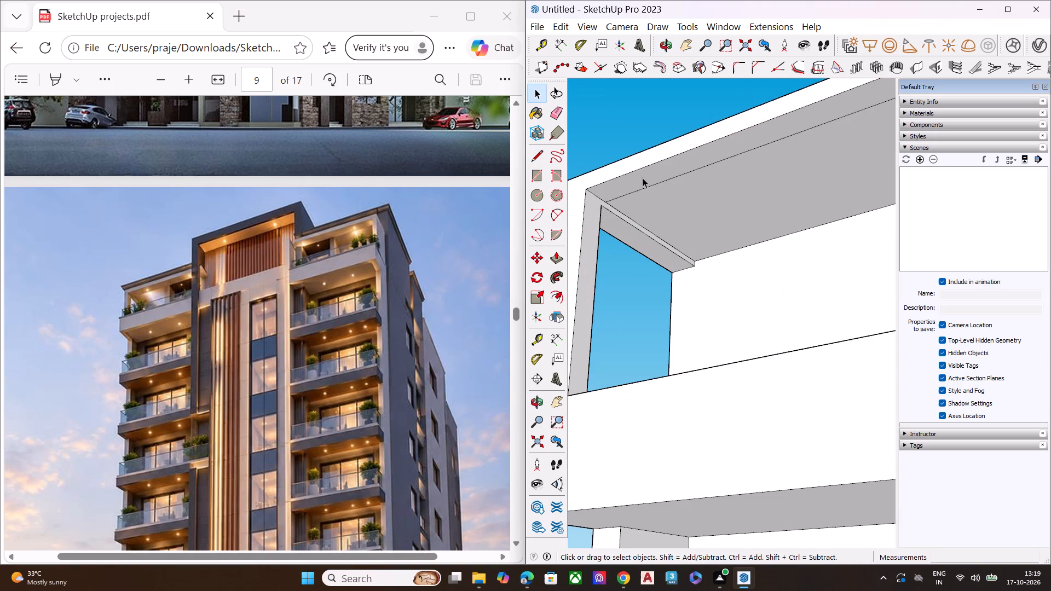
left_click(644, 174)
key("p")
left_click(644, 174)
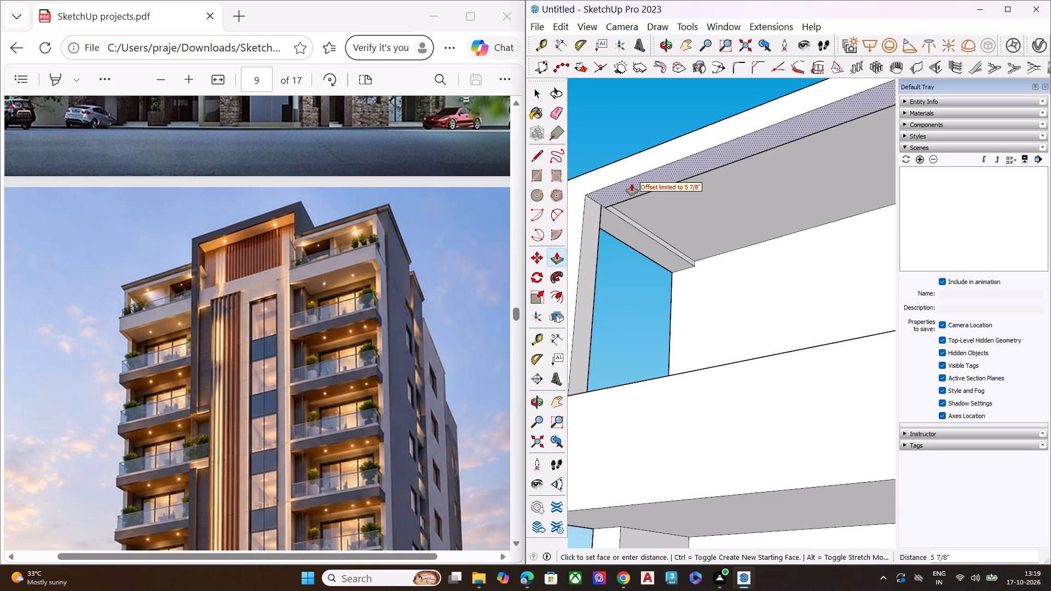
left_click(610, 205)
key("space")
scroll(646, 167, "down", 3)
scroll(646, 167, "up", 2)
scroll(646, 167, "down", 4)
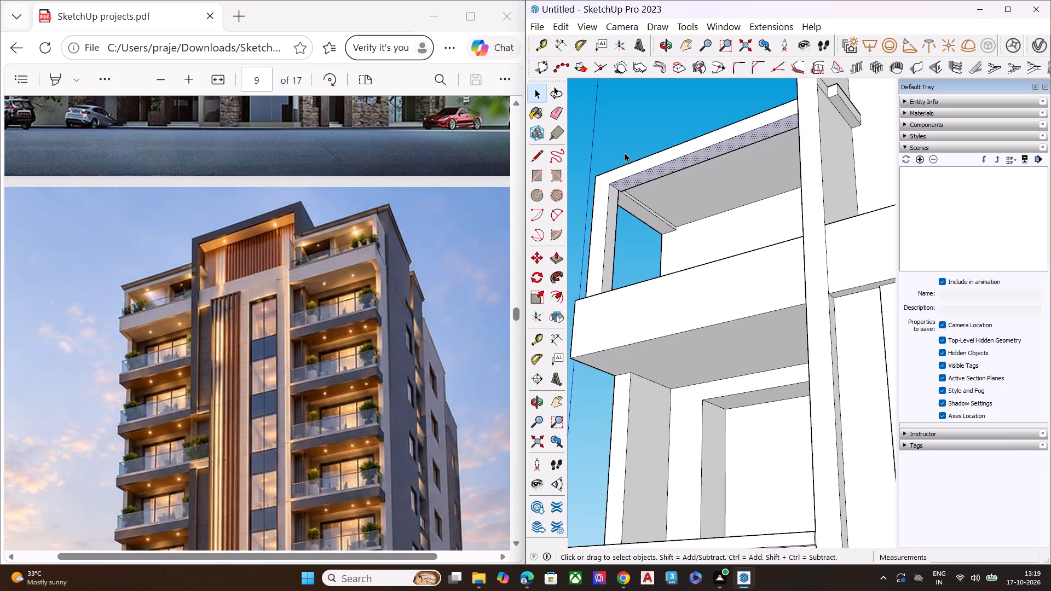
Erase the two leftover edges on the central frame's inner side face, in front of the short projecting beam.
left_click(618, 135)
scroll(663, 174, "down", 2)
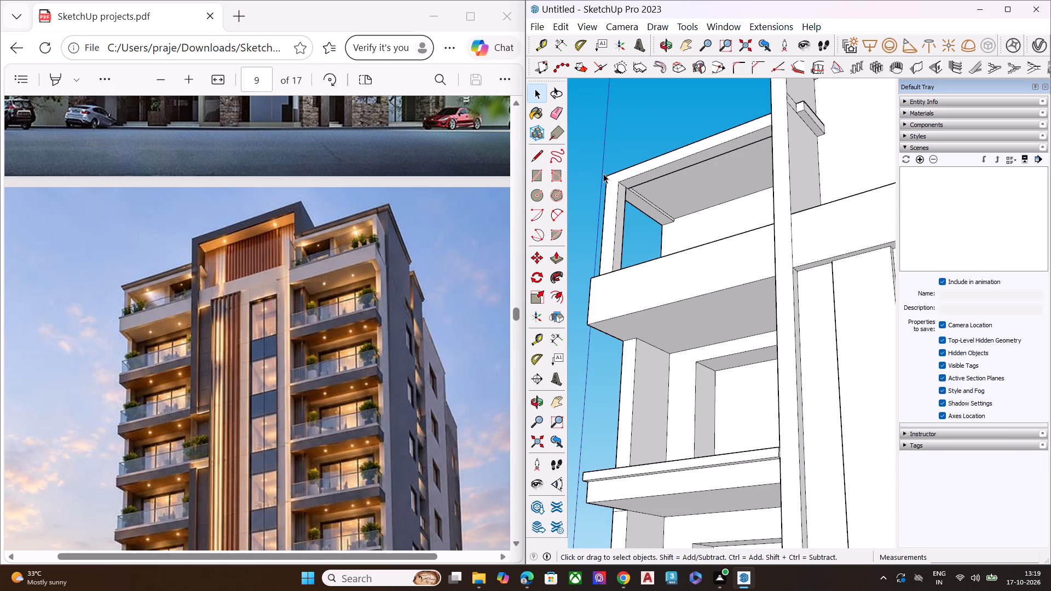
scroll(614, 89, "up", 7)
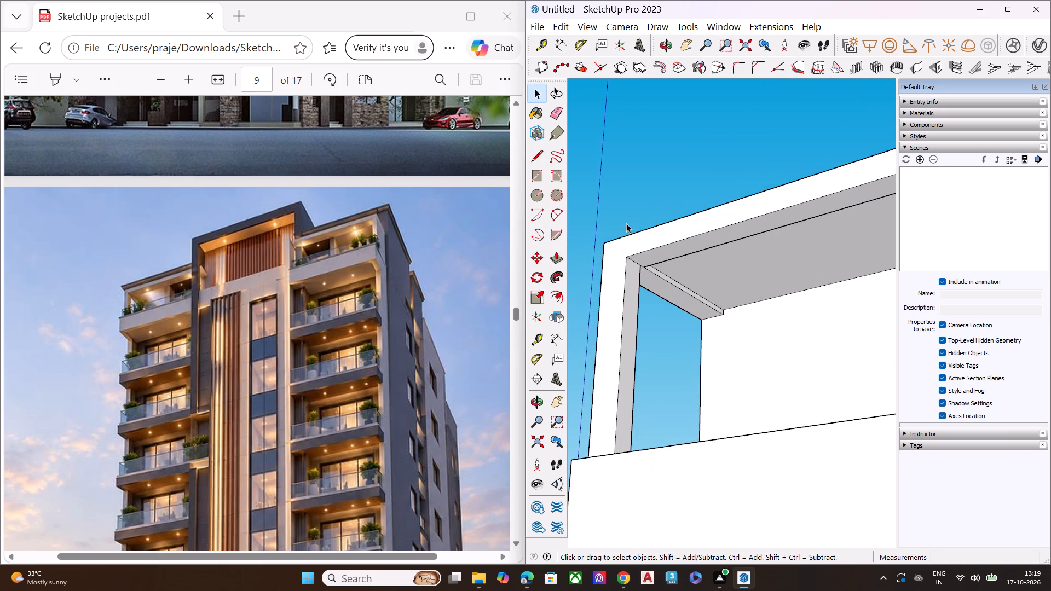
scroll(627, 223, "down", 13)
middle_click_drag(663, 217, 741, 296)
scroll(850, 193, "up", 3)
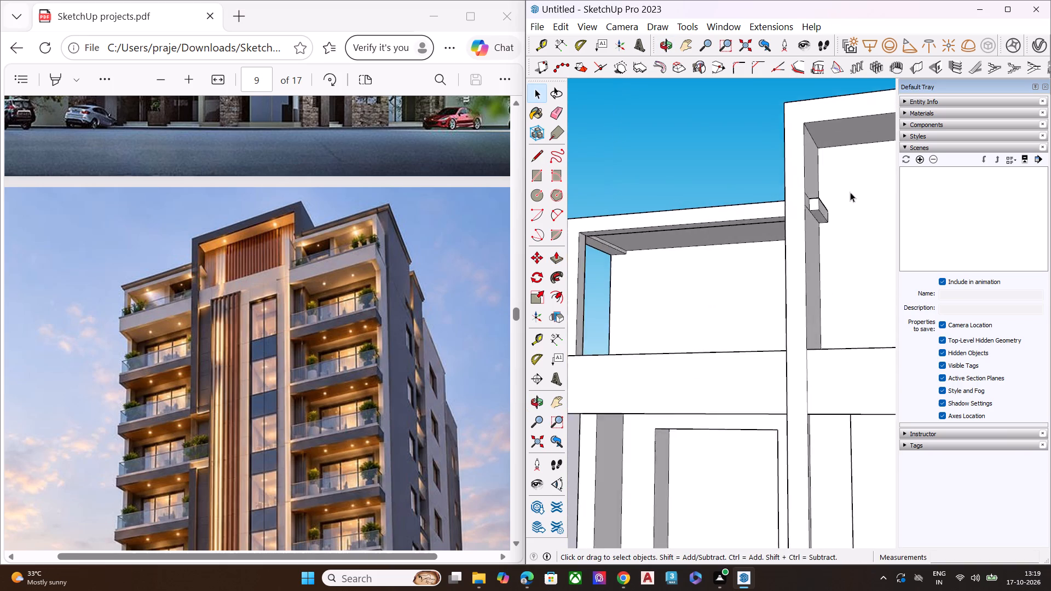
scroll(850, 192, "up", 3)
middle_click_drag(798, 228, 733, 252)
scroll(738, 245, "up", 6)
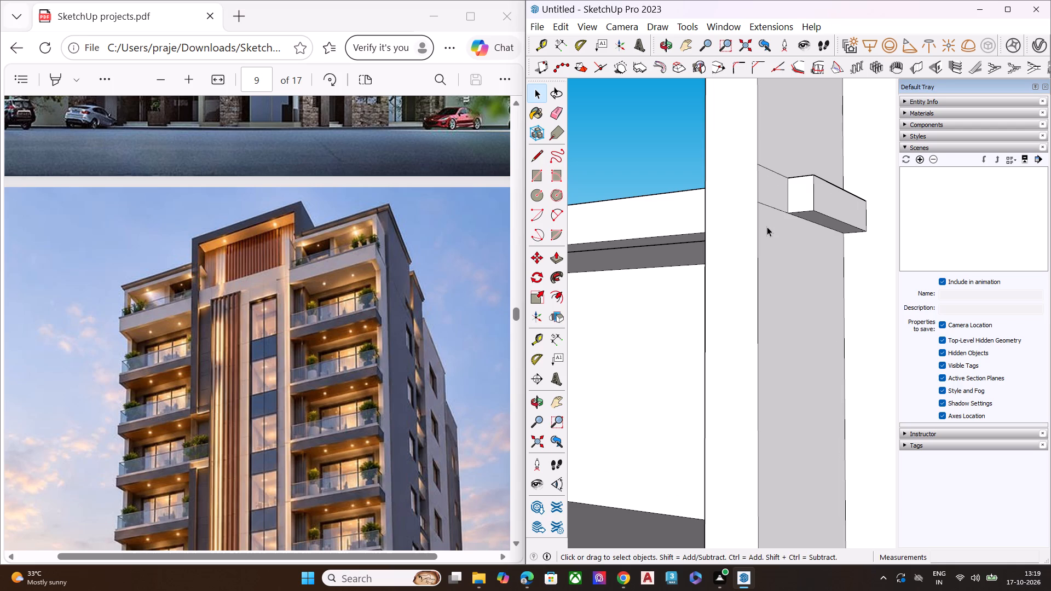
scroll(767, 223, "down", 8)
middle_click_drag(769, 242, 801, 306)
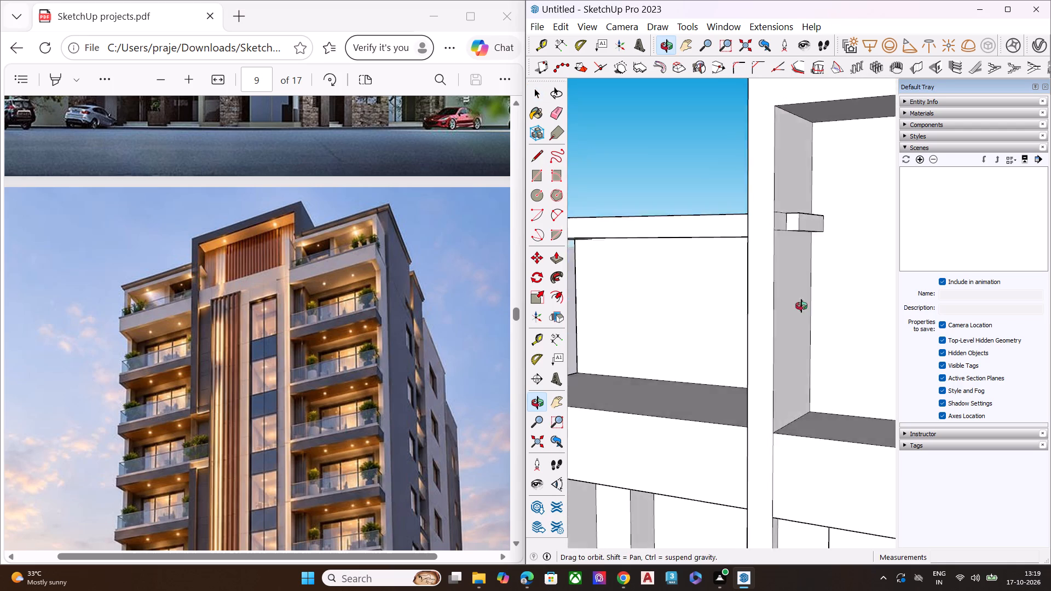
middle_click_drag(801, 306, 764, 125)
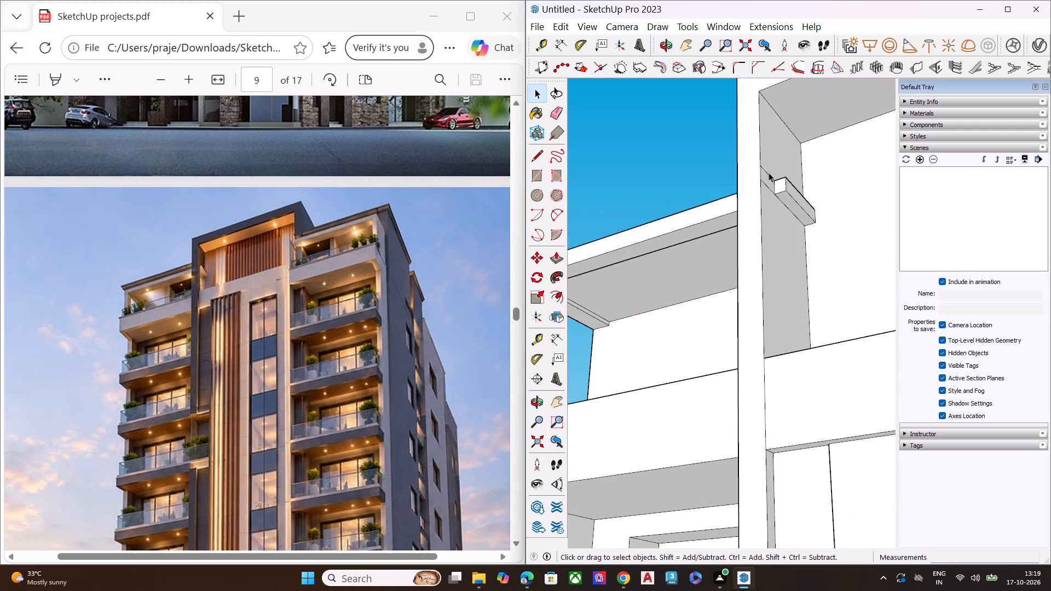
scroll(769, 177, "up", 7)
key("e")
left_click(767, 159)
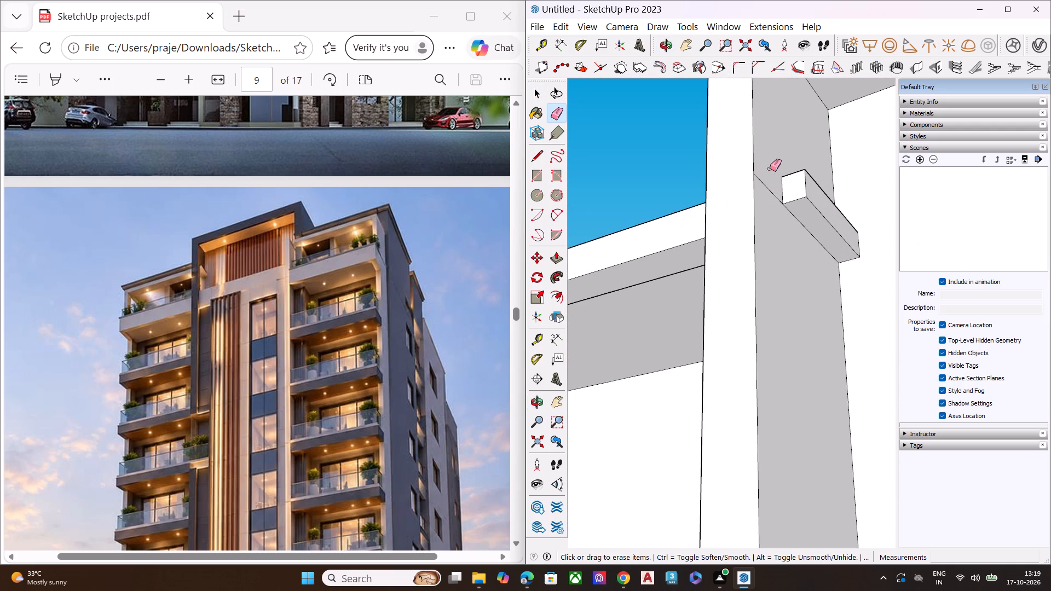
left_click(770, 188)
Draw a line about 30' 3 1/4" long across the left top-floor balcony's front roof band, just below its top edge, to the central frame.
scroll(790, 190, "down", 15)
scroll(734, 240, "up", 2)
middle_click_drag(733, 236, 745, 192)
key("space")
scroll(721, 254, "up", 5)
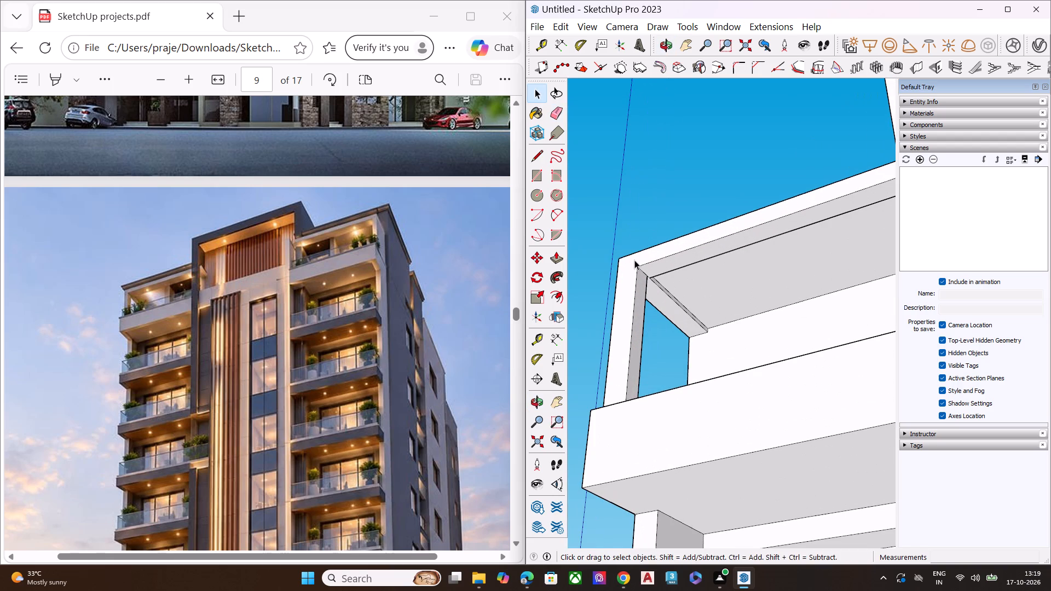
scroll(617, 211, "down", 4)
scroll(617, 211, "up", 2)
scroll(617, 211, "down", 2)
middle_click_drag(677, 210, 691, 381)
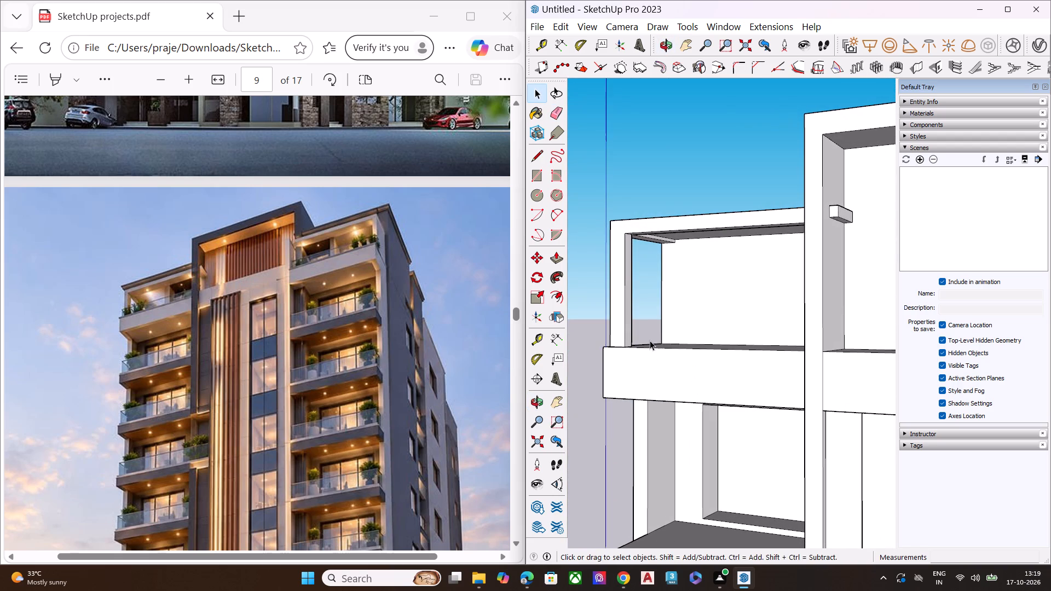
key("l")
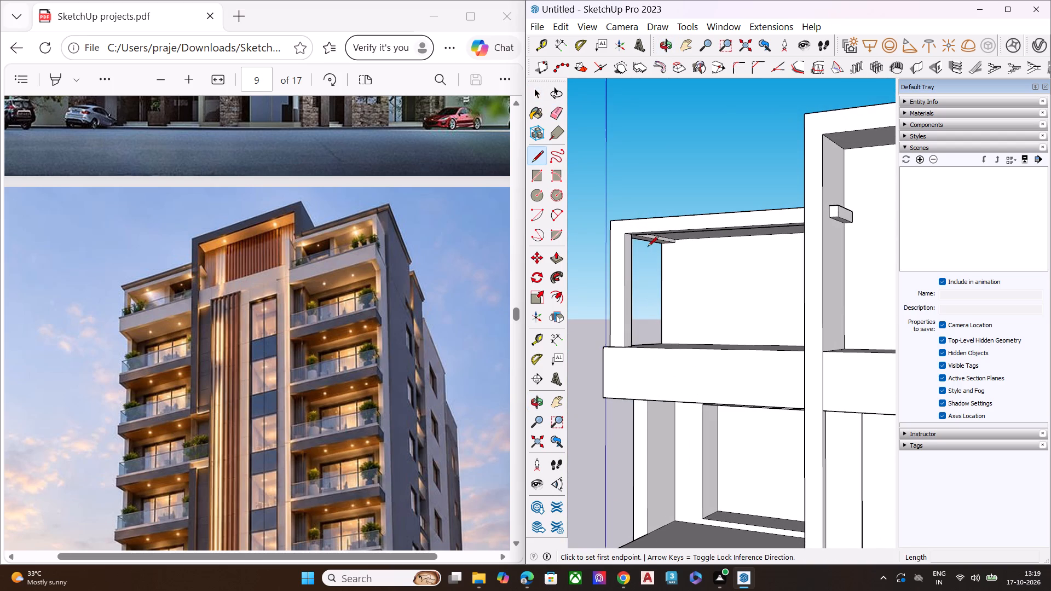
scroll(614, 225, "up", 1)
scroll(614, 225, "down", 2)
scroll(614, 225, "up", 7)
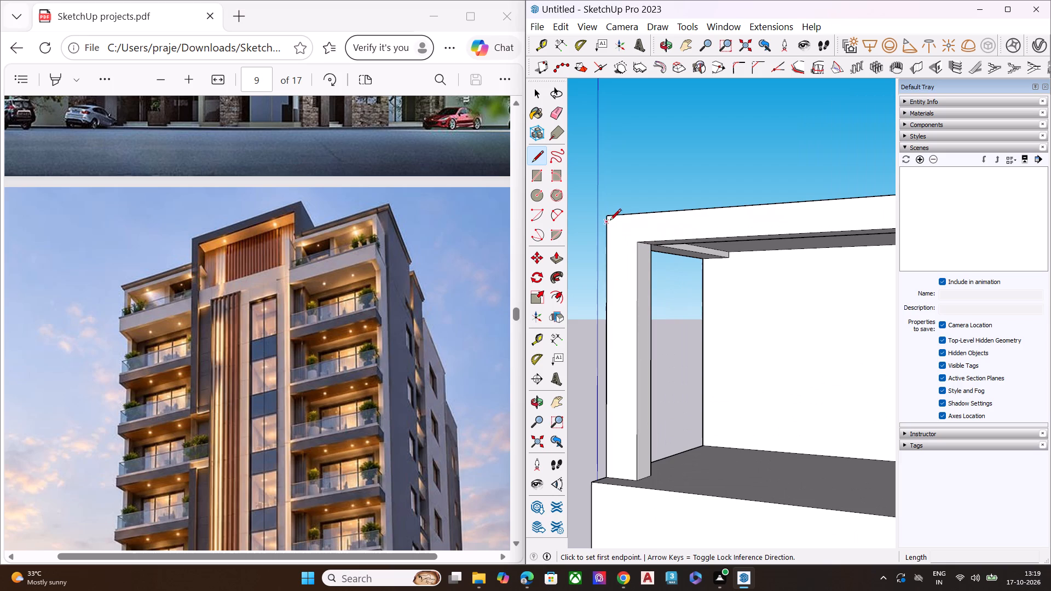
left_click(608, 223)
scroll(626, 223, "down", 4)
scroll(678, 227, "down", 9)
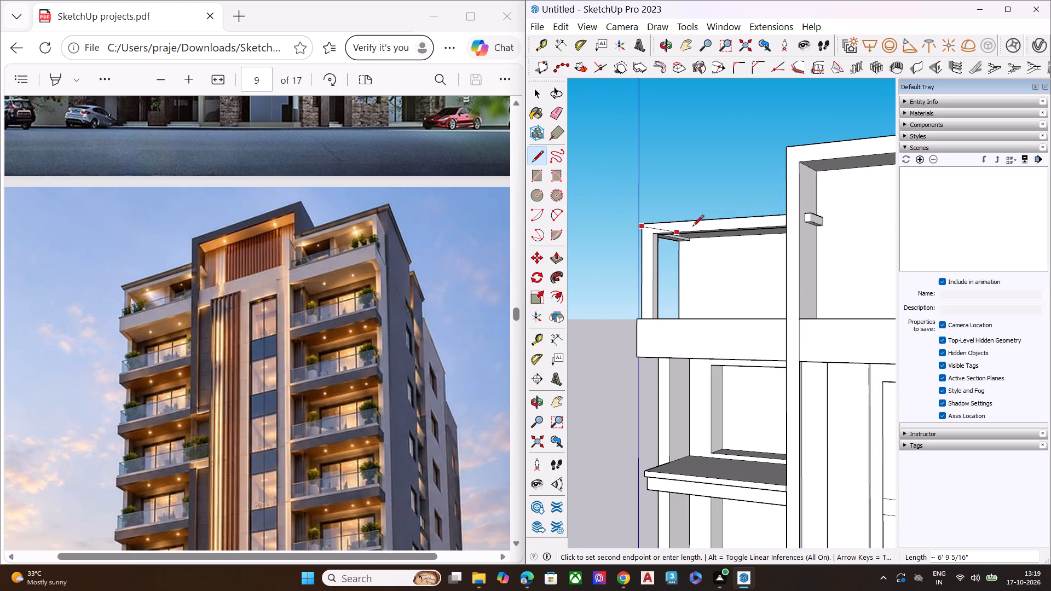
middle_click_drag(788, 224, 971, 244)
scroll(833, 235, "up", 7)
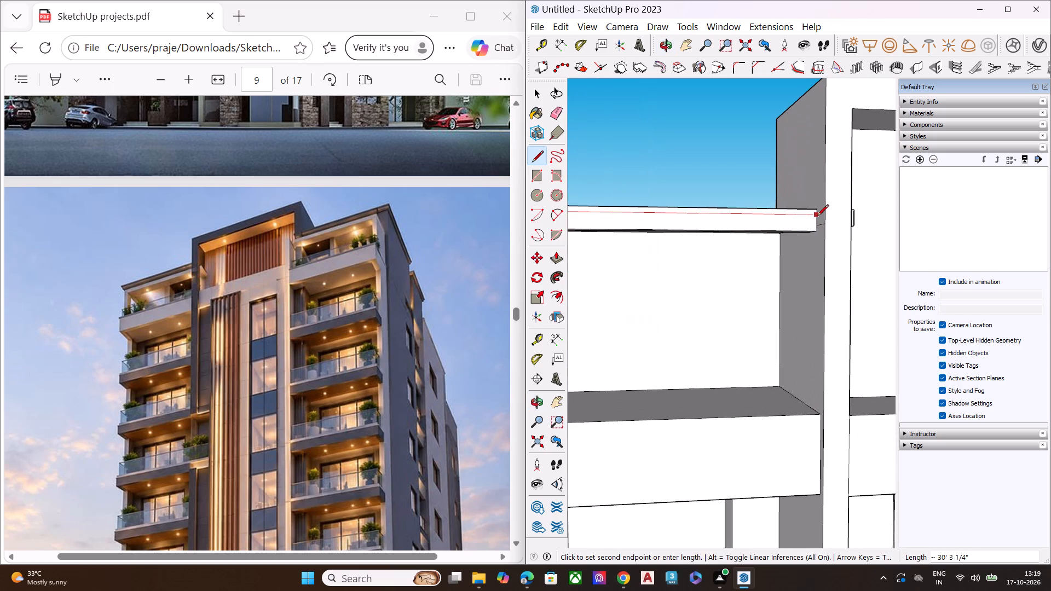
left_click(817, 216)
key("space")
Pull the thin top strip of the left balcony's front roof band outward to form a projecting roof-edge lip.
scroll(861, 210, "down", 1)
scroll(861, 210, "up", 2)
scroll(861, 210, "down", 5)
middle_click_drag(888, 234, 594, 273)
scroll(598, 231, "up", 2)
scroll(600, 225, "down", 2)
scroll(602, 220, "up", 5)
scroll(696, 223, "up", 8)
key("p")
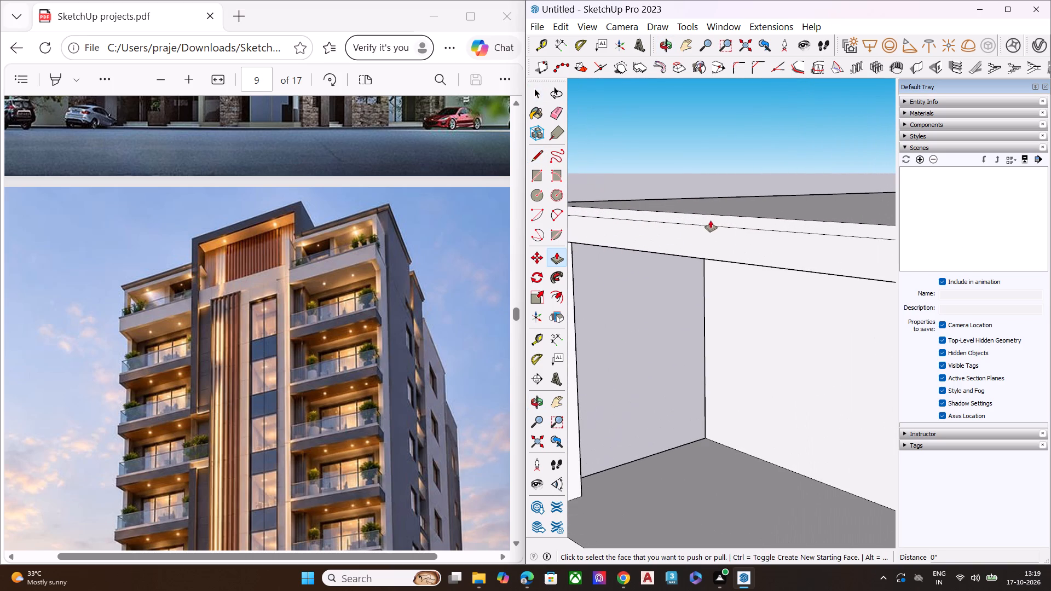
left_click(712, 219)
scroll(691, 231, "down", 8)
middle_click_drag(692, 234, 683, 196)
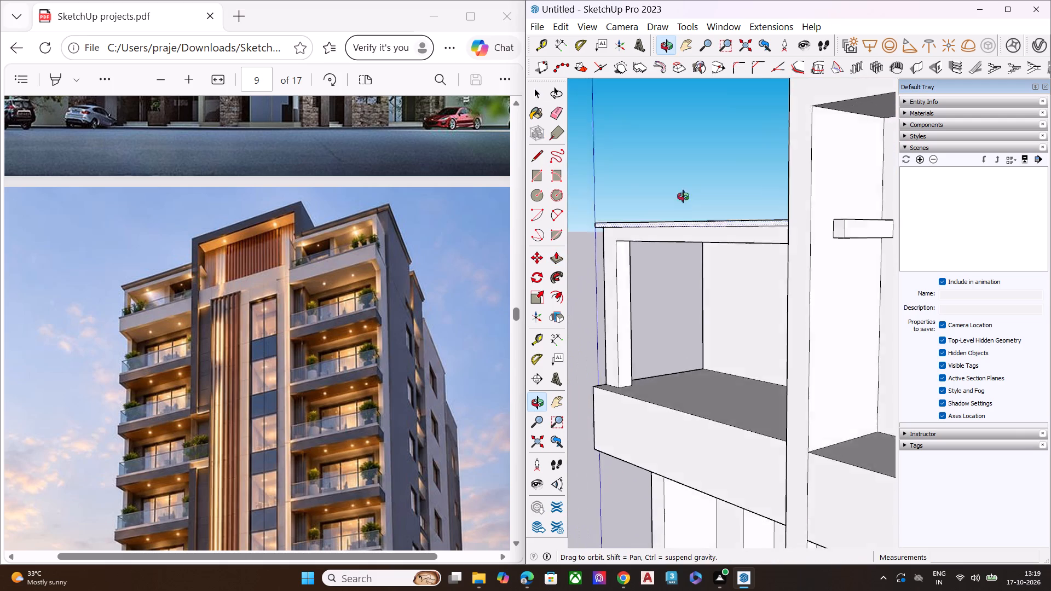
middle_click_drag(683, 196, 698, 136)
left_click(656, 202)
key("space")
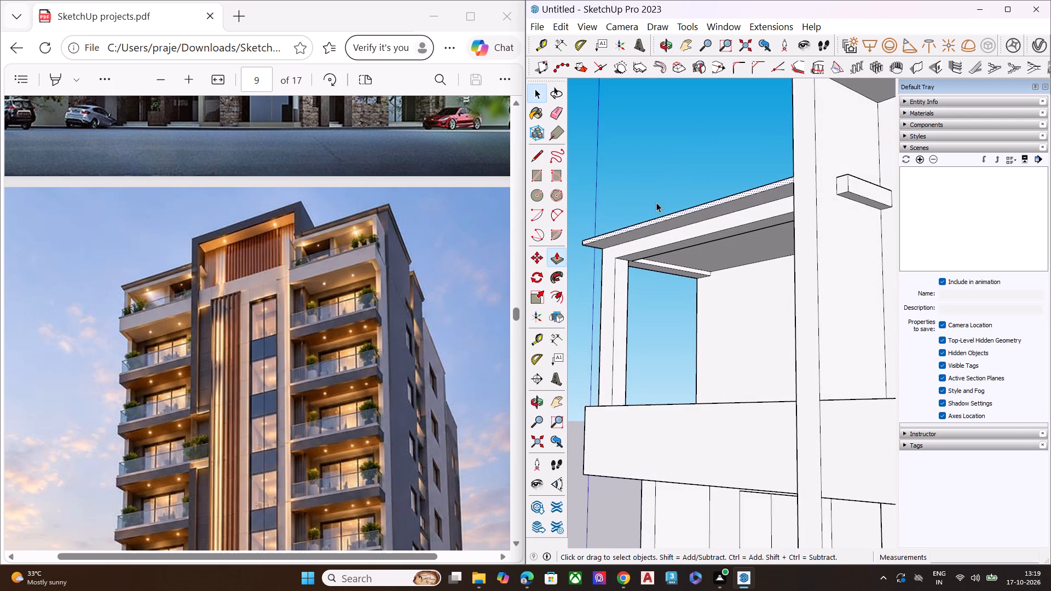
left_click(662, 170)
Compare the left balcony's roof edge and the whole tower with the PDF reference image.
scroll(682, 177, "down", 1)
scroll(682, 178, "up", 1)
scroll(683, 180, "down", 2)
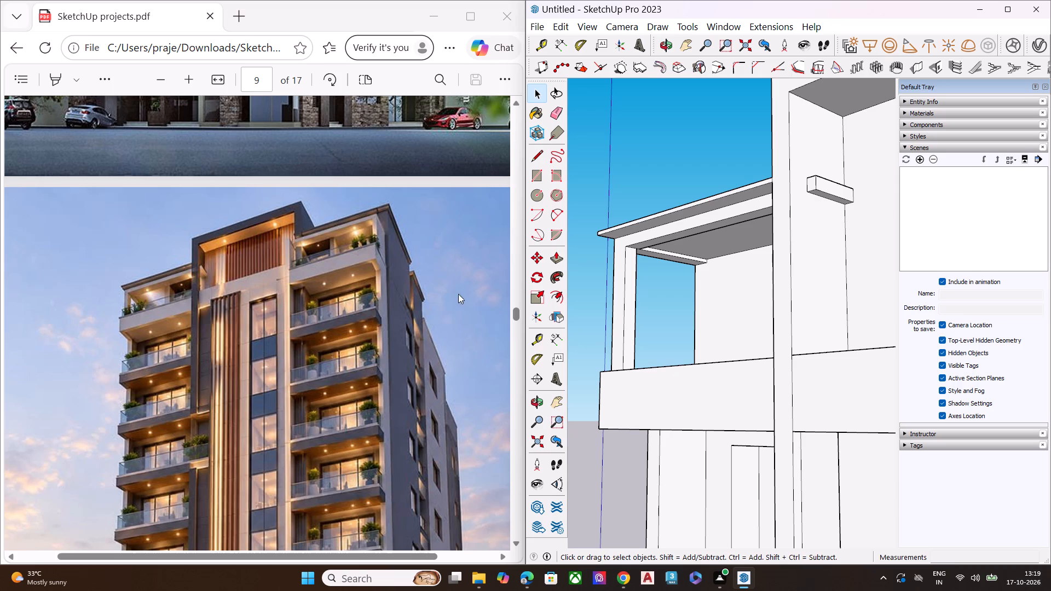
scroll(477, 467, "down", 3)
scroll(640, 366, "down", 3)
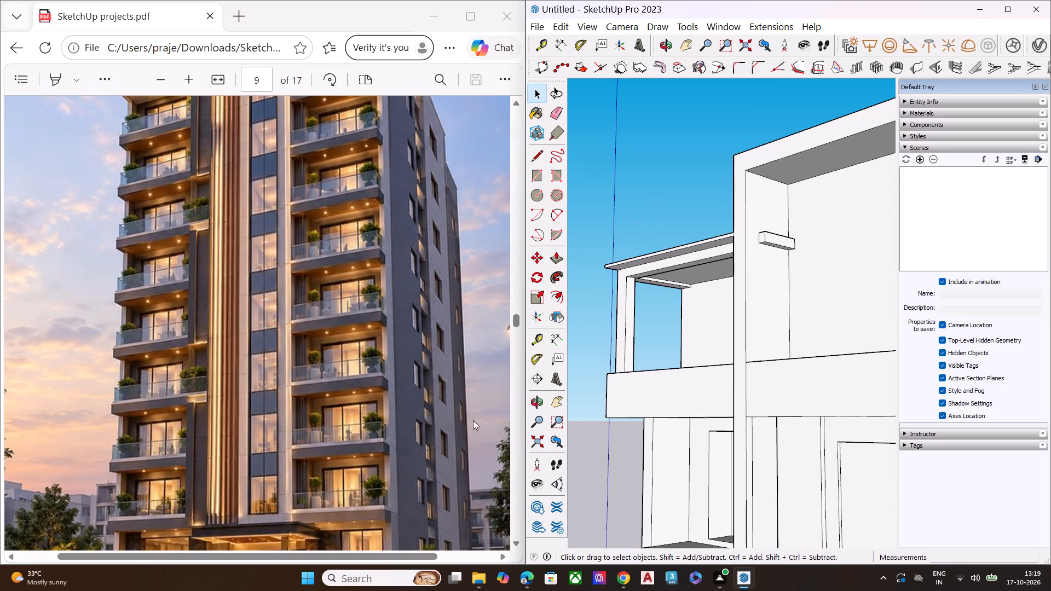
scroll(344, 420, "up", 4)
scroll(465, 390, "down", 2)
scroll(623, 341, "down", 2)
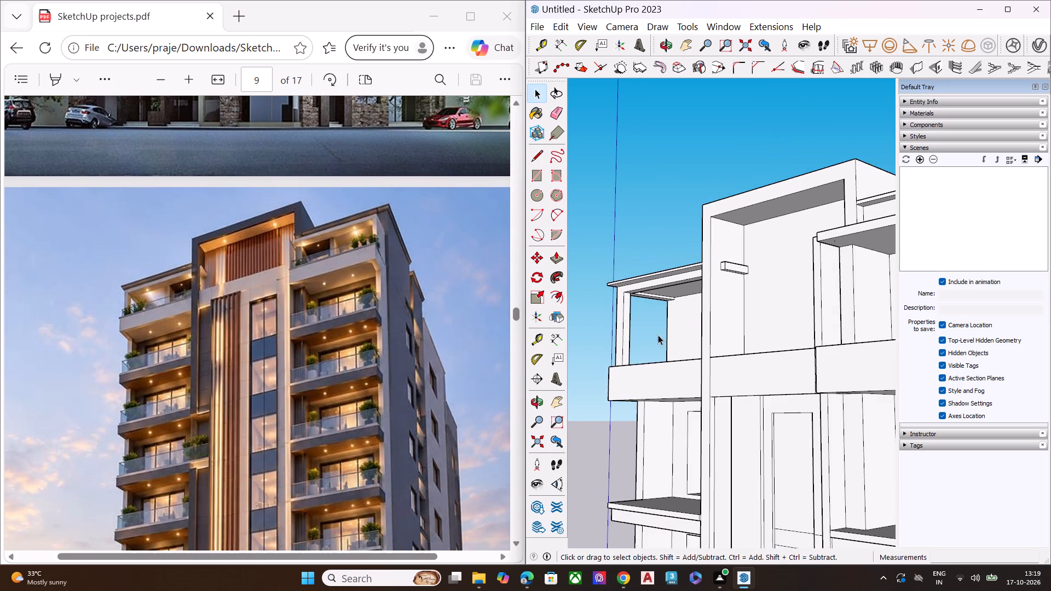
scroll(696, 326, "down", 4)
middle_click_drag(718, 363, 770, 271)
key("space")
scroll(689, 299, "down", 3)
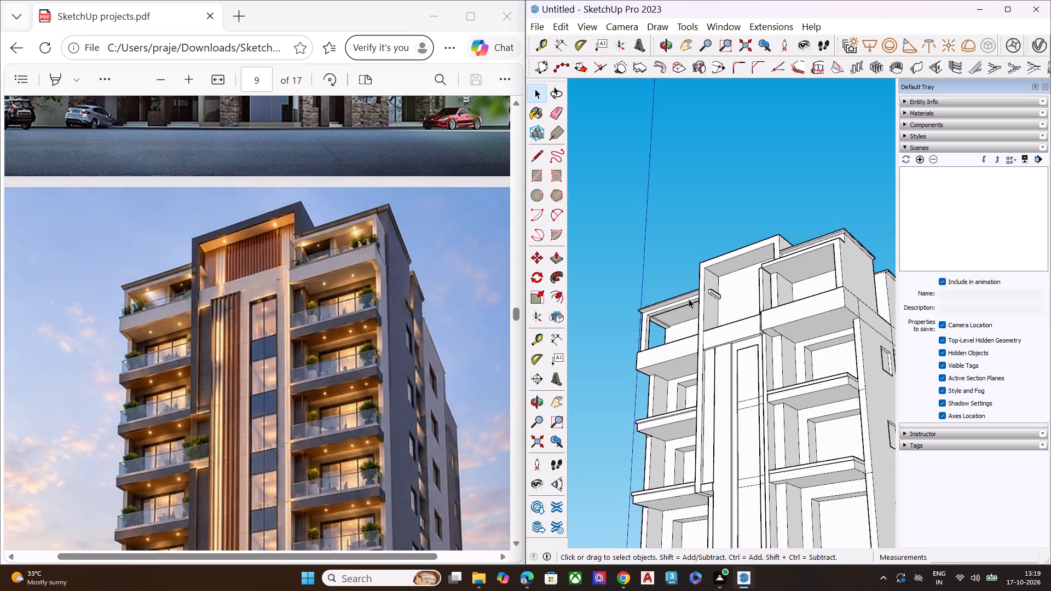
scroll(689, 299, "down", 11)
double_click(864, 327)
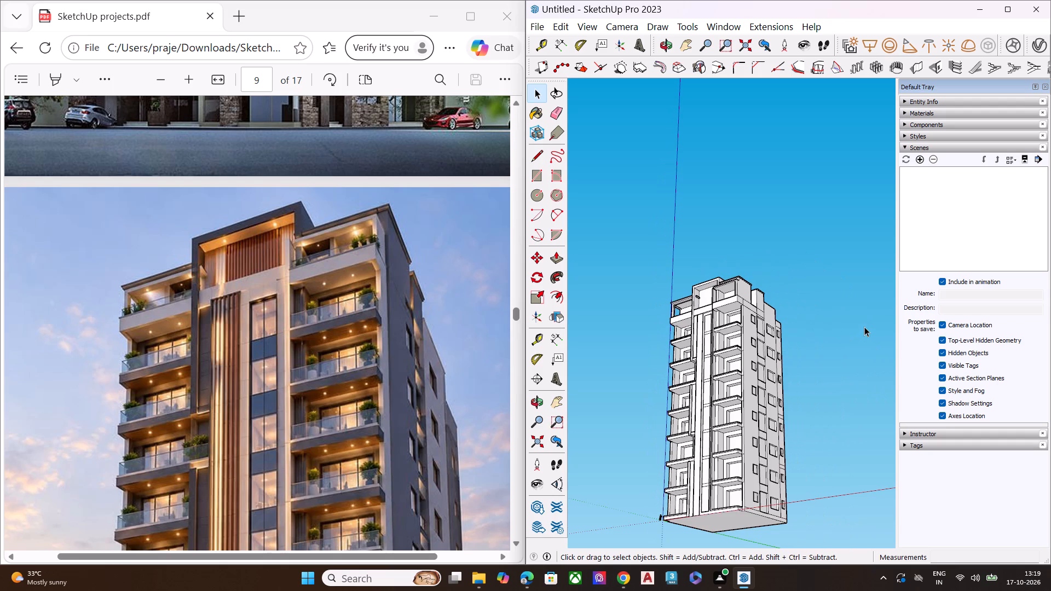
key("space")
left_click(829, 350)
Save the model in the Documents folder under the file name "15 Elevation of G+ Upper Floors".
key("ctrl+s")
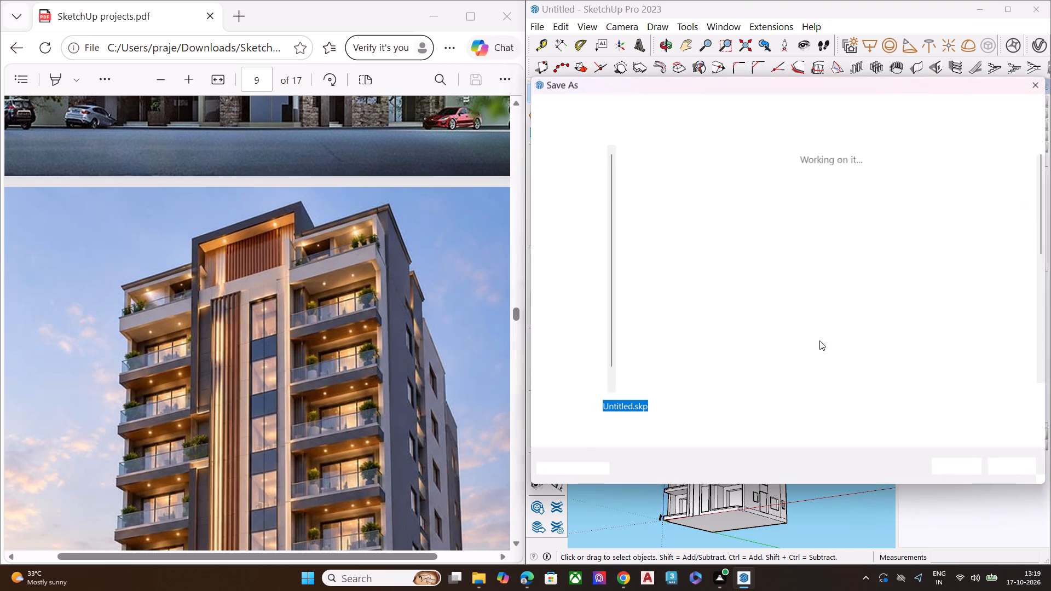
key("BackSpace")
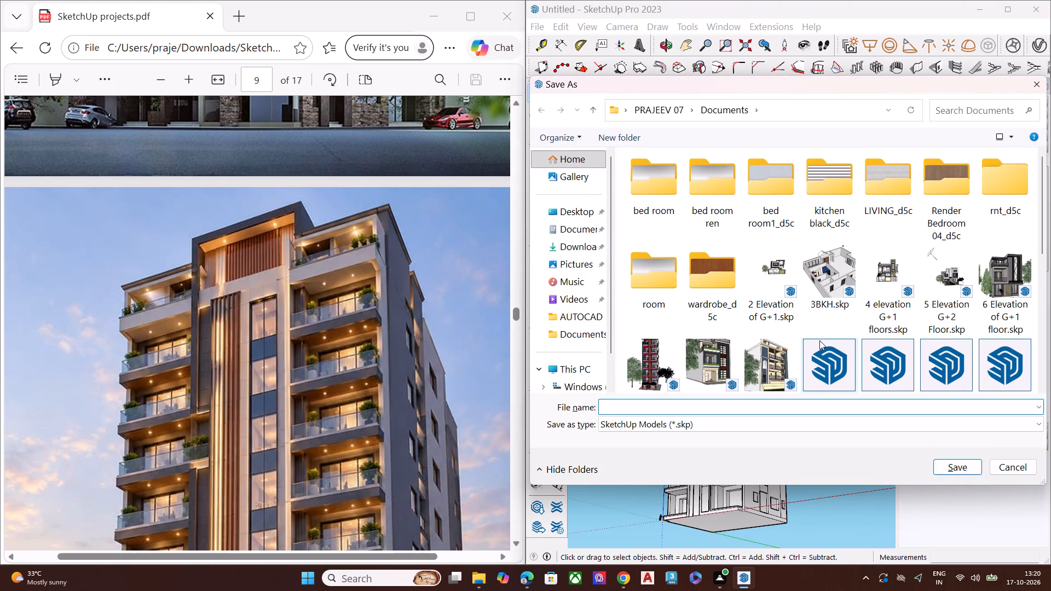
type("14")
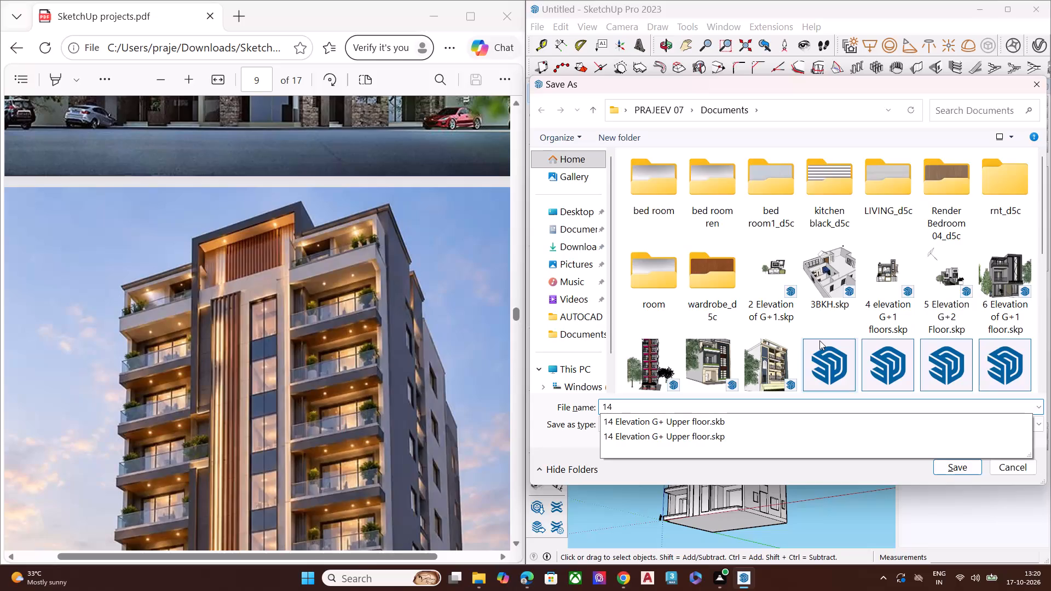
key("BackSpace")
key("BackSpace")
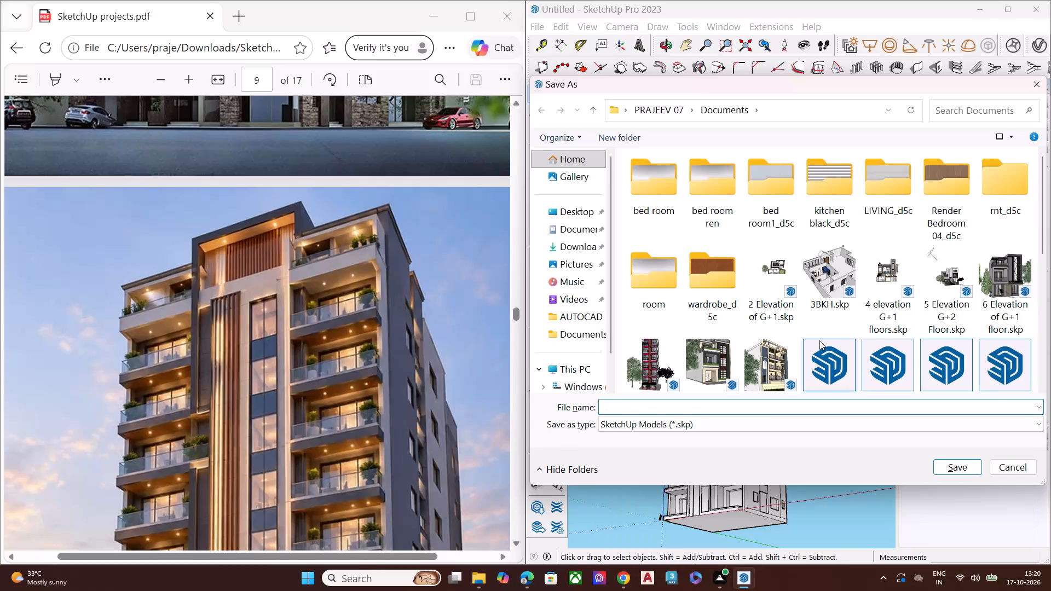
left_click(481, 589)
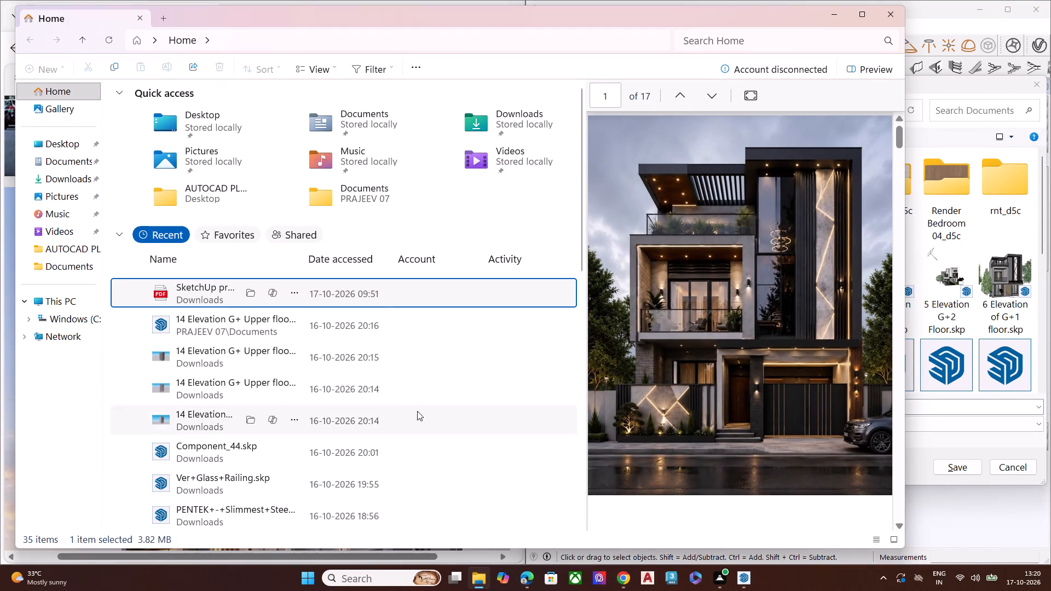
left_click(840, 11)
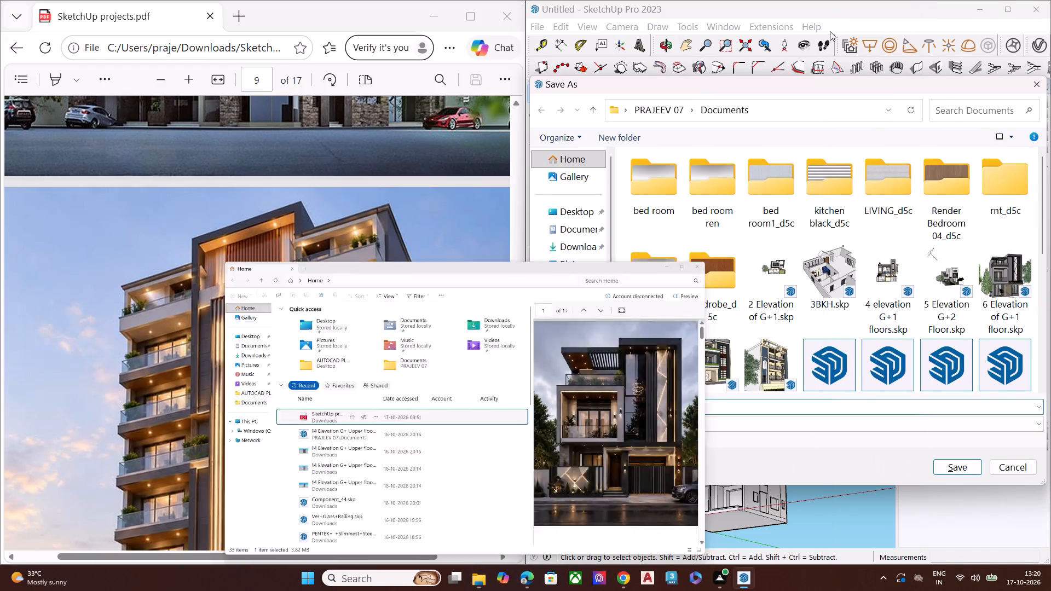
type("15")
key("space")
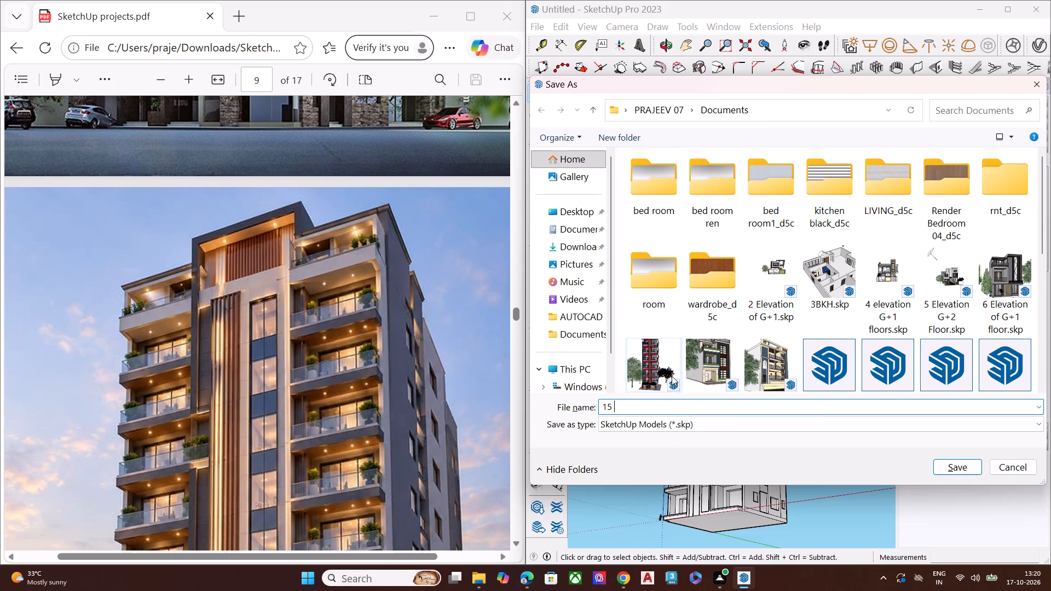
key("shift+e")
key("BackSpace")
key("e")
type("le")
type("va")
type("tion")
key("space")
type("of g")
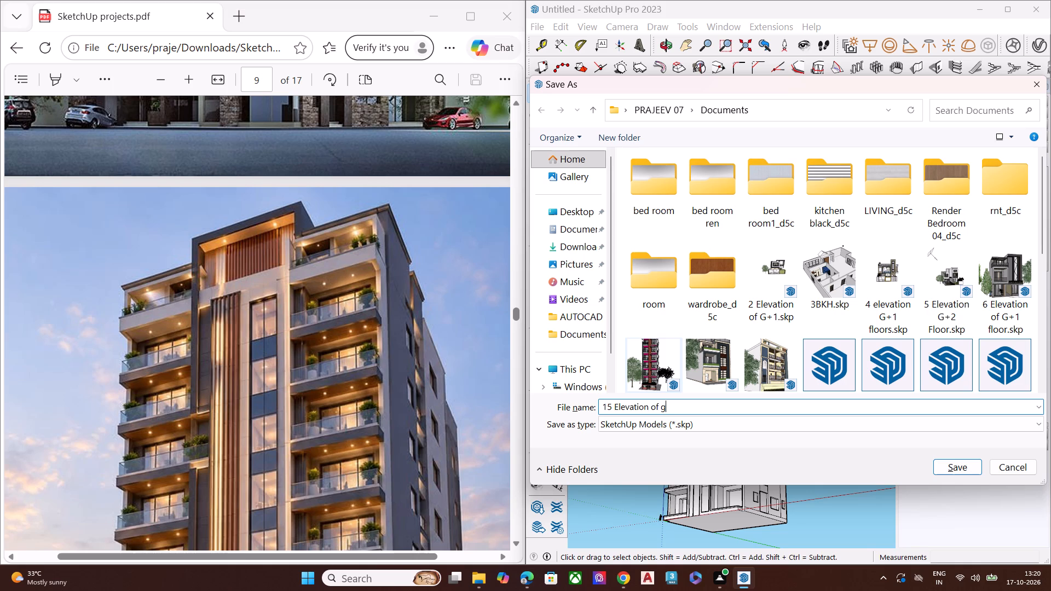
key("shift+plus")
key("BackSpace")
key("BackSpace")
key("shift+g")
key("shift+plus")
key("space")
key("shift+u")
type("pper")
key("space")
key("f")
key("BackSpace")
key("shift+f")
type("loo")
type("rs")
key("Return")
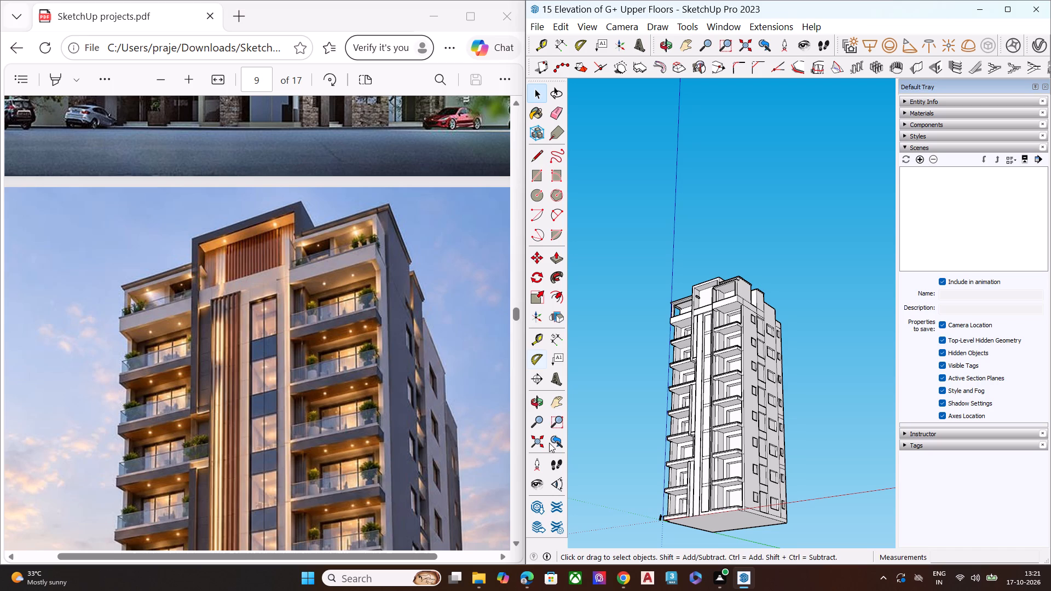
Examine the whole tower's front and side from several angles against the PDF reference image.
scroll(757, 381, "down", 2)
middle_click_drag(768, 409, 773, 448)
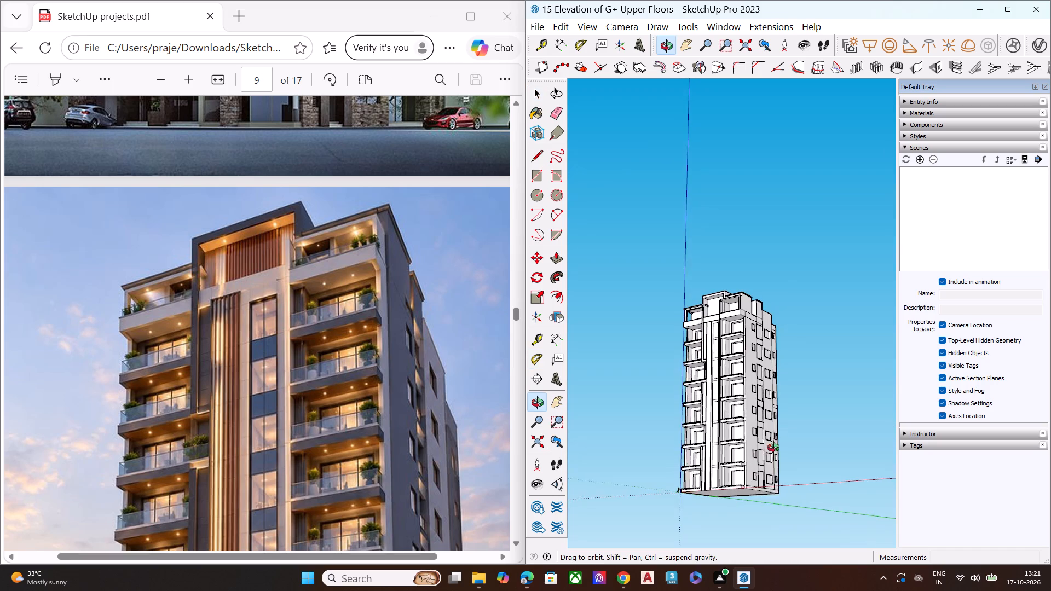
middle_click_drag(773, 448, 772, 464)
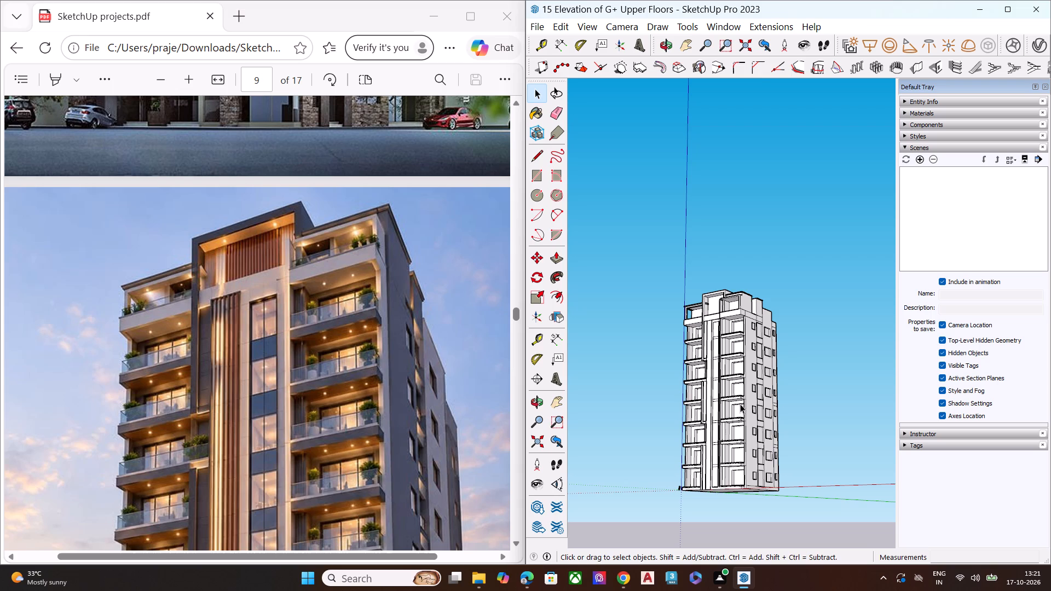
scroll(724, 351, "down", 2)
scroll(724, 351, "up", 1)
scroll(726, 360, "down", 3)
middle_click_drag(777, 412, 733, 495)
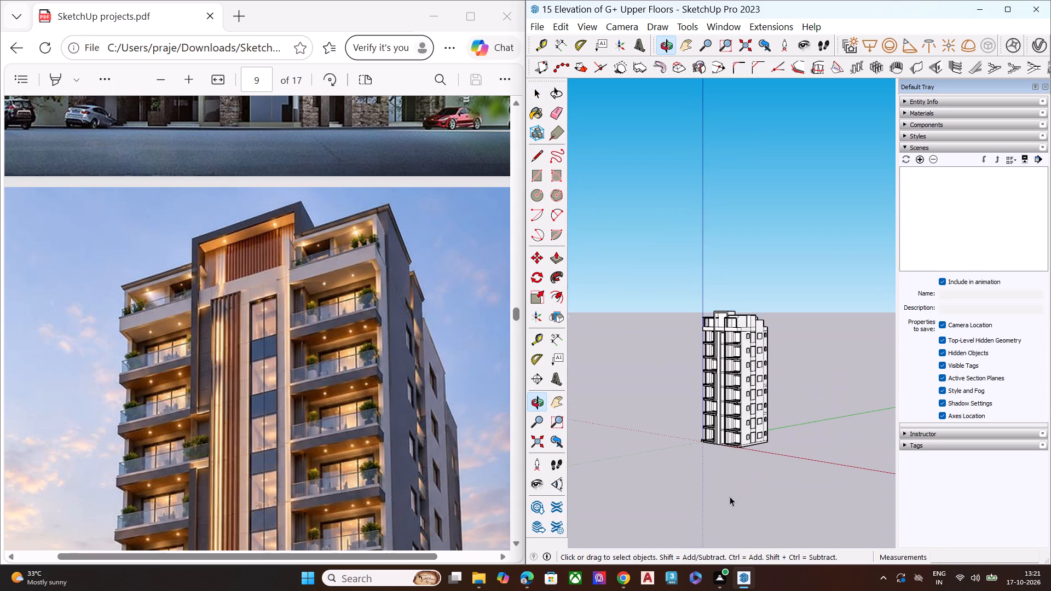
scroll(736, 466, "up", 6)
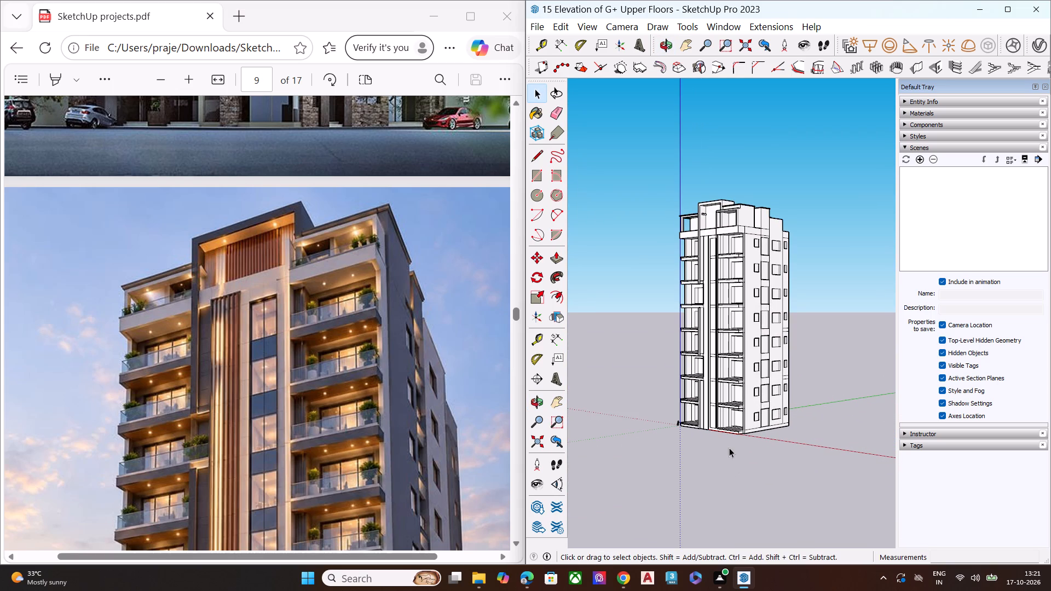
left_click(729, 448)
middle_click_drag(683, 459, 707, 453)
scroll(719, 344, "up", 4)
scroll(712, 304, "down", 1)
scroll(712, 304, "up", 2)
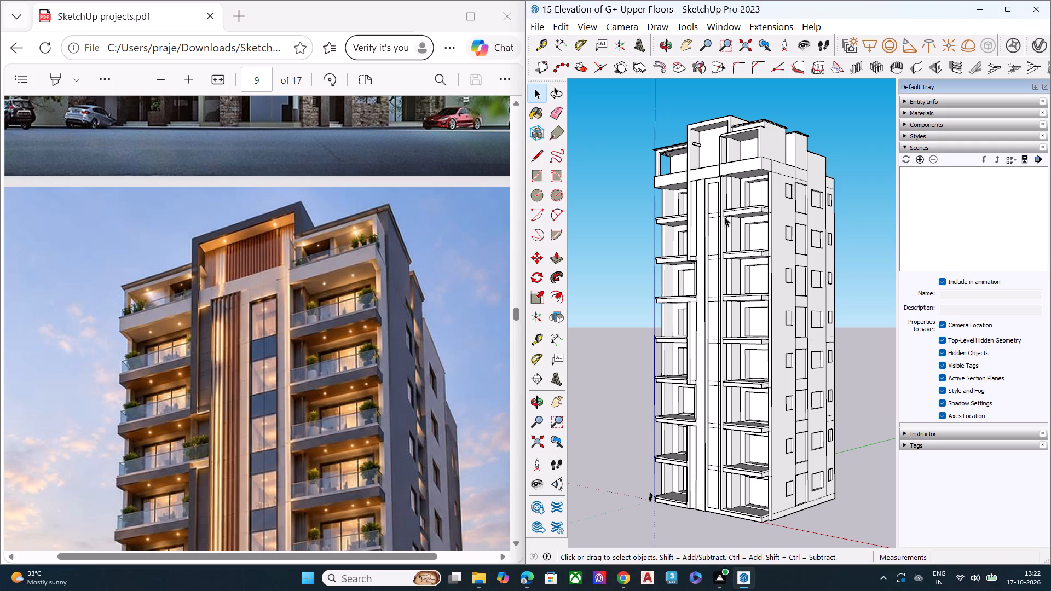
Examine the right top-floor balcony's roof edge and the recessed band beneath it.
scroll(706, 245, "down", 4)
middle_click_drag(706, 334, 742, 274)
middle_click_drag(743, 243, 737, 375)
scroll(746, 125, "up", 7)
scroll(735, 222, "up", 8)
scroll(741, 230, "down", 3)
scroll(741, 230, "up", 2)
scroll(741, 230, "down", 2)
scroll(741, 230, "up", 8)
scroll(748, 232, "down", 1)
scroll(748, 232, "up", 2)
left_click(748, 234)
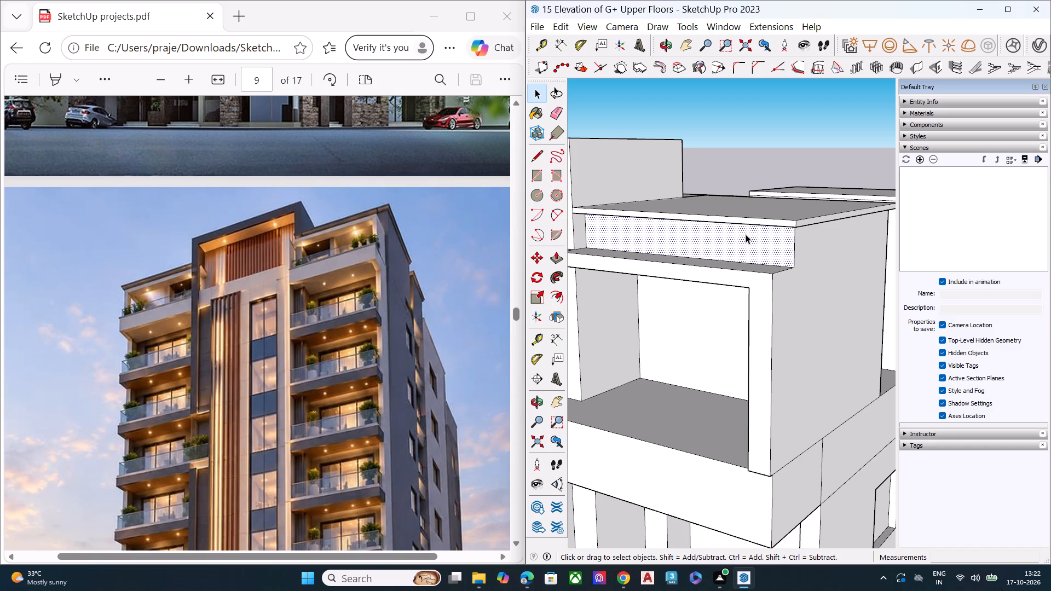
scroll(645, 270, "down", 2)
scroll(645, 270, "up", 1)
scroll(645, 270, "down", 14)
left_click(786, 171)
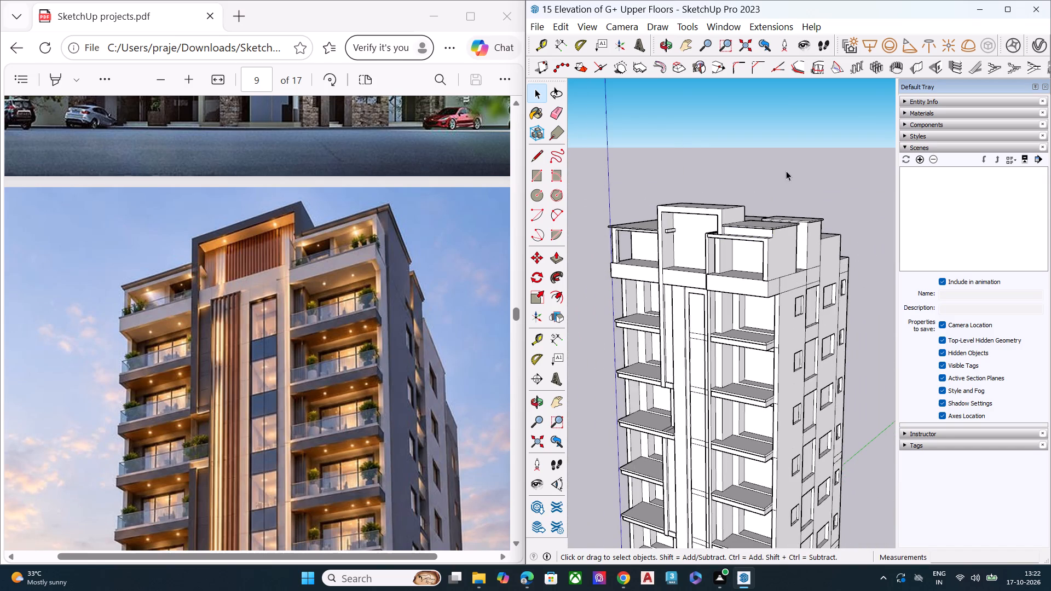
Draw a line across the left top-floor balcony's underside, from the side wall's inner corner to the front edge.
scroll(649, 194, "down", 13)
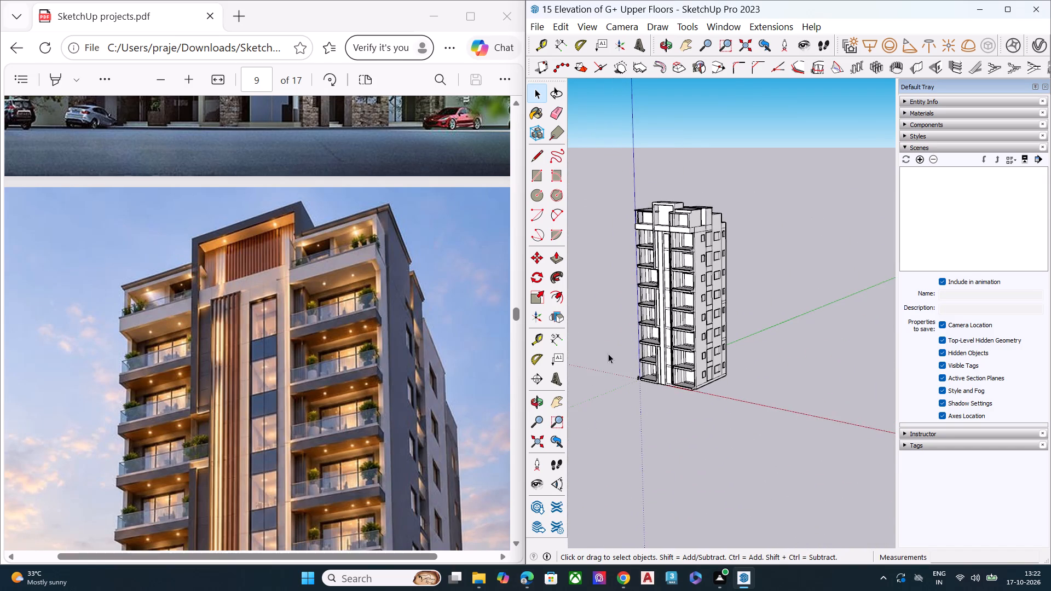
middle_click_drag(608, 351, 637, 187)
scroll(645, 279, "up", 6)
scroll(649, 292, "down", 1)
scroll(649, 292, "up", 1)
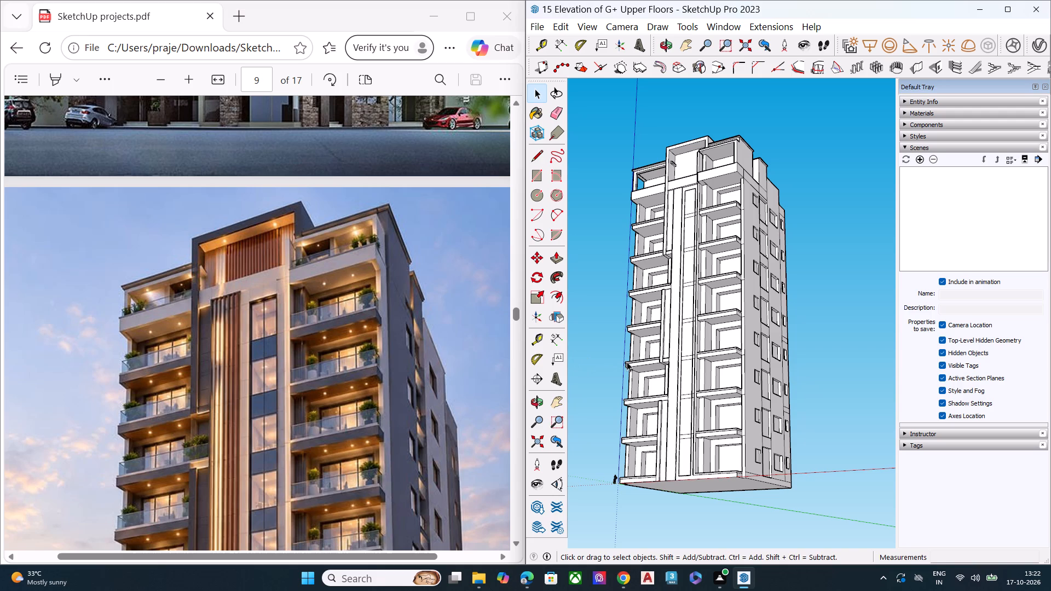
scroll(639, 192, "up", 6)
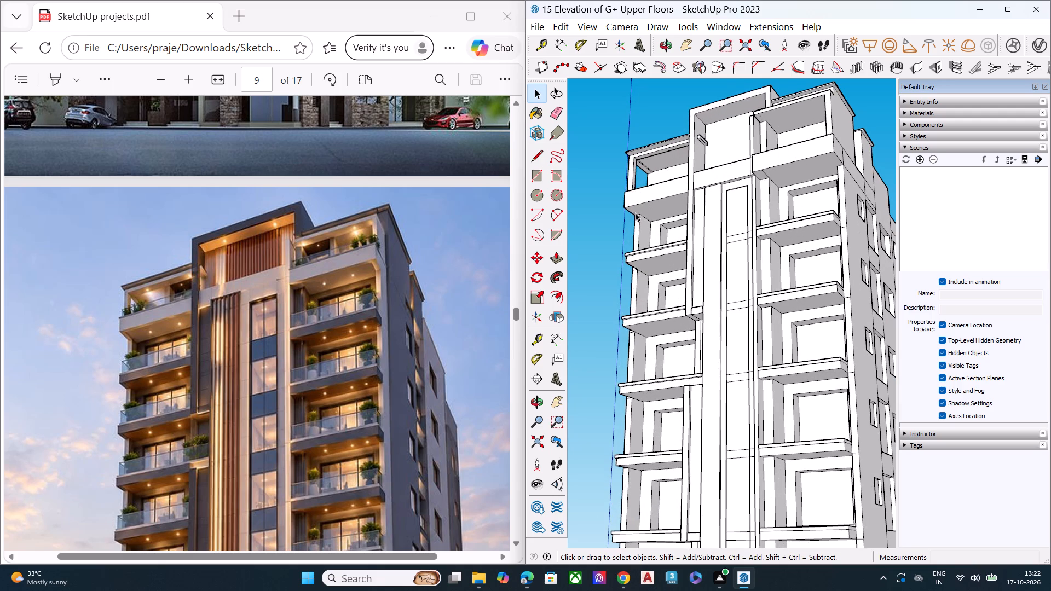
middle_click_drag(639, 219, 667, 160)
scroll(618, 227, "up", 3)
scroll(614, 231, "down", 1)
scroll(614, 231, "up", 5)
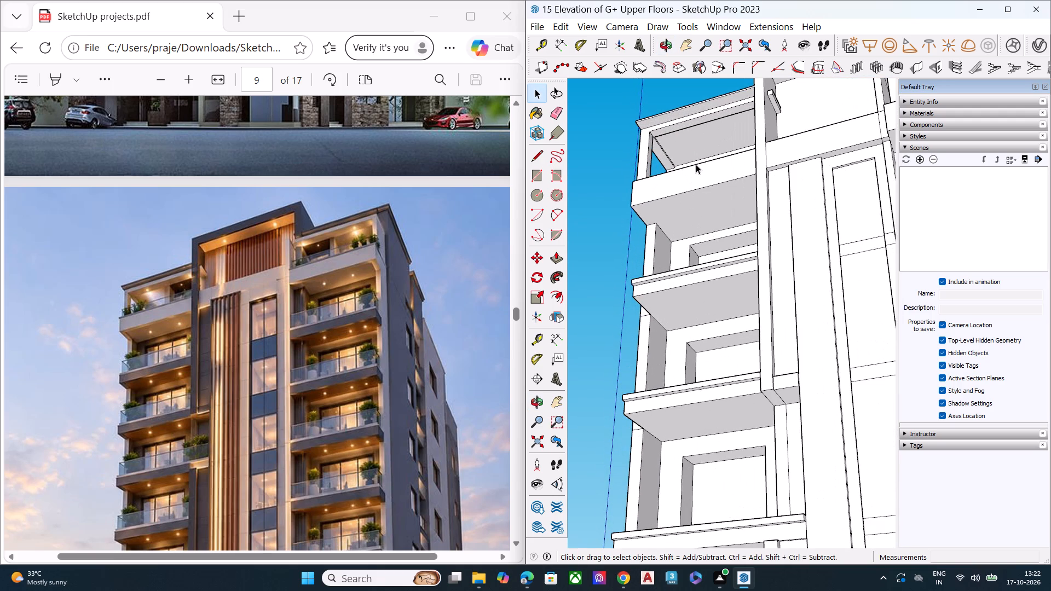
scroll(674, 159, "down", 1)
scroll(674, 159, "up", 4)
scroll(648, 242, "up", 3)
scroll(644, 247, "down", 1)
scroll(642, 251, "up", 4)
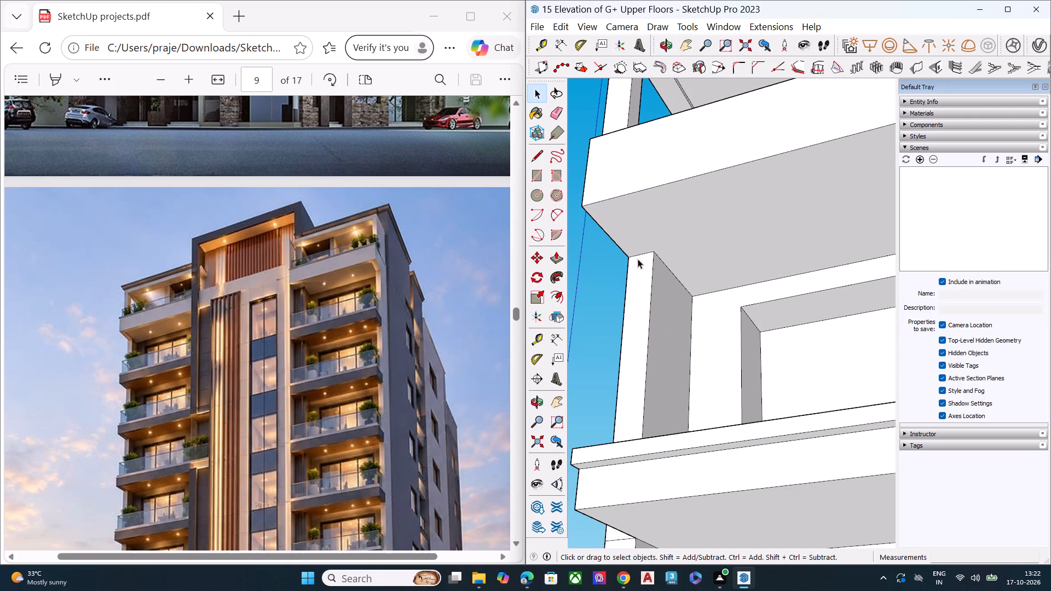
key("l")
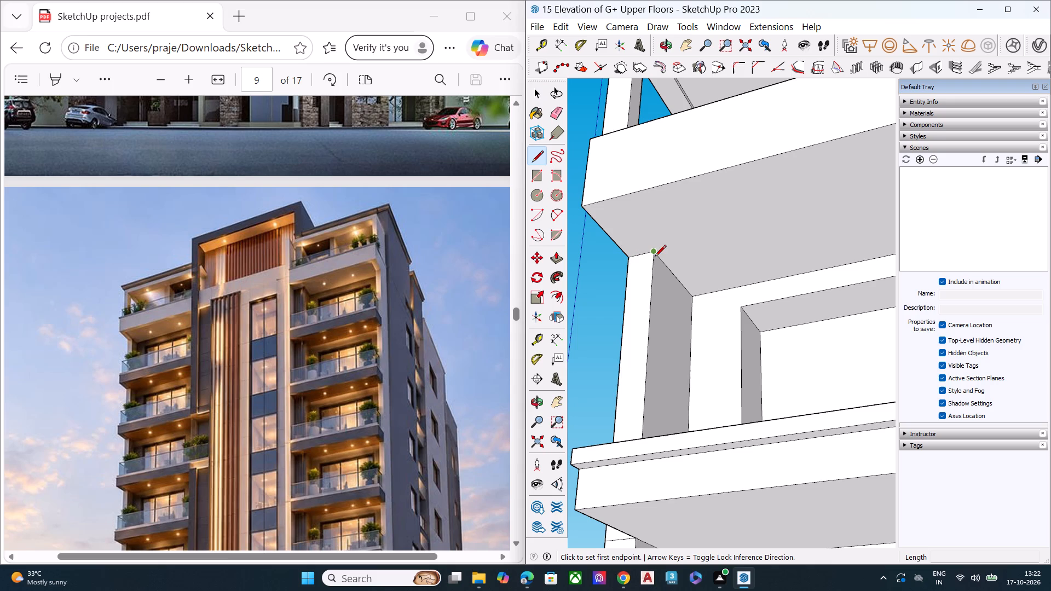
left_click(654, 253)
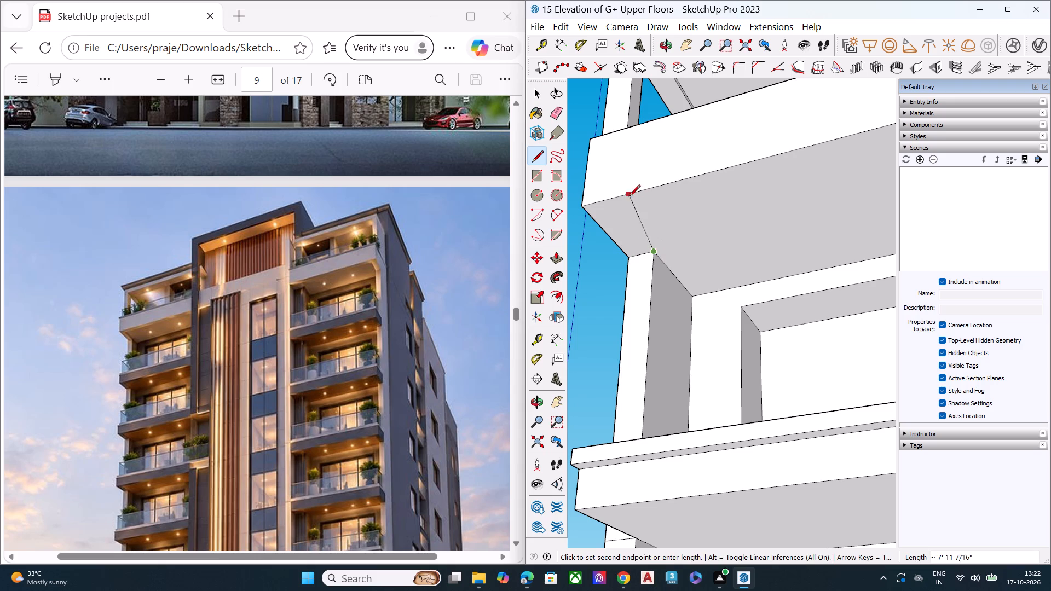
left_click(605, 203)
key("space")
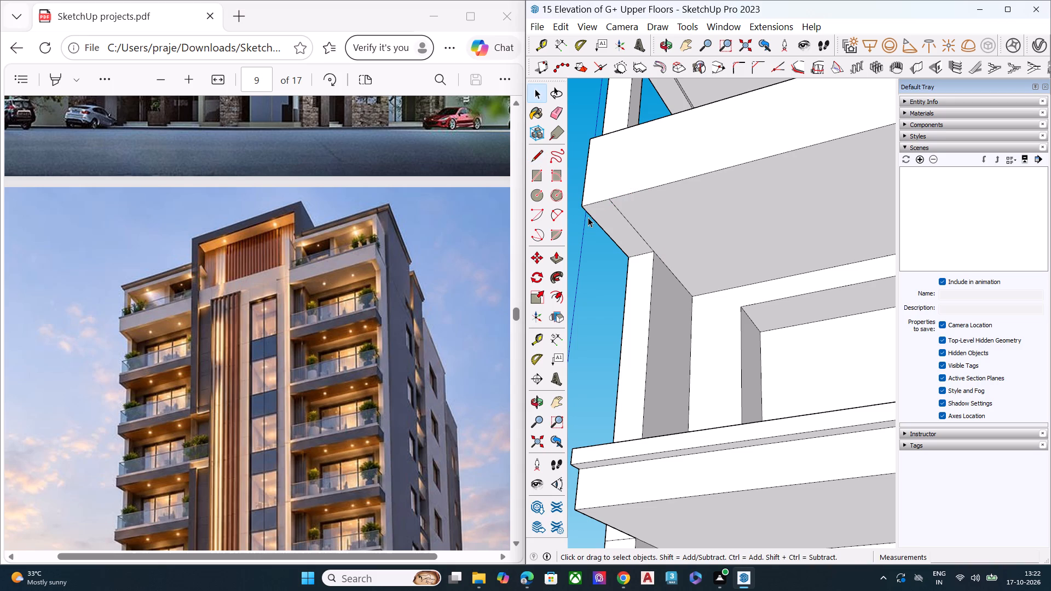
Draw a line about 27' 10" long on the same underside, parallel to the front edge, from the cross line to the central pier.
key("l")
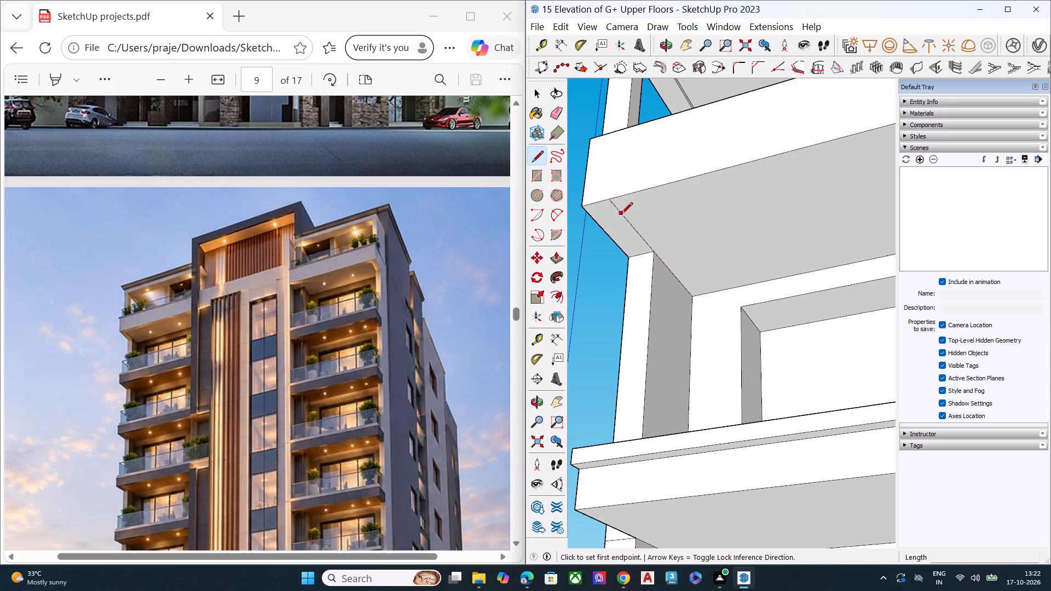
left_click(621, 215)
scroll(564, 226, "down", 10)
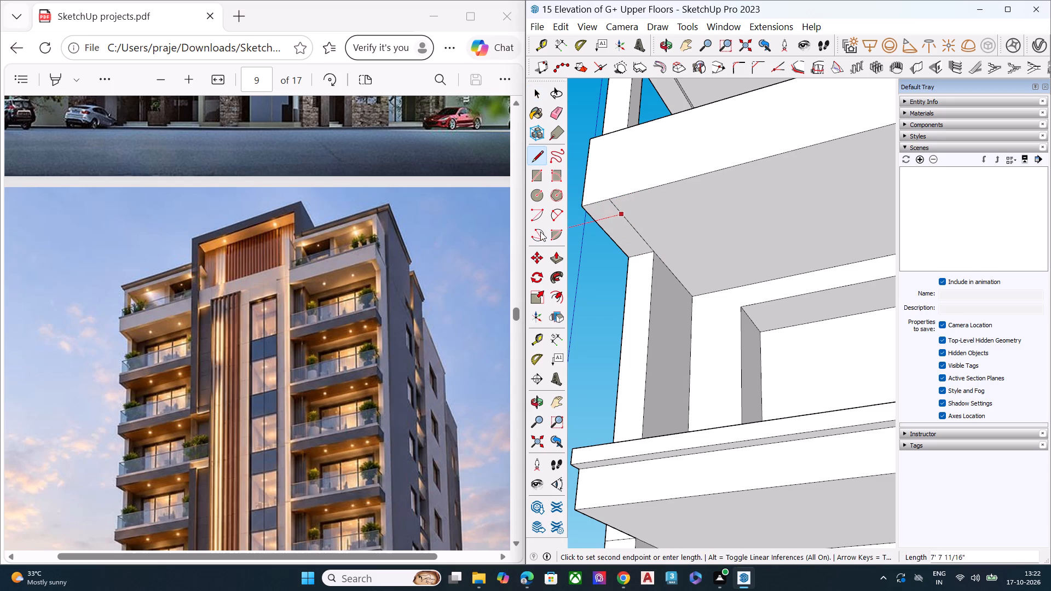
scroll(620, 234, "down", 14)
middle_click_drag(644, 236, 835, 151)
scroll(742, 207, "up", 4)
scroll(723, 221, "down", 1)
scroll(721, 221, "up", 2)
left_click(740, 216)
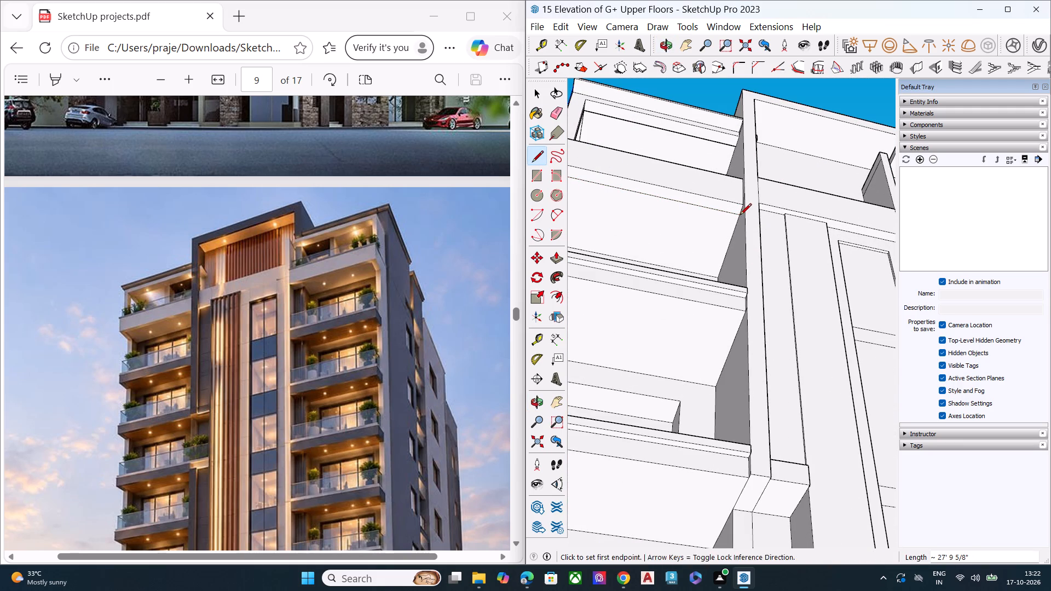
key("space")
Push the enclosed panel of the left top-floor balcony's underside upward to form a recess.
scroll(734, 225, "down", 4)
left_click(685, 228)
middle_click_drag(685, 227, 501, 253)
scroll(606, 263, "down", 1)
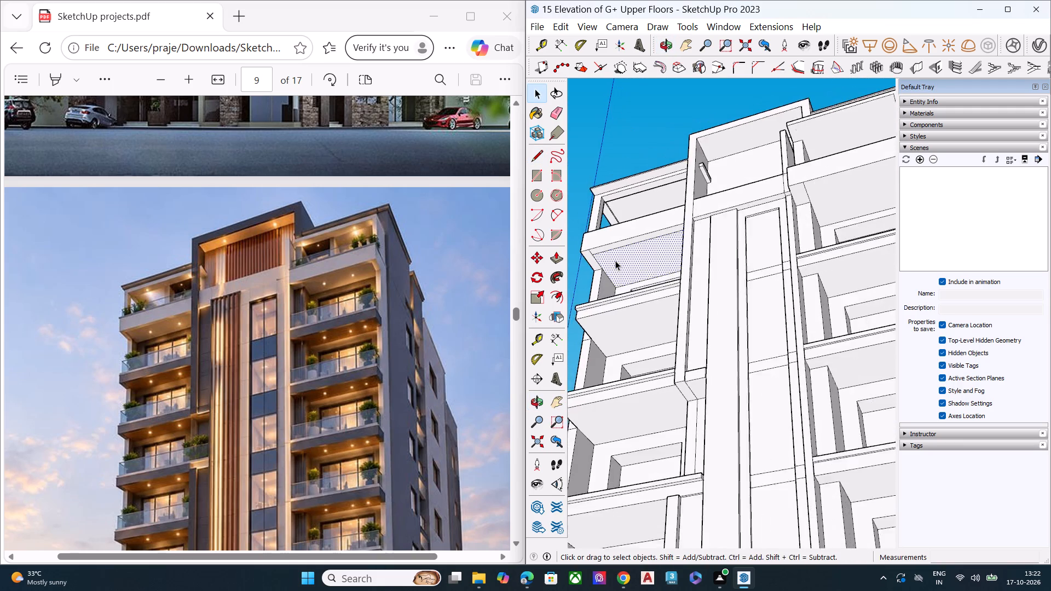
scroll(615, 260, "up", 4)
scroll(615, 260, "down", 1)
scroll(615, 260, "up", 6)
key("p")
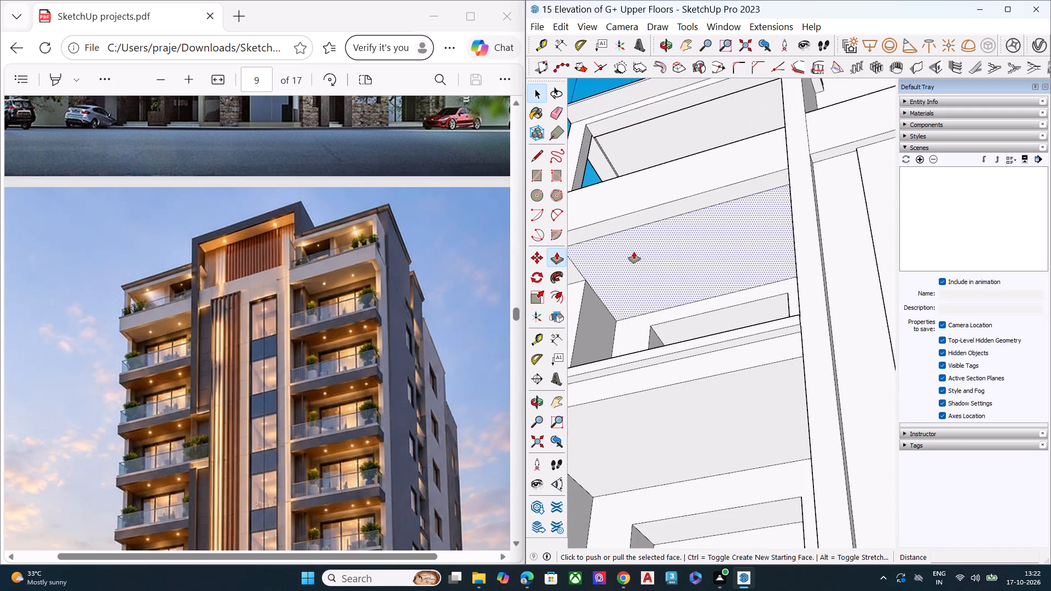
left_click(634, 252)
left_click(640, 247)
key("space")
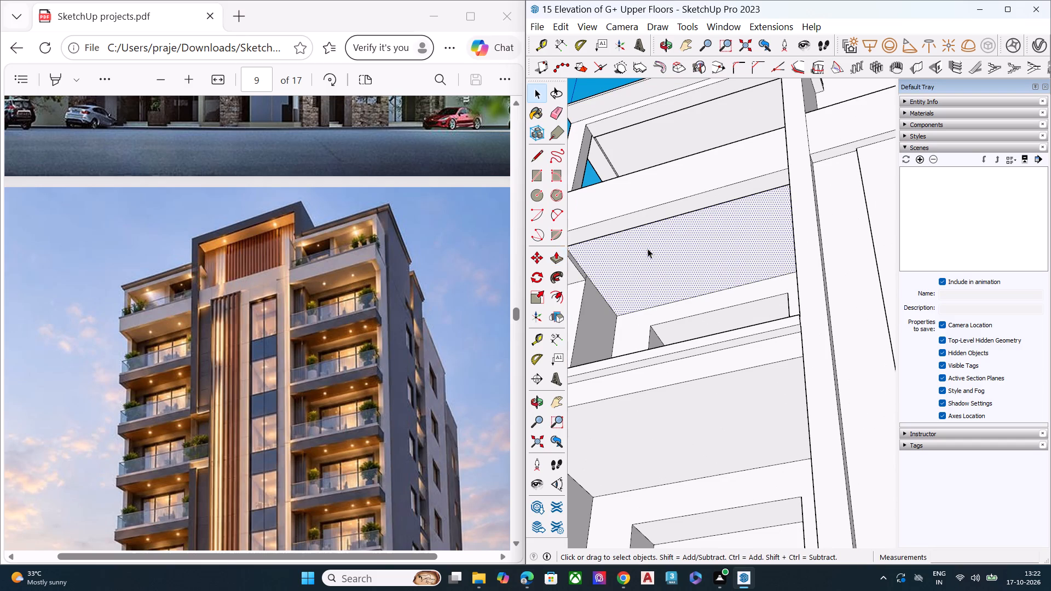
Pull the recessed underside panel back down by about 5 5/8" to make the recess shallower.
scroll(650, 253, "down", 4)
middle_click_drag(714, 293, 611, 317)
scroll(587, 297, "up", 10)
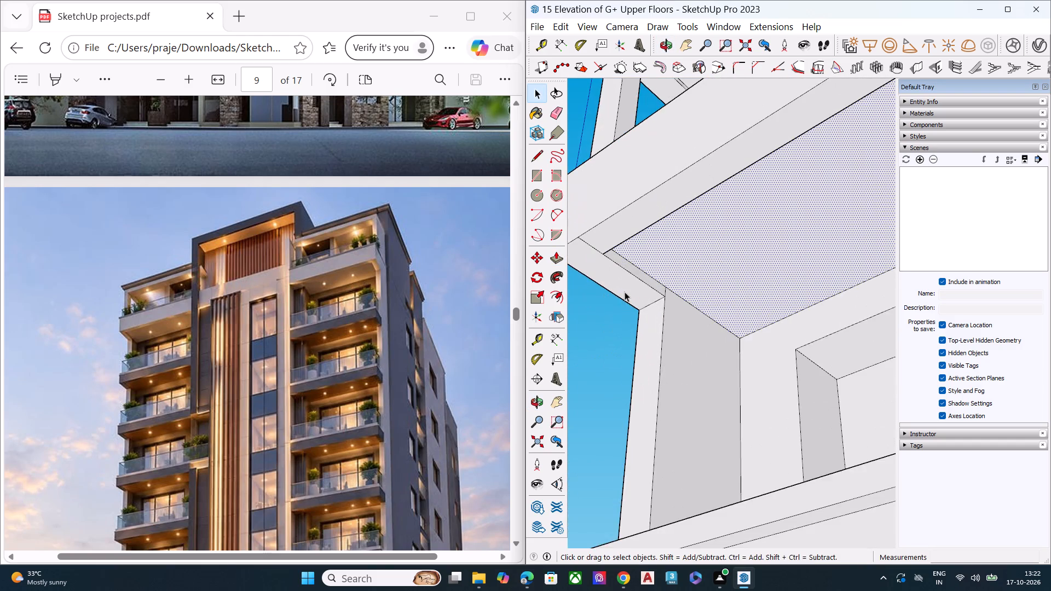
scroll(626, 292, "up", 6)
scroll(676, 290, "down", 6)
scroll(686, 273, "up", 3)
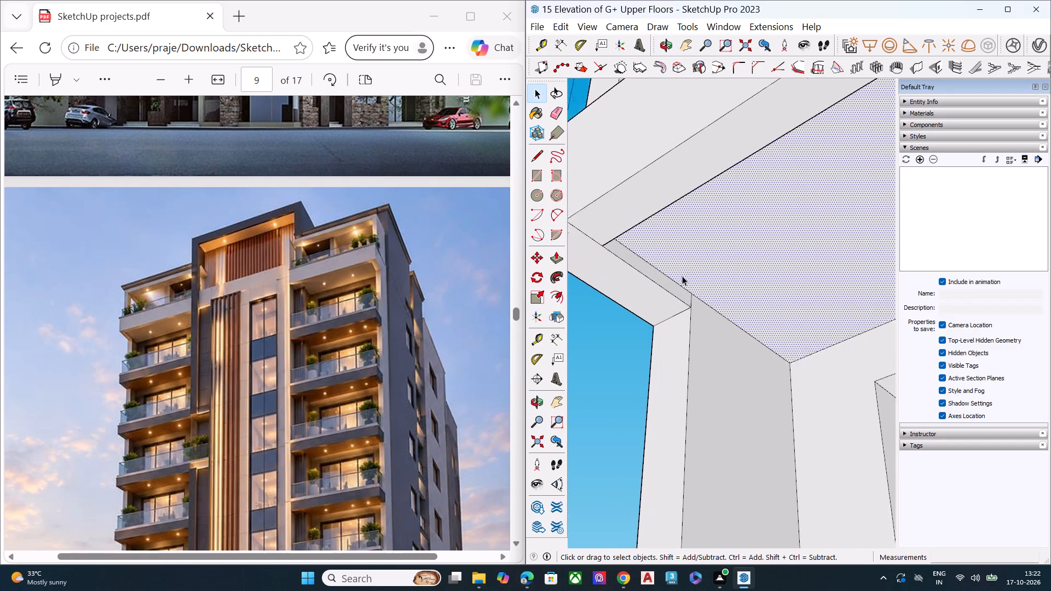
scroll(682, 276, "up", 2)
key("p")
left_click(697, 269)
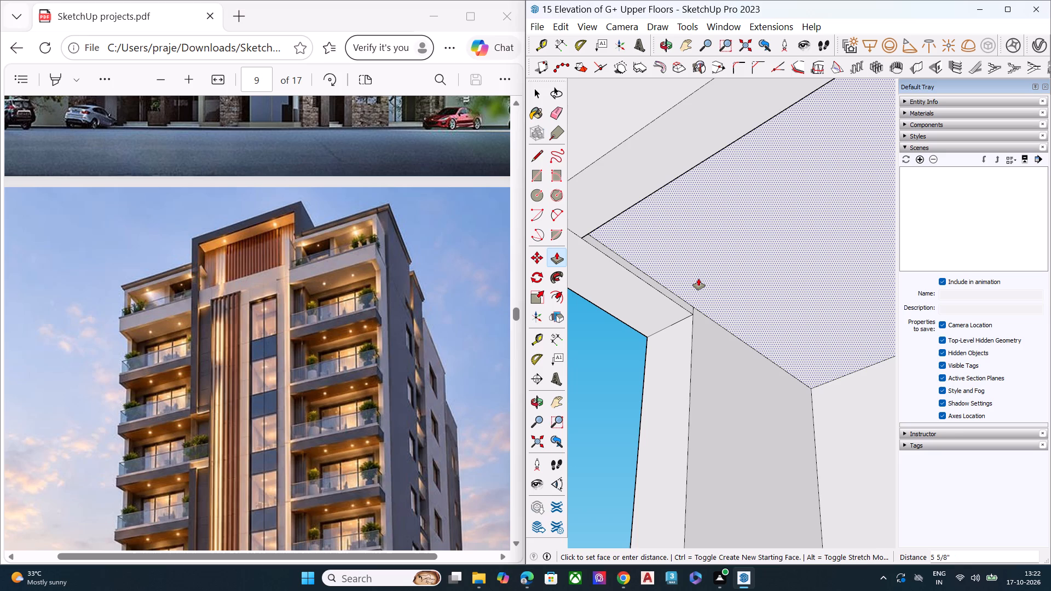
left_click(698, 281)
key("space")
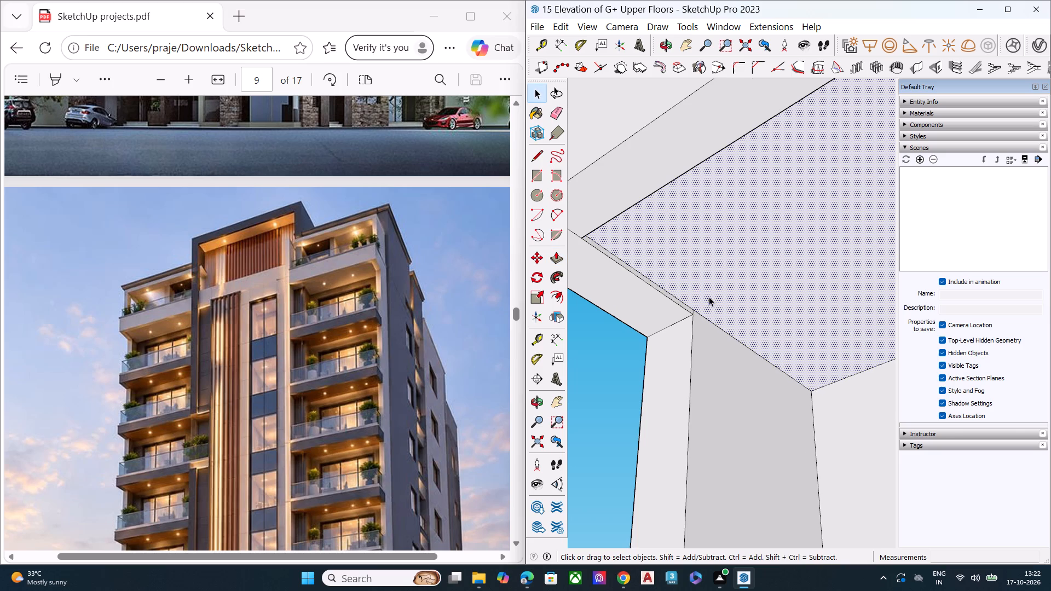
Push the left top-floor balcony's recessed underside panel slightly further up.
scroll(709, 297, "down", 6)
left_click(584, 202)
scroll(644, 211, "down", 4)
scroll(644, 214, "up", 1)
scroll(644, 214, "down", 13)
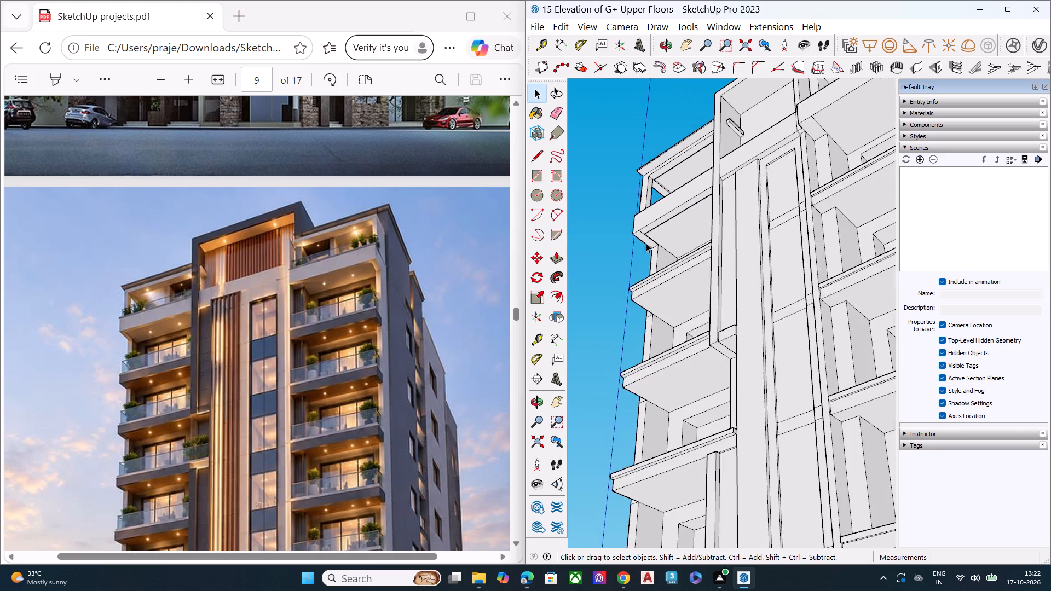
scroll(646, 243, "down", 1)
middle_click_drag(672, 299, 703, 286)
scroll(685, 251, "up", 3)
scroll(661, 234, "down", 1)
scroll(659, 233, "up", 5)
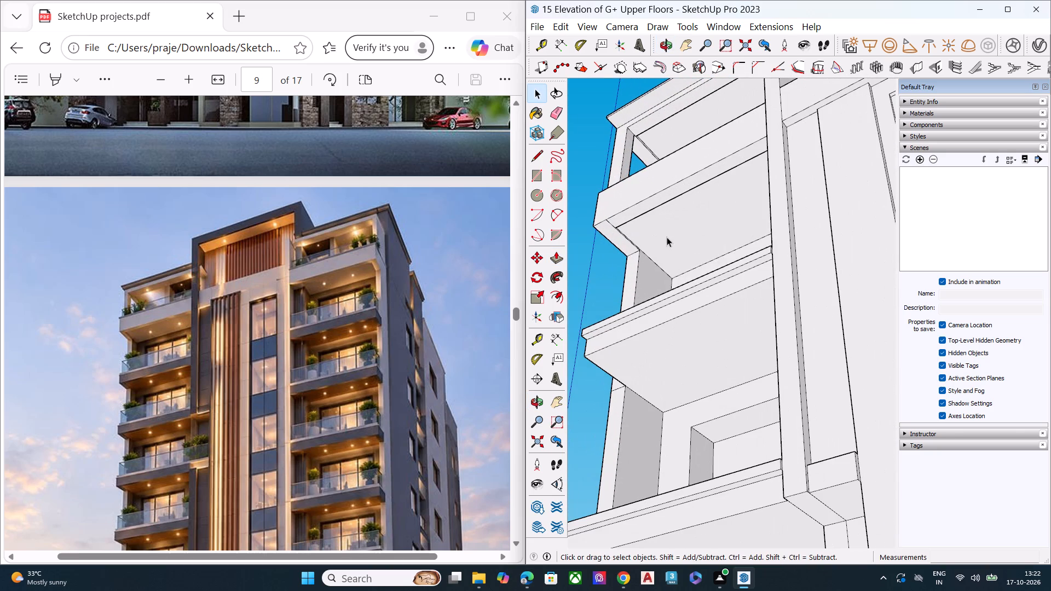
left_click(667, 237)
key("p")
left_click(665, 237)
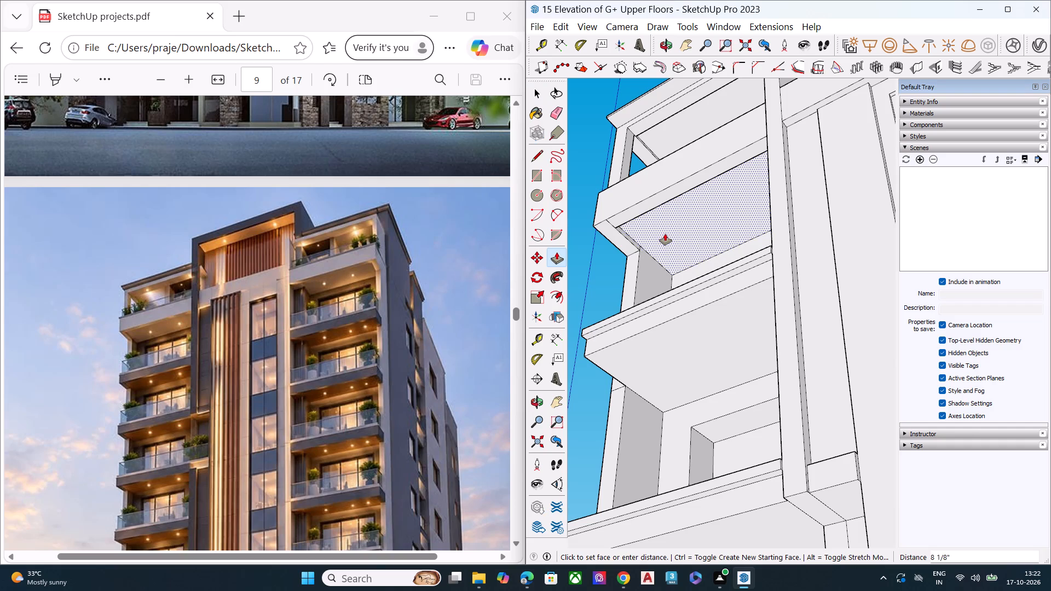
left_click(667, 234)
key("space")
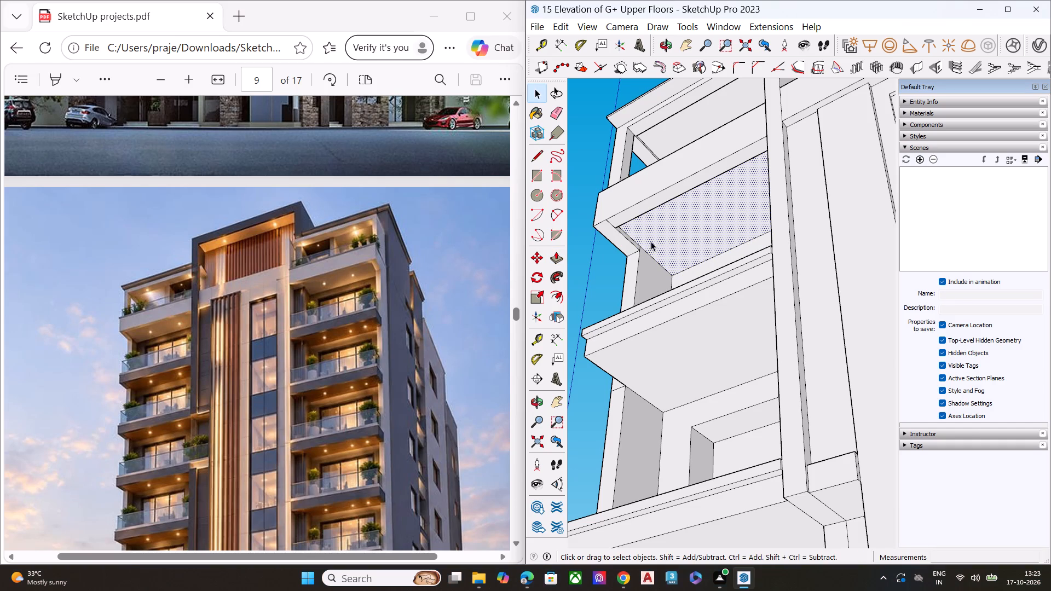
Erase the leftover line segments at the recess's outer corners, beside the side wall and at the front edge.
left_click(587, 152)
scroll(655, 241, "up", 7)
key("e")
scroll(617, 244, "up", 3)
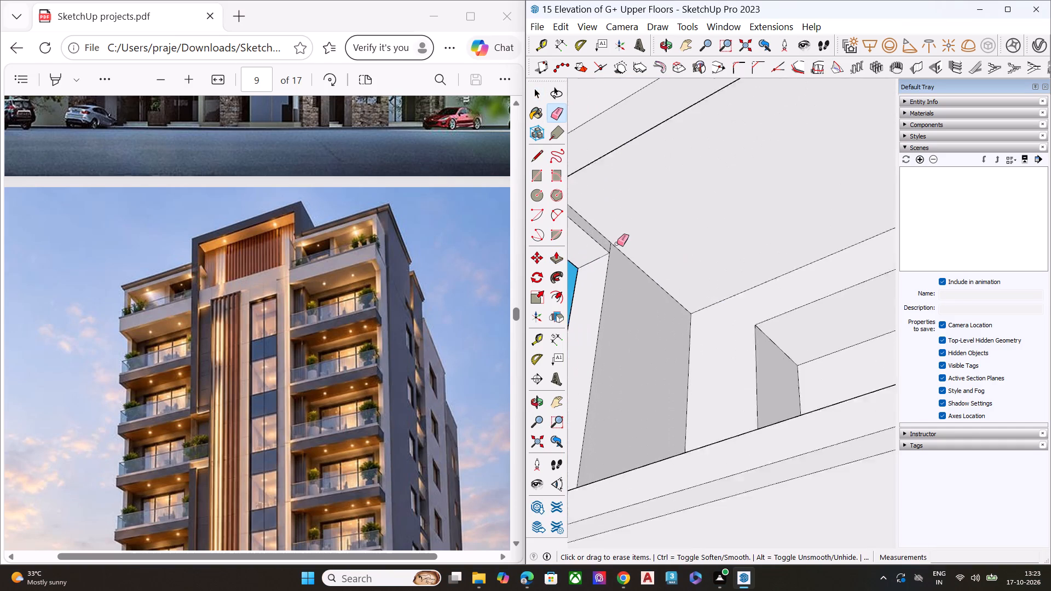
scroll(617, 244, "up", 3)
scroll(617, 244, "down", 1)
scroll(617, 244, "up", 2)
left_click(607, 248)
scroll(676, 258, "down", 10)
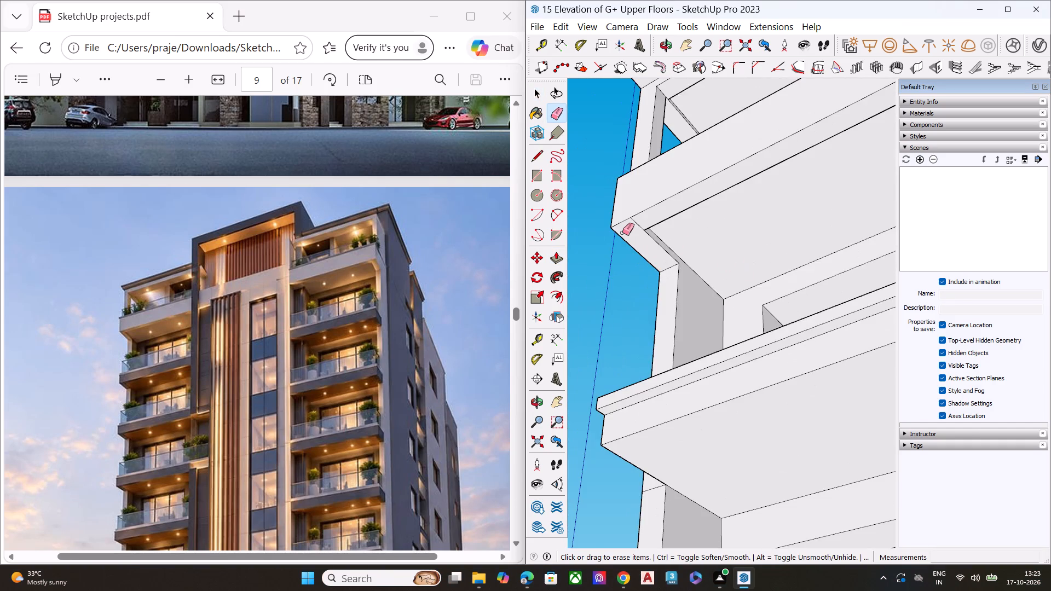
scroll(622, 233, "up", 7)
left_click(648, 208)
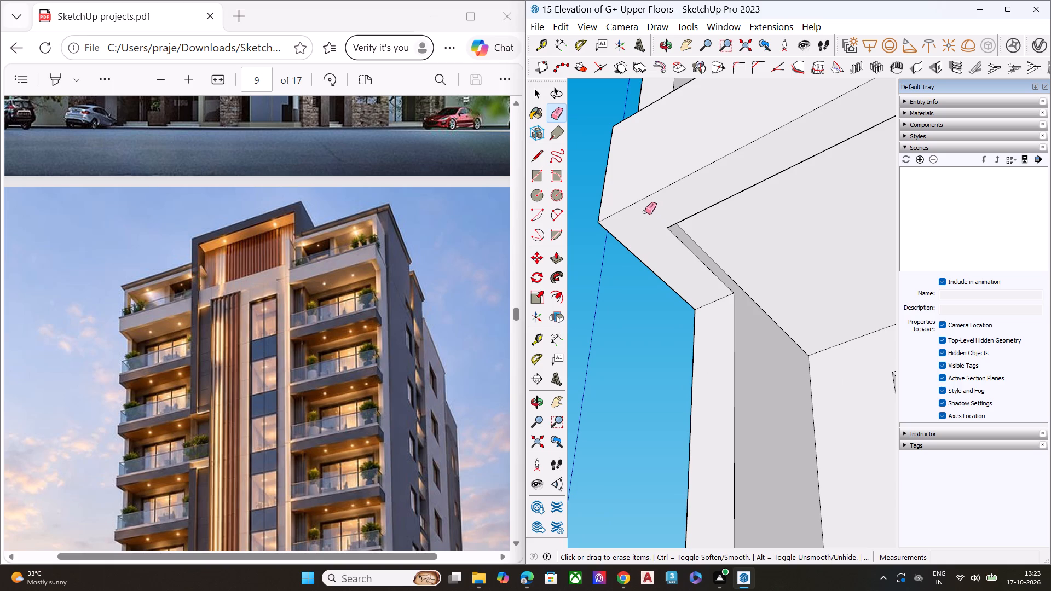
key("space")
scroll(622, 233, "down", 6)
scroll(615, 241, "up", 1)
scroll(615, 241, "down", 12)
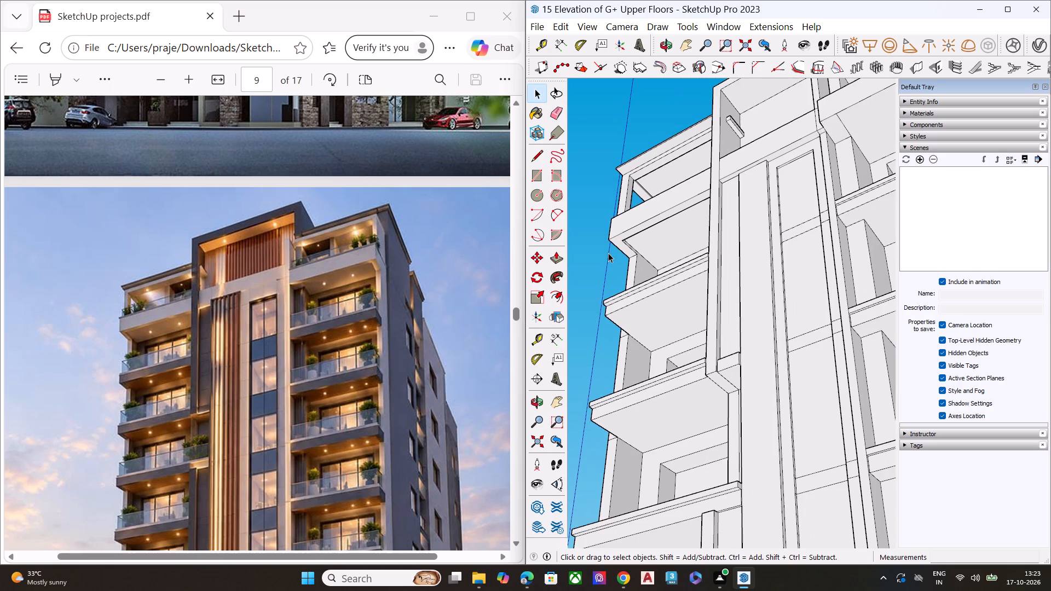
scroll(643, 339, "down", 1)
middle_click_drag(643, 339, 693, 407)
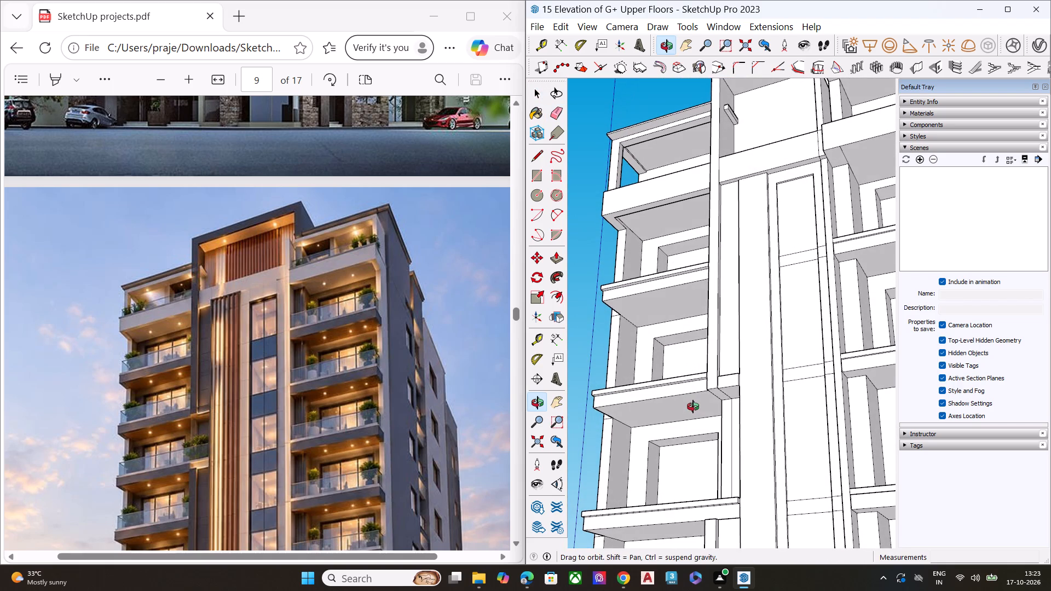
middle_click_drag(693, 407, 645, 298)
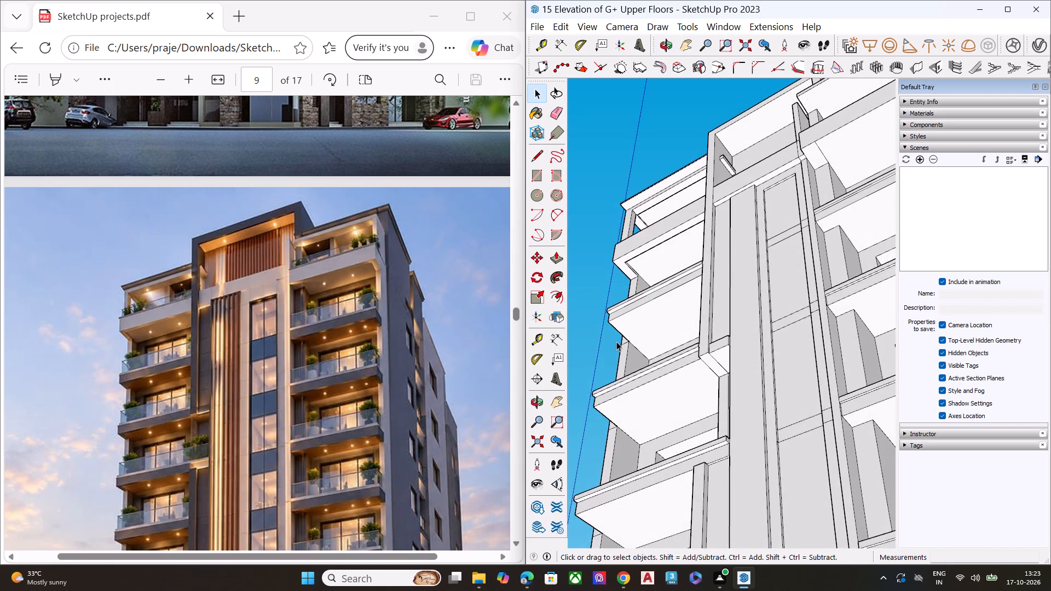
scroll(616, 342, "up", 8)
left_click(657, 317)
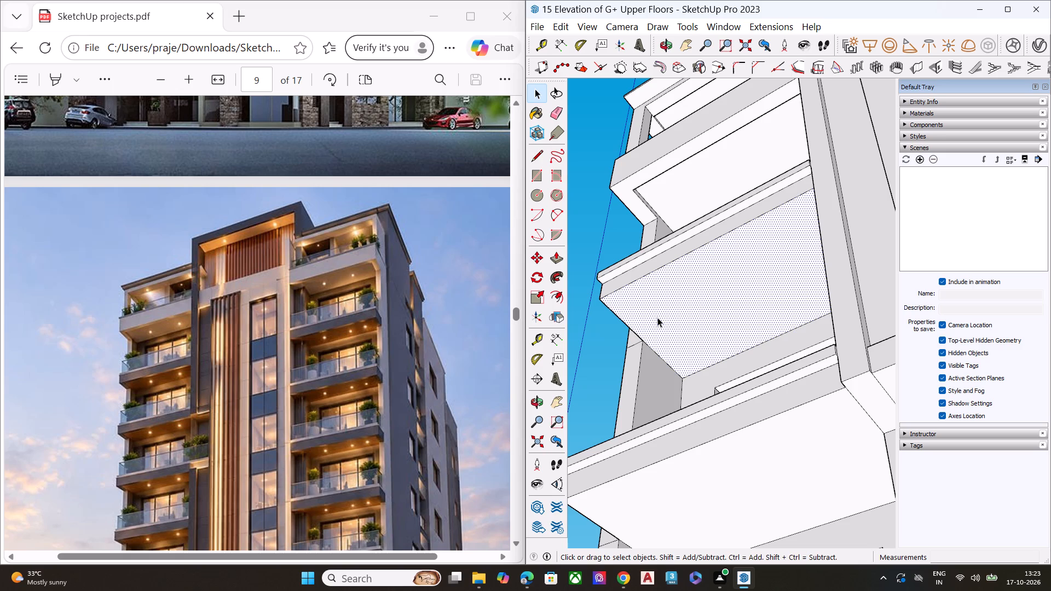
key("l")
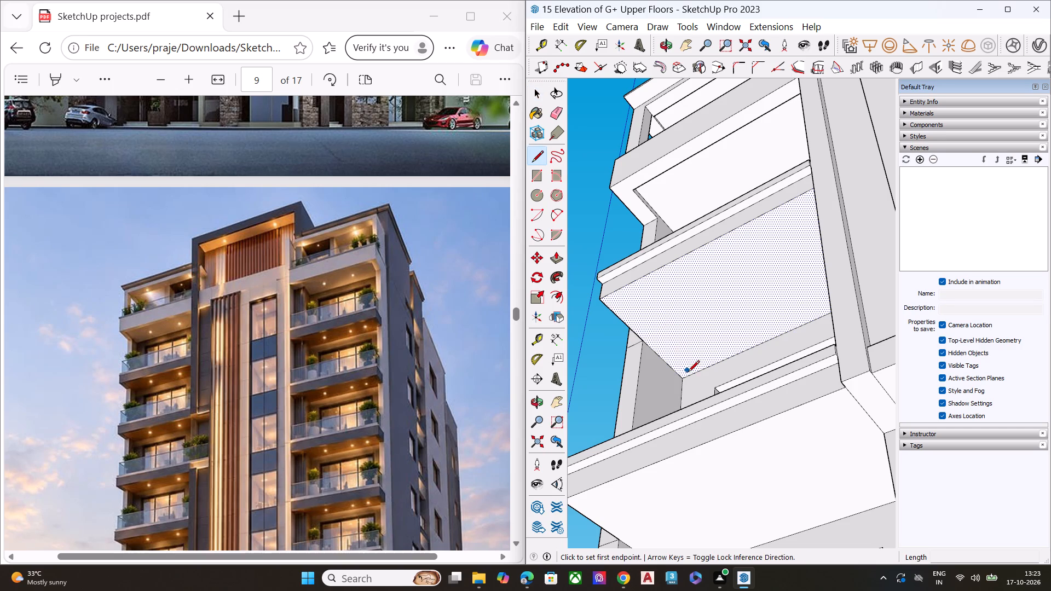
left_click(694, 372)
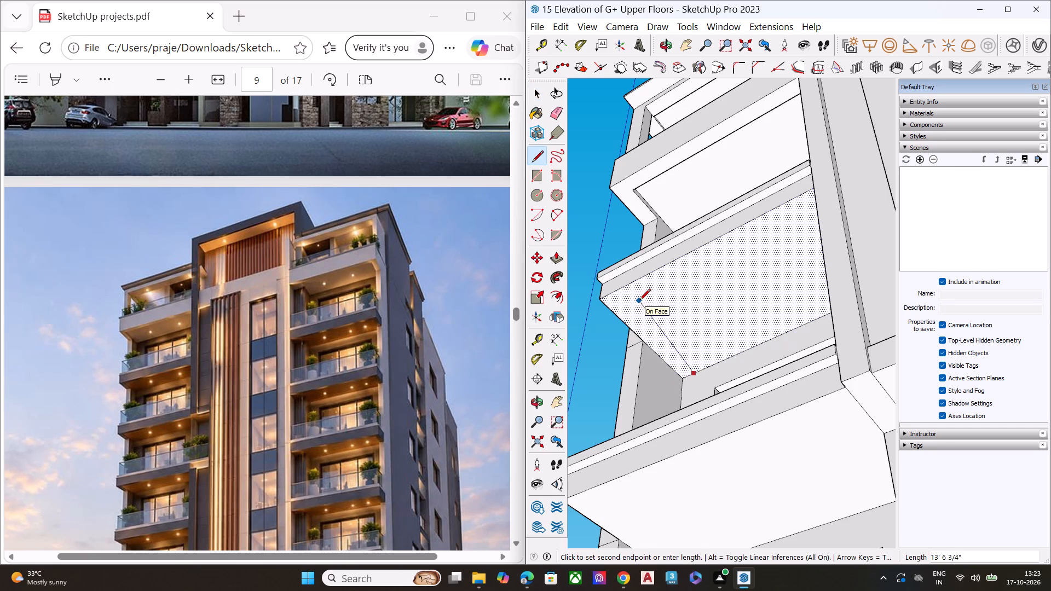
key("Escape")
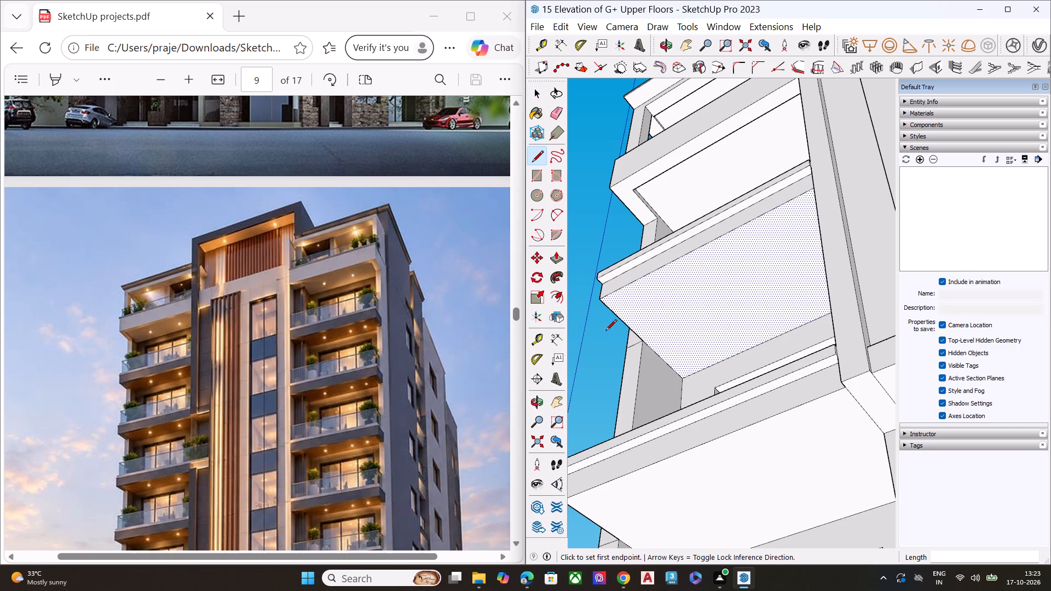
Push/Pull the end face of the beam beneath the left balcony slab outward to the side wall's outer edge.
scroll(151, 404, "down", 2)
middle_click_drag(669, 264, 718, 370)
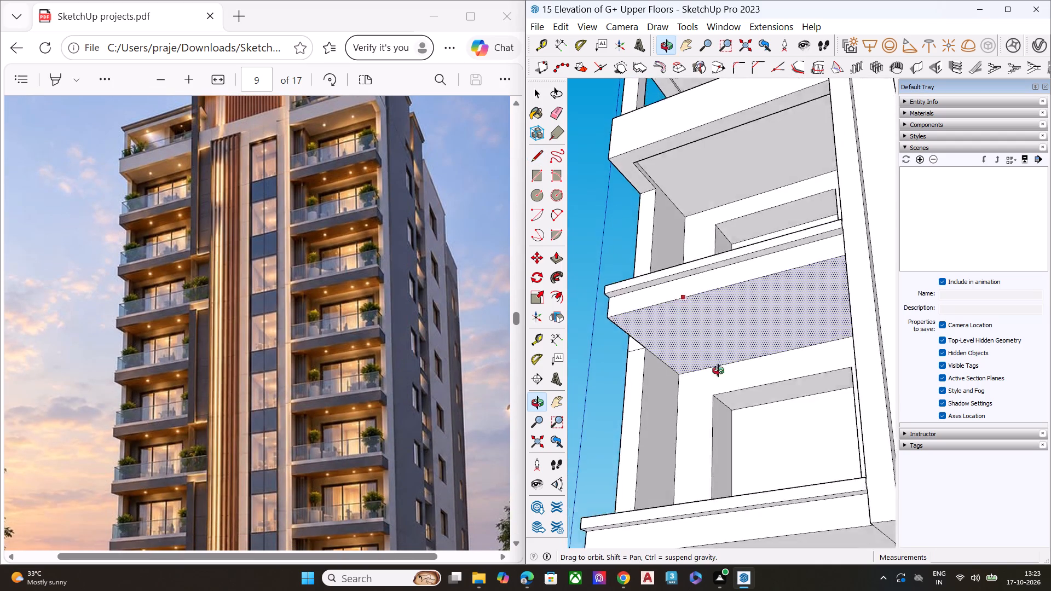
middle_click_drag(718, 370, 1003, 459)
scroll(721, 306, "up", 6)
key("space")
left_click(724, 394)
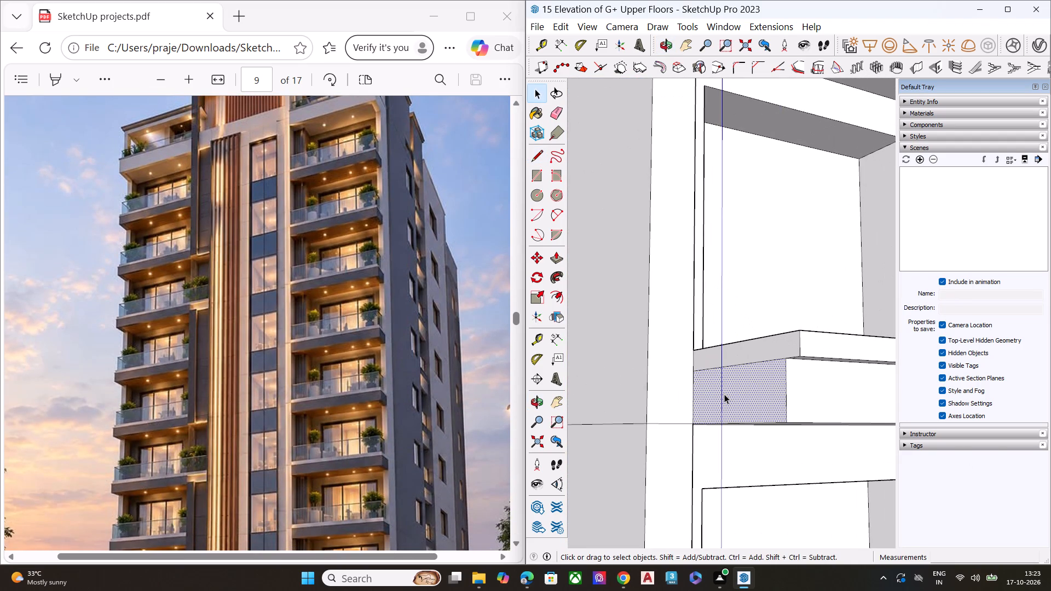
key("p")
left_click(724, 394)
left_click(650, 418)
key("space")
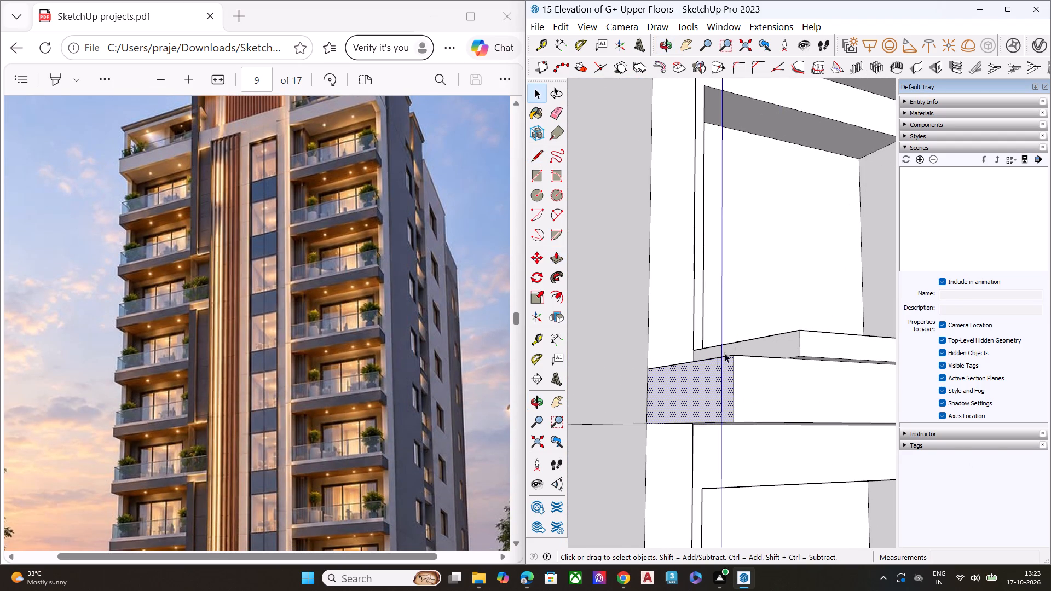
Push/Pull the slab end face of the first left balcony below the top floor outward to the side wall's outer edge.
left_click(748, 344)
key("p")
left_click(766, 340)
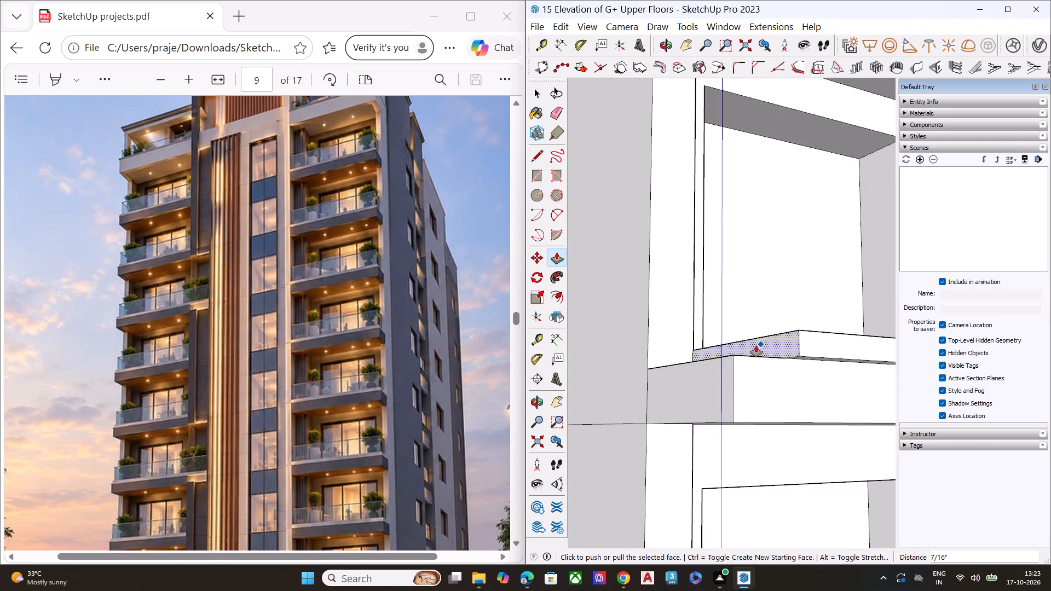
scroll(783, 366, "up", 1)
middle_click_drag(783, 366, 777, 402)
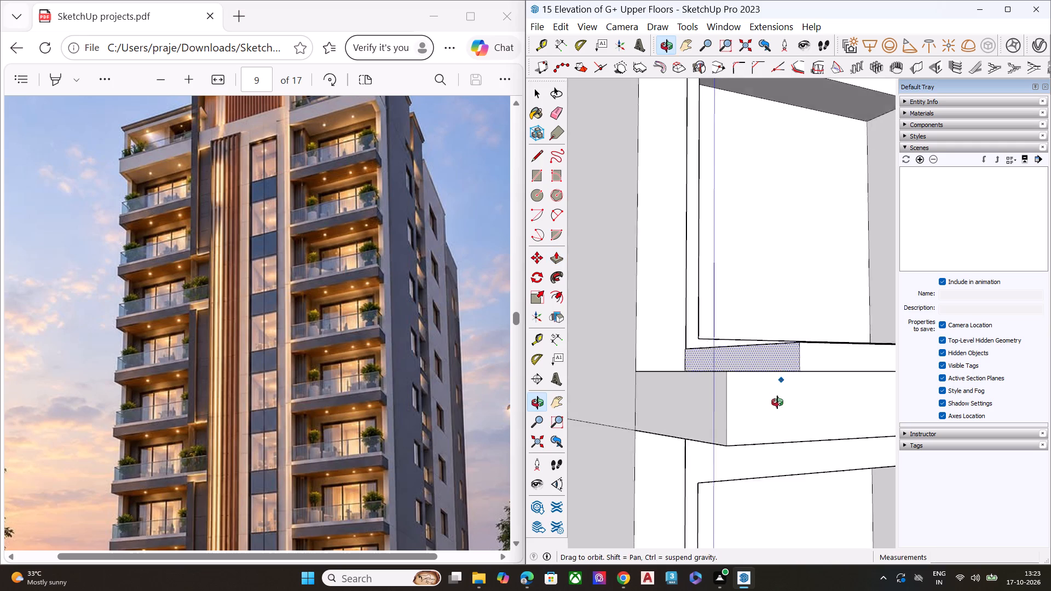
middle_click_drag(777, 402, 775, 435)
scroll(761, 398, "up", 5)
left_click_drag(788, 370, 780, 376)
left_click_drag(749, 395, 671, 433)
left_click(711, 390)
left_click_drag(692, 405, 692, 412)
key("space")
Examine the left balcony ends along the tower from the front and from below.
scroll(720, 320, "down", 1)
scroll(720, 320, "up", 2)
scroll(721, 320, "down", 2)
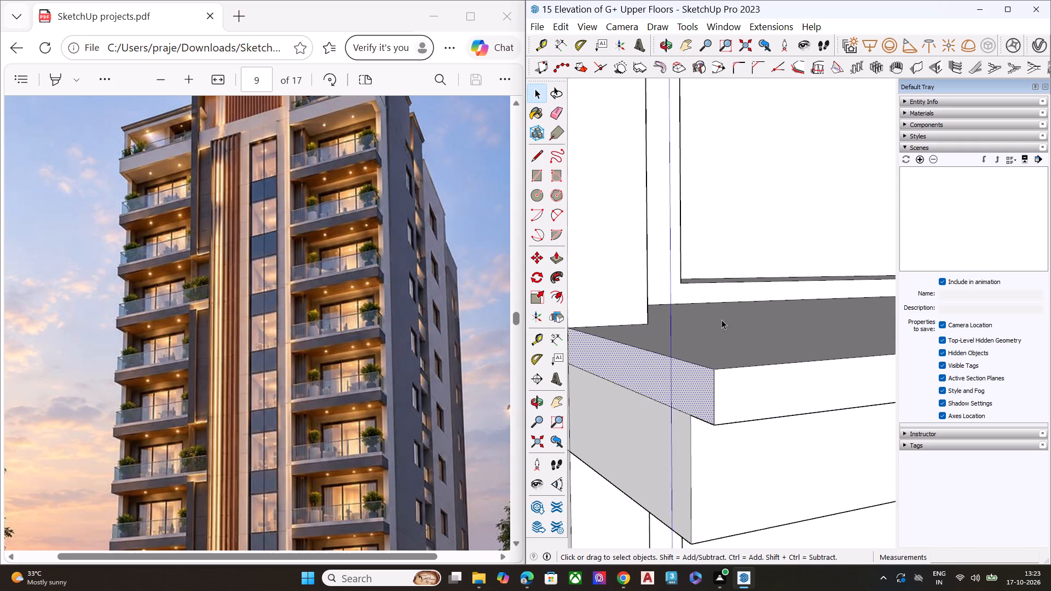
scroll(721, 320, "down", 3)
scroll(713, 352, "up", 3)
scroll(719, 349, "down", 3)
scroll(719, 349, "up", 1)
scroll(721, 347, "down", 5)
scroll(736, 335, "up", 1)
scroll(736, 334, "down", 2)
scroll(738, 333, "up", 1)
scroll(739, 332, "down", 2)
scroll(741, 328, "up", 1)
scroll(742, 328, "down", 4)
scroll(769, 268, "up", 2)
scroll(769, 268, "down", 1)
scroll(769, 268, "up", 2)
scroll(770, 267, "down", 6)
scroll(719, 298, "down", 4)
scroll(729, 292, "up", 1)
scroll(730, 292, "down", 5)
left_click(630, 117)
middle_click_drag(712, 254, 629, 200)
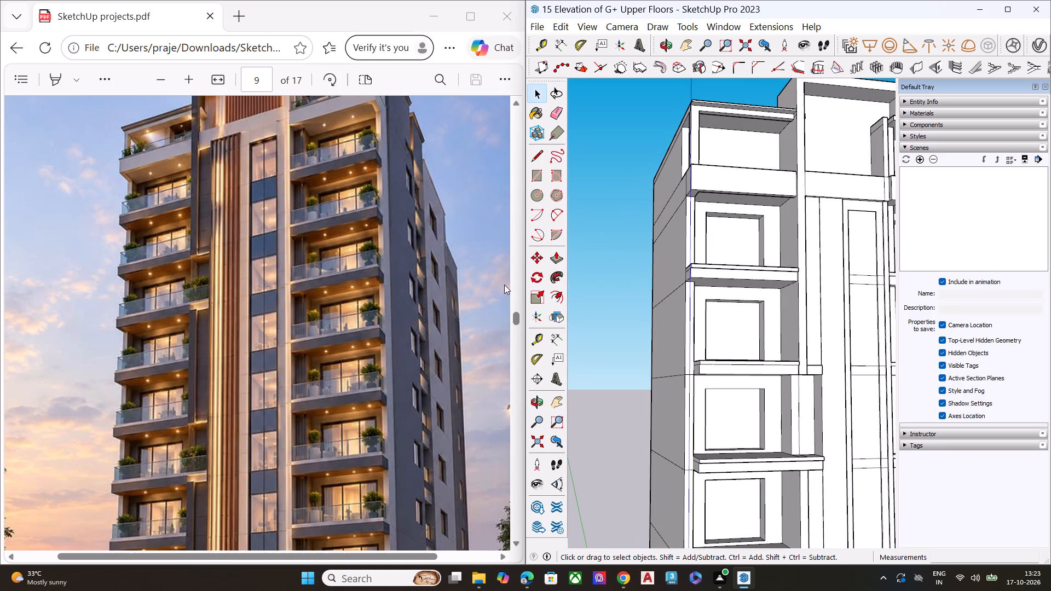
scroll(615, 272, "down", 7)
middle_click_drag(660, 393, 703, 328)
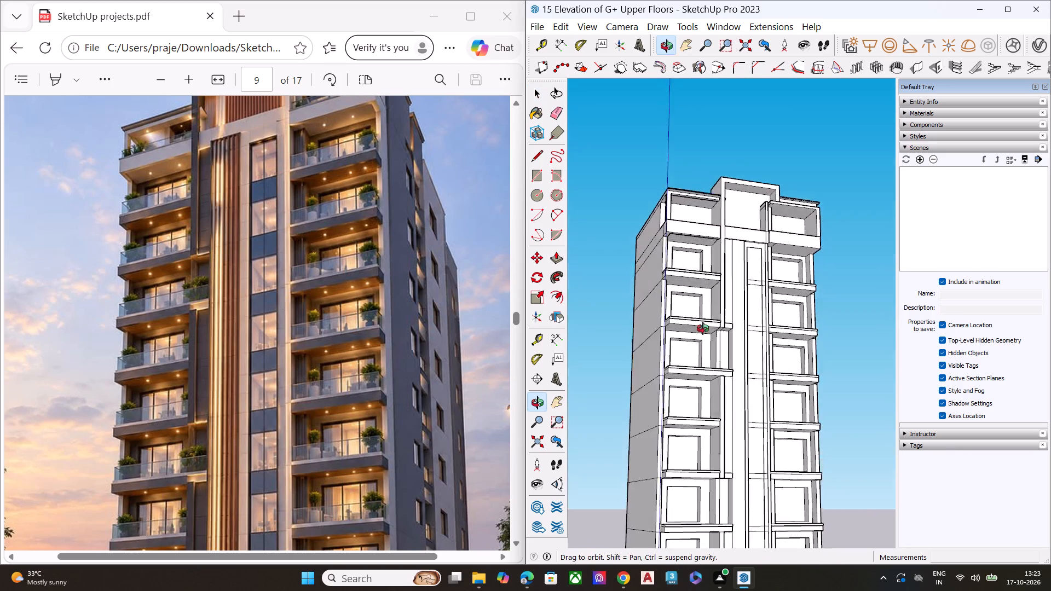
middle_click_drag(703, 328, 782, 255)
middle_click_drag(701, 411, 703, 343)
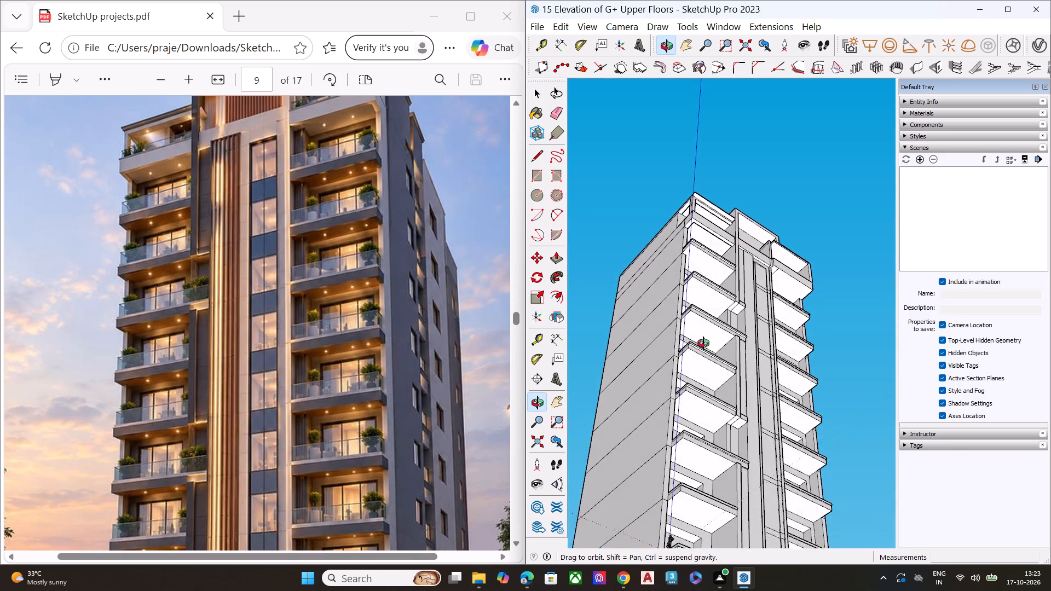
middle_click_drag(703, 343, 731, 534)
Push/Pull the end face of the beam beneath the next left balcony down outward to the side wall's outer edge.
scroll(707, 277, "up", 11)
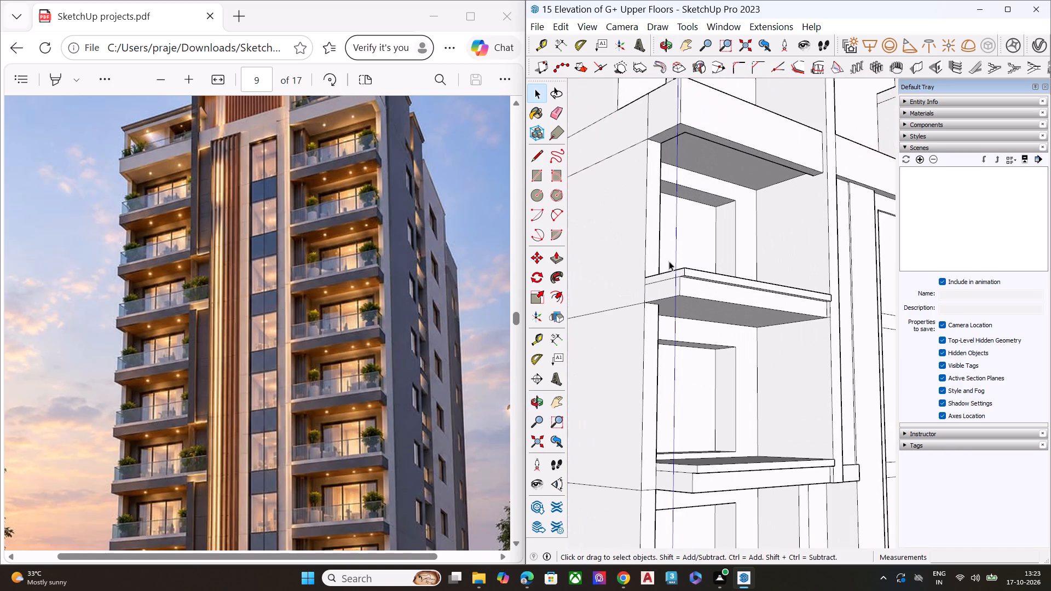
scroll(635, 200, "down", 8)
middle_click_drag(684, 244, 673, 140)
scroll(671, 167, "up", 5)
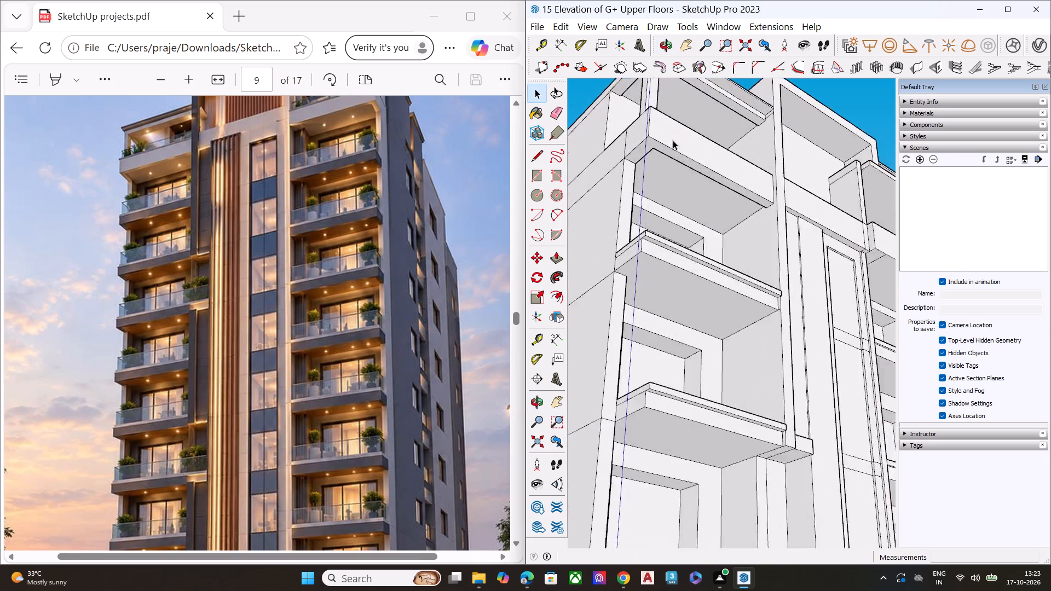
scroll(673, 140, "up", 3)
scroll(642, 189, "down", 5)
scroll(626, 375, "up", 7)
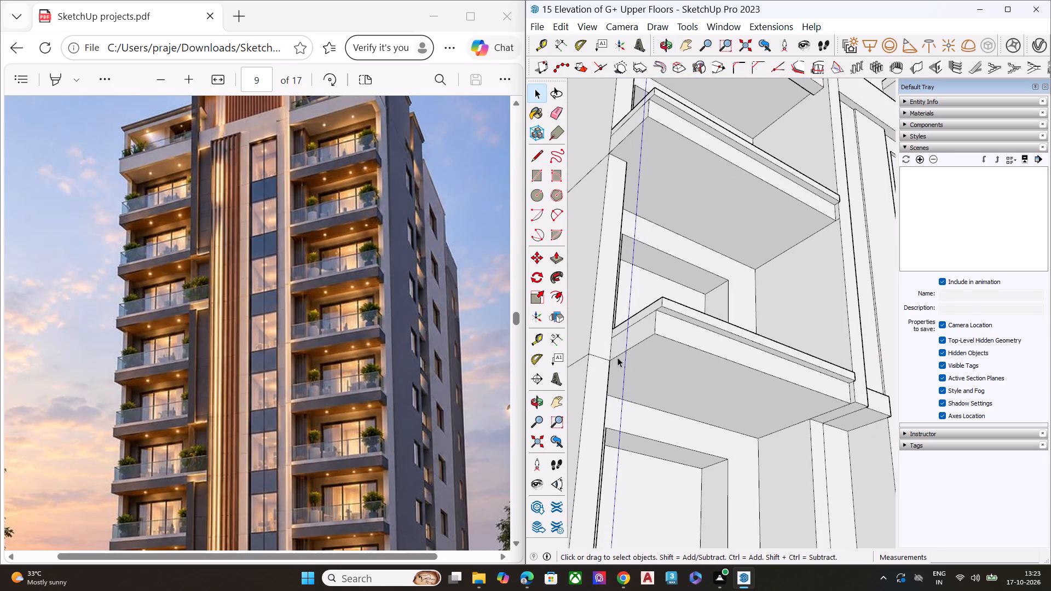
scroll(609, 357, "up", 1)
scroll(609, 357, "down", 1)
scroll(609, 357, "up", 7)
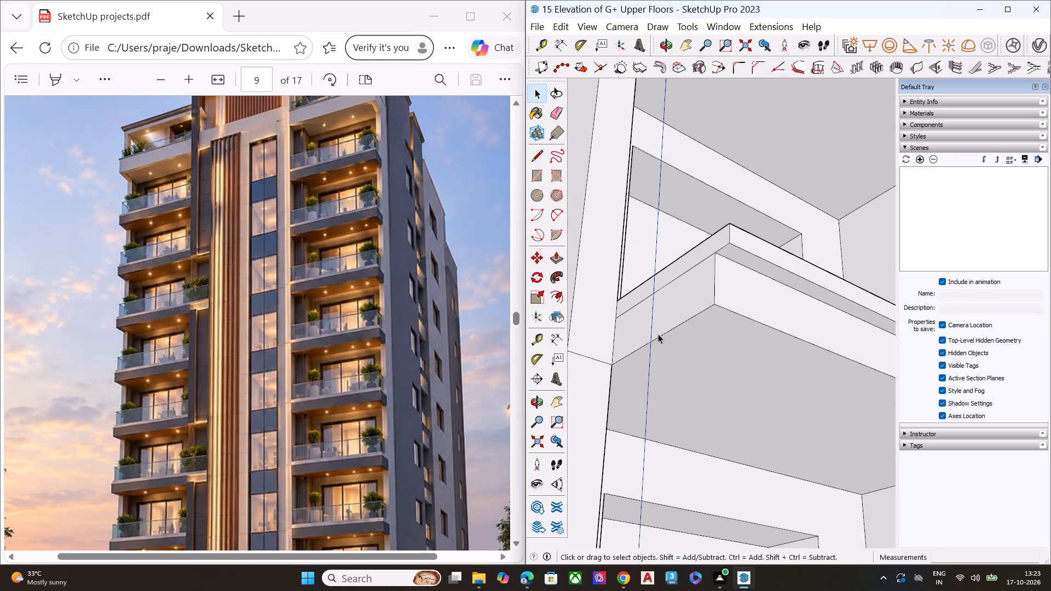
key("p")
triple_click(668, 316)
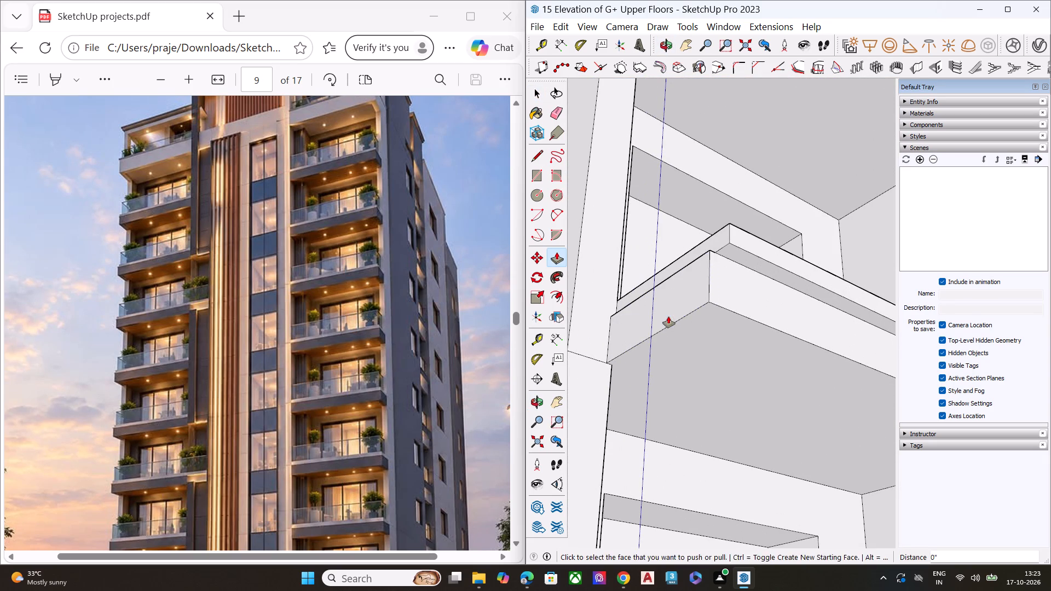
left_click(668, 316)
left_click_drag(650, 320, 645, 322)
left_click_drag(643, 322, 570, 350)
scroll(604, 335, "down", 6)
key("space")
Push/Pull the same balcony's slab end face outward to line up with the side wall's outer edge.
middle_click_drag(656, 274, 678, 407)
scroll(687, 344, "up", 4)
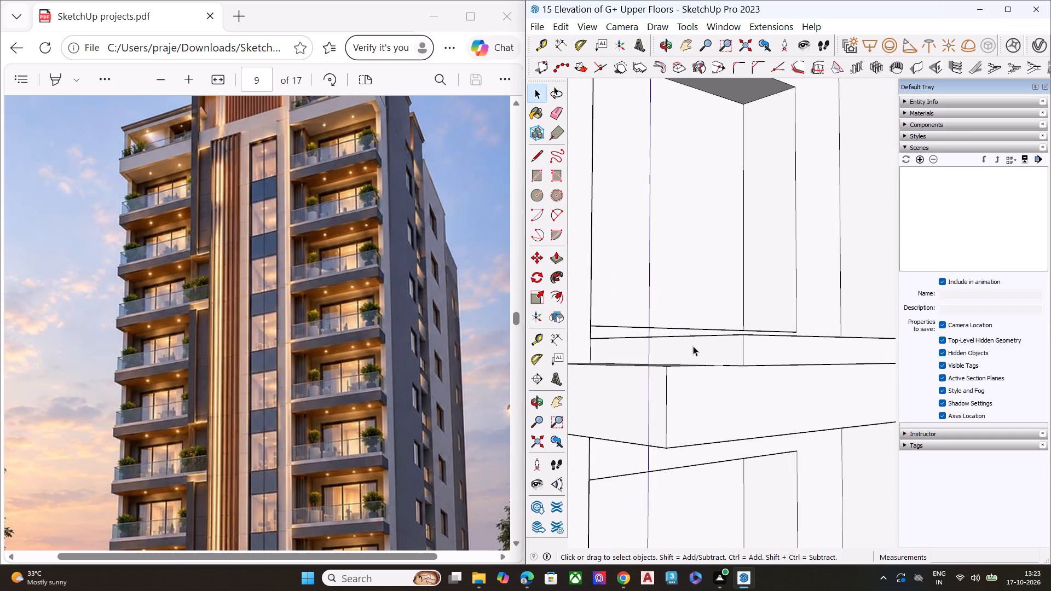
left_click(693, 346)
key("p")
left_click(714, 345)
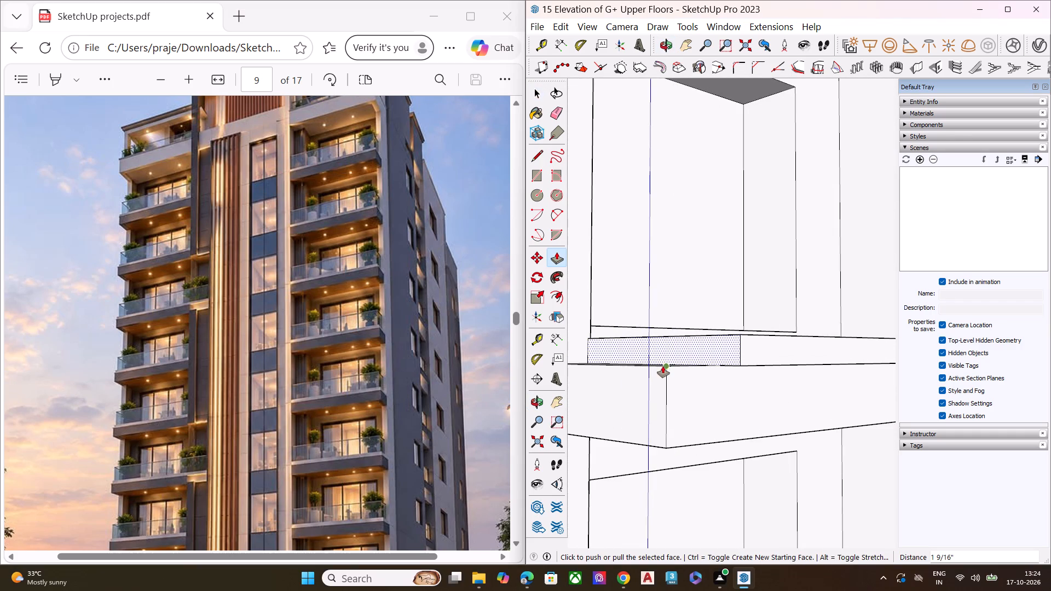
left_click_drag(718, 350, 653, 386)
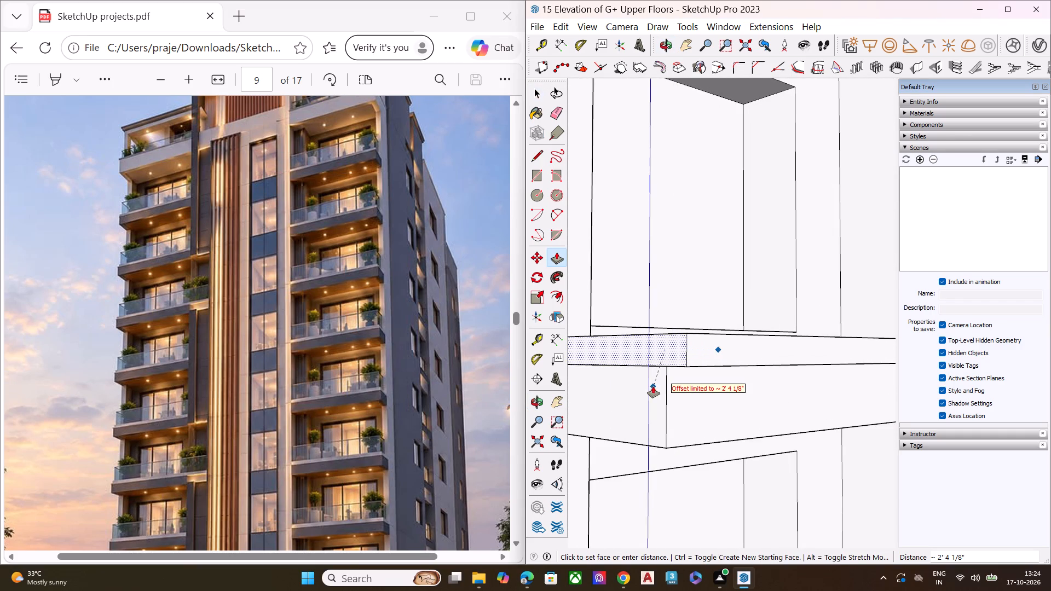
left_click_drag(653, 386, 652, 387)
key("space")
Push/Pull the beam end face of the left balcony two floors further down outward about 2' 5 11/16" to the side wall's outer edge.
scroll(704, 312, "down", 8)
scroll(718, 311, "up", 2)
scroll(718, 311, "down", 3)
middle_click_drag(718, 322, 645, 460)
scroll(653, 399, "up", 3)
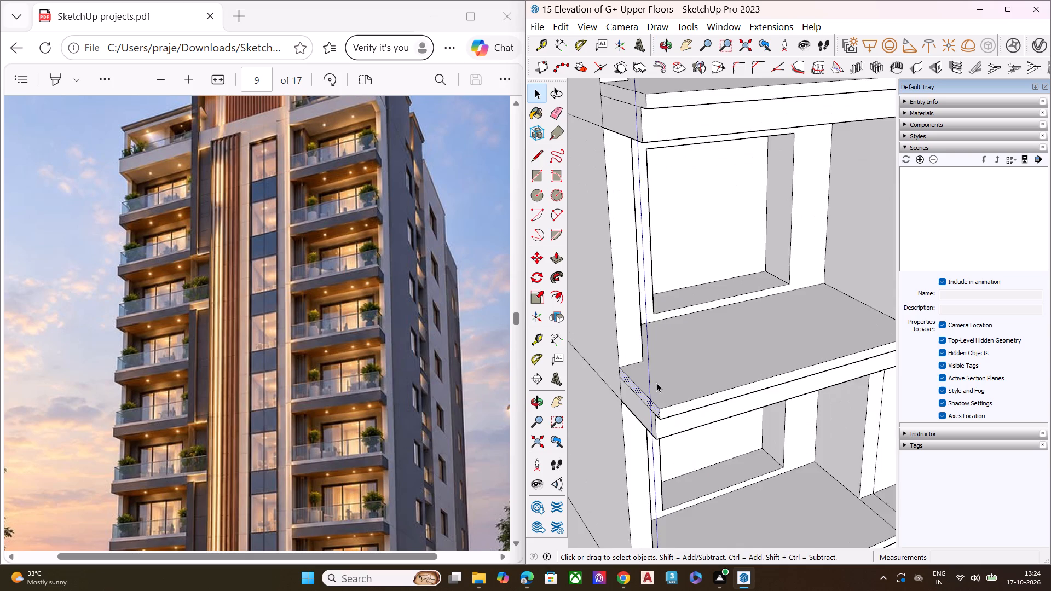
scroll(656, 383, "up", 7)
scroll(659, 368, "down", 15)
scroll(665, 353, "down", 10)
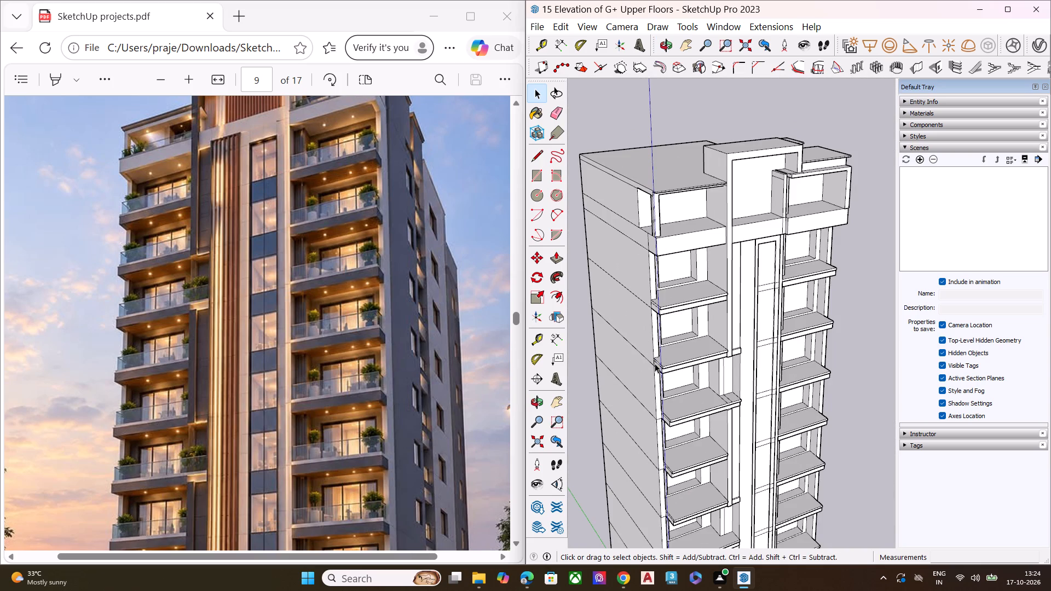
middle_click_drag(698, 381, 729, 145)
scroll(660, 447, "up", 9)
scroll(659, 448, "down", 1)
scroll(659, 448, "up", 1)
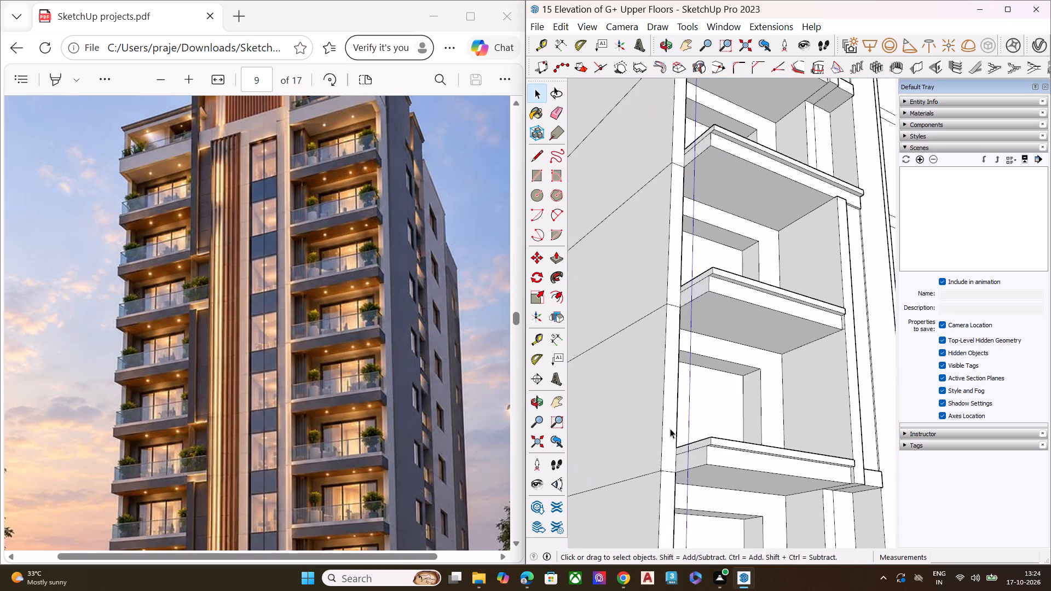
scroll(692, 277, "up", 8)
left_click(722, 306)
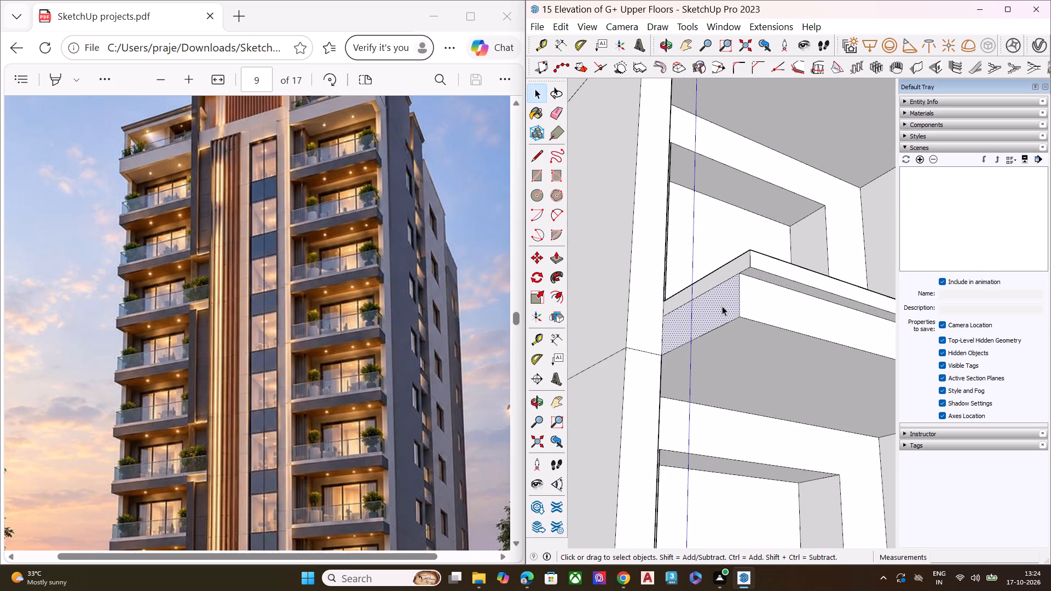
key("p")
left_click_drag(719, 306, 623, 384)
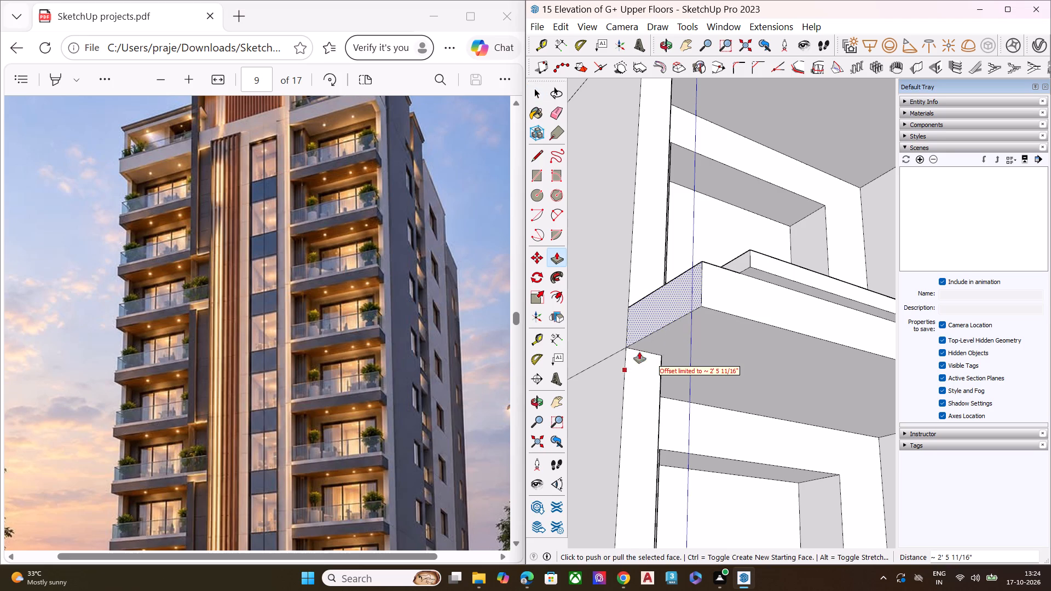
key("space")
Push/Pull the slab end face above that beam outward about 2' 5 11/16", flush with the side wall's outer edge.
middle_click_drag(731, 276, 732, 341)
scroll(736, 317, "up", 4)
left_click(740, 328)
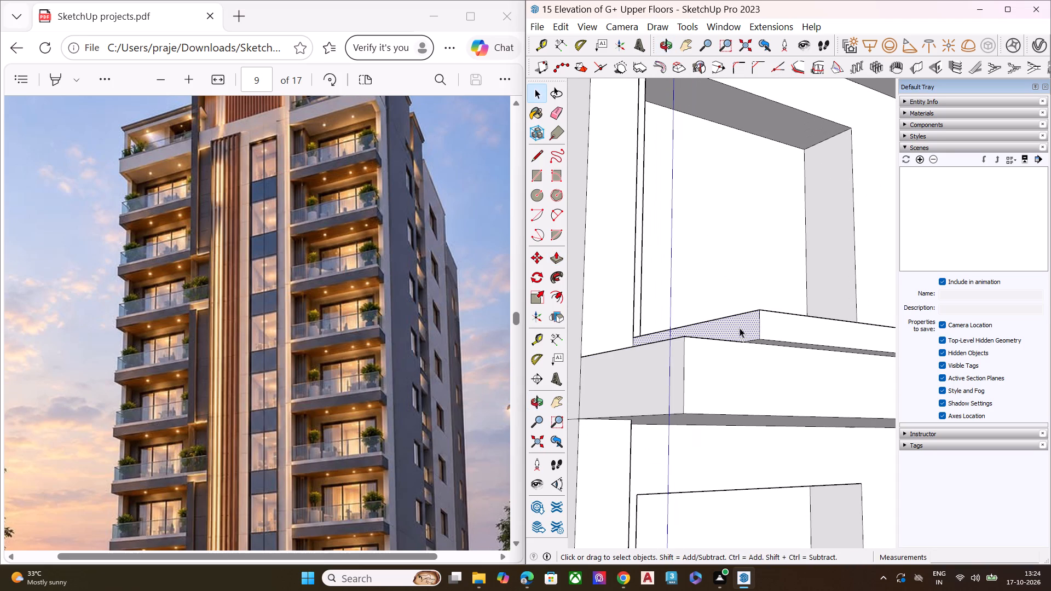
key("p")
left_click_drag(747, 326, 674, 364)
key("space")
Push/Pull the slab end face of the next left balcony down outward about 2' 5 11/16" to the side wall's outer edge.
scroll(672, 273, "down", 3)
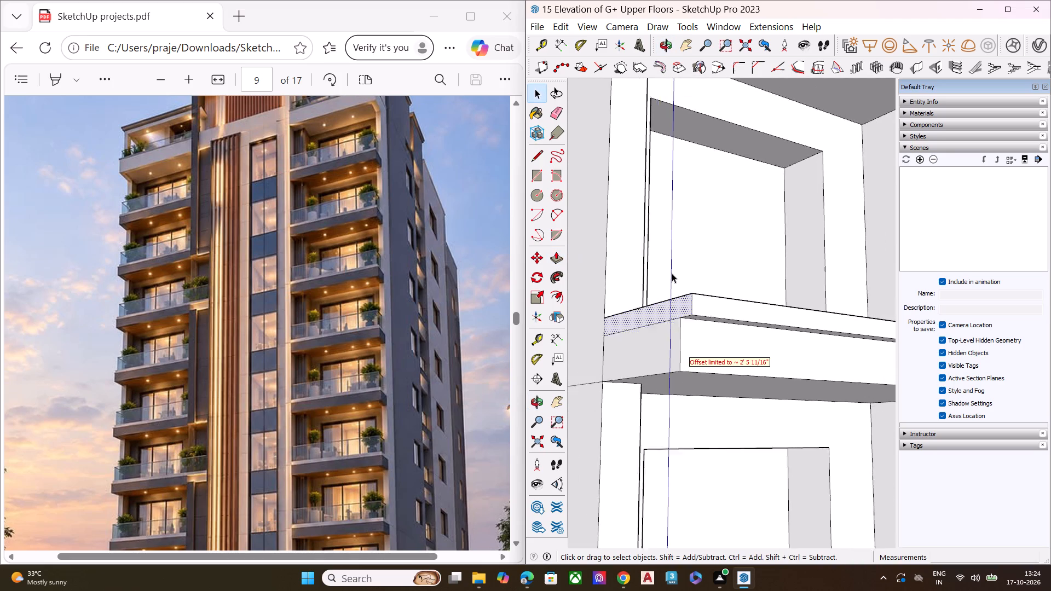
scroll(672, 273, "down", 18)
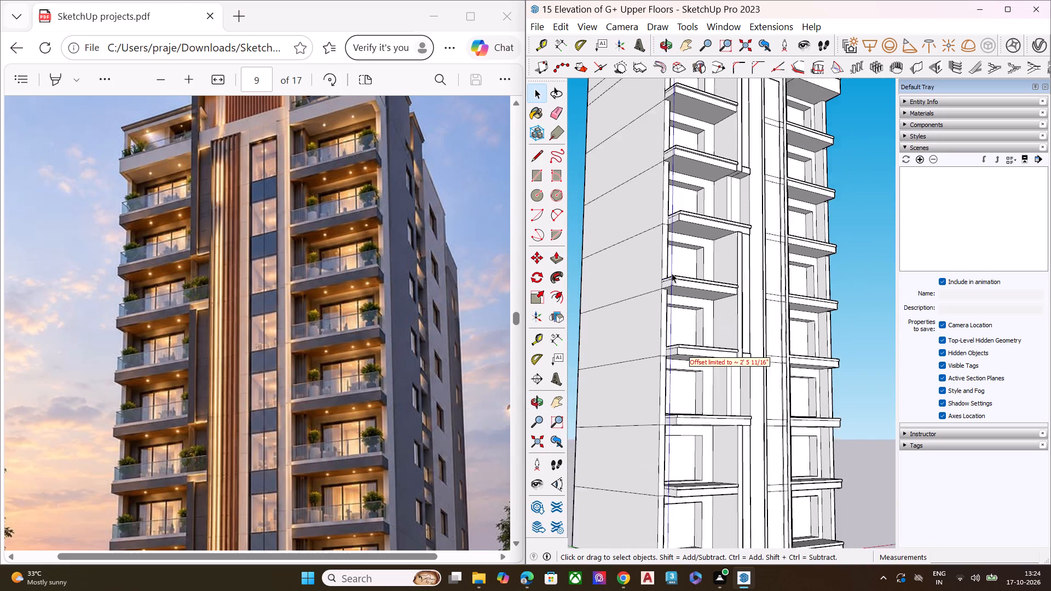
scroll(672, 273, "down", 4)
scroll(663, 358, "up", 10)
scroll(688, 258, "up", 1)
scroll(688, 258, "down", 2)
scroll(688, 258, "up", 2)
scroll(688, 258, "down", 1)
scroll(688, 258, "up", 8)
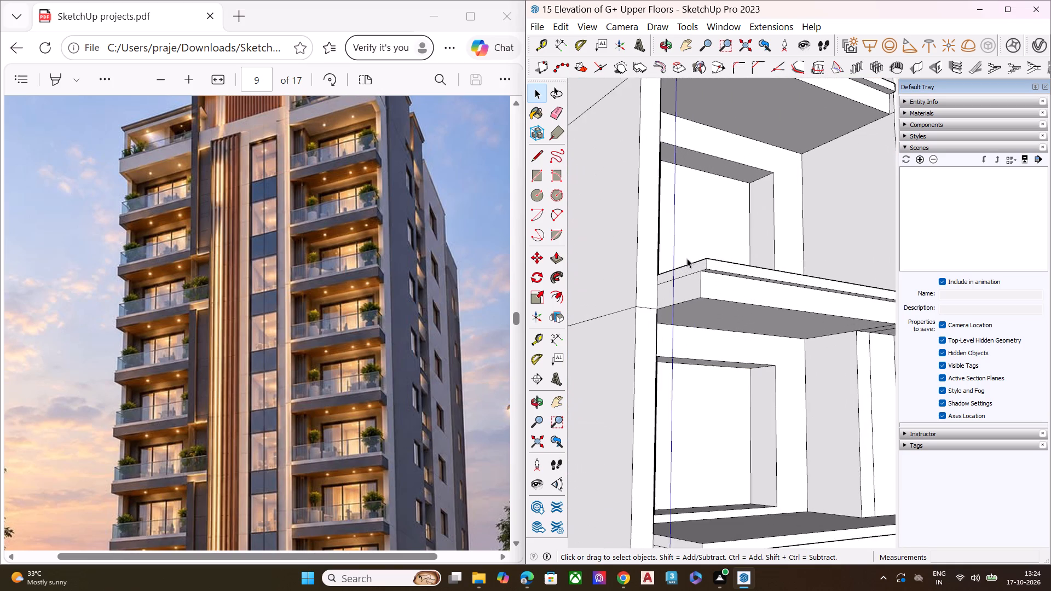
scroll(688, 296, "down", 6)
scroll(684, 274, "up", 9)
left_click(704, 314)
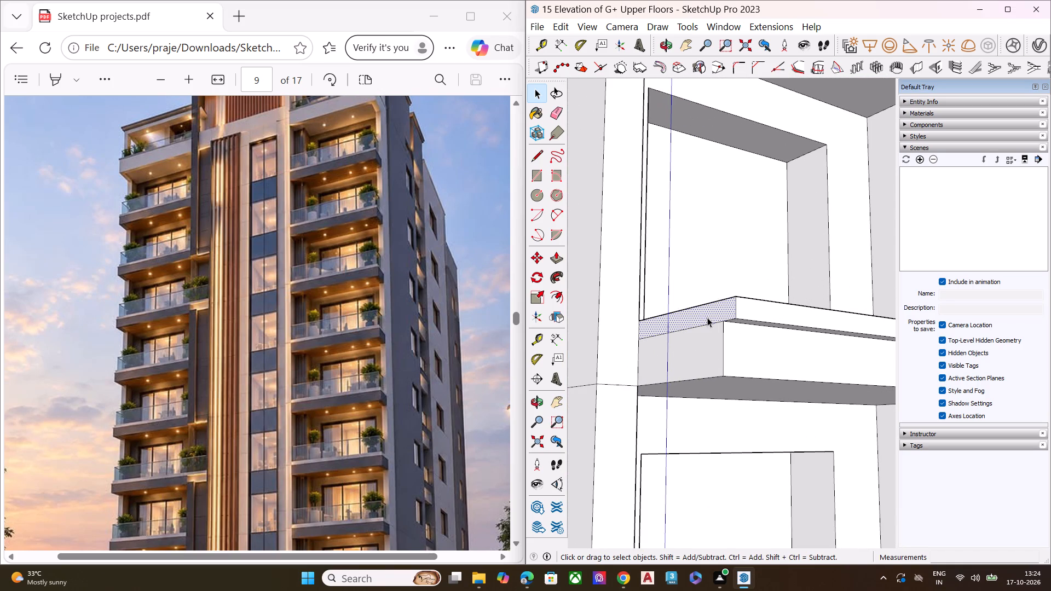
key("p")
left_click_drag(718, 309, 640, 331)
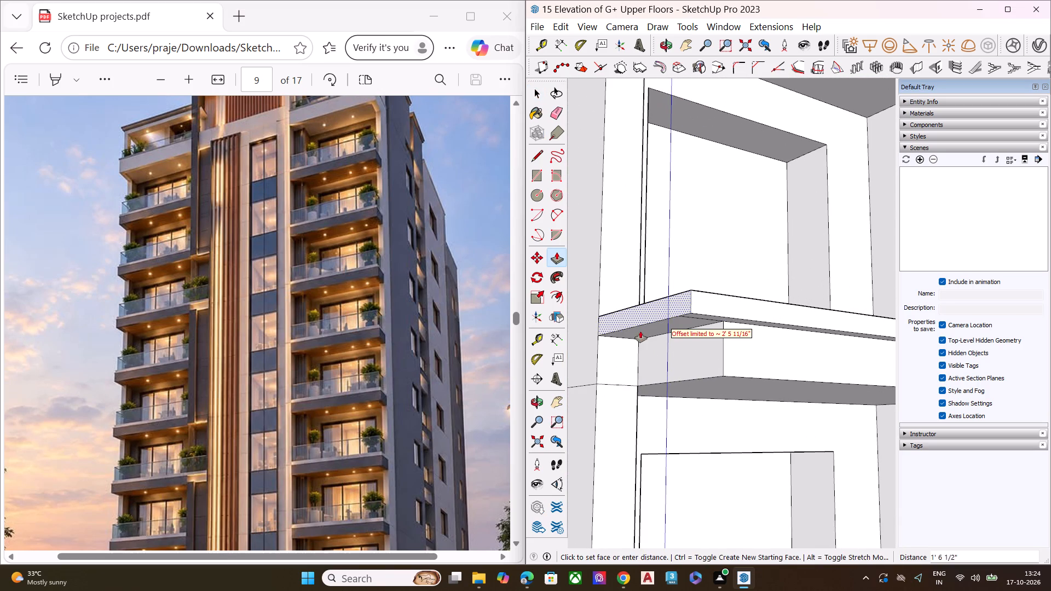
left_click_drag(640, 331, 601, 346)
key("space")
Push/Pull the beam end face beneath that slab outward about 2' 5 11/16", flush with the side wall's outer edge.
left_click(694, 350)
key("p")
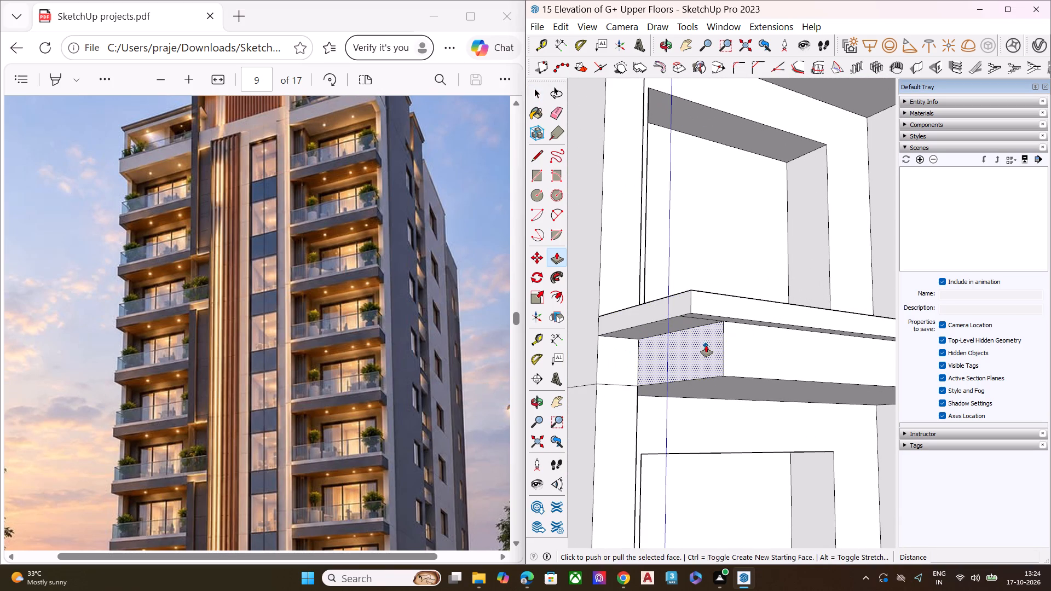
left_click_drag(713, 345, 603, 403)
key("space")
Push/Pull the slab end face of the following lower left balcony outward about 2' 5 11/16" to the side wall's outer edge.
scroll(634, 256, "down", 5)
scroll(637, 252, "up", 1)
scroll(637, 251, "down", 6)
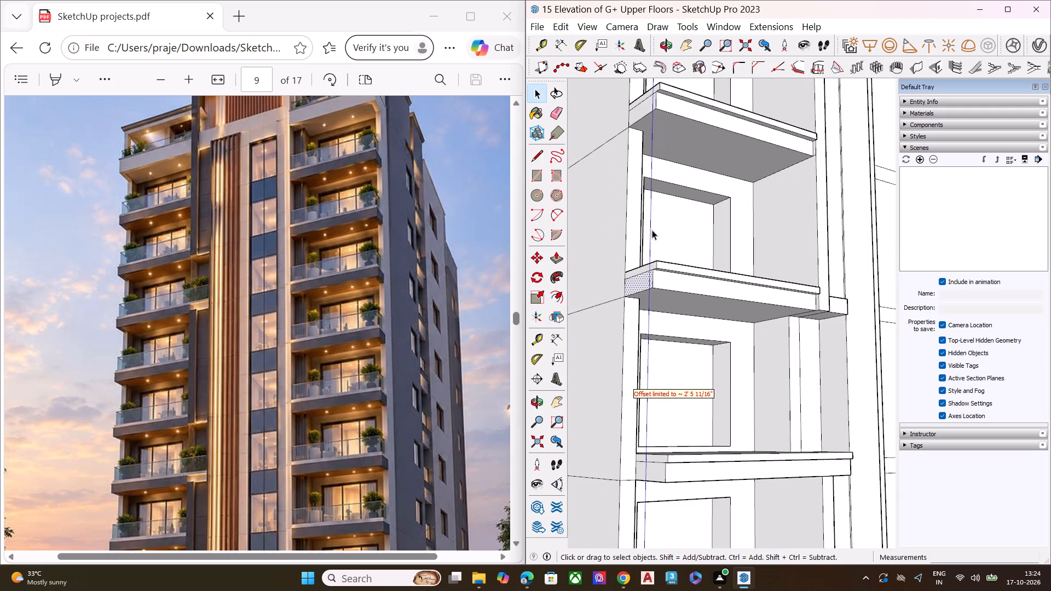
scroll(652, 230, "down", 8)
scroll(640, 320, "up", 1)
scroll(640, 327, "down", 1)
scroll(640, 328, "up", 10)
scroll(675, 304, "down", 2)
scroll(675, 304, "up", 8)
key("p")
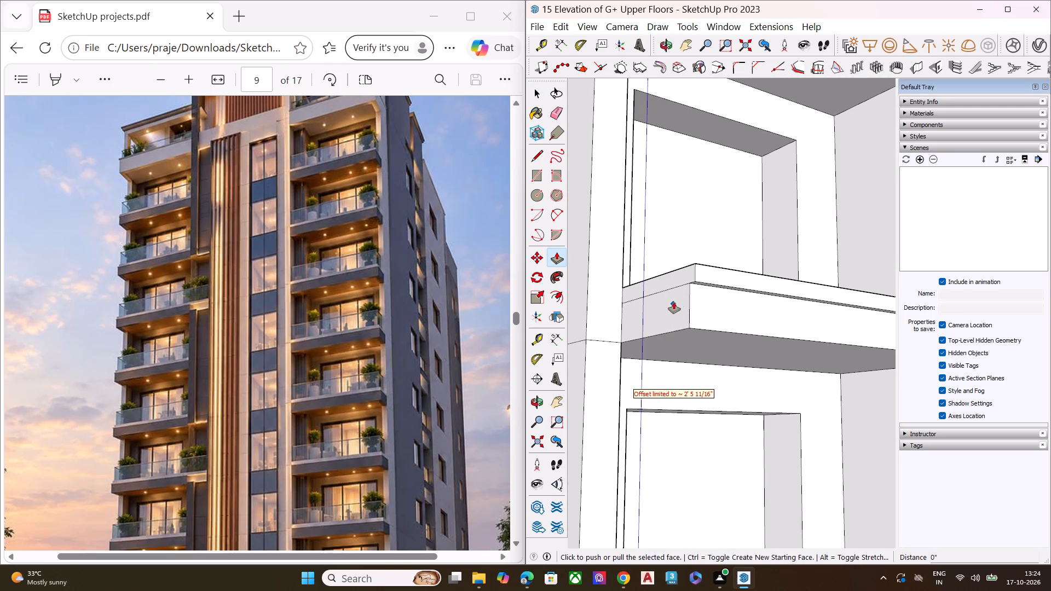
left_click(682, 277)
key("space")
left_click(680, 279)
key("p")
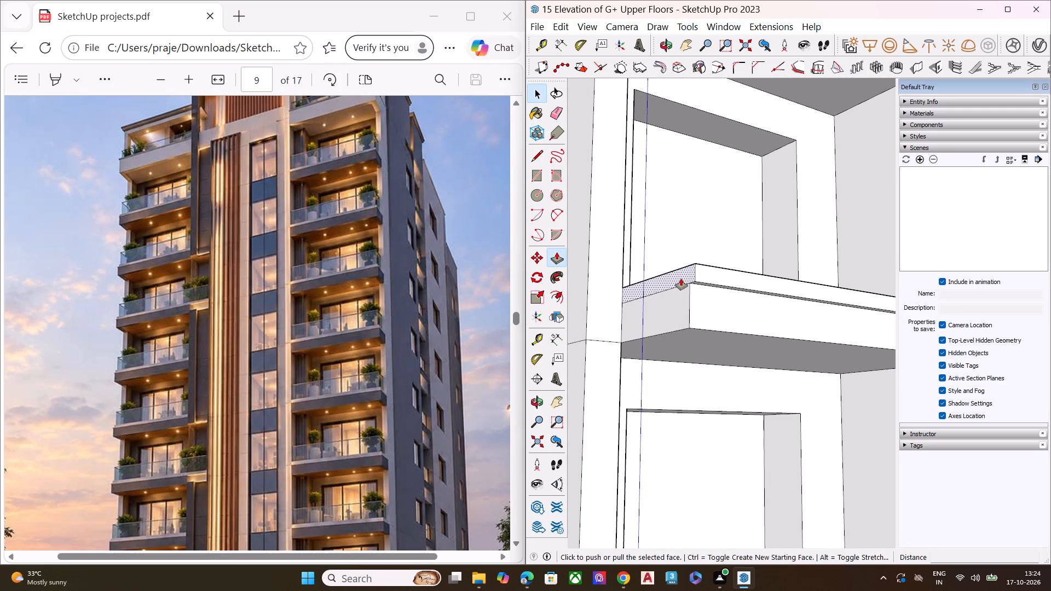
left_click(681, 279)
left_click_drag(637, 302, 605, 320)
left_click_drag(677, 283, 596, 324)
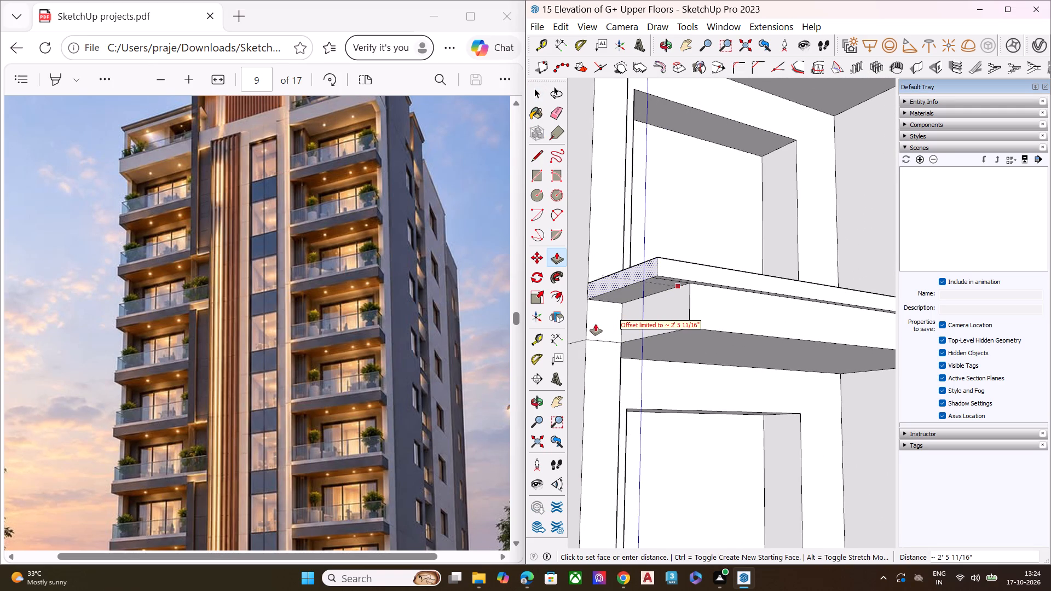
left_click_drag(596, 324, 593, 325)
key("space")
Push/Pull this balcony's beam end face outward about 2' 5 11/16" to the side wall's outer edge.
left_click(678, 320)
left_click(677, 308)
key("p")
left_click_drag(677, 308, 587, 363)
key("space")
Push/Pull the slab end face of the next left balcony below outward until it meets the side wall's outer edge.
scroll(631, 241, "down", 7)
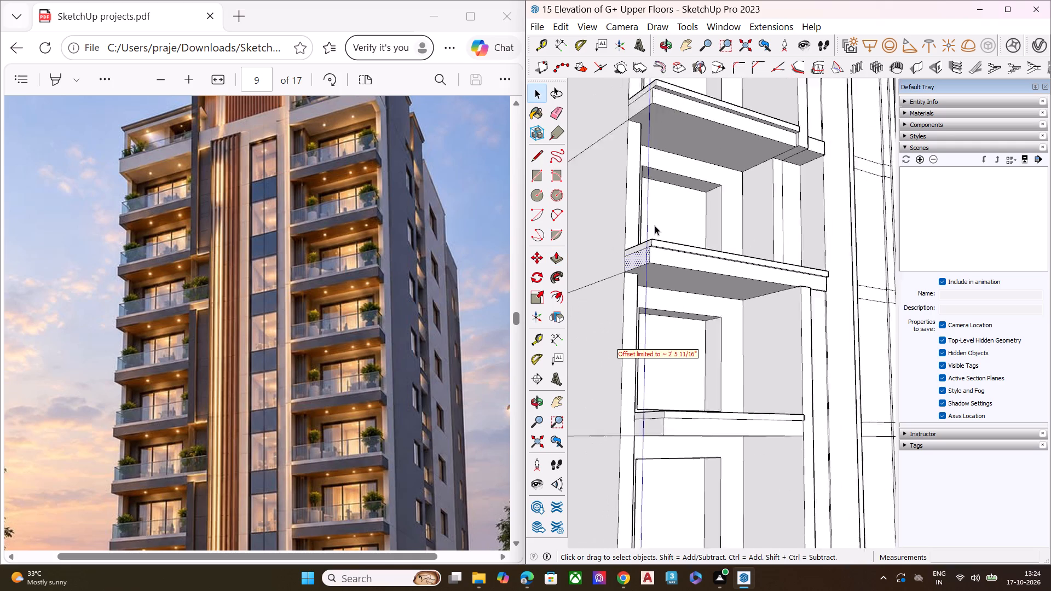
scroll(655, 225, "down", 6)
scroll(657, 373, "up", 18)
left_click(666, 268)
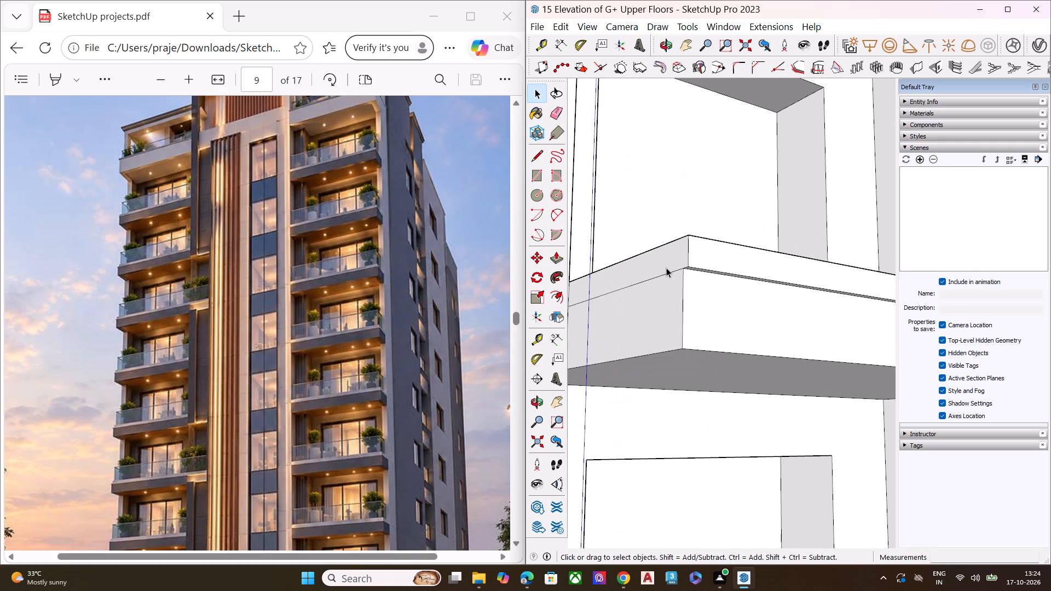
key("p")
left_click_drag(672, 259, 613, 298)
scroll(627, 287, "down", 10)
scroll(657, 270, "up", 1)
scroll(660, 271, "down", 3)
scroll(663, 271, "up", 1)
scroll(665, 271, "down", 3)
scroll(638, 273, "up", 5)
scroll(599, 268, "down", 1)
scroll(596, 269, "up", 4)
left_click_drag(626, 288, 601, 306)
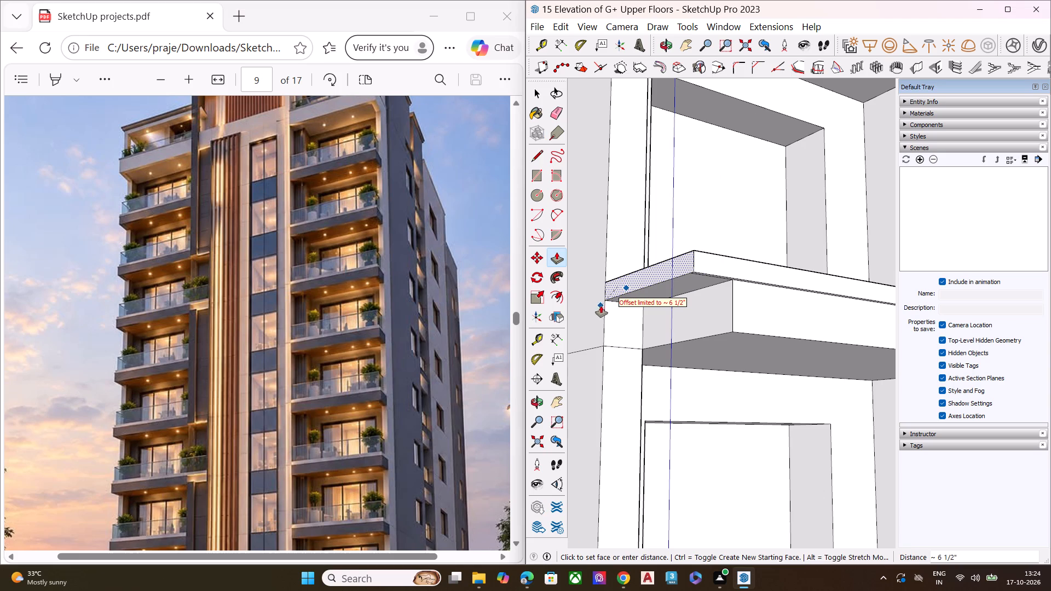
left_click_drag(601, 306, 593, 314)
key("space")
Push/Pull the beam end face beneath that slab outward about 2' 5 11/16" to the side wall's outer edge.
left_click(708, 318)
key("p")
left_click_drag(711, 306, 650, 346)
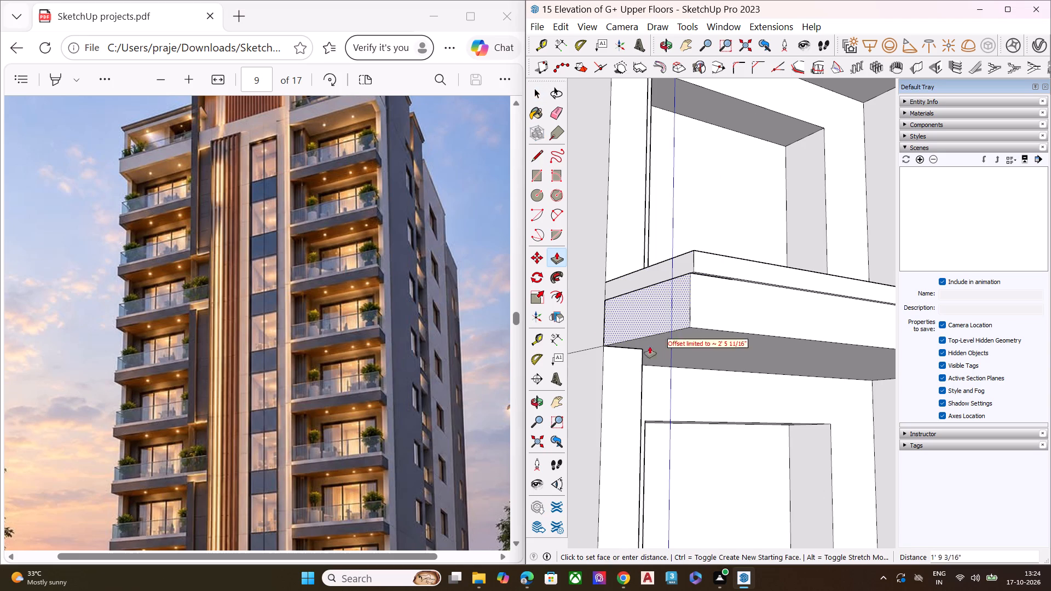
left_click_drag(650, 346, 603, 385)
key("space")
scroll(646, 292, "down", 8)
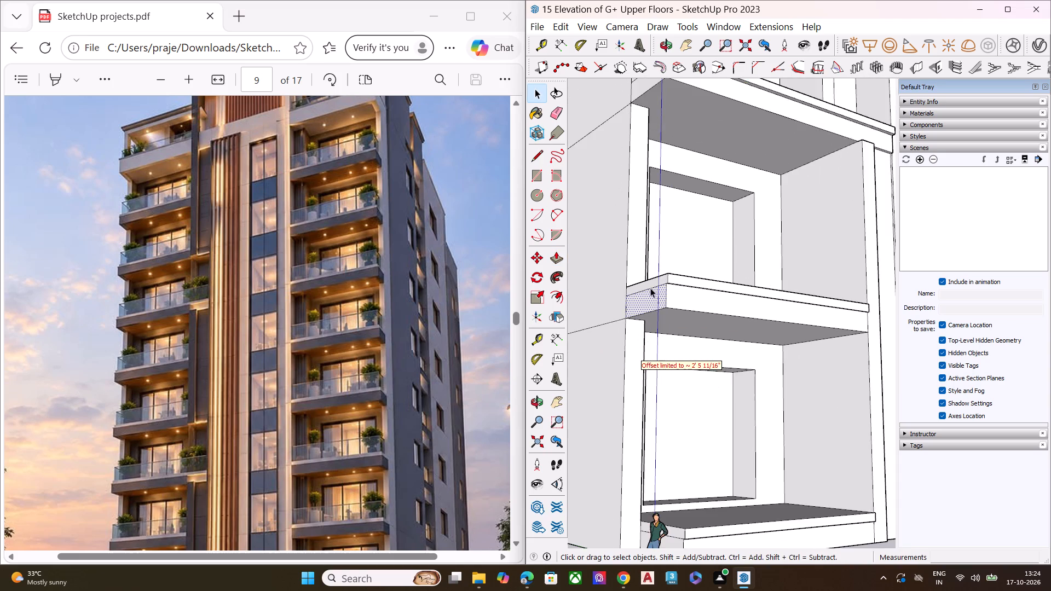
Push/Pull the slab end face of the lowest left balcony outward about 2' 5 11/16" to the side wall's outer edge.
scroll(656, 278, "down", 6)
scroll(649, 424, "up", 11)
middle_click_drag(685, 412, 686, 437)
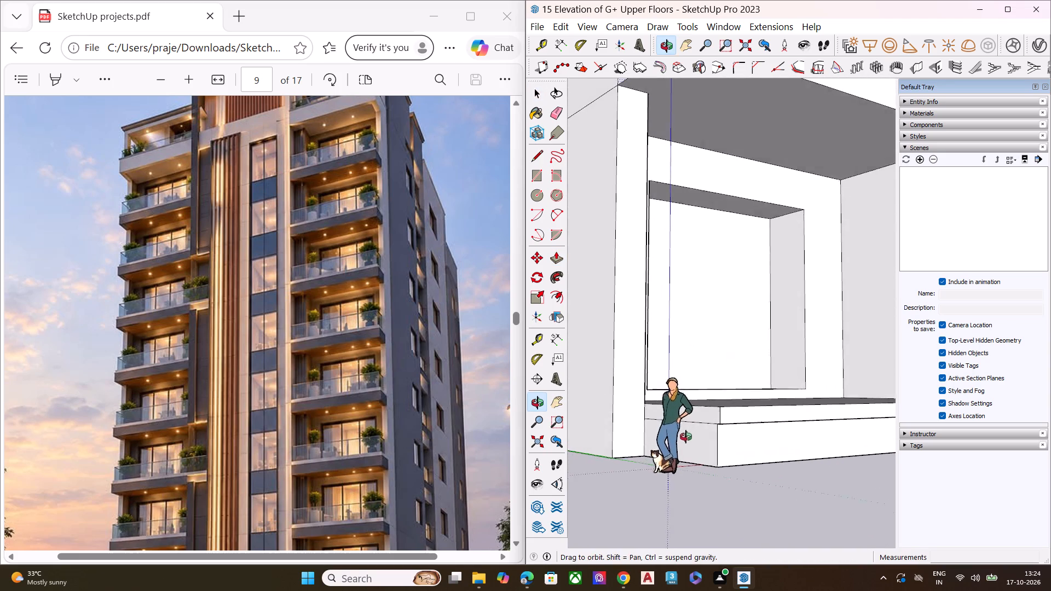
middle_click_drag(686, 437, 668, 445)
scroll(678, 444, "up", 7)
left_click(727, 404)
key("p")
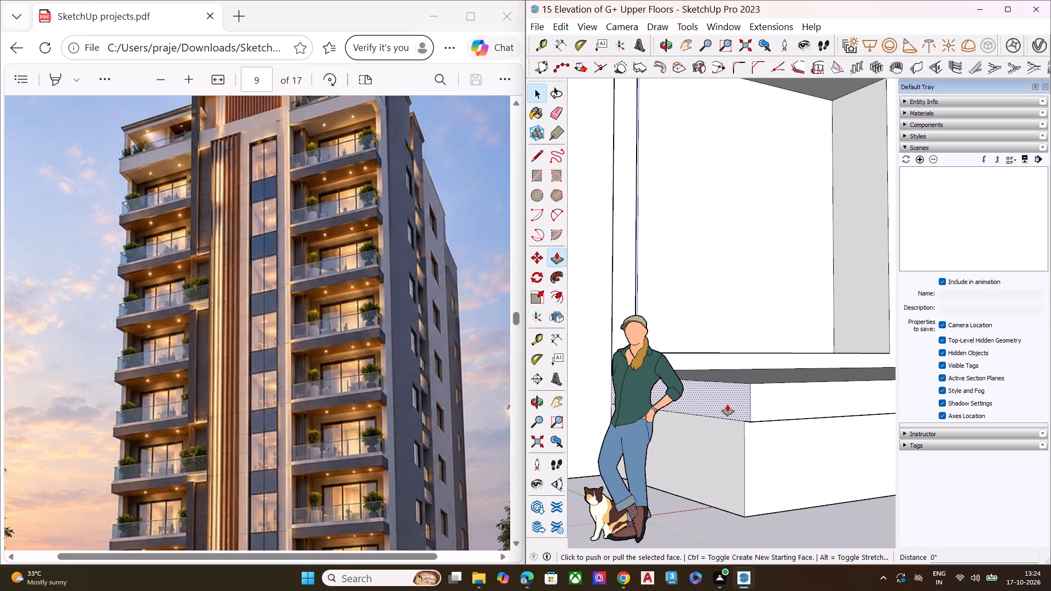
left_click_drag(727, 404, 600, 447)
scroll(601, 447, "down", 3)
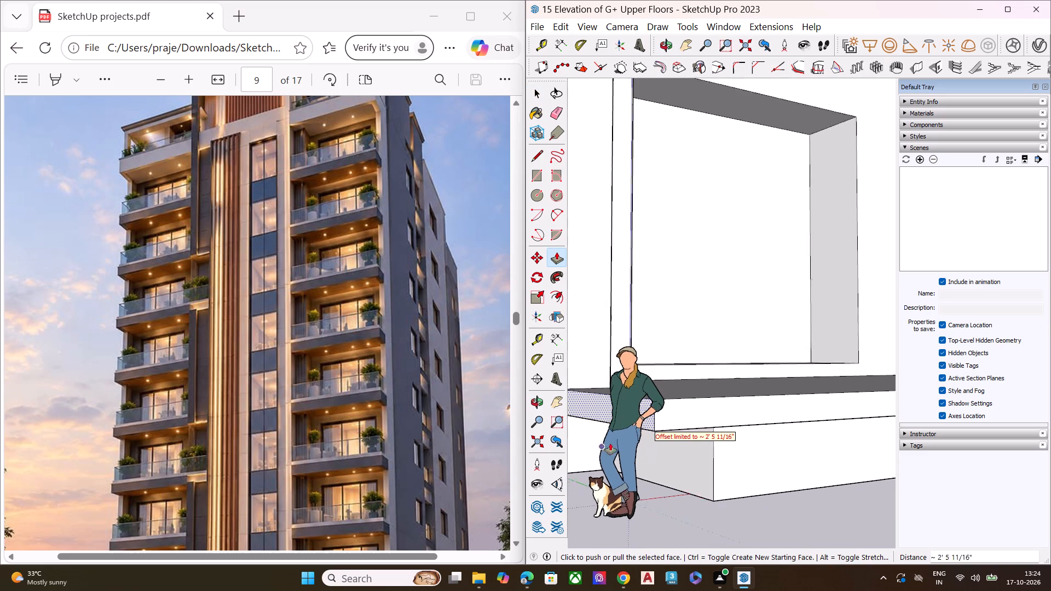
scroll(610, 443, "down", 5)
scroll(700, 389, "down", 2)
scroll(660, 448, "up", 5)
scroll(660, 448, "down", 1)
scroll(660, 448, "up", 1)
key("space")
Push/Pull the lowest left balcony's beam end face outward until it meets the side wall's outer edge.
left_click(678, 442)
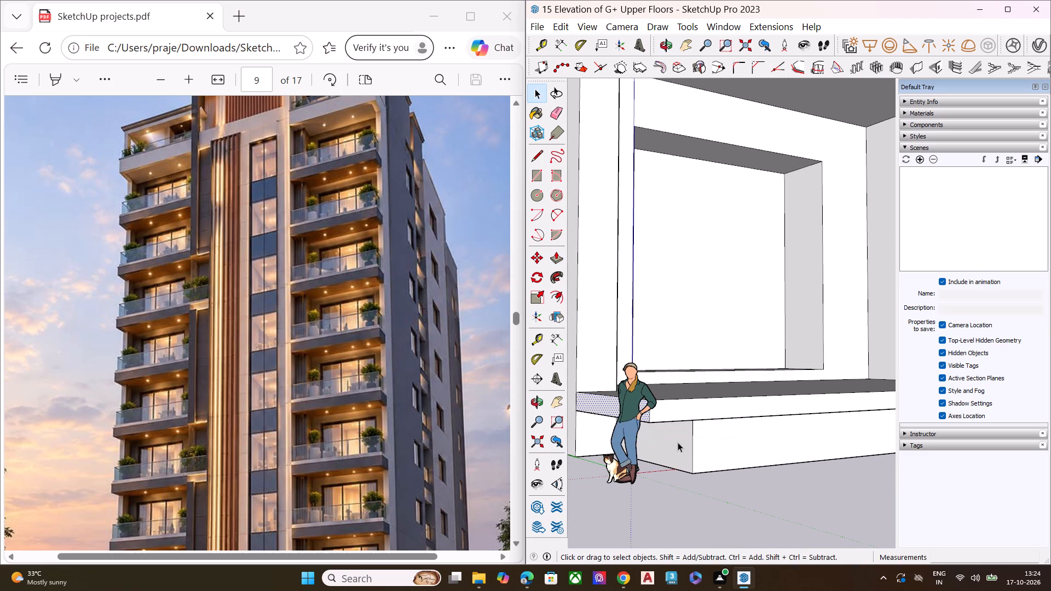
key("p")
left_click_drag(678, 442, 608, 473)
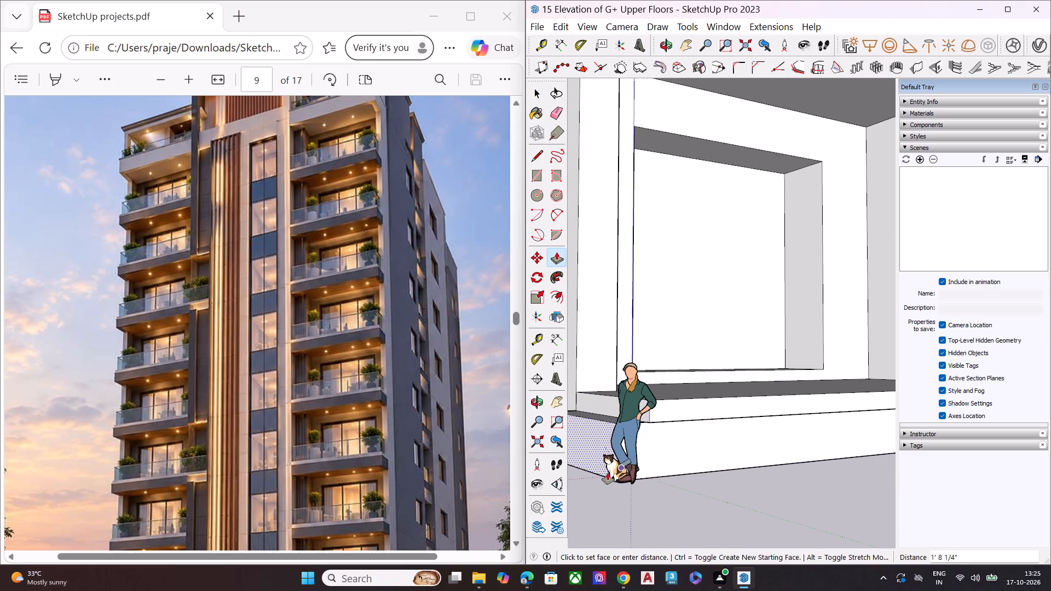
left_click_drag(608, 473, 578, 314)
key("space")
scroll(697, 398, "down", 2)
left_click(689, 501)
Examine the whole tower's front and the undersides of the upper left balconies against the reference.
scroll(645, 334, "down", 7)
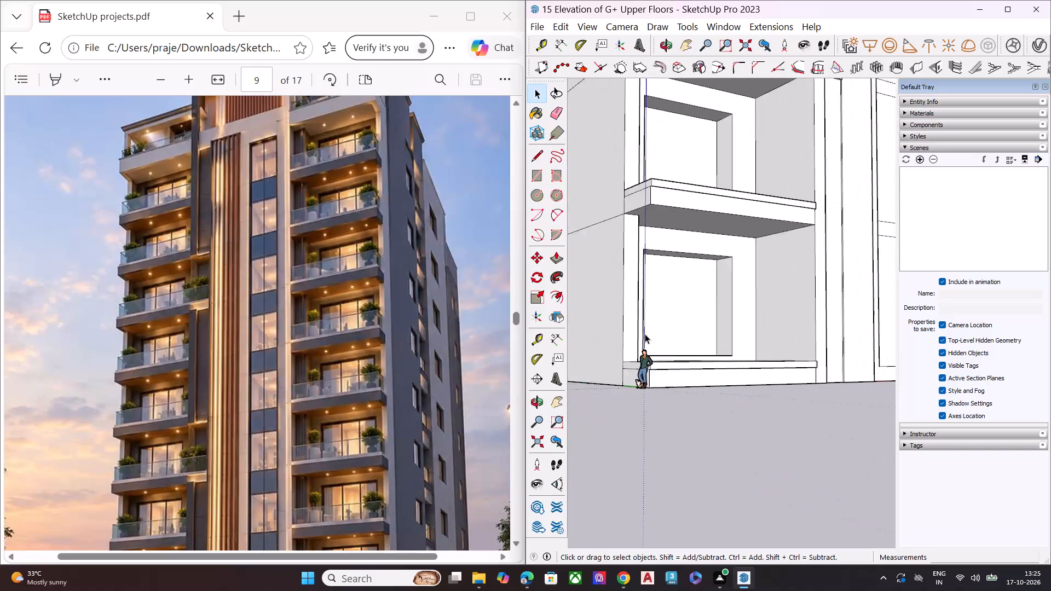
scroll(645, 334, "down", 1)
middle_click_drag(654, 272, 666, 421)
scroll(795, 341, "down", 6)
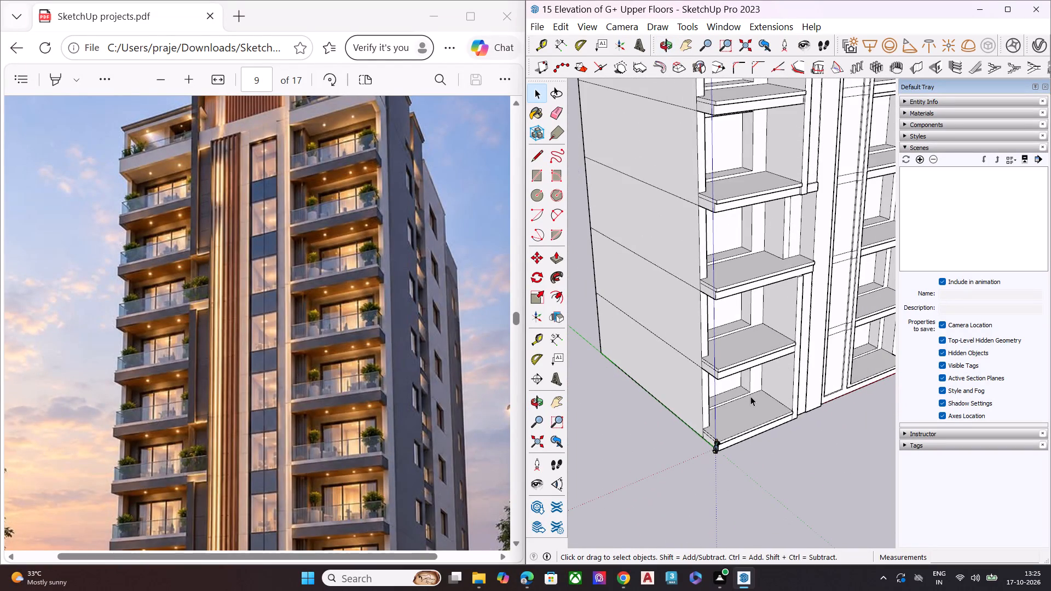
middle_click_drag(750, 396, 669, 391)
scroll(679, 349, "down", 13)
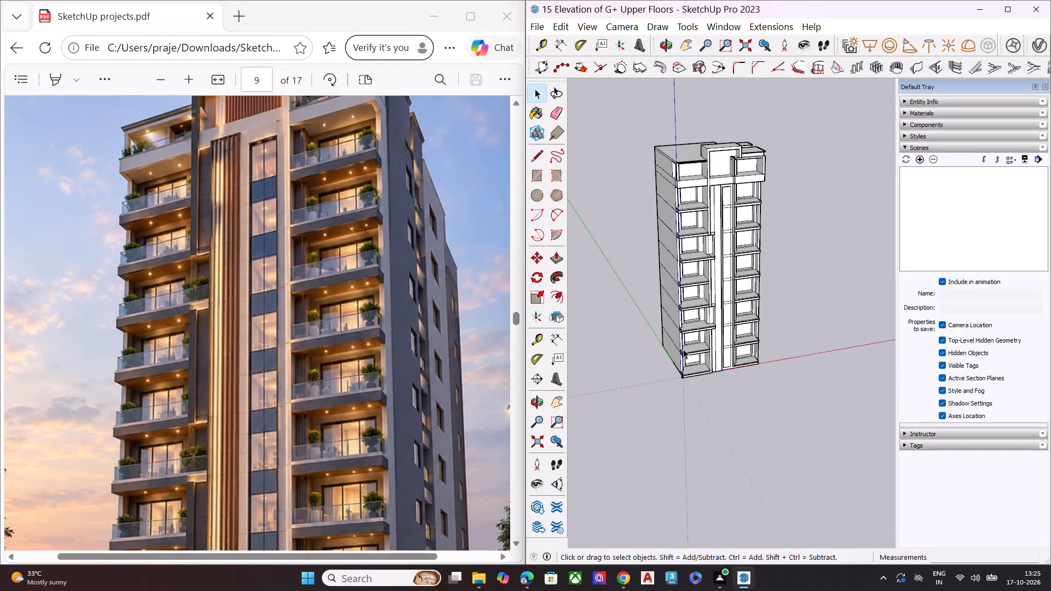
middle_click_drag(734, 337, 686, 309)
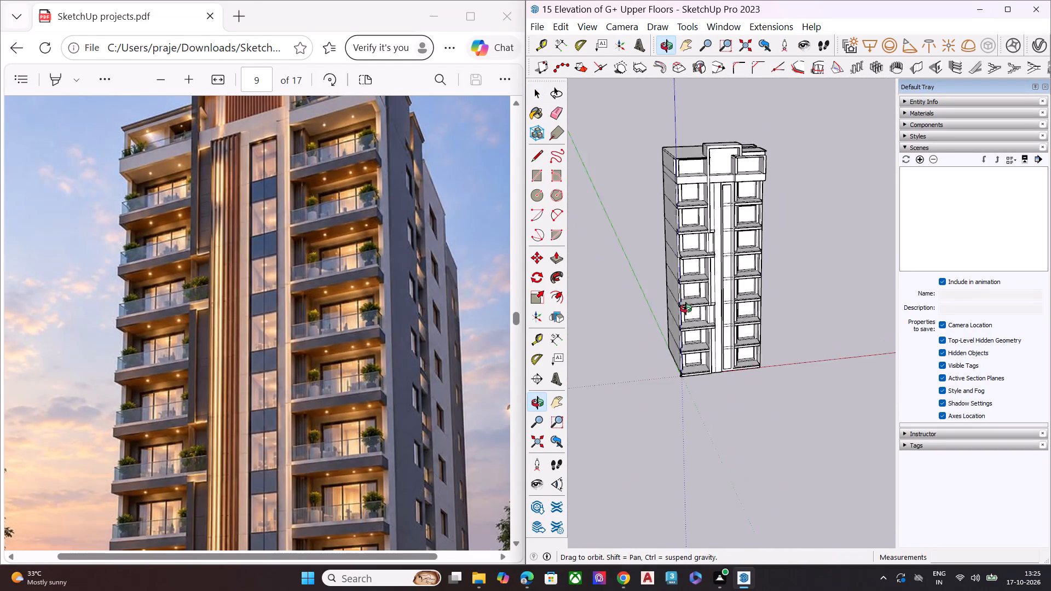
middle_click_drag(686, 309, 639, 269)
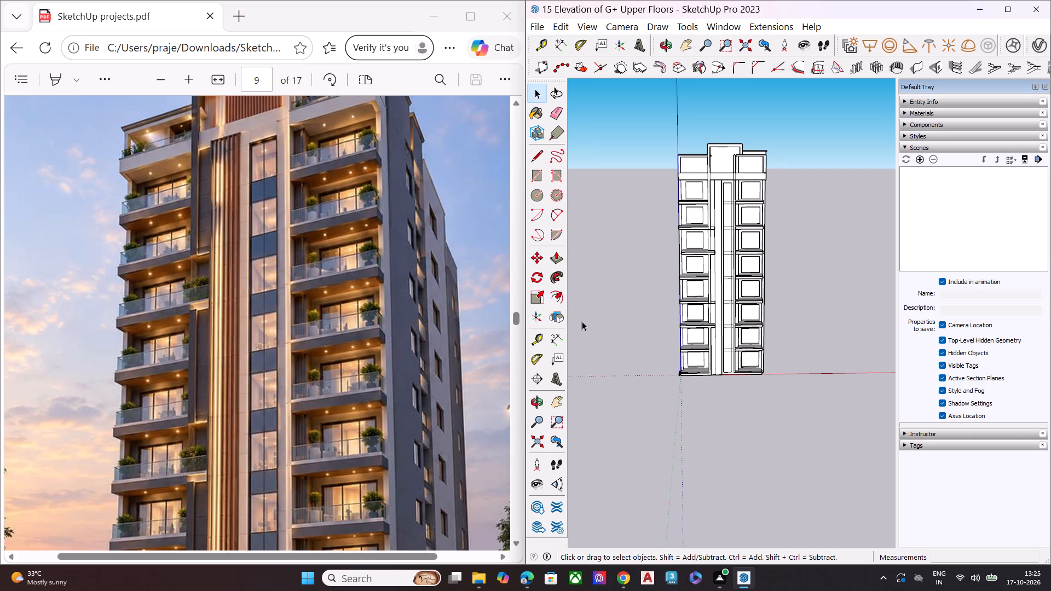
scroll(711, 346, "down", 4)
middle_click_drag(728, 379, 559, 131)
scroll(694, 232, "up", 11)
scroll(730, 222, "up", 12)
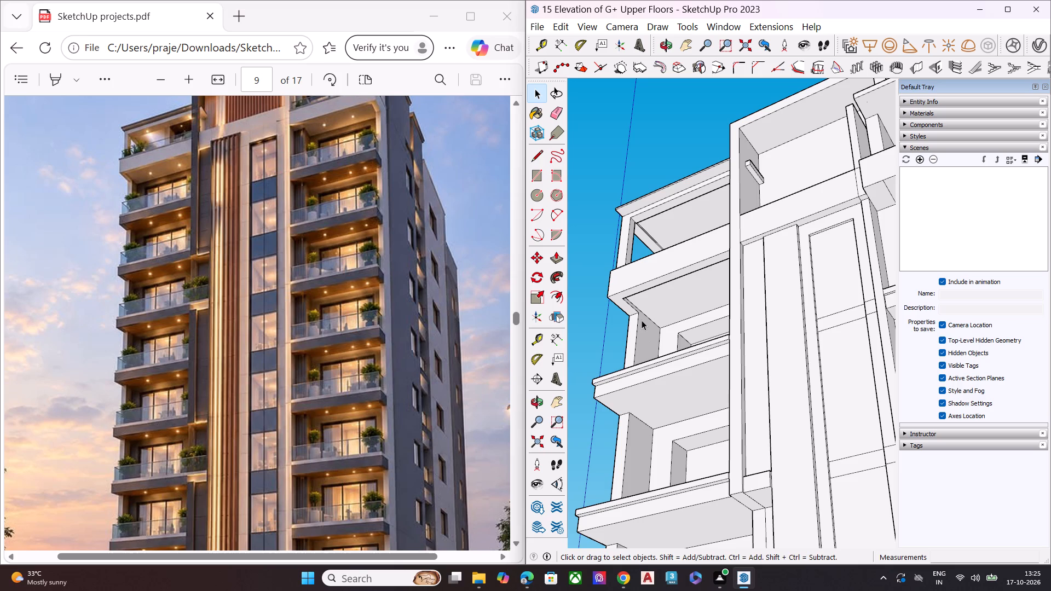
Draw a line about 7' 11 7/8" on the second-highest left balcony's underside, from the side wall end's midpoint to the balcony's front edge.
scroll(655, 280, "down", 1)
scroll(626, 318, "down", 3)
middle_click_drag(621, 404, 622, 340)
scroll(620, 356, "up", 4)
scroll(608, 413, "down", 1)
scroll(608, 413, "up", 12)
key("l")
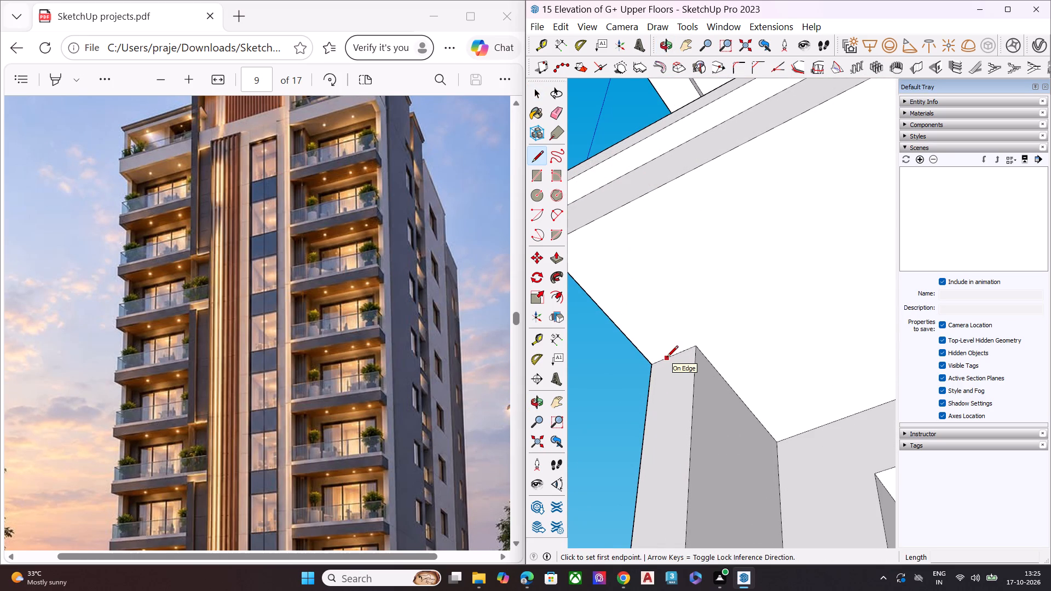
scroll(675, 352, "down", 5)
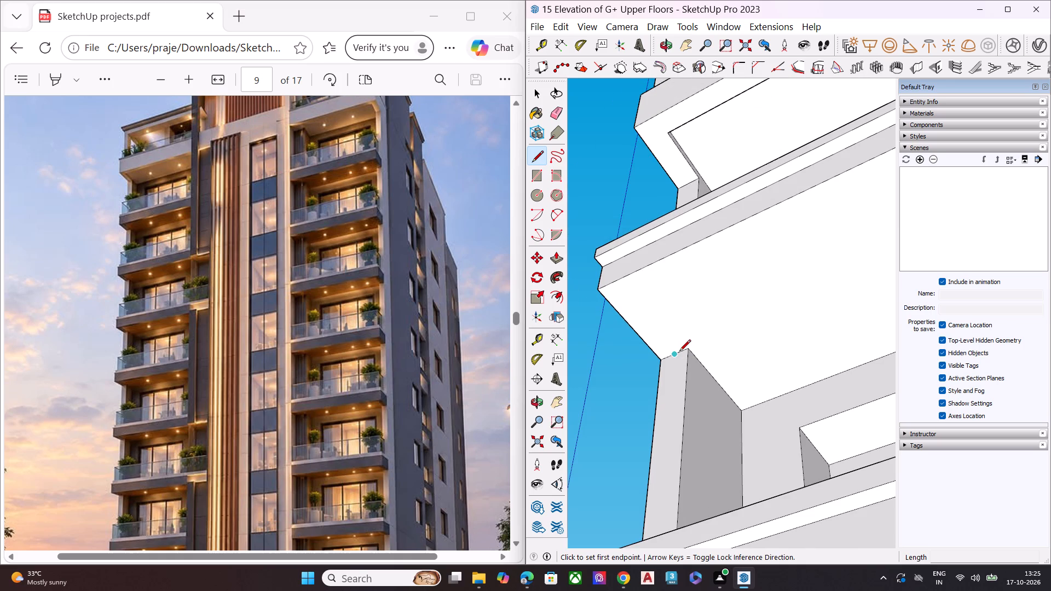
left_click(675, 353)
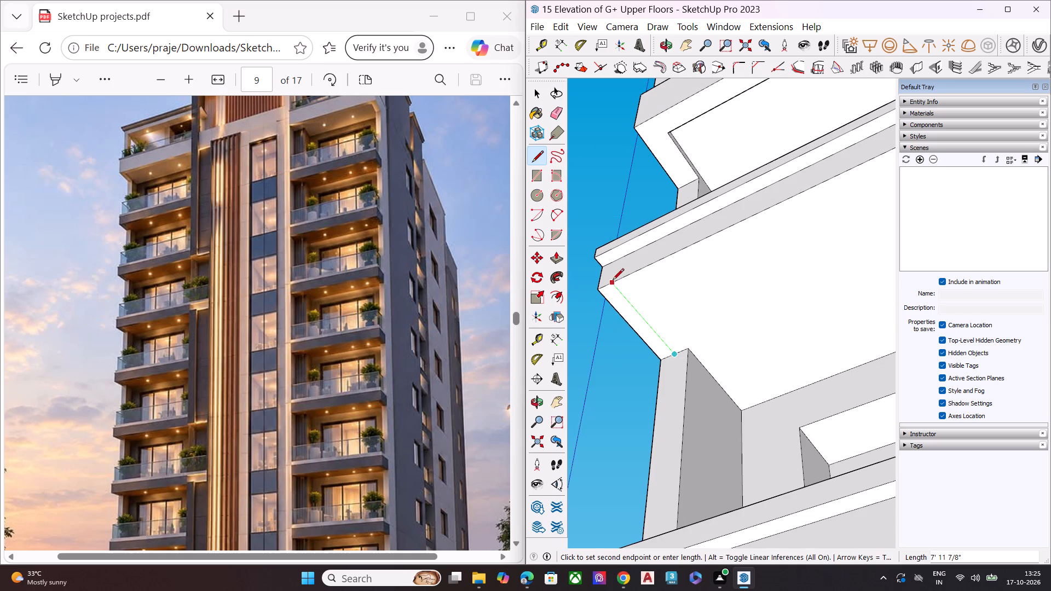
left_click(613, 281)
key("space")
Draw a line about 29' 9/16" along the same underside, parallel to the front edge, from the new line to the inner wall.
key("l")
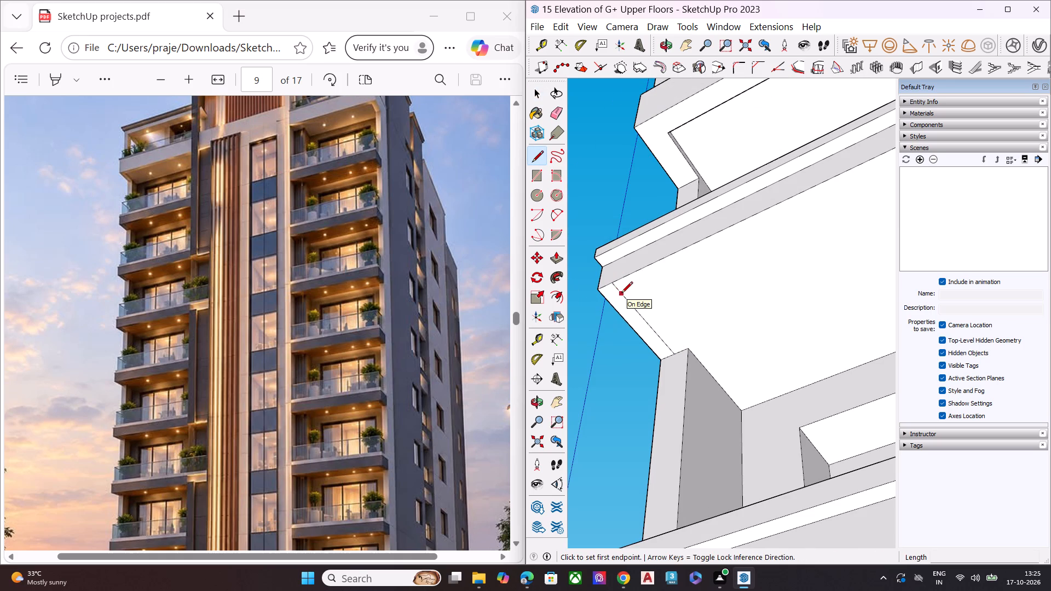
left_click(620, 293)
scroll(601, 298, "down", 5)
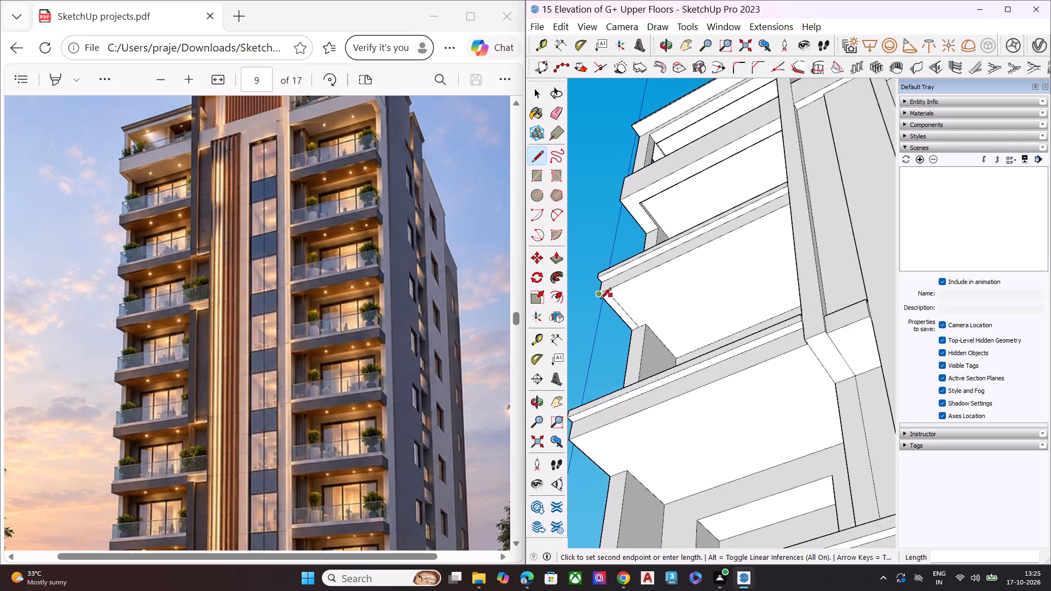
scroll(600, 300, "down", 2)
middle_click_drag(657, 282, 880, 231)
scroll(827, 263, "up", 6)
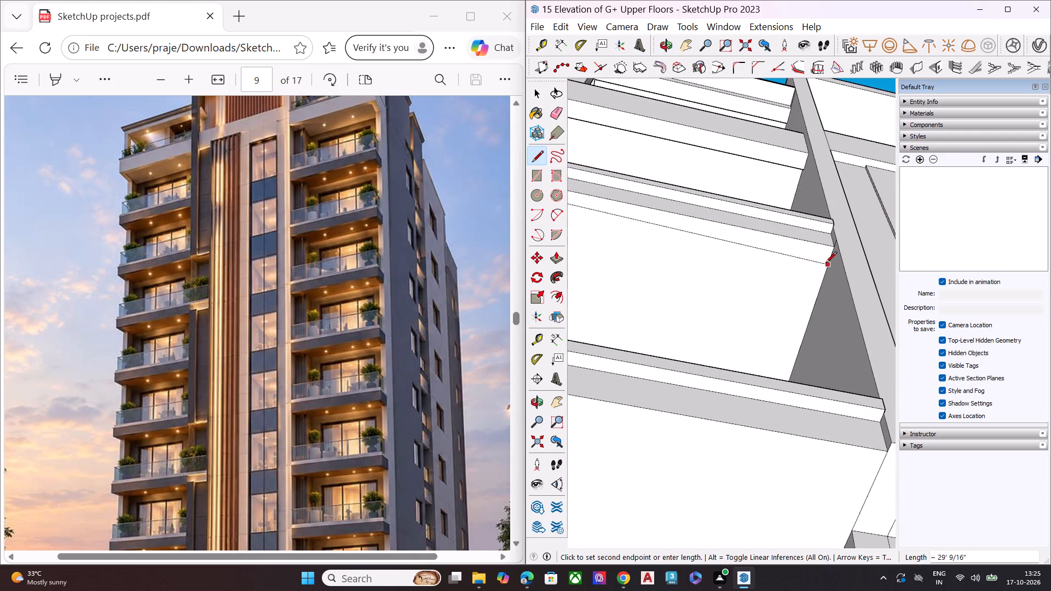
left_click(830, 260)
key("space")
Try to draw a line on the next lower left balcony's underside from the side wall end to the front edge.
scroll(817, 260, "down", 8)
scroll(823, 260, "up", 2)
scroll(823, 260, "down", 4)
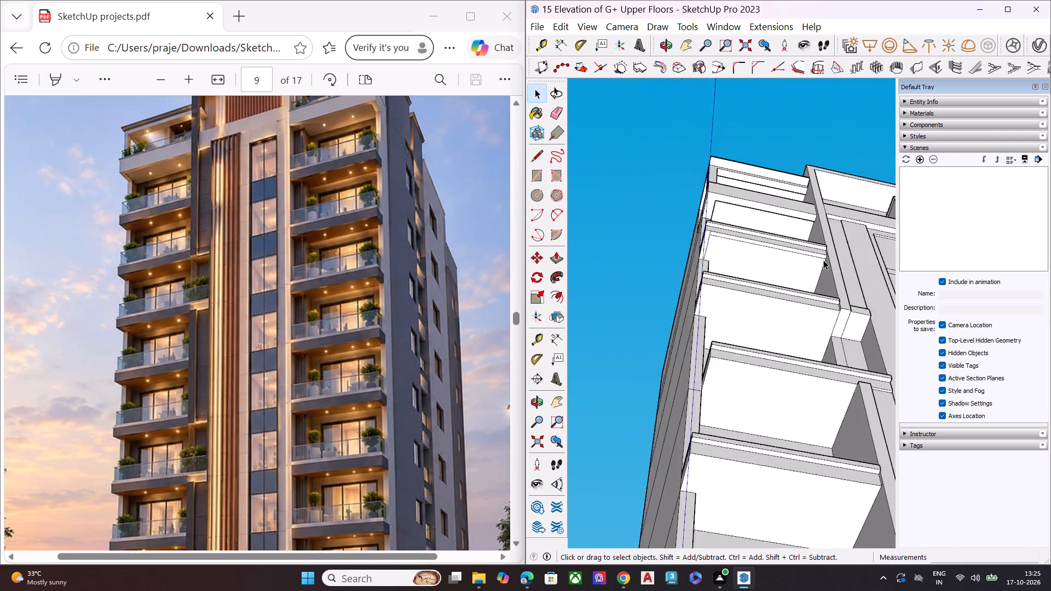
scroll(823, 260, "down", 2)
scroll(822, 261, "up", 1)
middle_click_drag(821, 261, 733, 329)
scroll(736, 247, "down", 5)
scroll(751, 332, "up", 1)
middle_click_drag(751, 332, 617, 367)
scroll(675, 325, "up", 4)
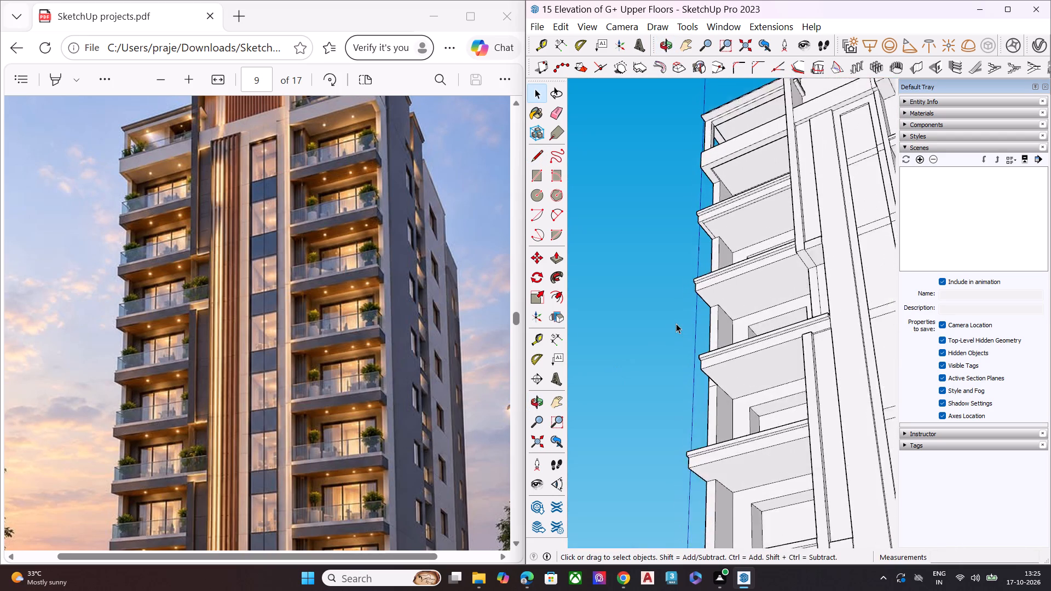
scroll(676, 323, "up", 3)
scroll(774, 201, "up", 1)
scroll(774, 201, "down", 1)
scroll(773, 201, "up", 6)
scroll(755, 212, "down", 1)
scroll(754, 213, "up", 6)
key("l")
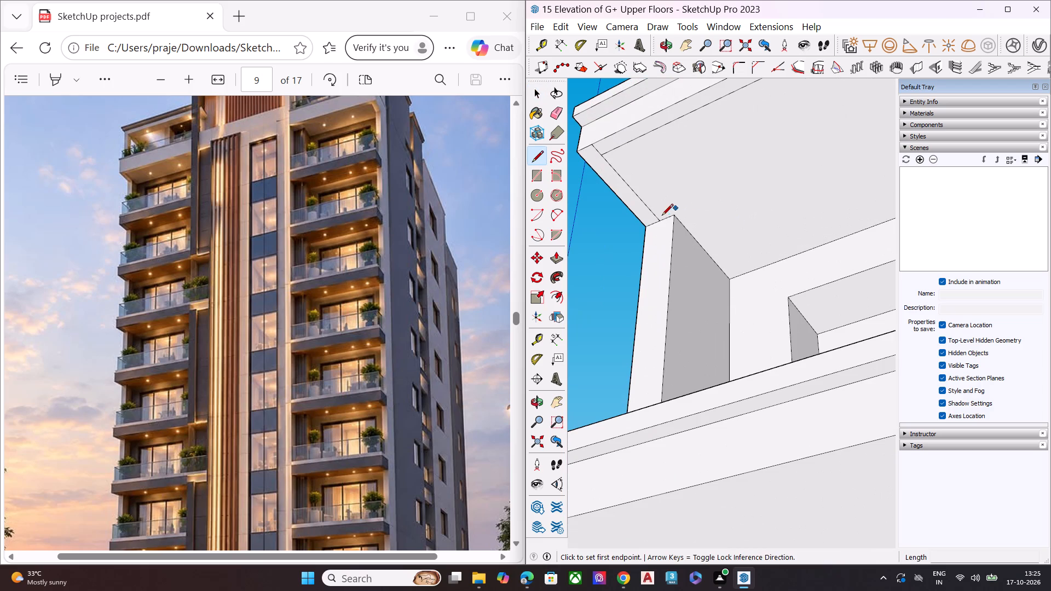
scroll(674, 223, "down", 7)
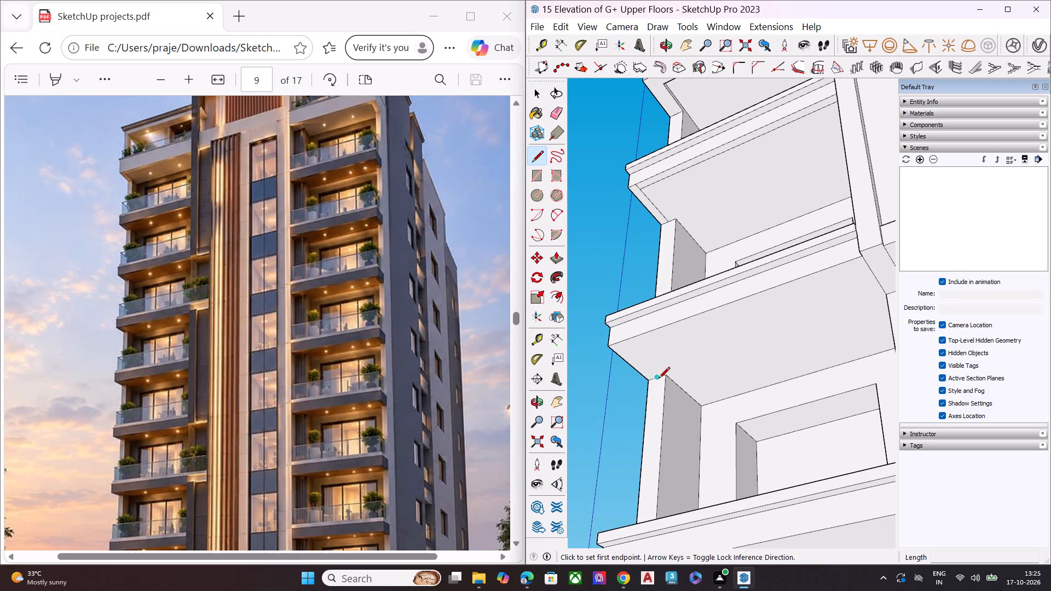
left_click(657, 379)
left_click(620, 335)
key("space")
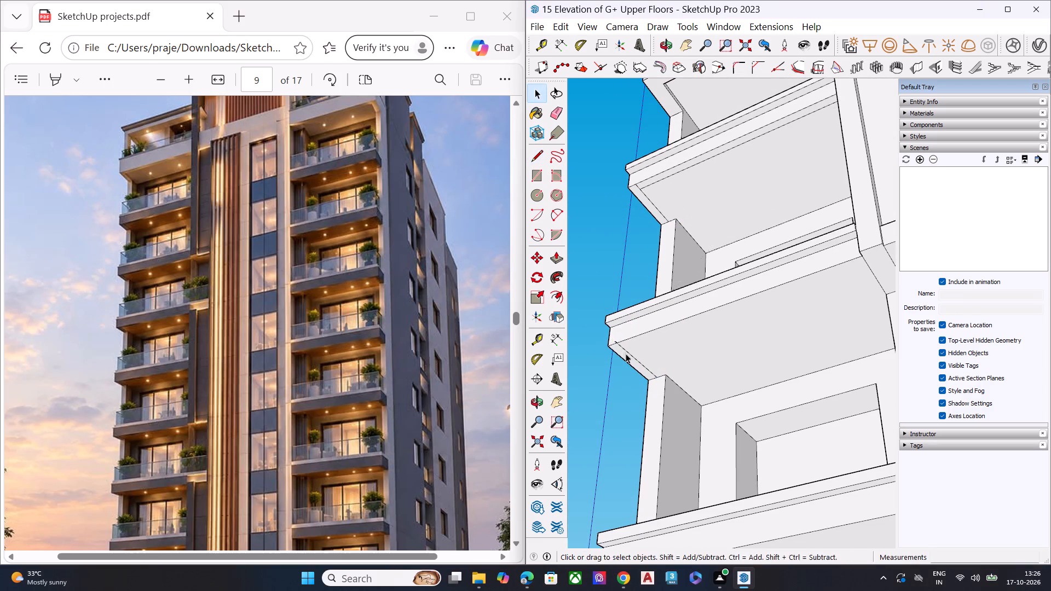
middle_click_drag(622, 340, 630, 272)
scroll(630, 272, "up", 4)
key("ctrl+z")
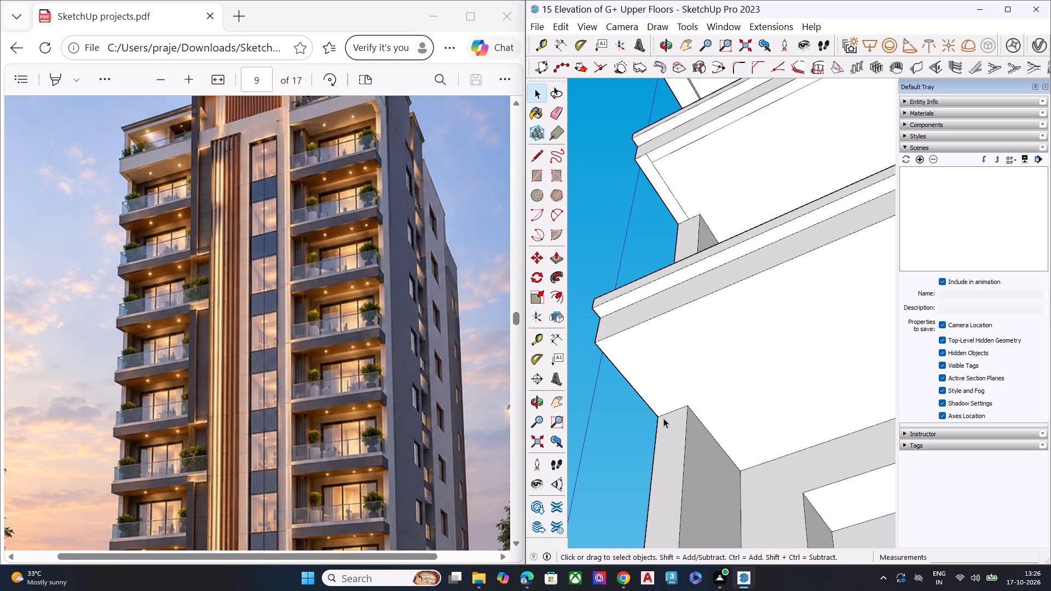
Draw a line about 7' 11 7/8" on this balcony's underside from the side wall end's midpoint to the balcony's front edge.
key("l")
left_click(671, 413)
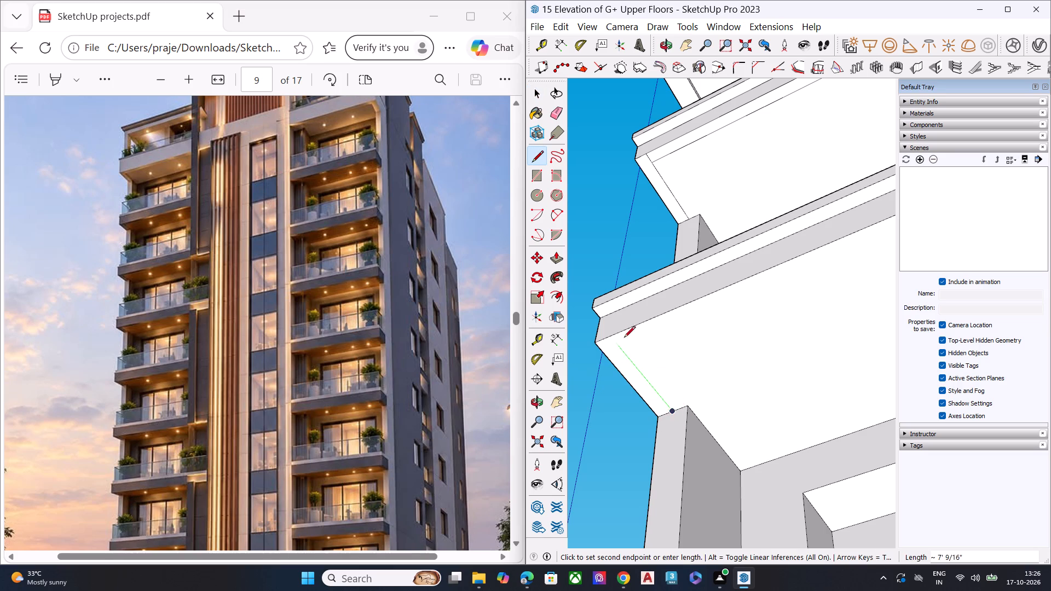
left_click(614, 334)
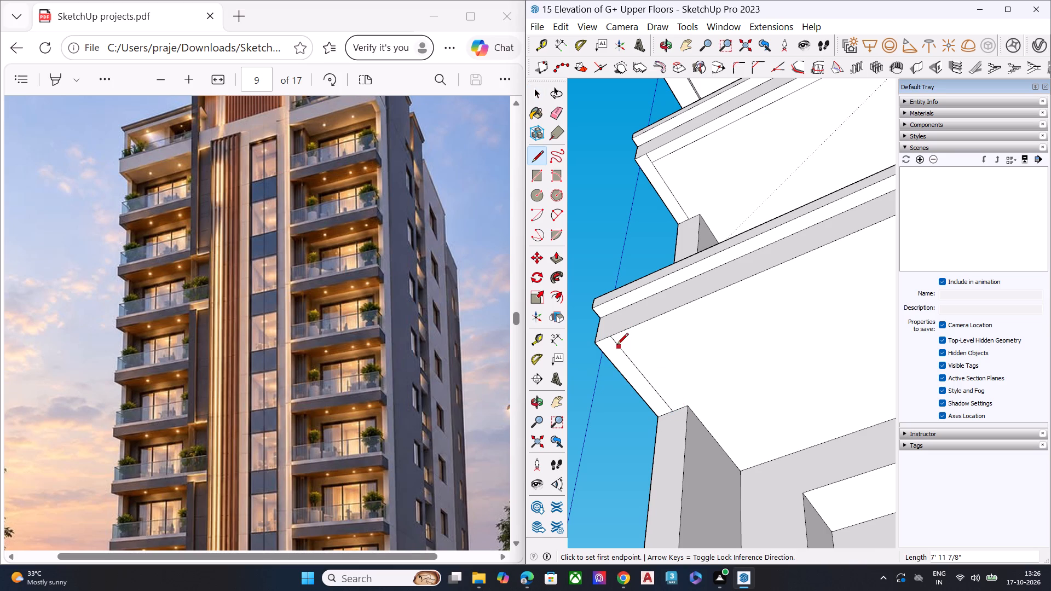
Draw a line about 28' 1/16" along this underside, parallel to the front edge, from the new line to the opposite side.
left_click(617, 345)
scroll(615, 345, "down", 7)
middle_click_drag(731, 308, 822, 296)
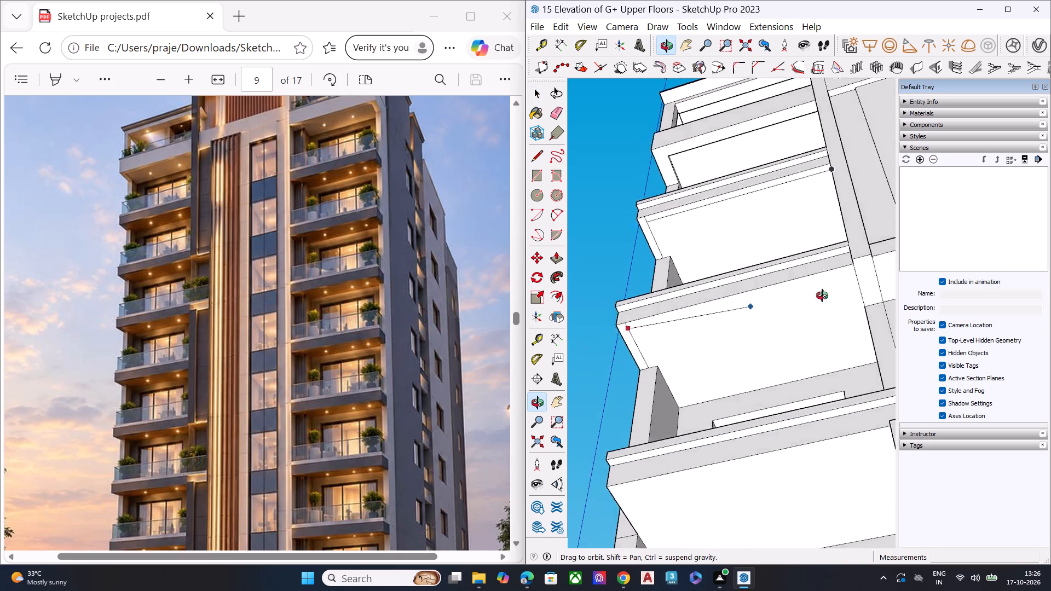
middle_click_drag(822, 296, 906, 271)
scroll(906, 271, "up", 1)
scroll(736, 292, "down", 9)
scroll(771, 295, "up", 3)
scroll(778, 298, "down", 1)
scroll(778, 299, "up", 4)
scroll(824, 302, "up", 1)
scroll(824, 302, "down", 2)
scroll(824, 302, "up", 4)
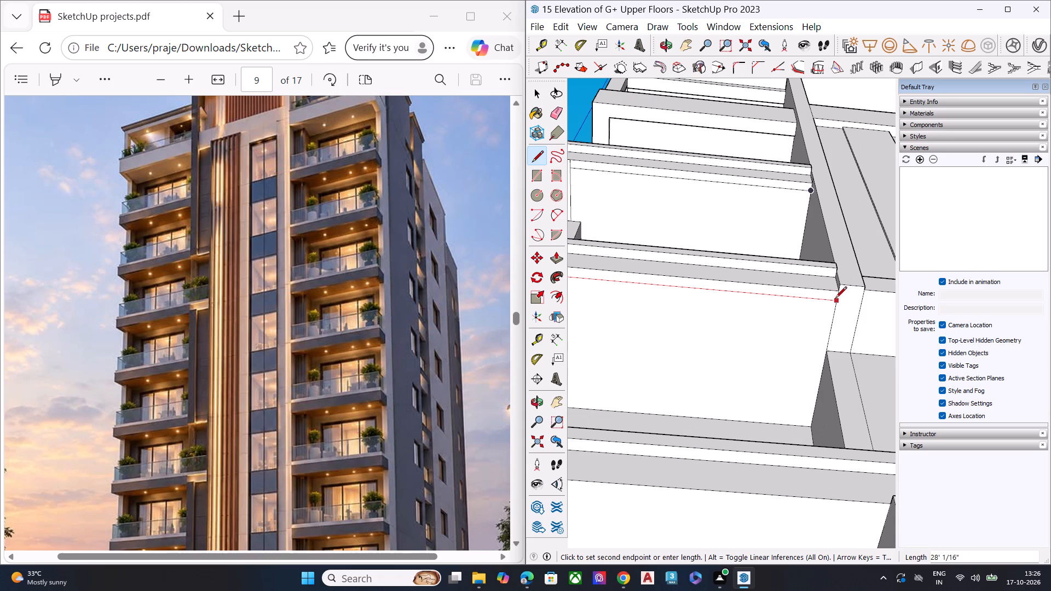
left_click(838, 298)
key("space")
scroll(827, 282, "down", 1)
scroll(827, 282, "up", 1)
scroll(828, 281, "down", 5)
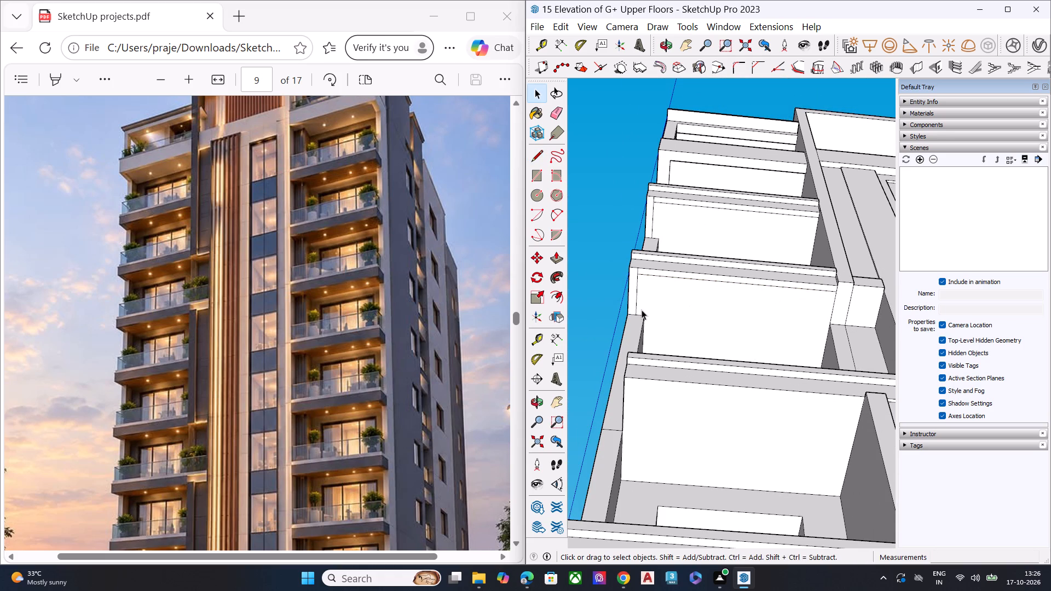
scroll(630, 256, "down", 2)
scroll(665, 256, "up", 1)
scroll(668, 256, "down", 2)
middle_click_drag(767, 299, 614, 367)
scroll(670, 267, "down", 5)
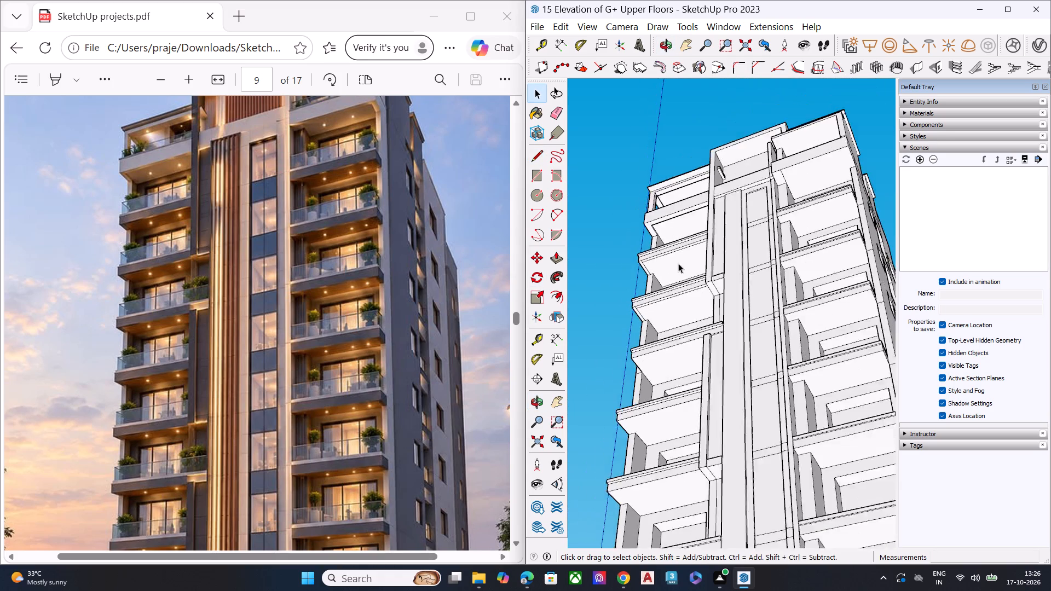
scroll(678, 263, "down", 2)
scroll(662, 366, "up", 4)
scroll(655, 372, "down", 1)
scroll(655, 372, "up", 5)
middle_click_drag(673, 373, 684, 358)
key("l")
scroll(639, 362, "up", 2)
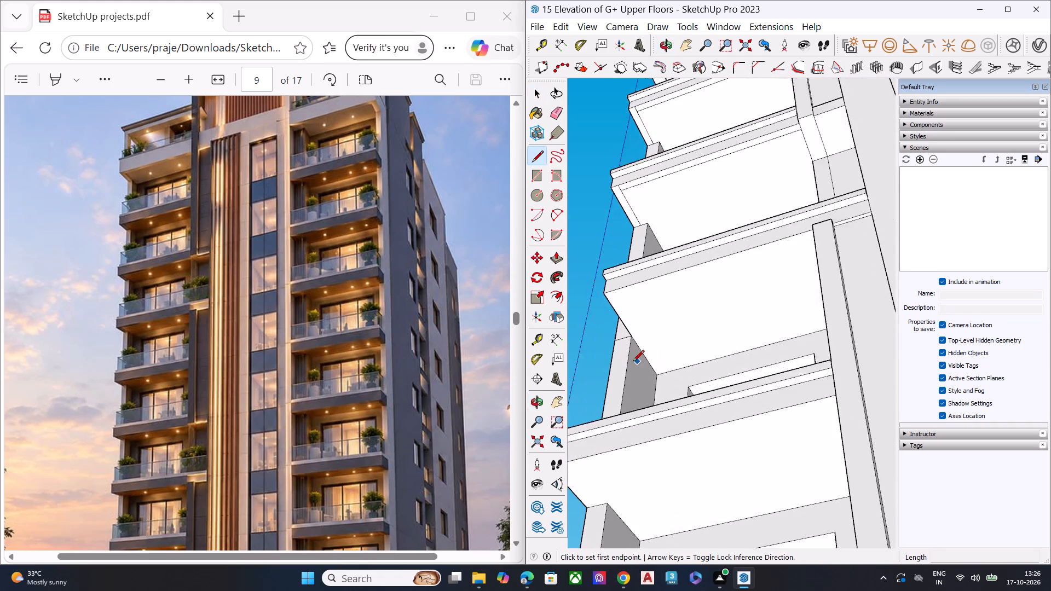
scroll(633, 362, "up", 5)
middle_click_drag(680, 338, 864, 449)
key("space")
Push/Pull the lower band's end face of the left balcony outward about 2' 5 11/16" to the tower's side edge.
scroll(738, 323, "down", 6)
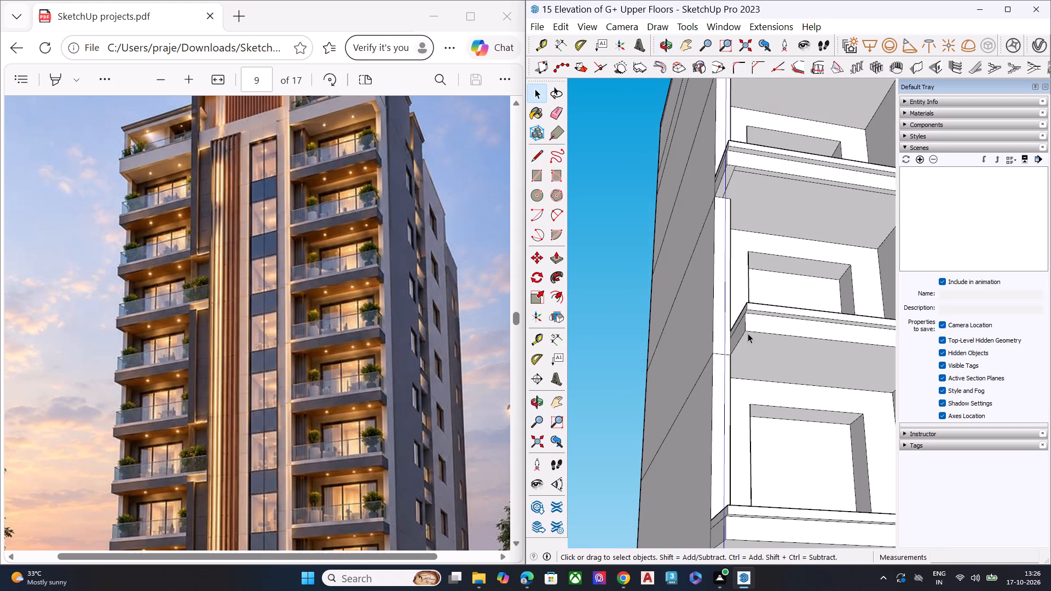
middle_click_drag(748, 334, 840, 454)
scroll(790, 401, "up", 10)
left_click(762, 381)
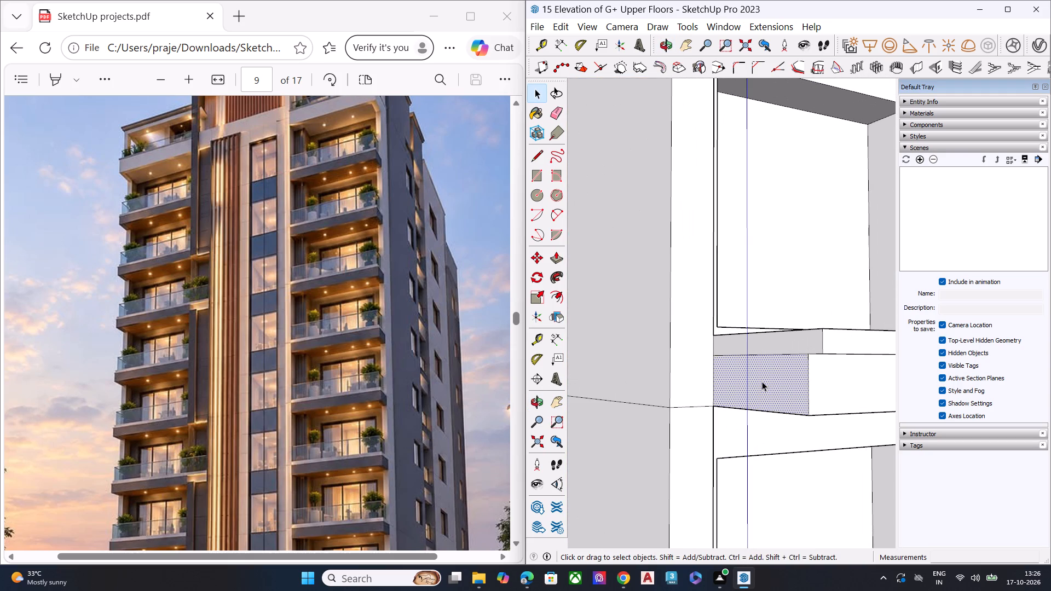
key("p")
left_click(712, 353)
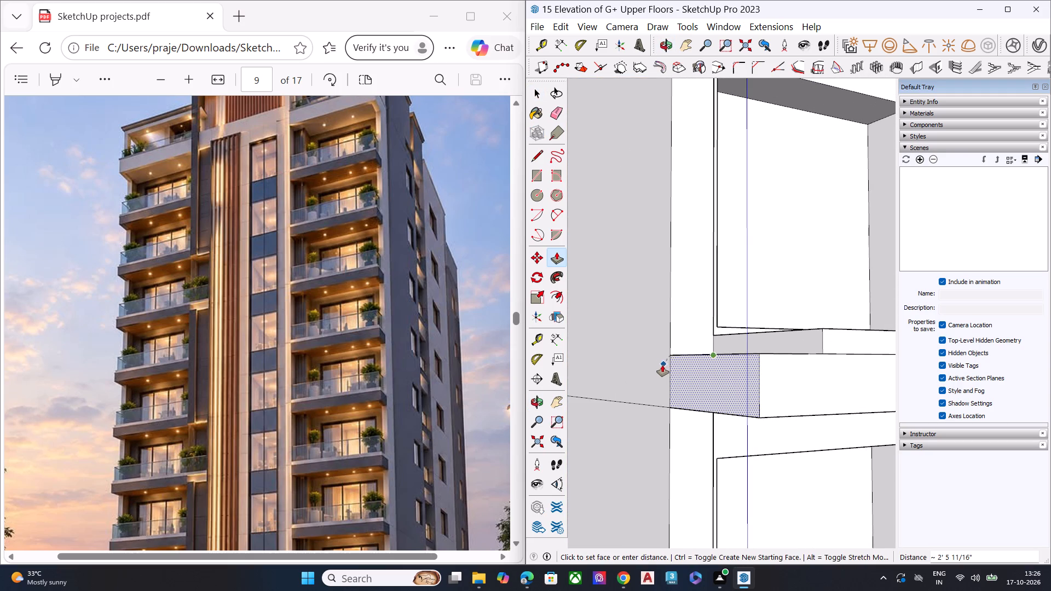
left_click(659, 367)
Push/Pull the same balcony's thin upper band end face outward about 2' 1 1/2" to the tower's side edge.
key("space")
left_click(769, 338)
key("p")
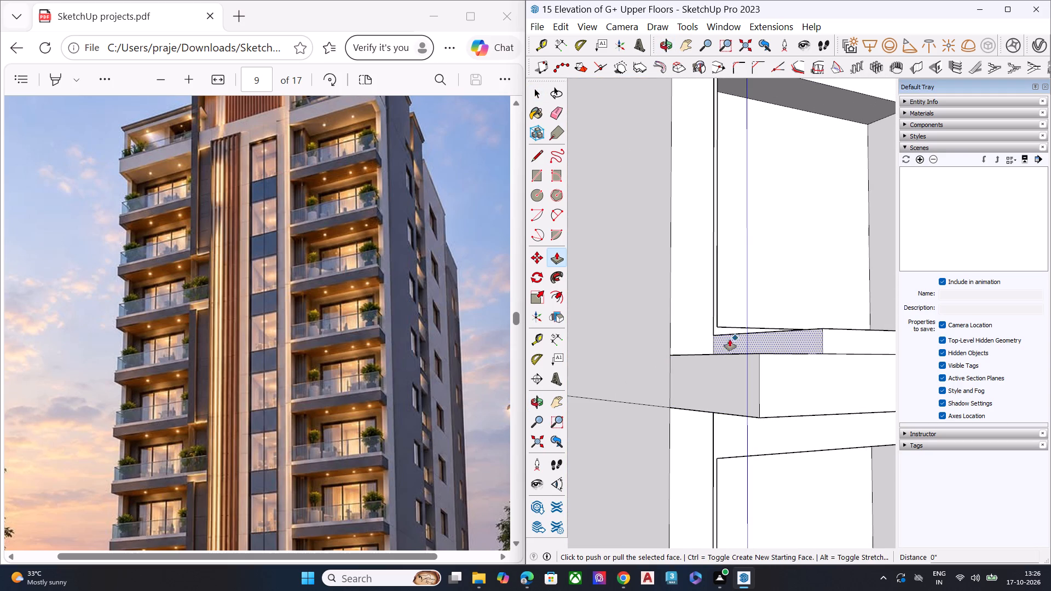
left_click_drag(720, 342, 712, 344)
left_click_drag(708, 341, 648, 360)
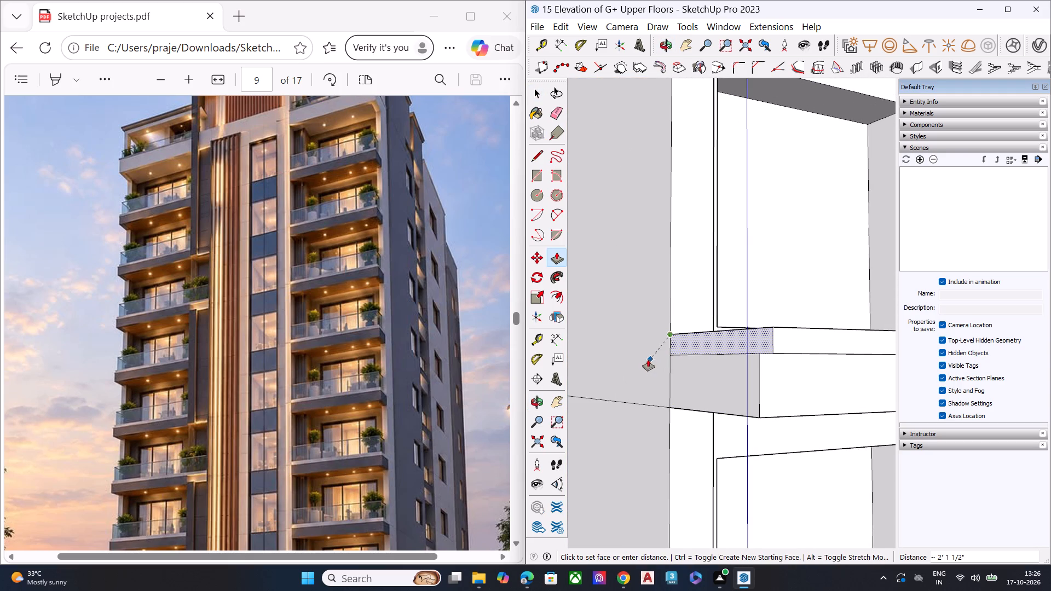
left_click_drag(648, 360, 644, 361)
key("space")
Examine the extended left balcony ends along the whole tower from the front and from both sides.
scroll(693, 329, "down", 9)
scroll(675, 301, "up", 1)
scroll(675, 301, "down", 10)
scroll(674, 300, "up", 1)
scroll(674, 300, "down", 4)
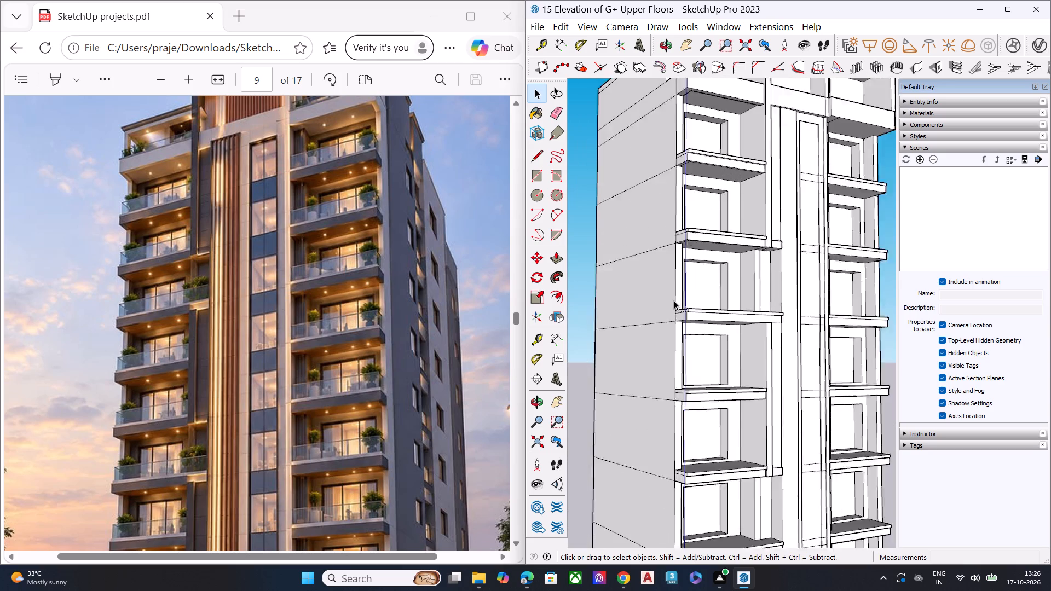
scroll(674, 300, "down", 4)
middle_click_drag(700, 285, 636, 294)
key("space")
left_click(592, 192)
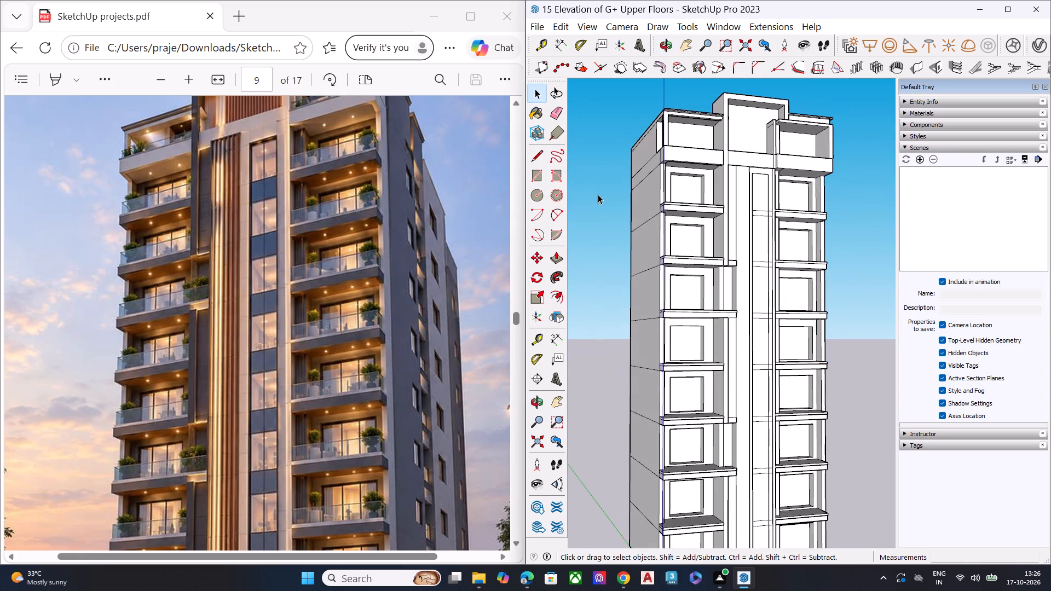
scroll(754, 318, "up", 1)
middle_click_drag(713, 315, 550, 279)
scroll(755, 270, "down", 5)
middle_click_drag(704, 311, 667, 283)
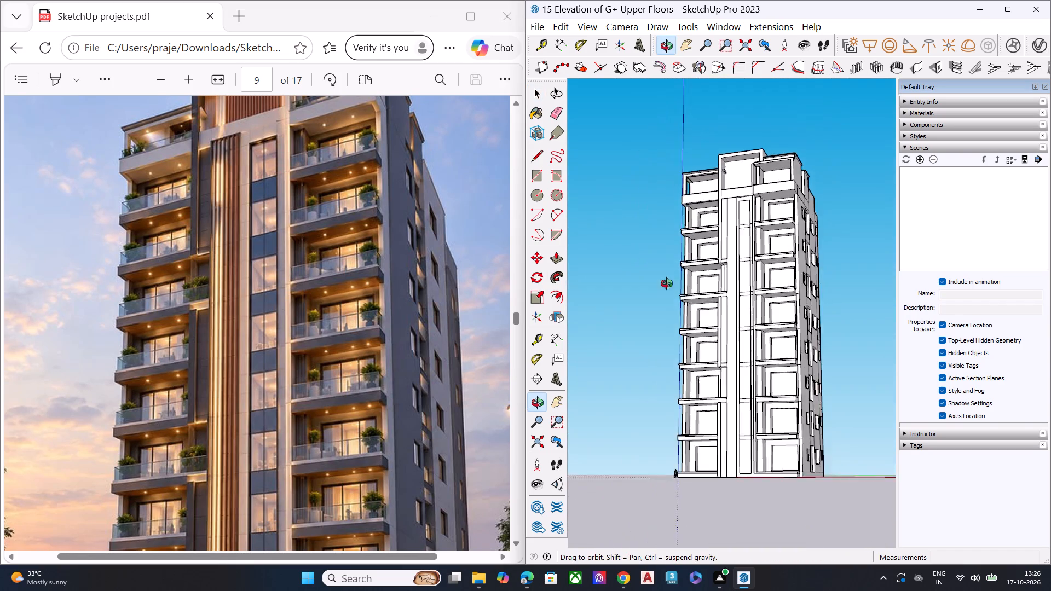
middle_click_drag(667, 283, 708, 227)
Draw a line about 7' 11 7/8" on the next unmarked left balcony's underside, from the side wall end's midpoint to the front edge.
scroll(703, 231, "up", 7)
middle_click_drag(717, 290, 645, 293)
scroll(657, 274, "up", 7)
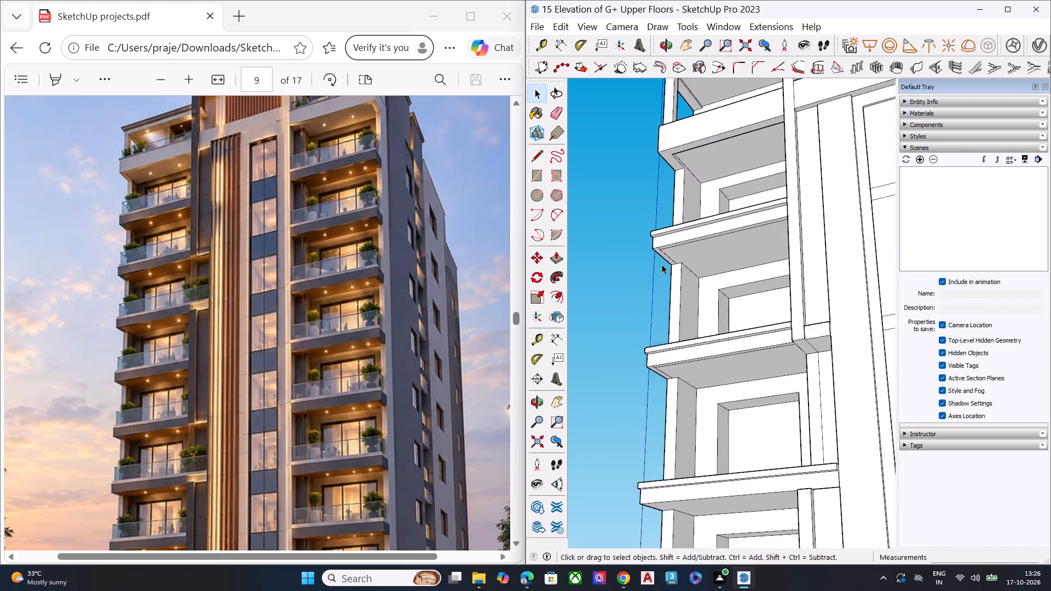
scroll(662, 264, "up", 3)
middle_click_drag(712, 254, 717, 182)
scroll(717, 182, "up", 1)
middle_click_drag(727, 310, 792, 202)
scroll(792, 202, "up", 1)
scroll(694, 219, "down", 7)
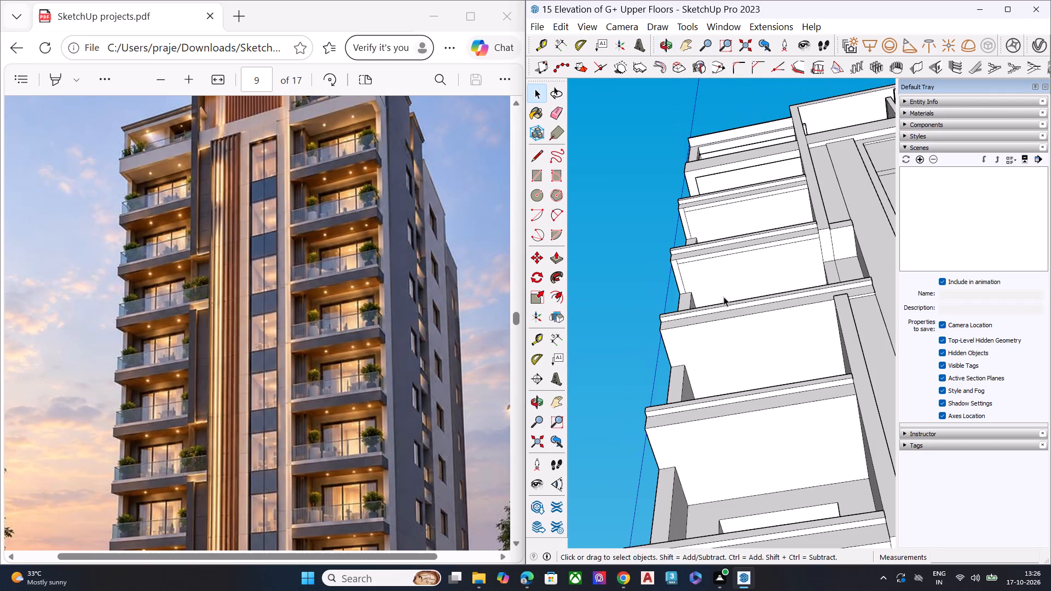
scroll(680, 344, "up", 12)
key("l")
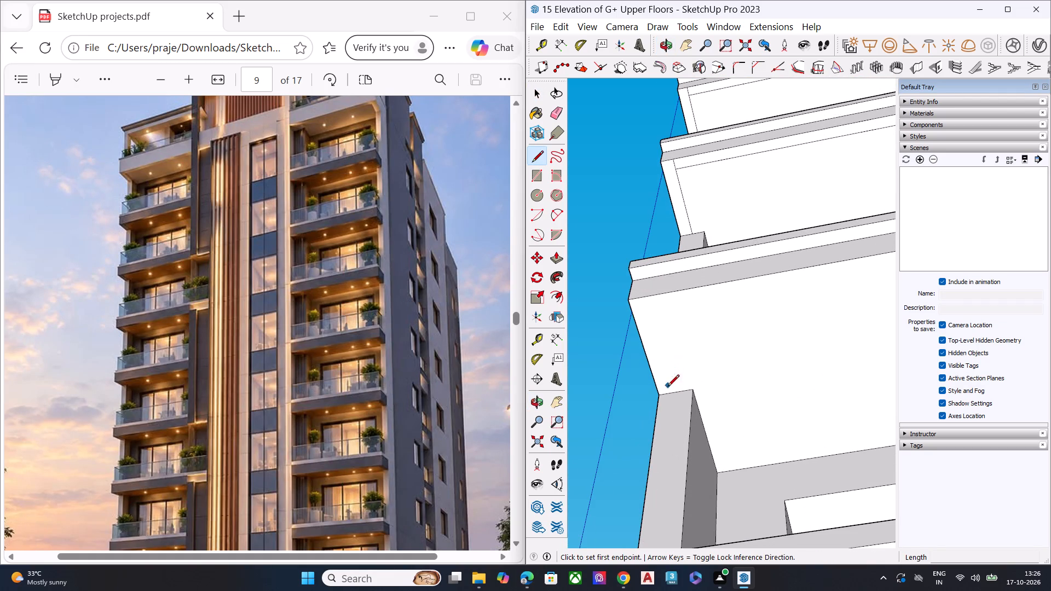
left_click(675, 393)
left_click(651, 292)
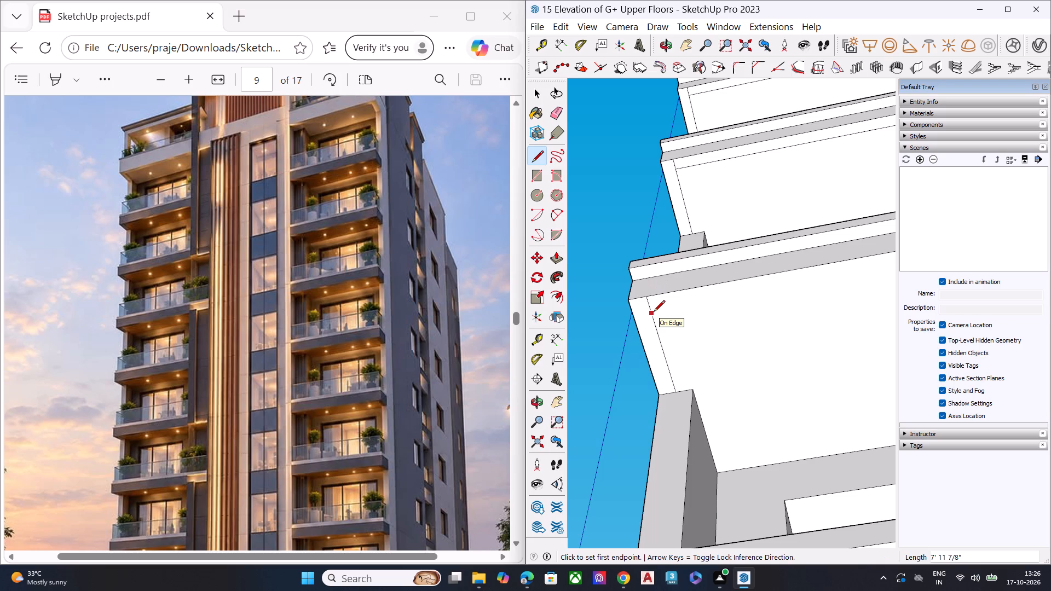
Draw a line along this underside, parallel to the front edge, from a point on the new line to the inner wall.
left_click(652, 310)
scroll(620, 311, "down", 6)
middle_click_drag(787, 304, 898, 280)
scroll(855, 292, "up", 2)
scroll(840, 297, "down", 1)
scroll(840, 297, "up", 3)
scroll(840, 297, "down", 1)
scroll(840, 297, "up", 3)
left_click(838, 294)
key("space")
Outline the next lower left balcony's underside inset with a line about 7' 11 7/8" to the front edge and one about 29' 7/16" parallel to it.
scroll(816, 287, "down", 4)
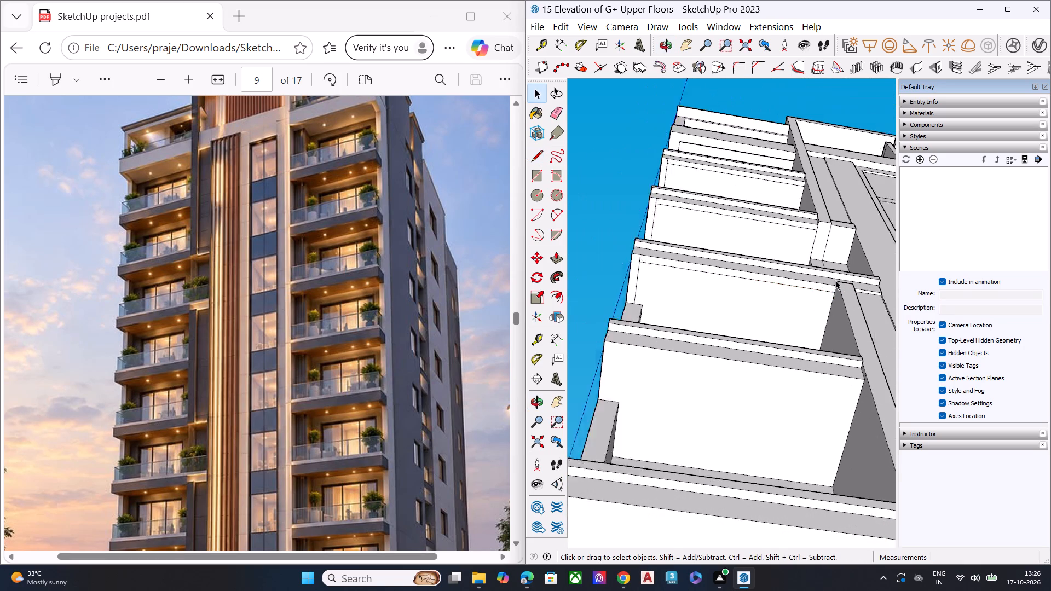
scroll(835, 280, "down", 3)
middle_click_drag(819, 292, 720, 302)
scroll(654, 374, "up", 1)
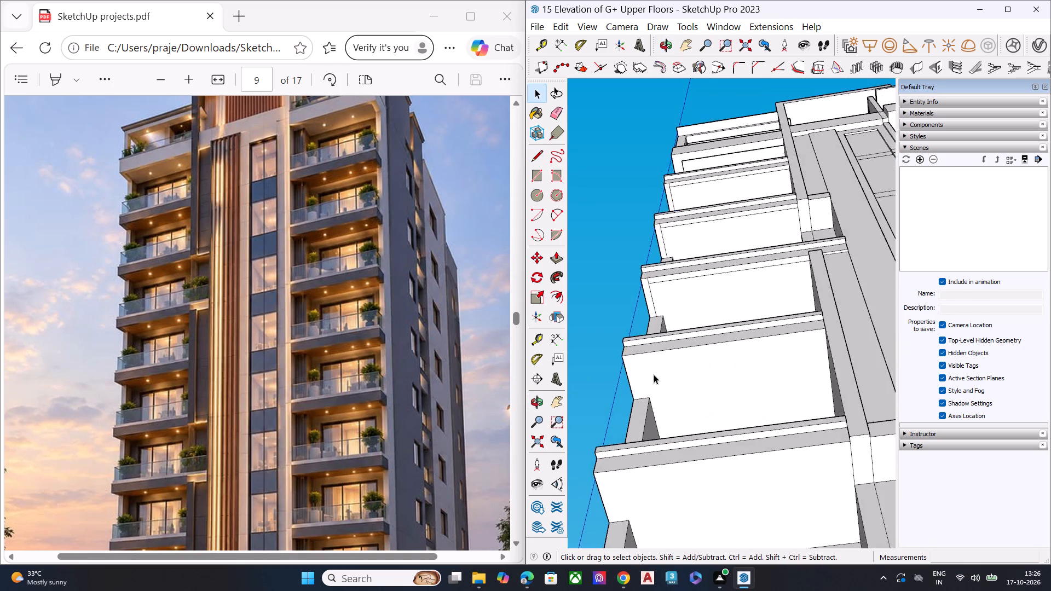
scroll(654, 374, "up", 2)
scroll(649, 380, "down", 1)
scroll(649, 381, "up", 4)
key("l")
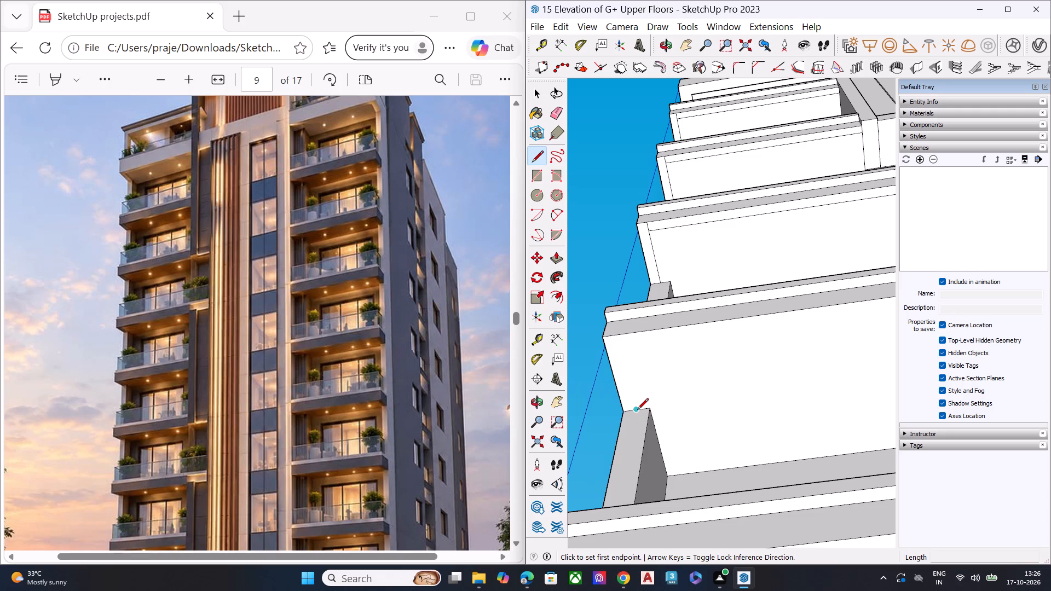
left_click(637, 410)
left_click(617, 331)
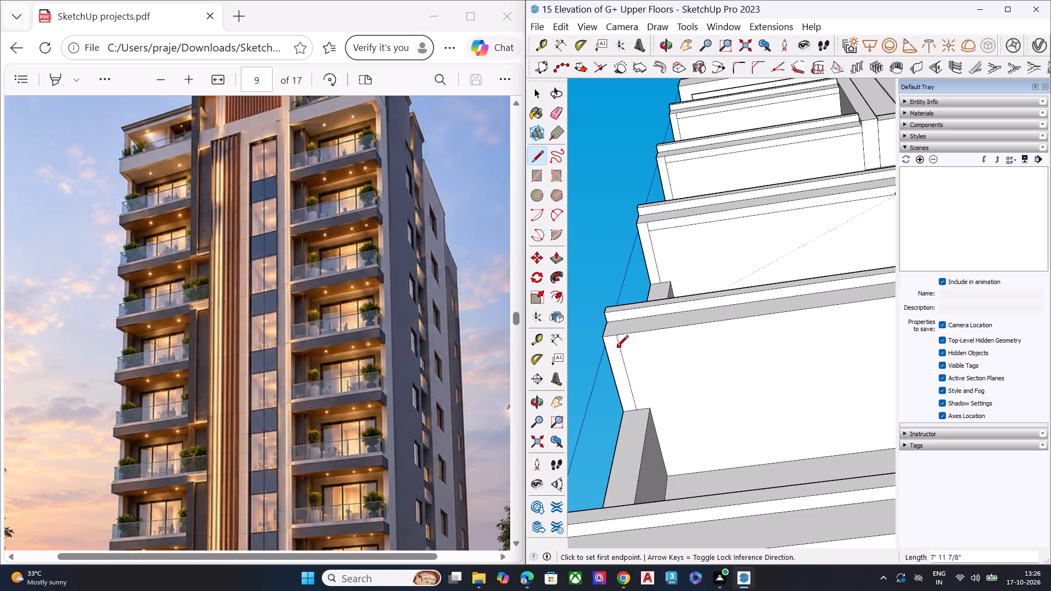
left_click(617, 347)
scroll(639, 339, "down", 5)
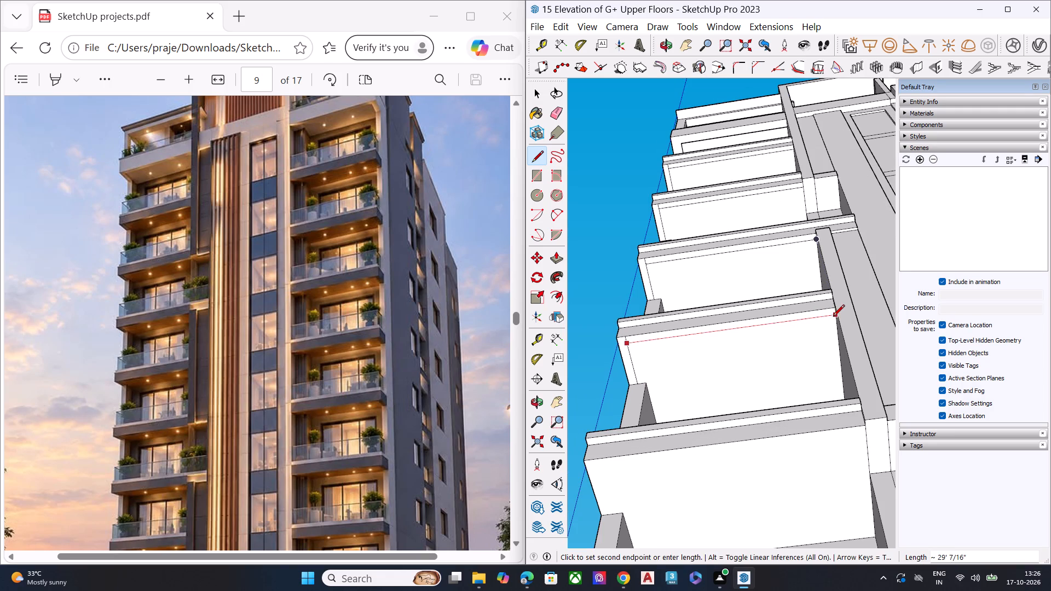
left_click(833, 317)
Outline the following lower balcony's underside inset with a line from the side wall end's midpoint to the front edge and a parallel line about 29' 7/16".
scroll(631, 332, "down", 3)
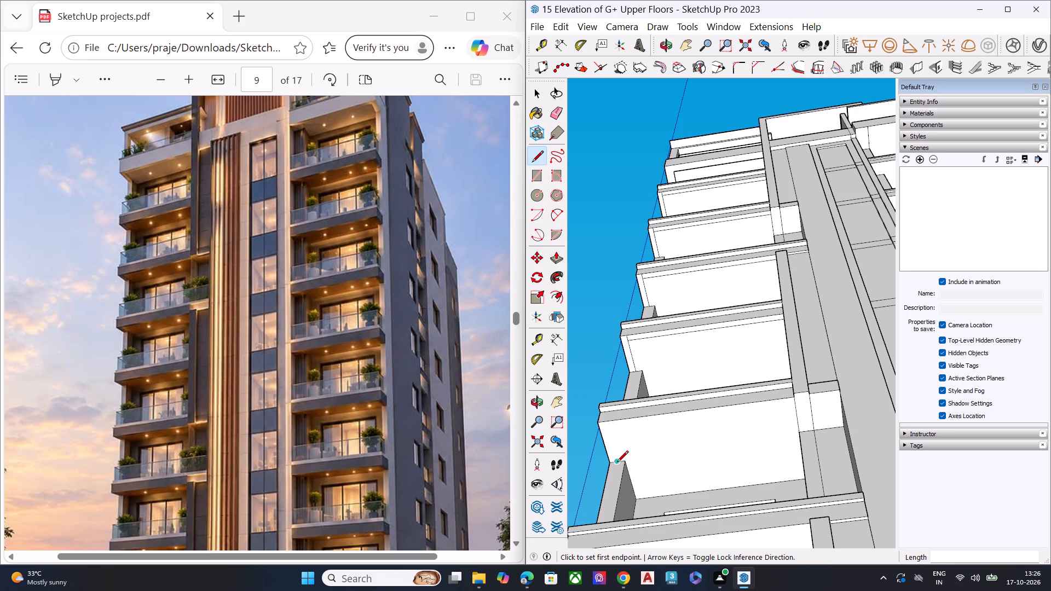
left_click(616, 461)
key("space")
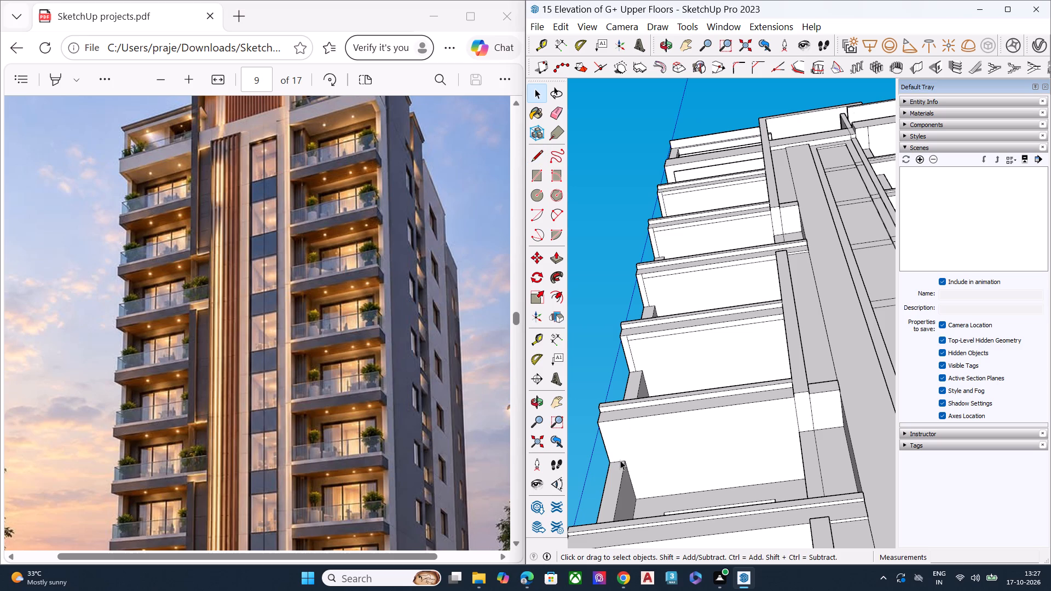
key("l")
left_click(617, 461)
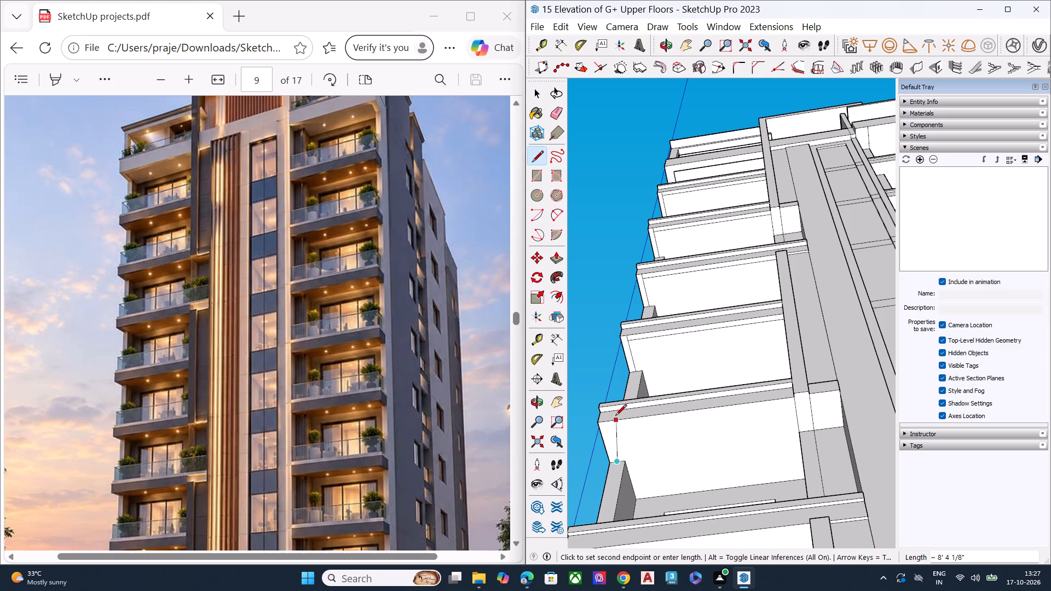
left_click(605, 418)
scroll(603, 433, "up", 4)
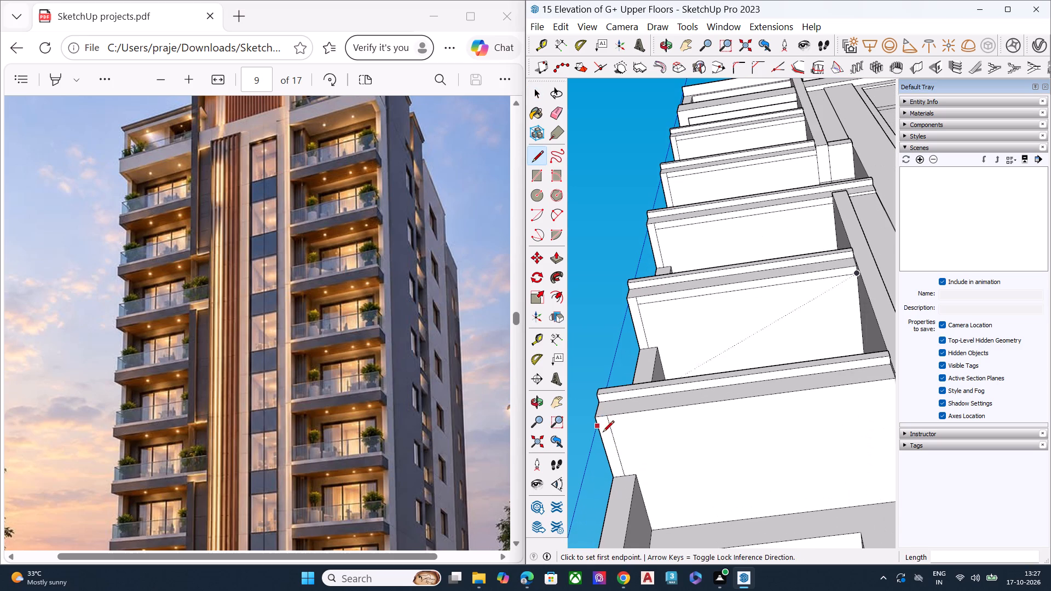
left_click(610, 426)
scroll(766, 391, "down", 4)
scroll(762, 391, "up", 1)
scroll(762, 391, "down", 2)
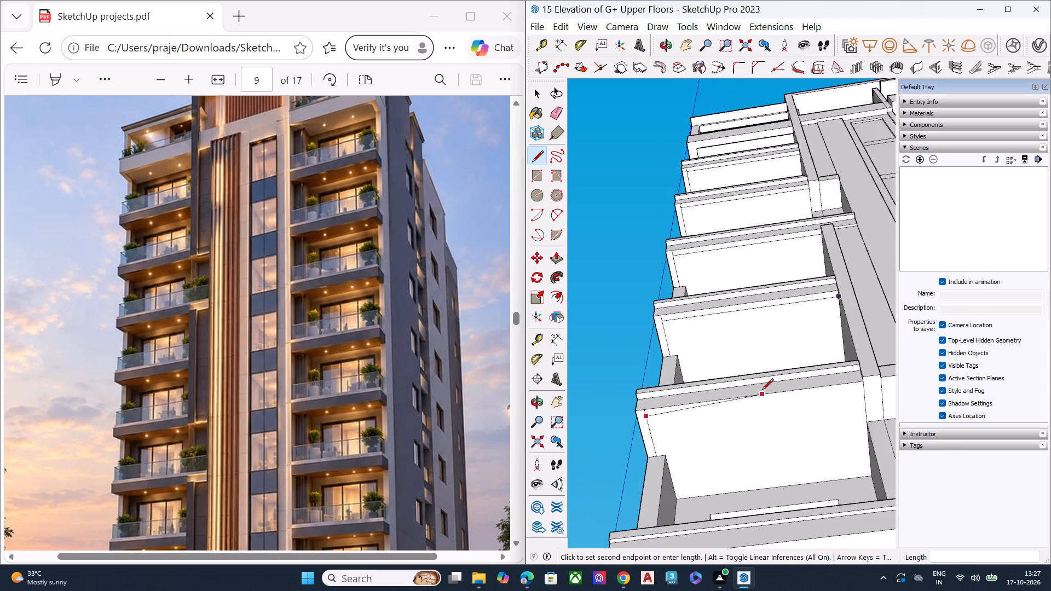
middle_click_drag(817, 401, 879, 366)
scroll(873, 372, "up", 4)
left_click(864, 373)
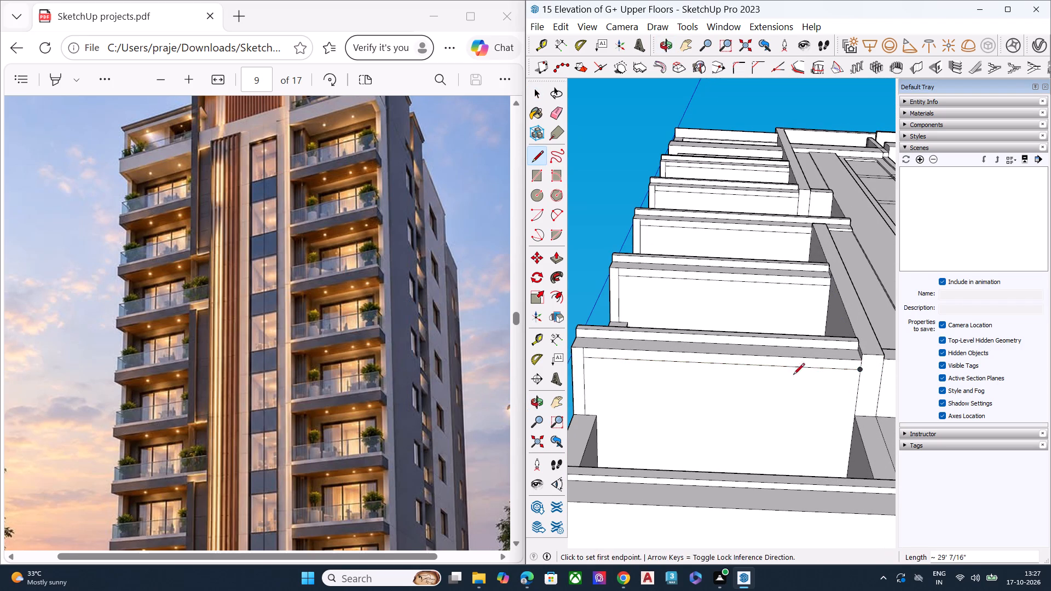
Examine the inset outlines on the left balcony undersides and the whole facade to find the balconies still unmarked.
key("space")
scroll(717, 346, "down", 8)
middle_click_drag(771, 315, 775, 370)
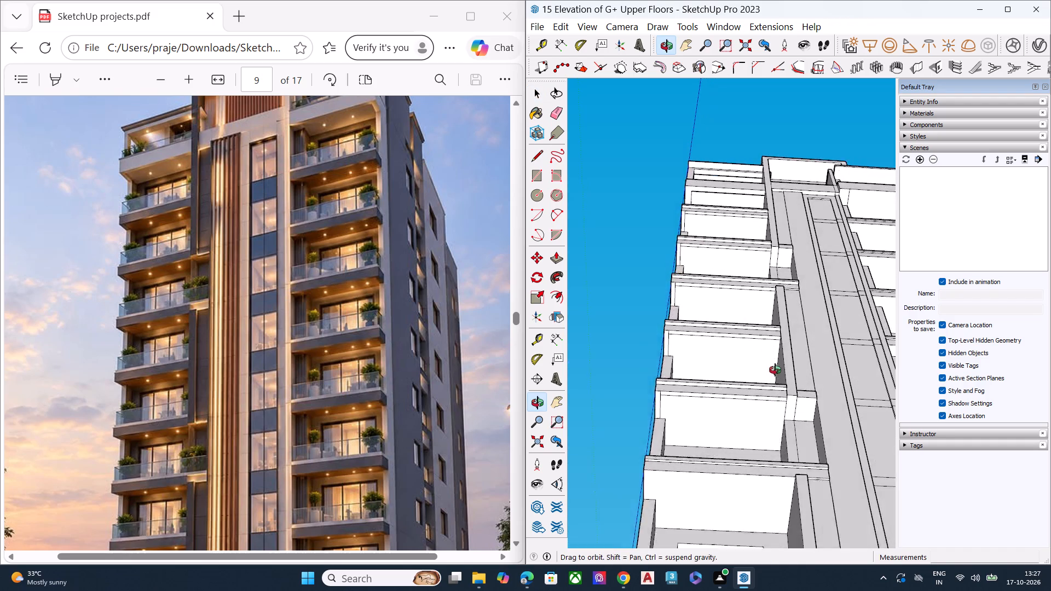
middle_click_drag(775, 370, 771, 395)
scroll(749, 310, "down", 8)
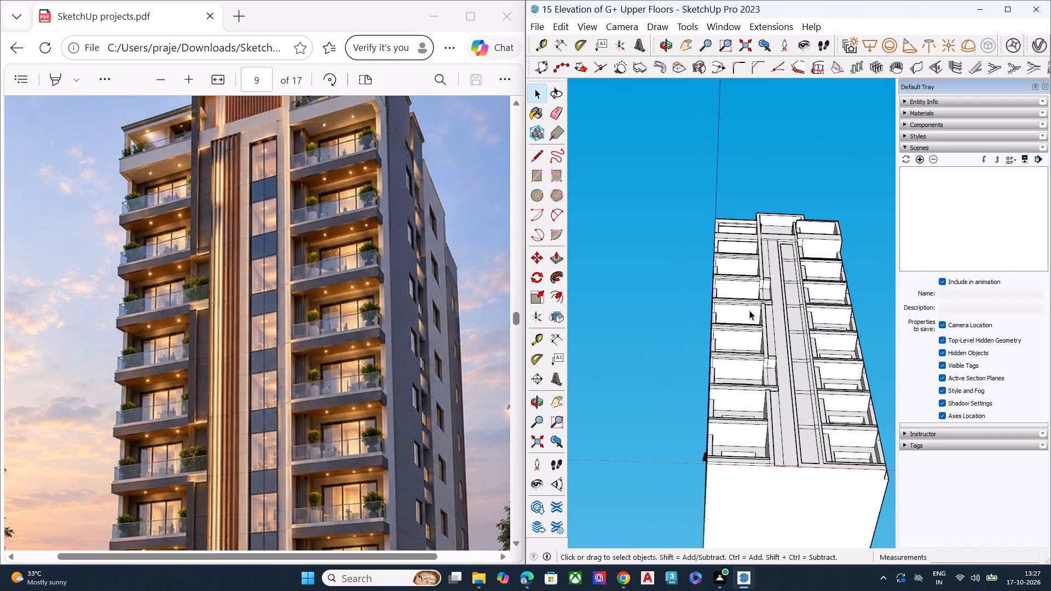
scroll(749, 310, "down", 7)
middle_click_drag(760, 343, 760, 372)
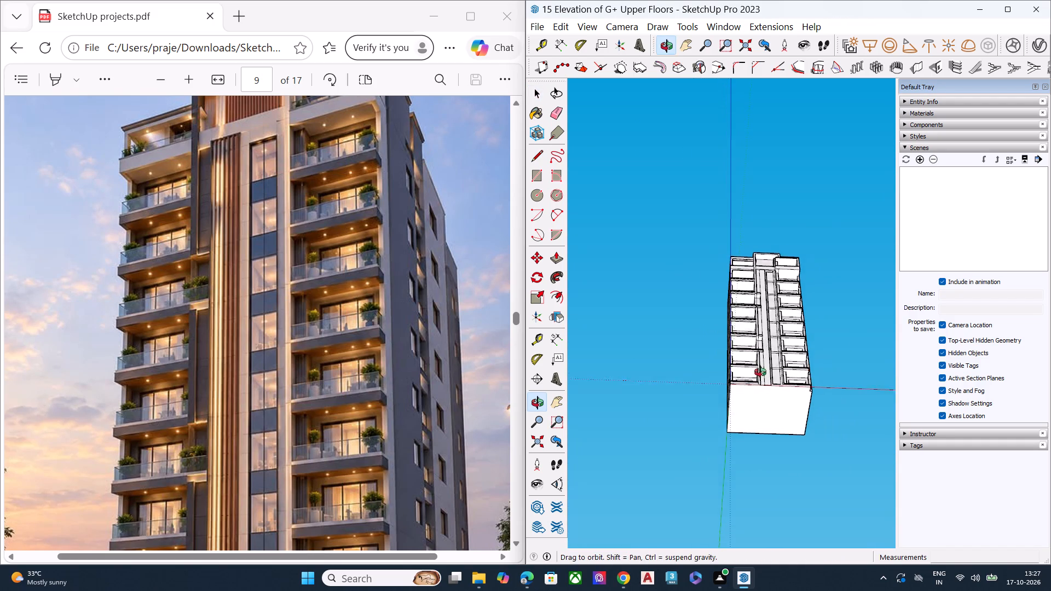
middle_click_drag(760, 372, 748, 515)
scroll(756, 369, "up", 12)
middle_click_drag(752, 417, 704, 390)
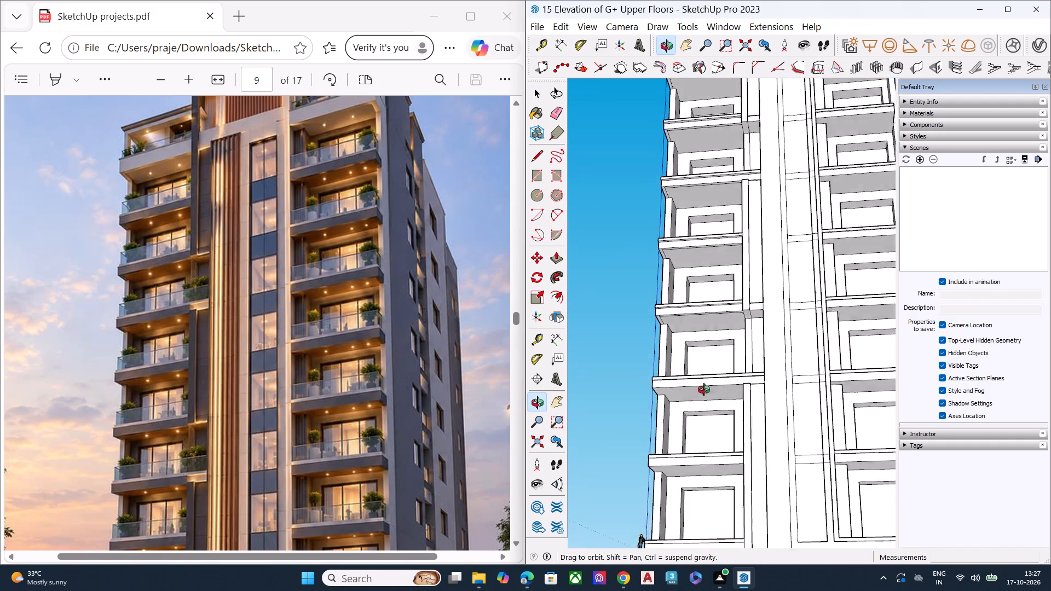
middle_click_drag(704, 390, 719, 281)
scroll(713, 296, "up", 3)
scroll(716, 321, "down", 2)
scroll(717, 321, "up", 5)
scroll(686, 329, "down", 6)
Outline the second-lowest left balcony's underside inset with a line about 7' 11 7/8" to the front edge and a parallel line to the inner wall.
middle_click_drag(724, 348, 785, 249)
scroll(774, 274, "up", 3)
scroll(760, 285, "down", 1)
scroll(756, 288, "up", 1)
scroll(751, 293, "down", 1)
scroll(750, 293, "up", 2)
middle_click_drag(763, 292, 777, 325)
scroll(735, 341, "up", 5)
scroll(602, 345, "down", 4)
key("l")
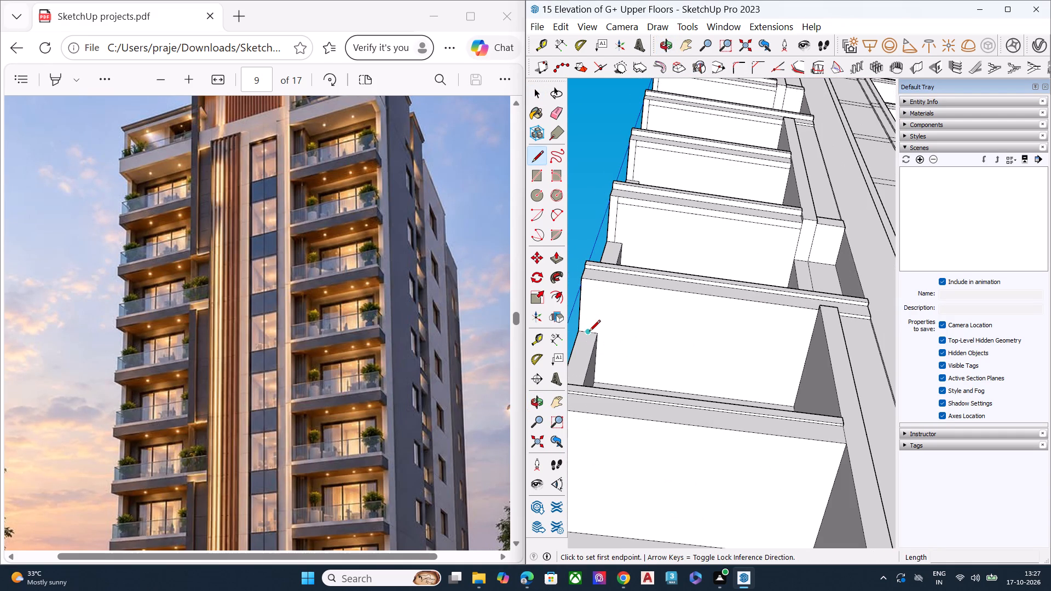
left_click(587, 332)
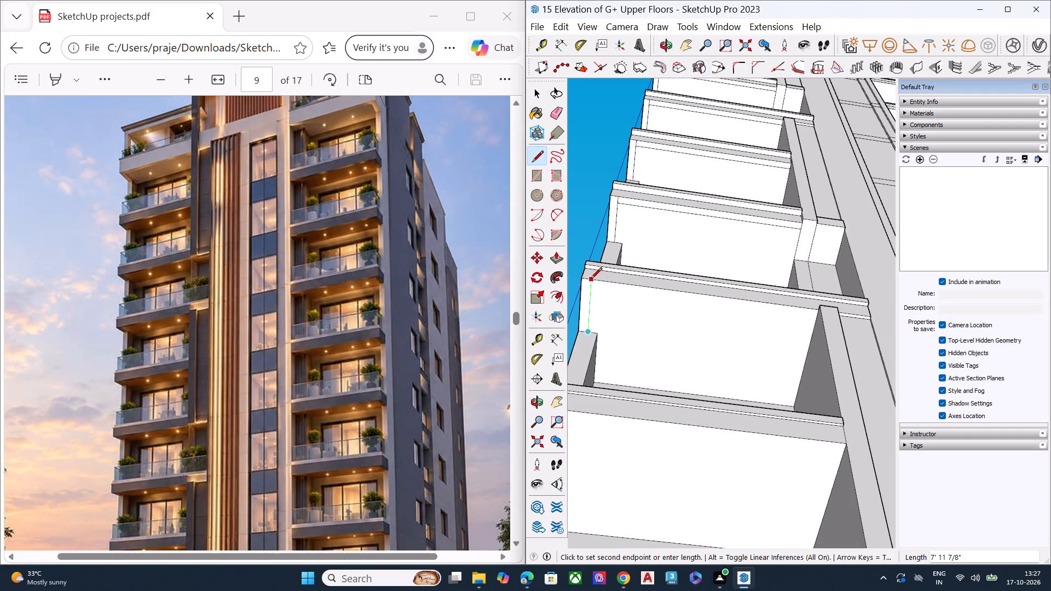
left_click(591, 280)
left_click(591, 287)
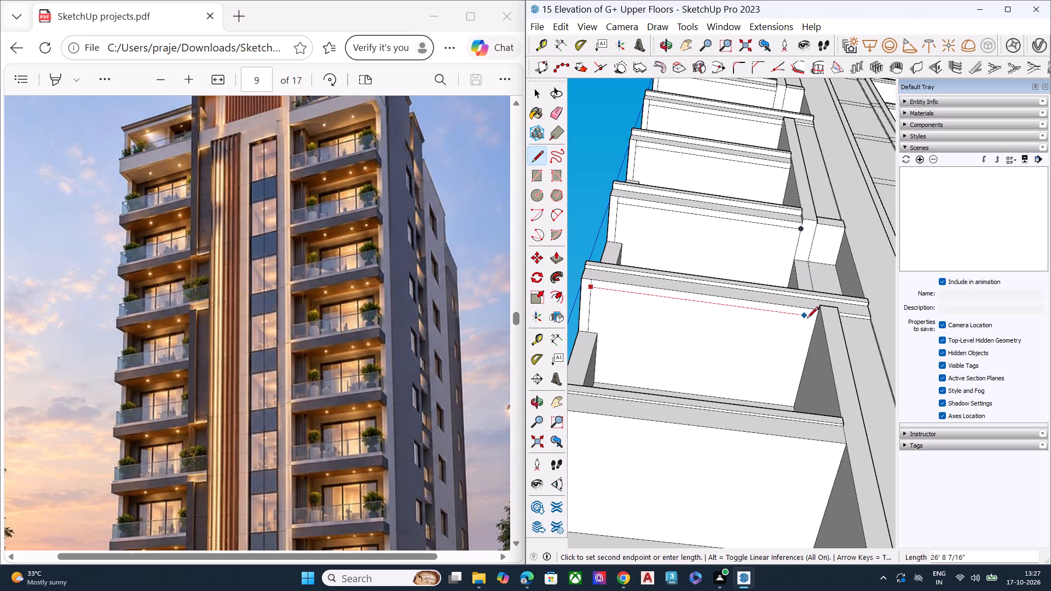
left_click(816, 319)
Outline the lowest left balcony's underside inset with a line about 8' 8 3/16" to the front edge and a parallel line about 29' 7/16".
scroll(719, 294, "down", 3)
scroll(721, 292, "up", 1)
scroll(723, 291, "down", 3)
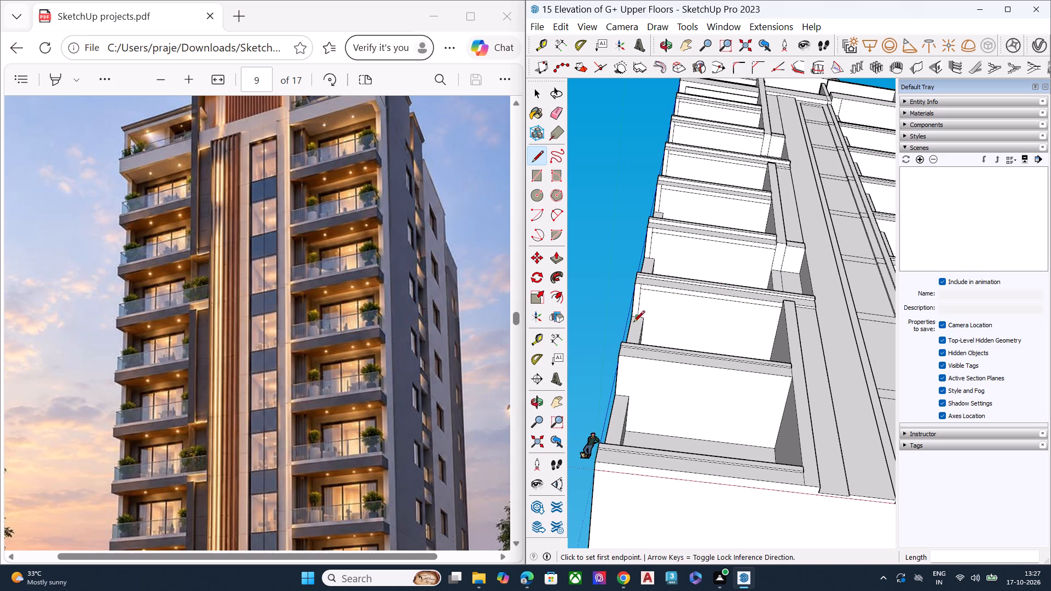
left_click(622, 397)
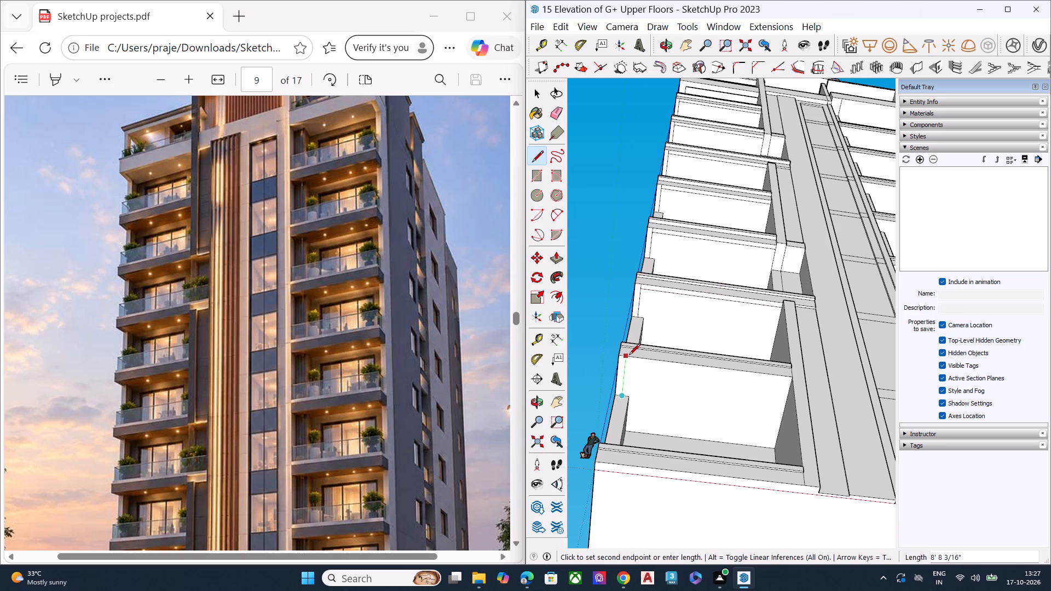
left_click(629, 356)
left_click(625, 364)
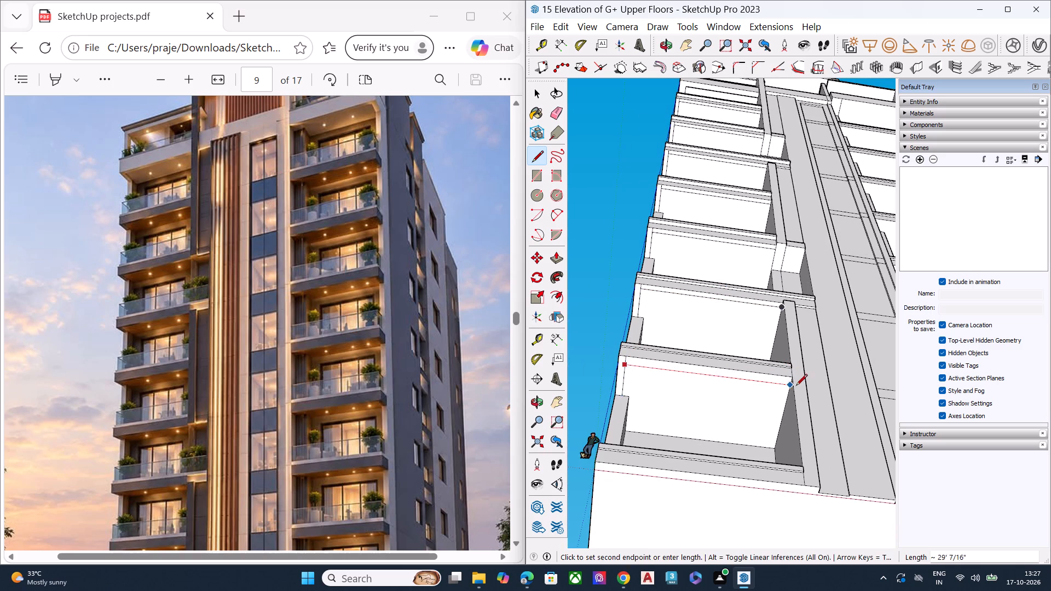
left_click(790, 386)
key("space")
Examine the left balcony undersides from below, from the lowest up to the top floors, to check the inset outlines.
middle_click_drag(695, 377, 697, 340)
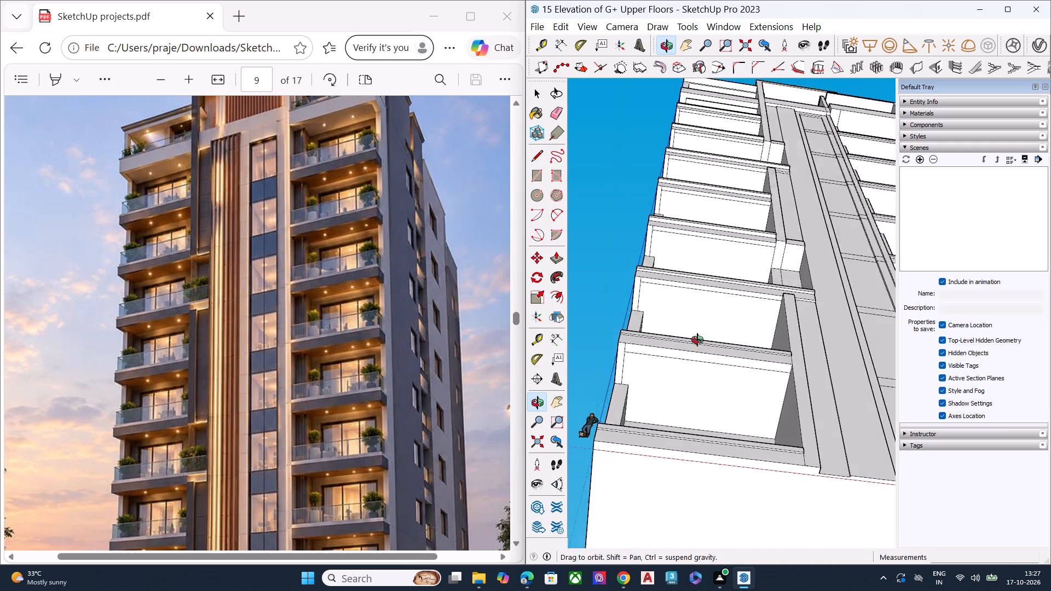
middle_click_drag(697, 340, 714, 299)
scroll(769, 291, "up", 12)
scroll(823, 332, "up", 13)
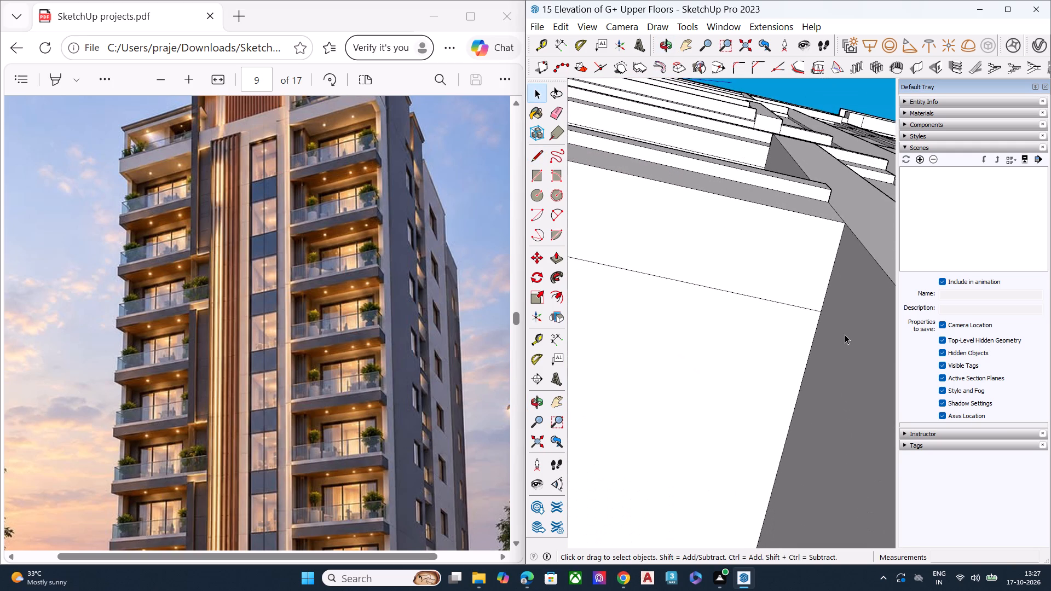
scroll(829, 327, "down", 8)
scroll(817, 320, "down", 17)
middle_click_drag(798, 275, 790, 300)
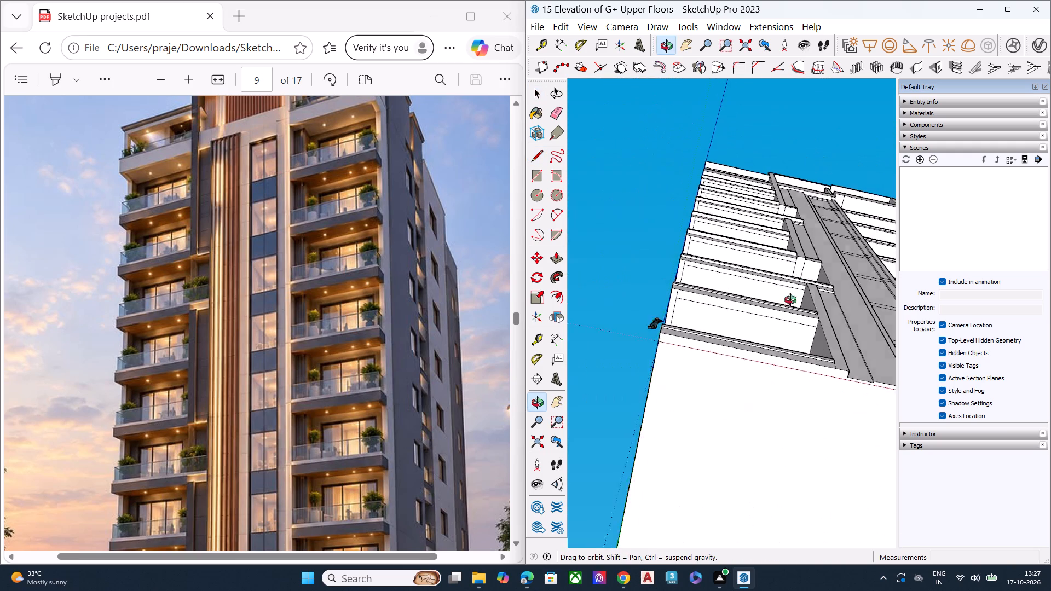
middle_click_drag(790, 300, 648, 430)
scroll(701, 246, "down", 6)
scroll(701, 246, "up", 1)
scroll(701, 246, "down", 2)
middle_click_drag(712, 283, 674, 330)
scroll(678, 190, "up", 9)
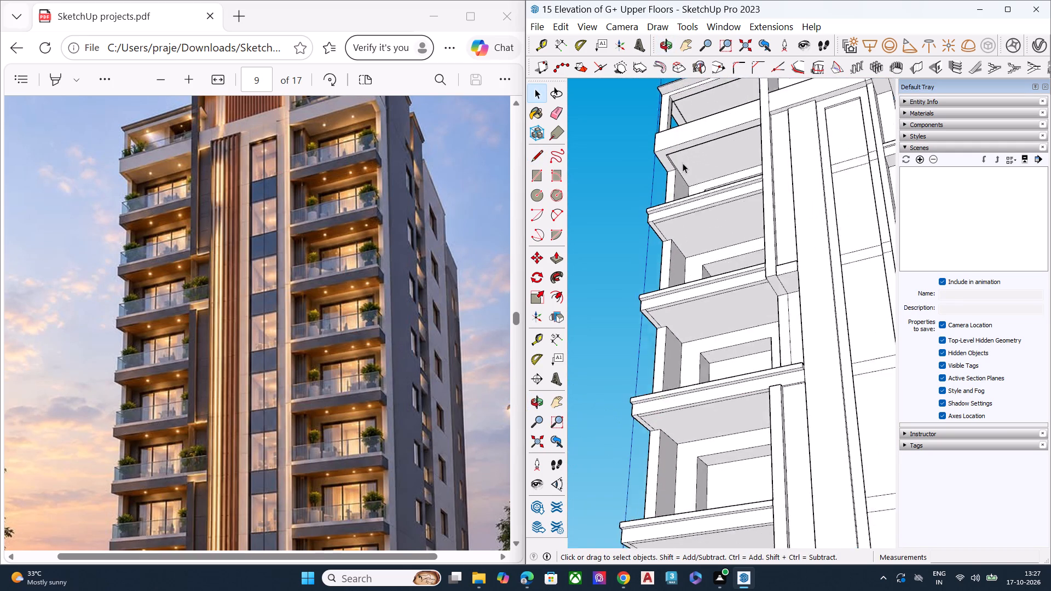
scroll(683, 163, "up", 2)
middle_click_drag(716, 244, 679, 207)
scroll(679, 206, "up", 1)
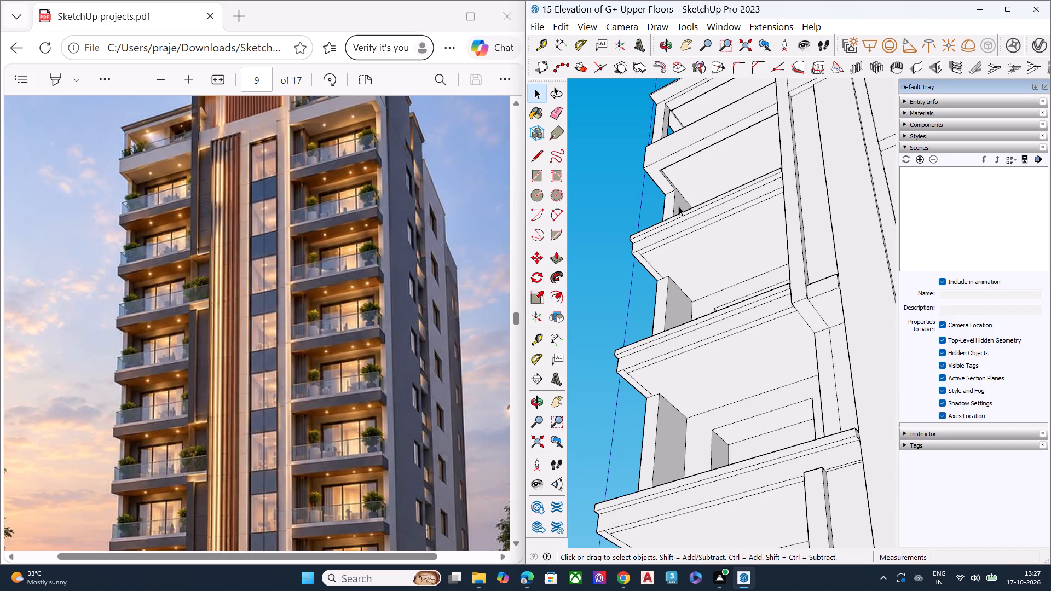
scroll(671, 200, "down", 2)
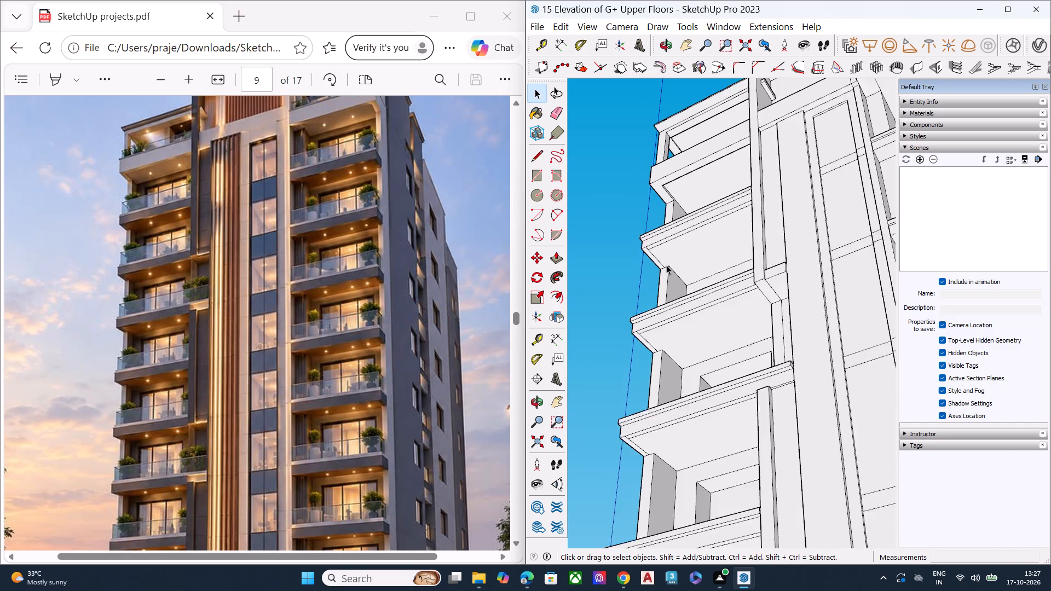
scroll(666, 265, "down", 2)
middle_click_drag(713, 260, 685, 233)
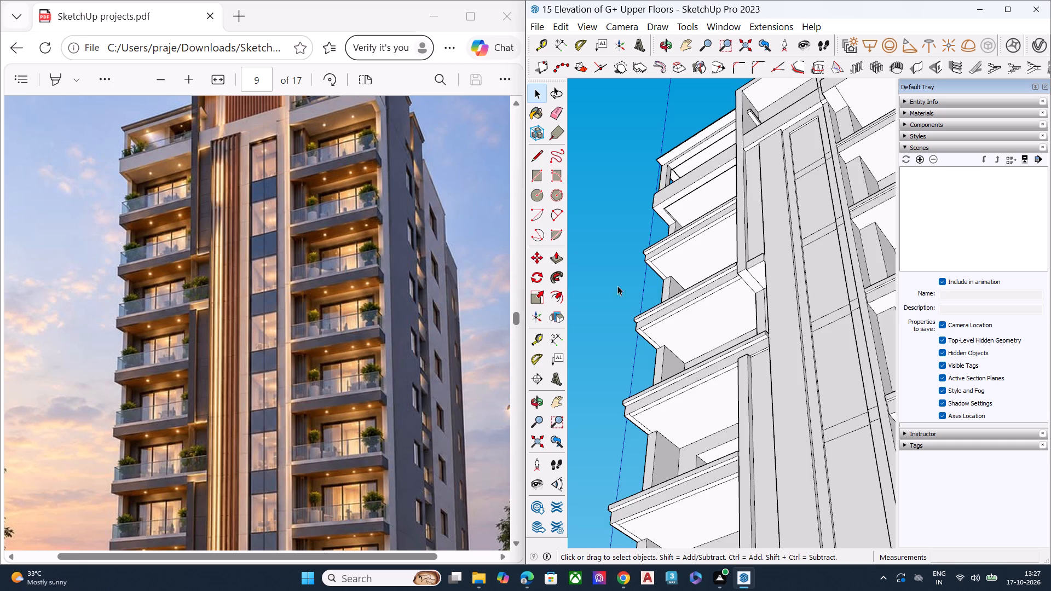
Recess the inset face on the third-from-top left balcony's underside by about 4 13/16" with Push/Pull.
scroll(695, 201, "up", 1)
scroll(695, 201, "down", 1)
scroll(695, 199, "up", 8)
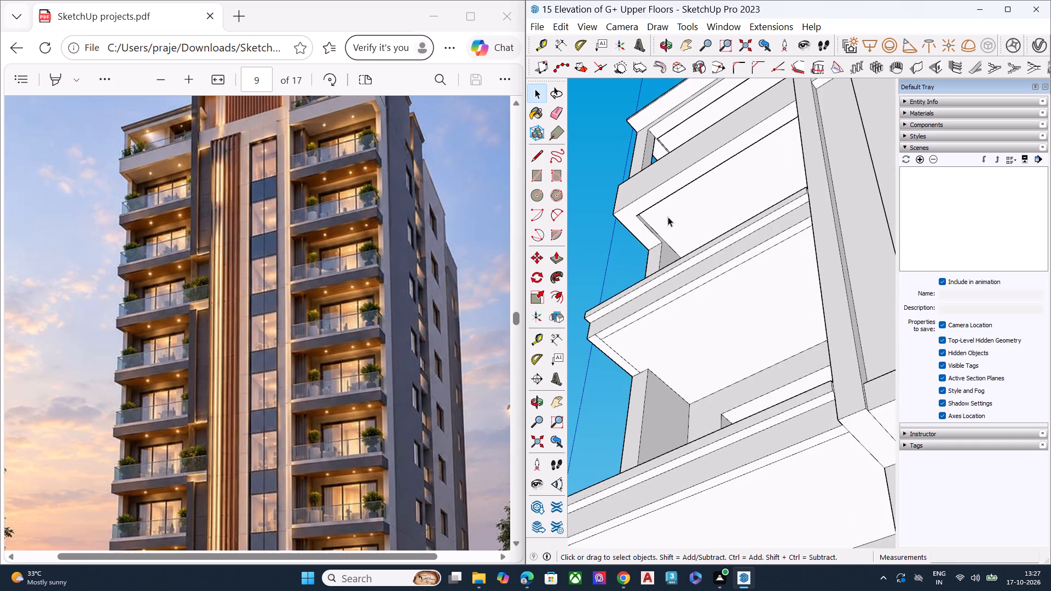
left_click(717, 361)
key("p")
left_click(702, 361)
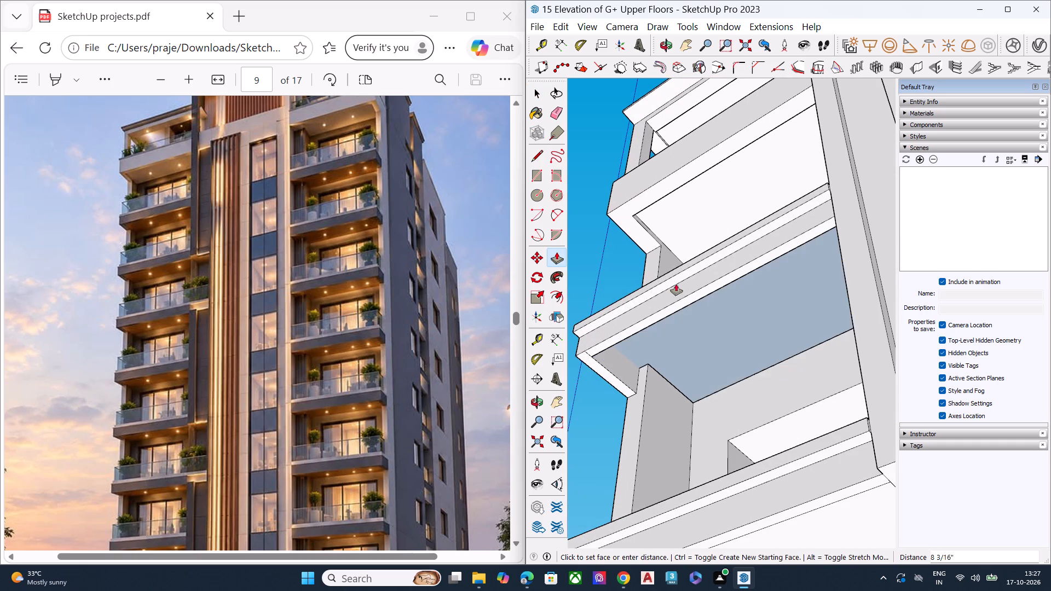
left_click(658, 351)
key("space")
scroll(659, 286, "up", 1)
scroll(659, 286, "down", 9)
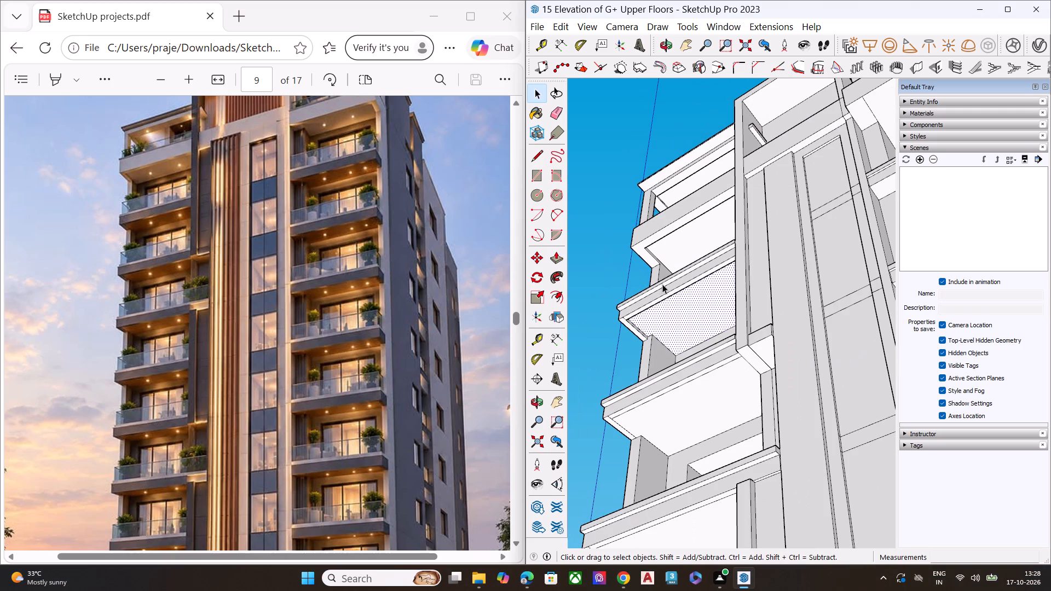
Repeat the same Push/Pull recess on the underside inset faces of the next two lower left balconies.
key("space")
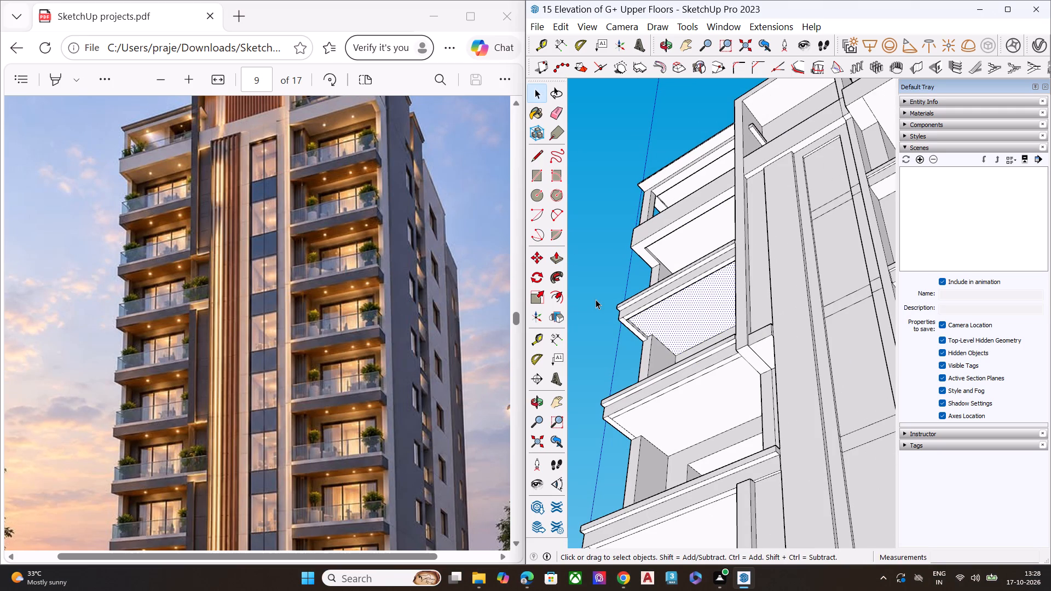
left_click(596, 299)
key("p")
double_click(695, 416)
scroll(674, 337, "down", 7)
scroll(676, 447, "up", 6)
double_click(684, 415)
scroll(671, 362, "down", 1)
scroll(671, 362, "up", 1)
scroll(671, 362, "down", 2)
scroll(671, 362, "up", 1)
scroll(672, 360, "down", 2)
scroll(664, 494, "up", 4)
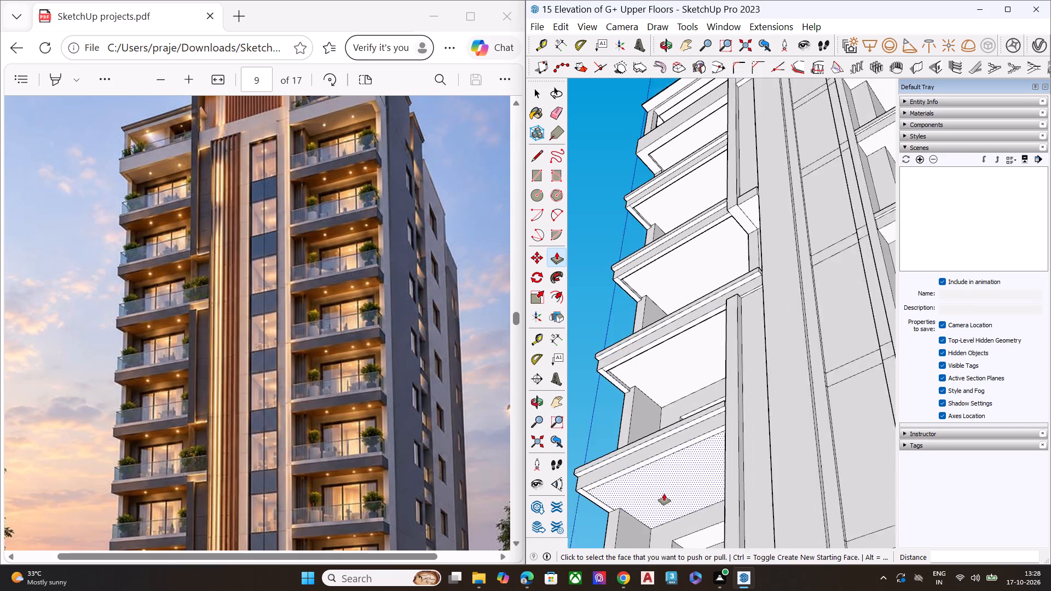
Apply the same recess depth to the underside inset faces of the following two left balconies down the facade.
double_click(664, 494)
scroll(697, 377, "down", 10)
scroll(693, 471, "up", 4)
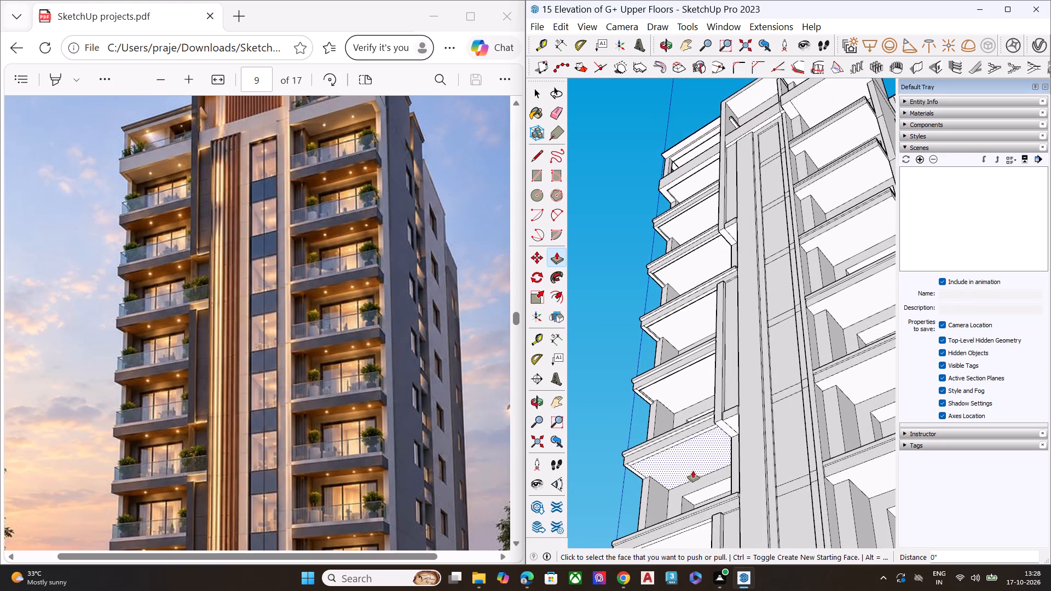
double_click(693, 470)
scroll(685, 374, "down", 2)
scroll(685, 374, "up", 3)
scroll(685, 373, "down", 4)
scroll(680, 495, "up", 1)
scroll(680, 498, "down", 1)
scroll(680, 498, "up", 2)
Apply the same recess depth to the underside inset faces of the last left balconies near the tower's base.
double_click(686, 477)
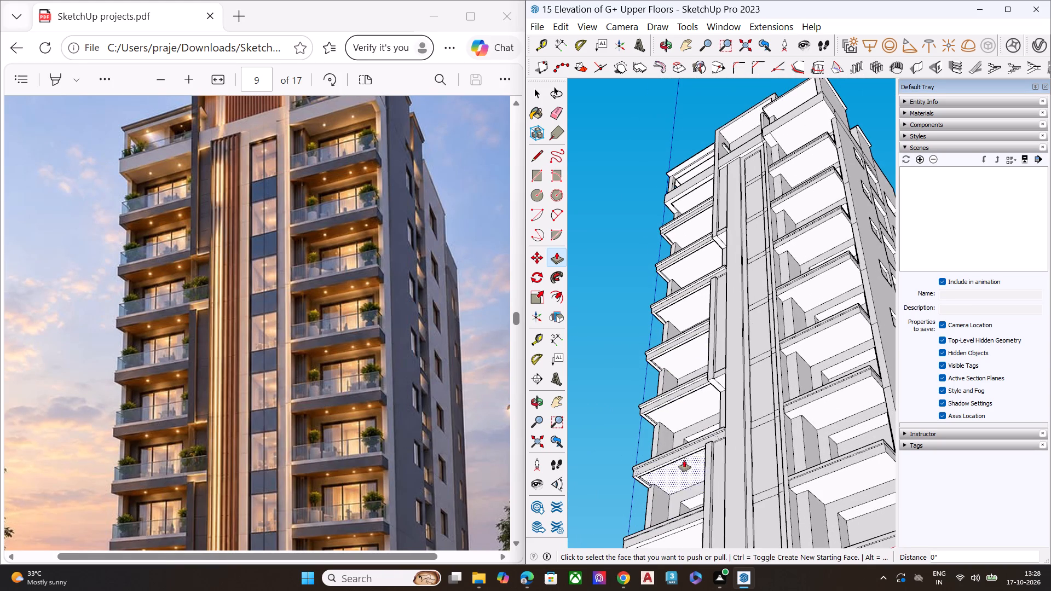
scroll(674, 373, "down", 5)
scroll(679, 497, "up", 1)
scroll(679, 504, "down", 1)
scroll(679, 505, "up", 7)
scroll(671, 443, "down", 2)
scroll(671, 443, "up", 8)
double_click(671, 443)
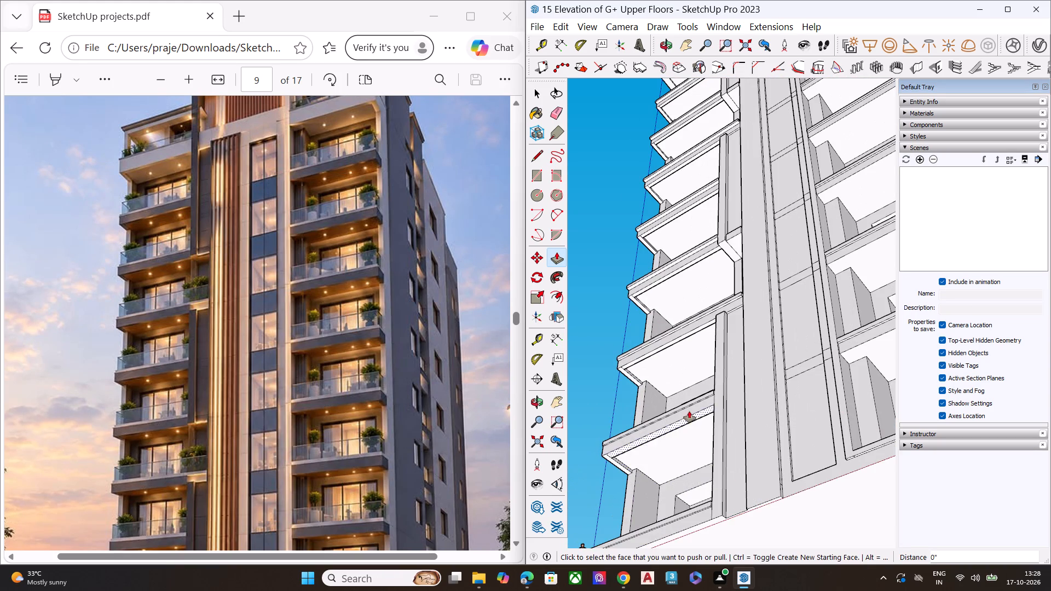
scroll(697, 382, "down", 7)
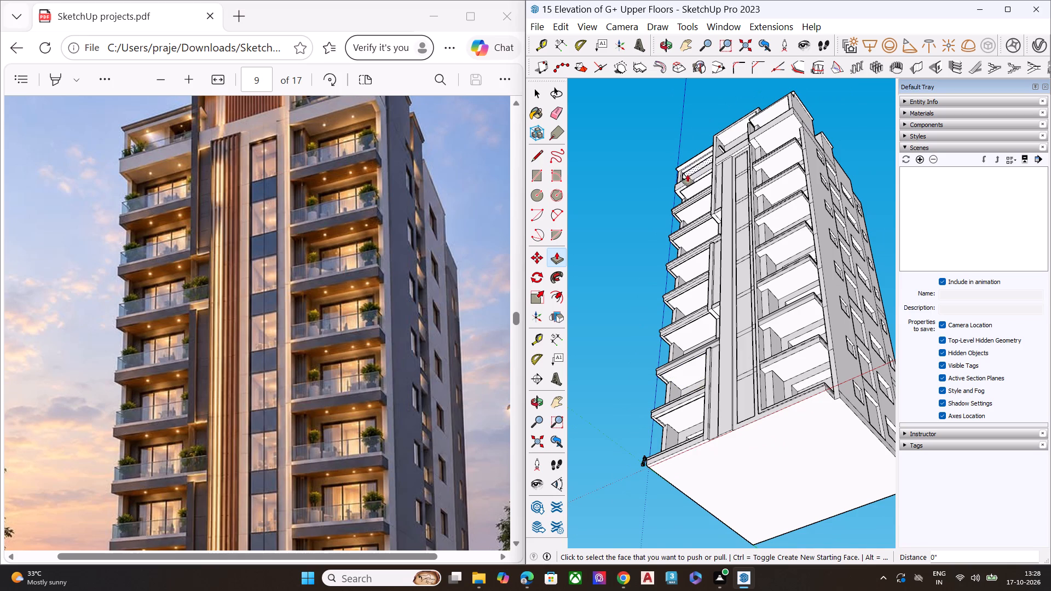
Erase the leftover line between the recess corner and the front edge on the third-from-top left balcony's underside.
scroll(687, 166, "up", 1)
scroll(687, 166, "down", 1)
scroll(687, 166, "up", 5)
scroll(687, 166, "down", 1)
scroll(687, 166, "up", 3)
middle_click_drag(709, 216, 705, 263)
scroll(696, 258, "up", 3)
scroll(672, 248, "down", 1)
scroll(672, 248, "up", 5)
key("space")
scroll(620, 271, "up", 3)
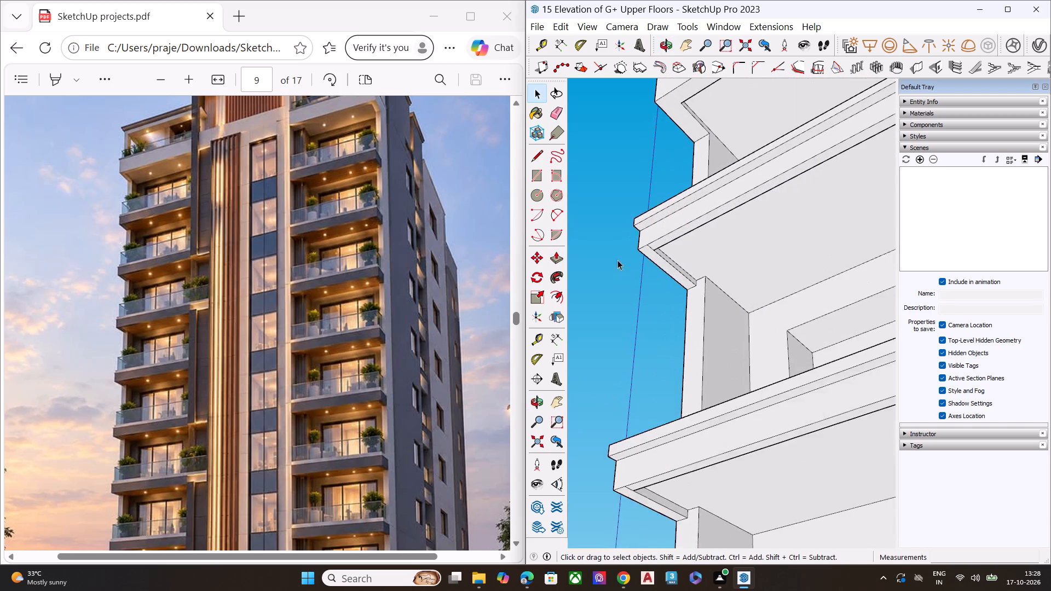
scroll(617, 260, "up", 2)
key("e")
scroll(664, 251, "up", 6)
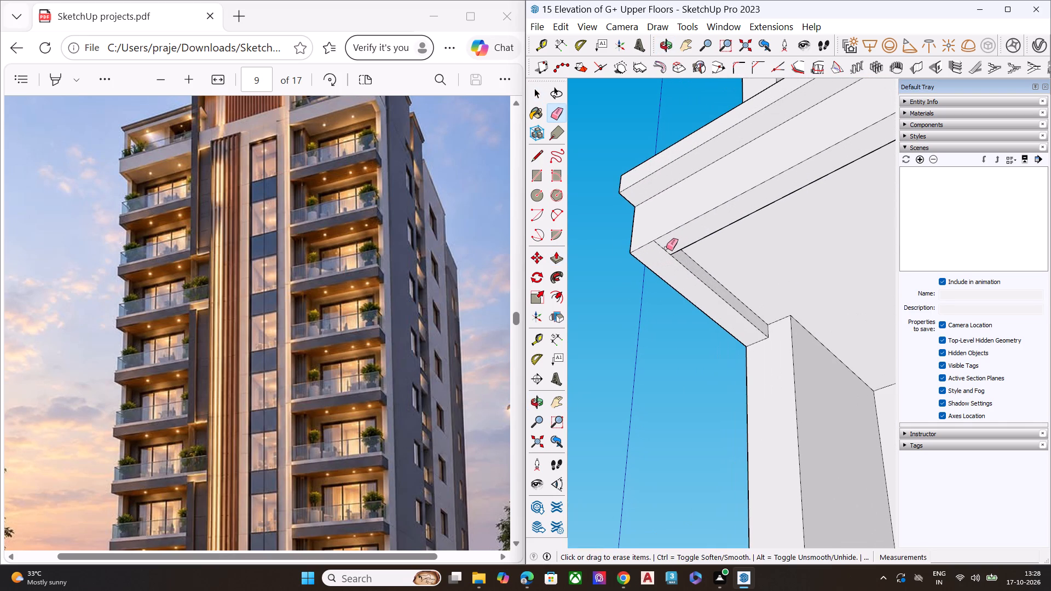
left_click(663, 246)
scroll(662, 242, "down", 3)
scroll(662, 240, "up", 1)
scroll(663, 238, "down", 4)
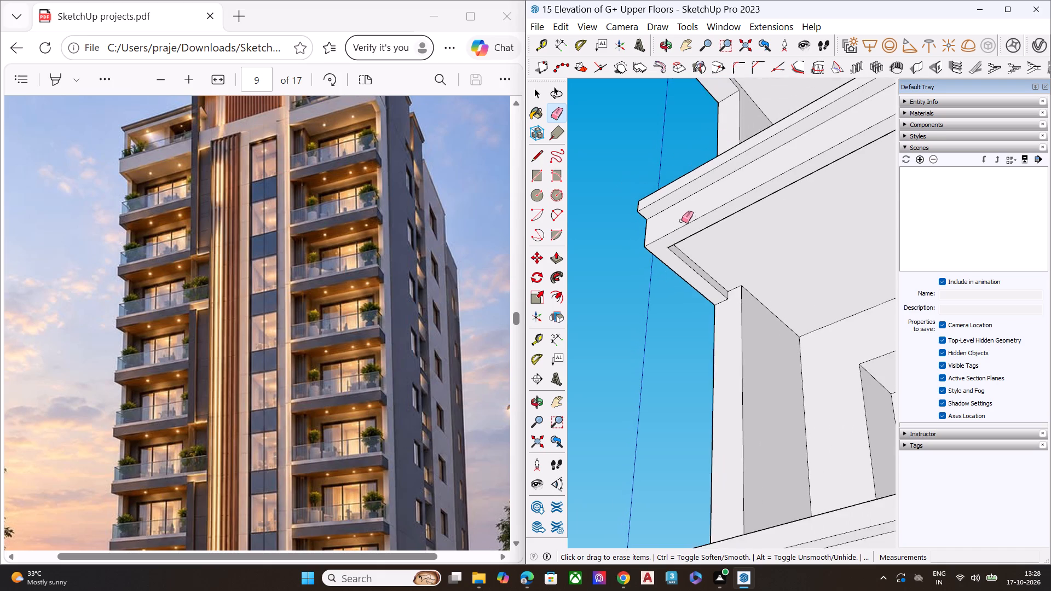
Erase the leftover line between the recess corner and the front edge on the next lower left balcony's underside.
scroll(682, 221, "down", 1)
scroll(687, 219, "up", 1)
scroll(688, 219, "down", 9)
middle_click_drag(672, 420, 689, 332)
scroll(686, 335, "up", 6)
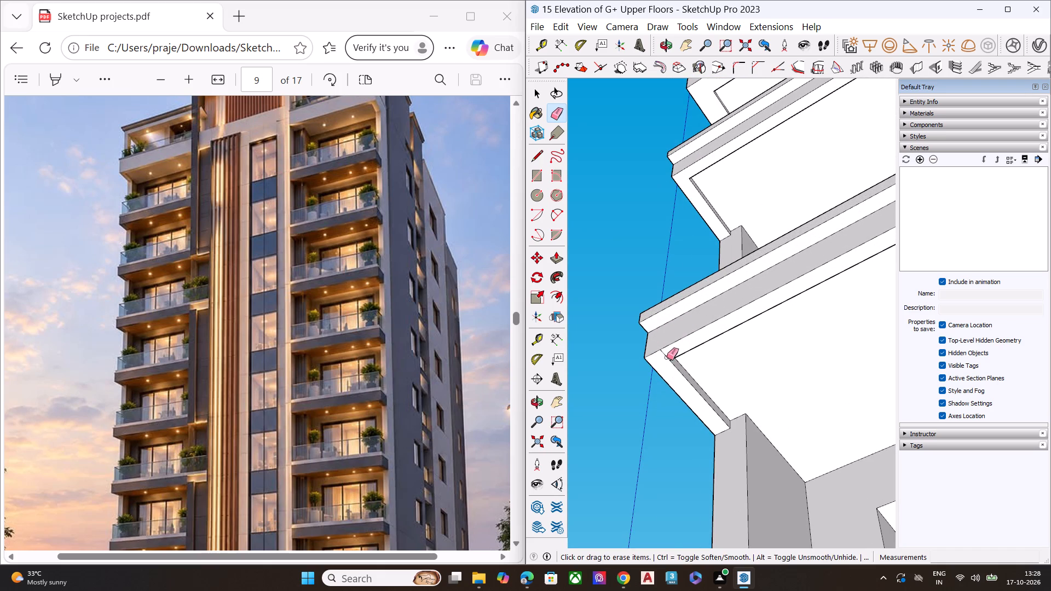
left_click(666, 357)
scroll(680, 274, "down", 1)
scroll(680, 274, "up", 2)
scroll(680, 274, "down", 14)
scroll(656, 423, "up", 5)
scroll(655, 428, "down", 1)
scroll(655, 428, "up", 4)
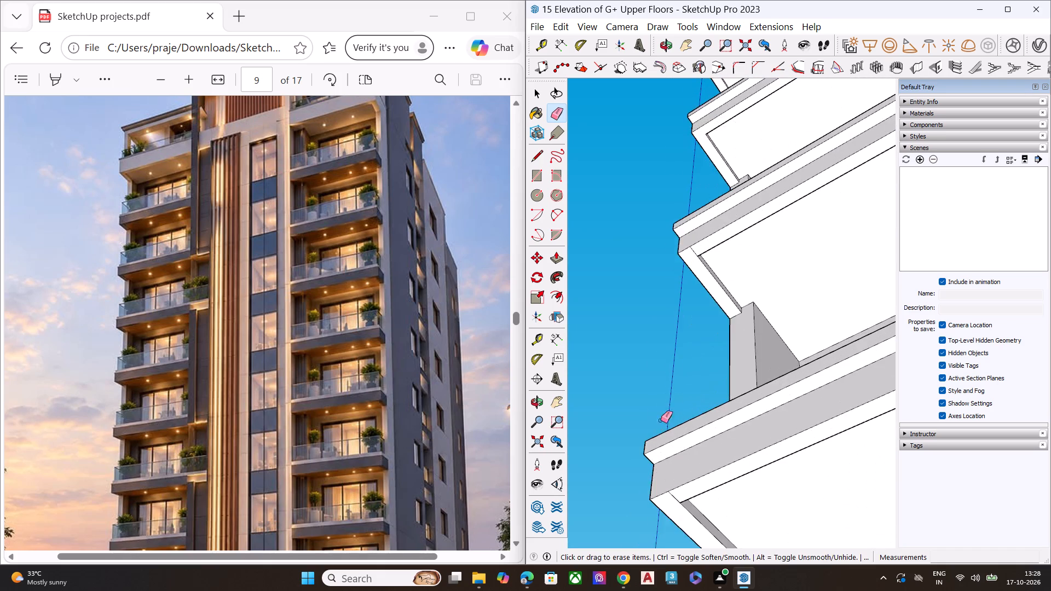
Erase the leftover recess-corner lines at the front edge on the following two left balcony undersides.
scroll(702, 242, "up", 2)
scroll(700, 240, "down", 1)
scroll(699, 239, "up", 5)
left_click(686, 260)
scroll(695, 263, "down", 3)
scroll(695, 263, "up", 1)
scroll(695, 263, "down", 14)
scroll(689, 402, "up", 7)
left_click(725, 268)
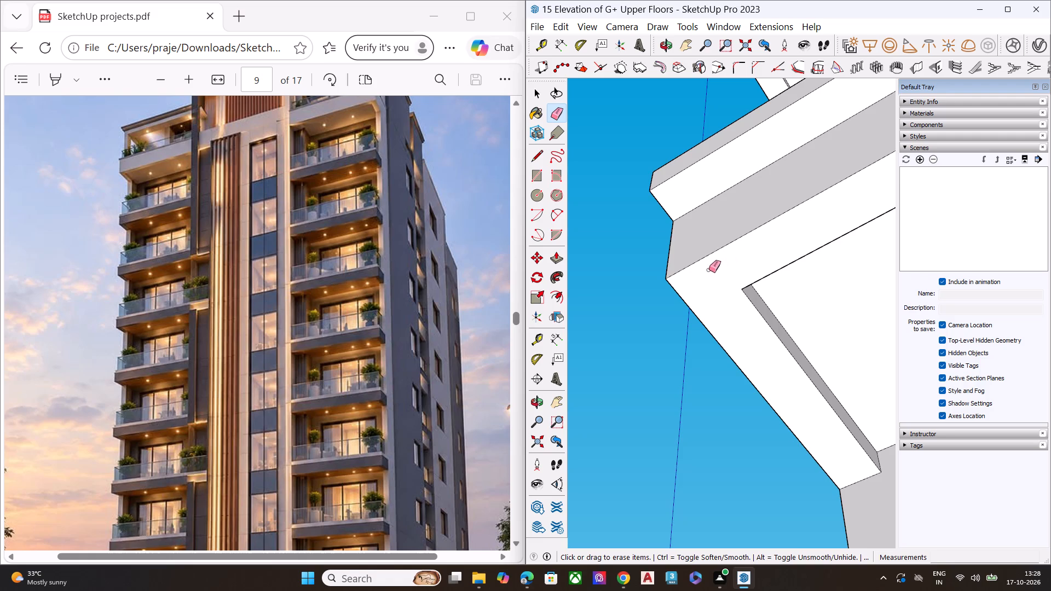
Erase the leftover recess-corner lines at the front edge on the next two left balcony undersides down the facade.
scroll(677, 263, "down", 12)
scroll(712, 264, "up", 1)
scroll(712, 264, "down", 11)
scroll(706, 352, "up", 6)
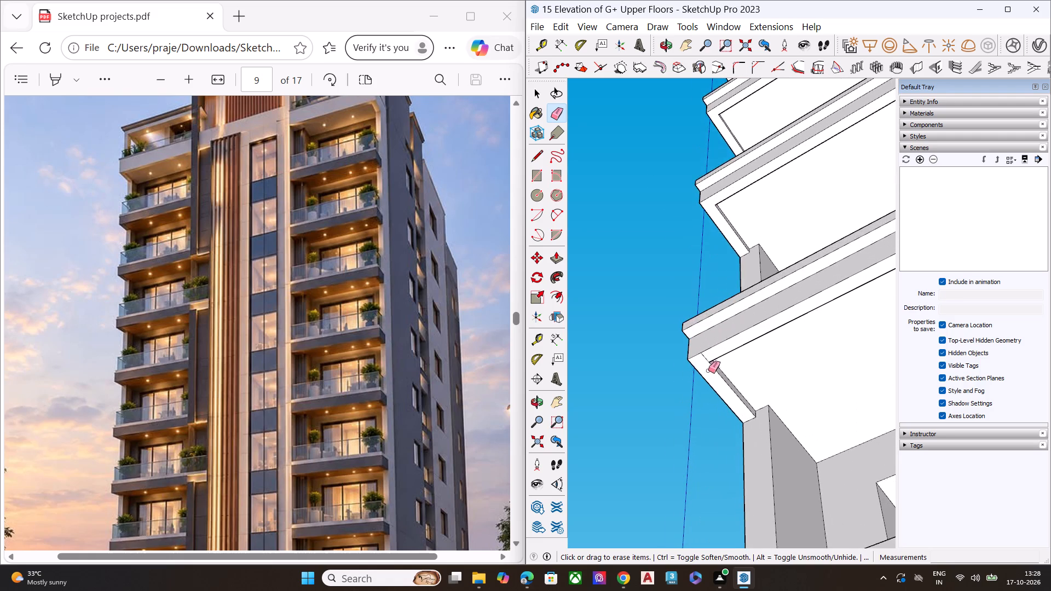
scroll(708, 370, "up", 8)
left_click(702, 340)
scroll(685, 304, "down", 9)
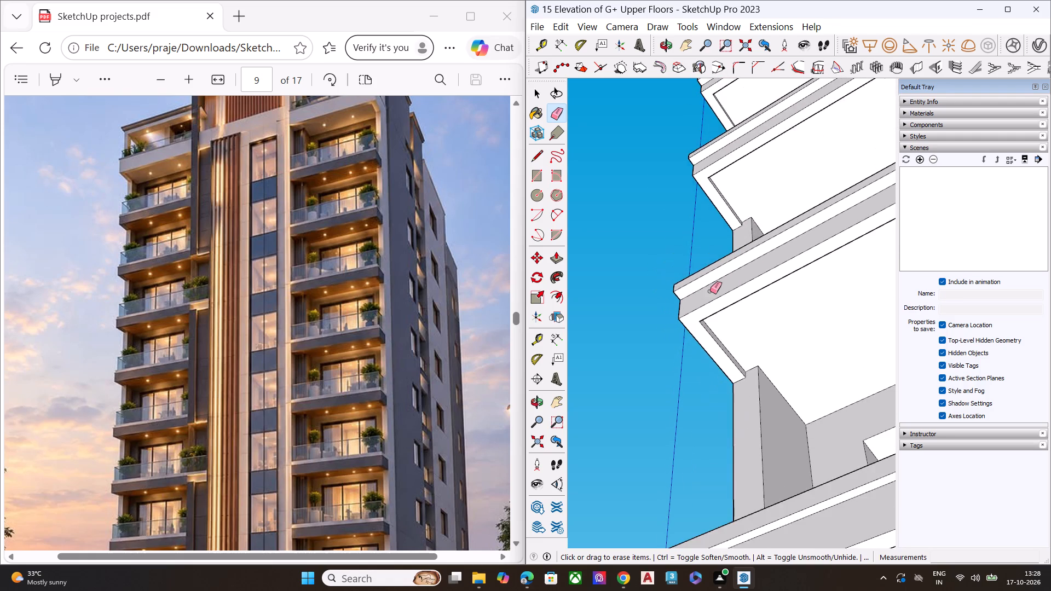
scroll(710, 291, "down", 10)
scroll(695, 392, "up", 4)
scroll(695, 406, "down", 1)
scroll(695, 407, "up", 3)
left_click(703, 392)
Erase the remaining leftover recess-corner line at the front edge on the lowest recessed left balcony's underside.
scroll(711, 328, "down", 3)
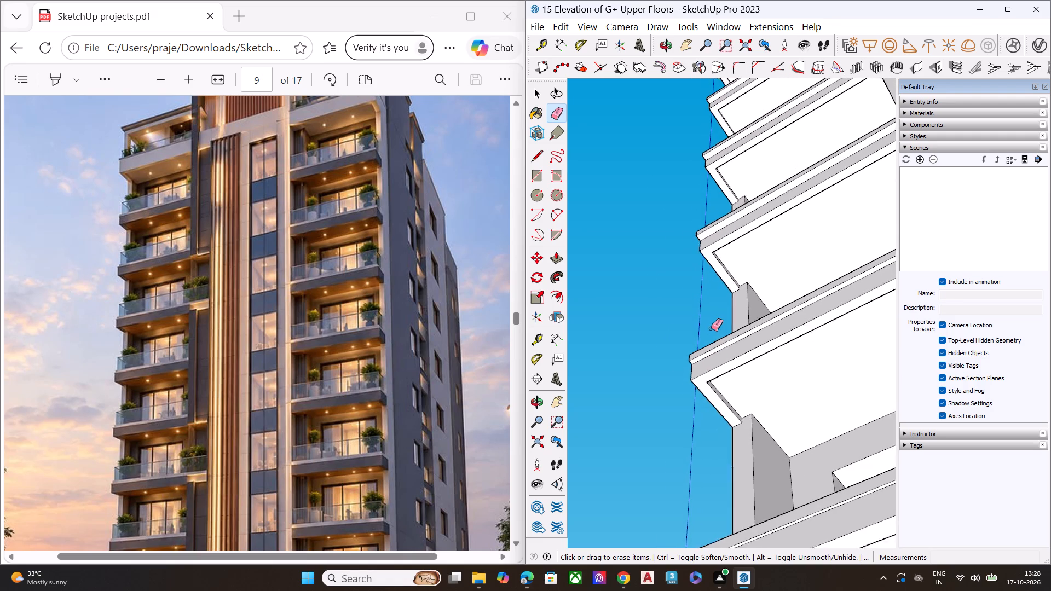
scroll(711, 328, "down", 13)
scroll(704, 316, "down", 14)
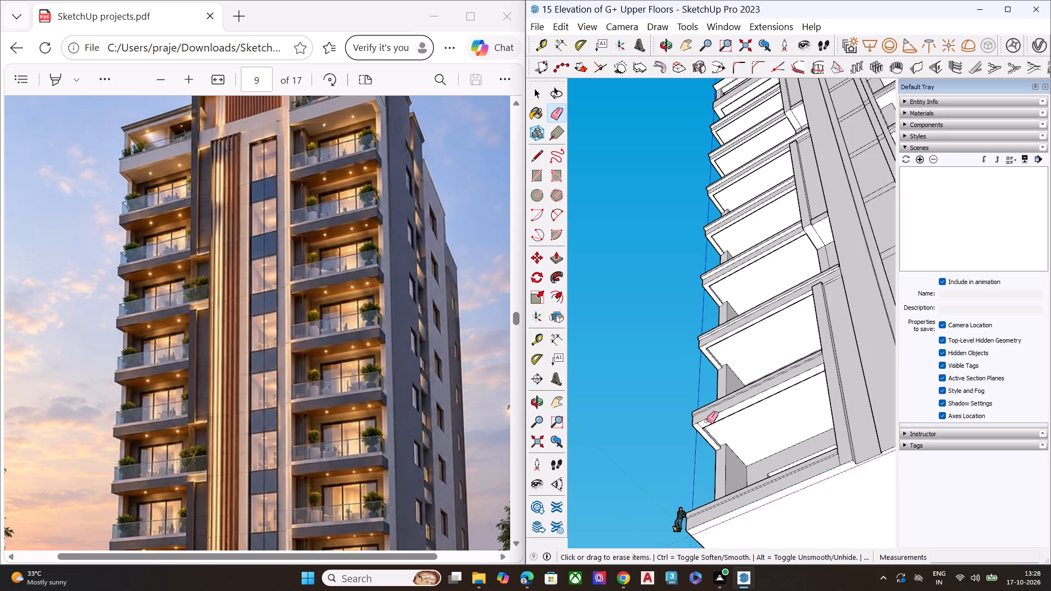
scroll(706, 431, "up", 3)
scroll(704, 438, "down", 1)
scroll(704, 438, "up", 1)
scroll(704, 439, "down", 1)
scroll(704, 439, "up", 11)
scroll(695, 410, "down", 2)
scroll(695, 410, "up", 4)
left_click(695, 416)
Check the left balcony undersides for remaining stray lines, and examine the tower's lower front and left side.
scroll(698, 341, "down", 2)
scroll(698, 341, "up", 1)
scroll(698, 341, "down", 2)
scroll(698, 341, "up", 1)
scroll(698, 341, "down", 3)
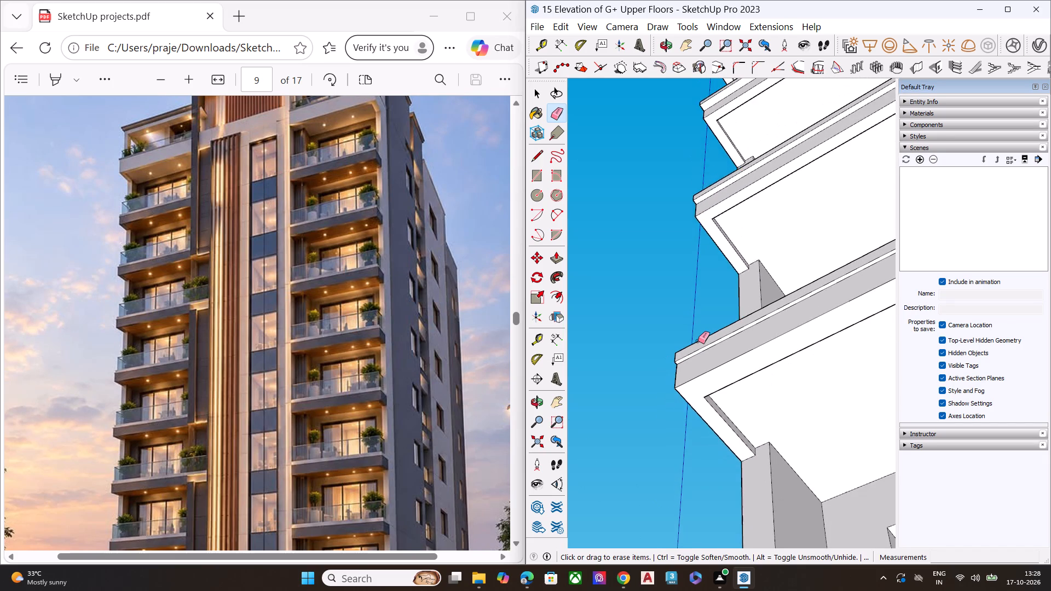
scroll(698, 341, "down", 2)
scroll(698, 341, "up", 1)
scroll(698, 341, "down", 1)
scroll(698, 341, "up", 1)
scroll(698, 341, "down", 13)
scroll(704, 457, "up", 8)
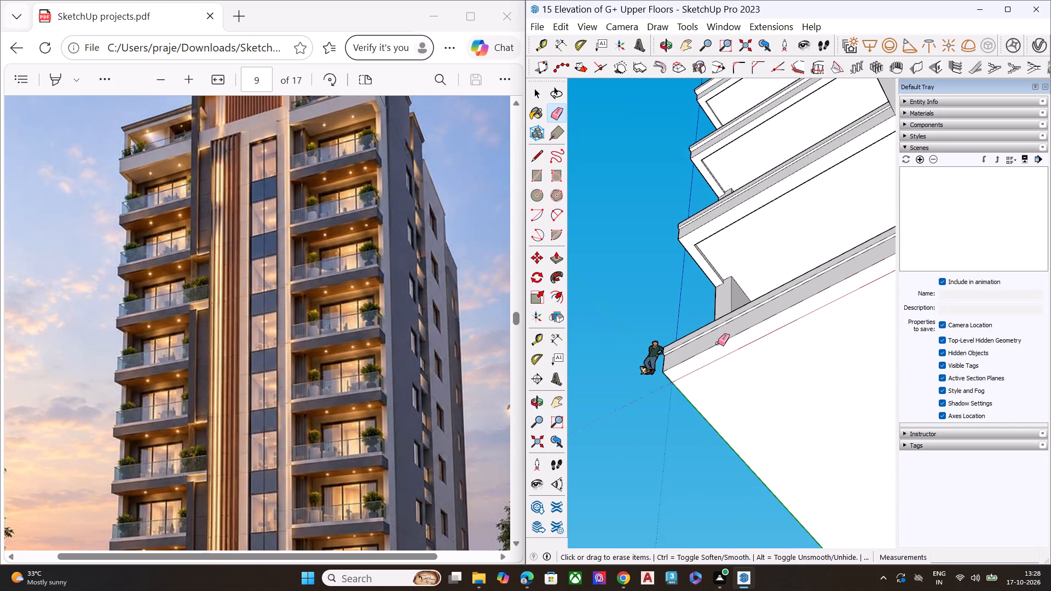
scroll(722, 340, "down", 2)
scroll(722, 340, "up", 2)
scroll(722, 340, "down", 2)
scroll(722, 340, "up", 3)
middle_click_drag(738, 287, 704, 466)
key("space")
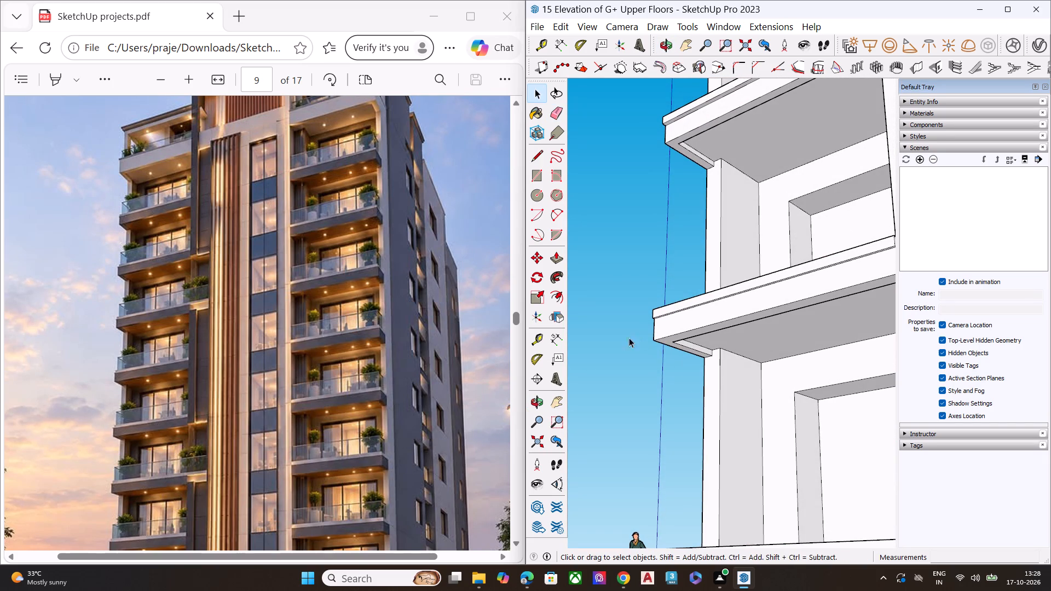
left_click(622, 340)
scroll(609, 350, "down", 8)
middle_click_drag(731, 318, 742, 427)
scroll(743, 433, "down", 8)
scroll(682, 323, "up", 3)
scroll(682, 323, "down", 2)
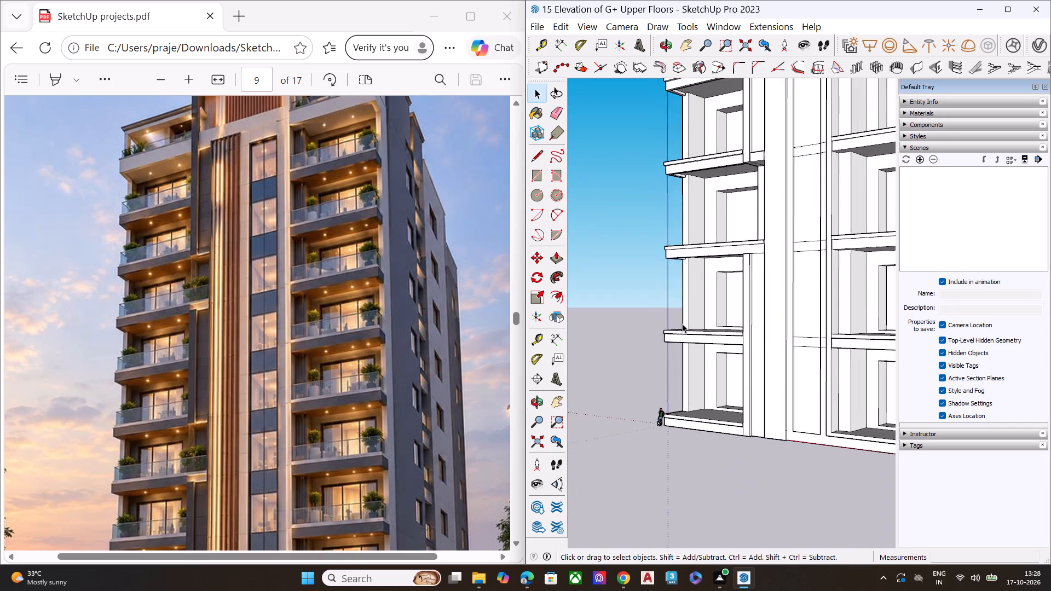
scroll(682, 323, "down", 2)
middle_click_drag(677, 391, 857, 312)
middle_click_drag(775, 335, 979, 464)
scroll(802, 275, "up", 4)
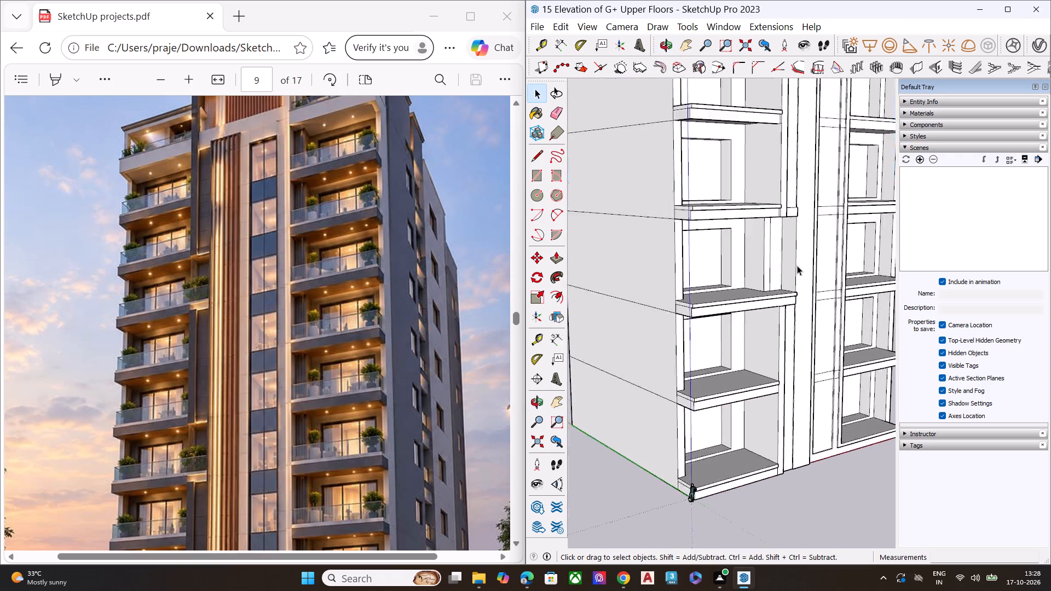
Examine the front facade around the left balconies and central columns up close and from above.
scroll(797, 265, "up", 4)
scroll(764, 152, "up", 5)
scroll(764, 152, "down", 1)
scroll(764, 152, "up", 6)
scroll(769, 167, "down", 1)
scroll(769, 167, "up", 3)
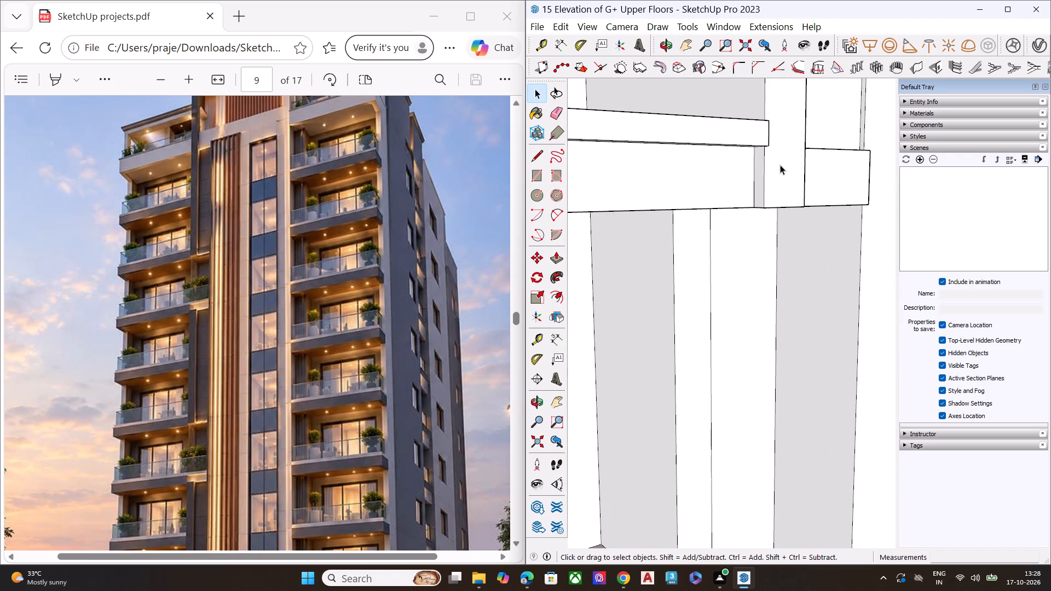
scroll(780, 165, "up", 1)
middle_click_drag(780, 165, 591, 357)
middle_click_drag(736, 217, 496, 236)
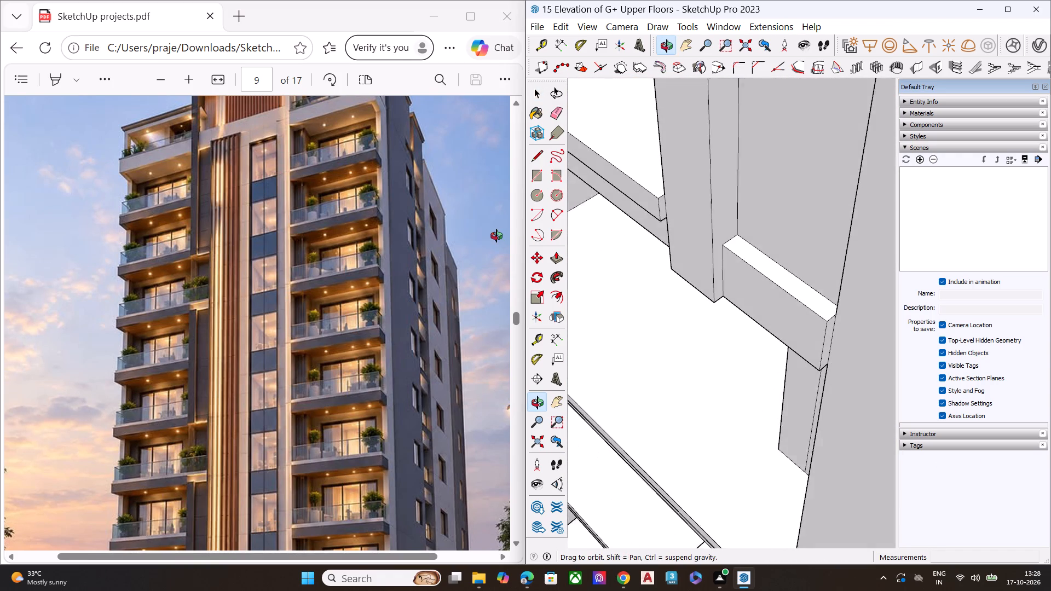
middle_click_drag(496, 236, 492, 219)
scroll(778, 177, "down", 7)
scroll(727, 233, "down", 8)
scroll(687, 258, "down", 4)
scroll(680, 262, "up", 2)
scroll(680, 262, "down", 6)
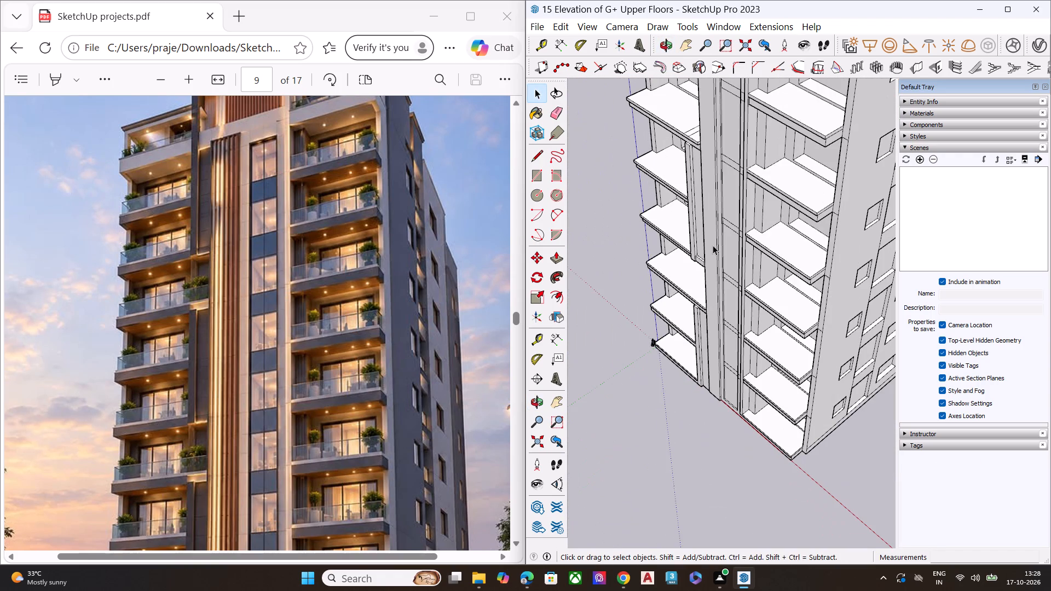
middle_click_drag(715, 248, 846, 349)
scroll(772, 349, "down", 6)
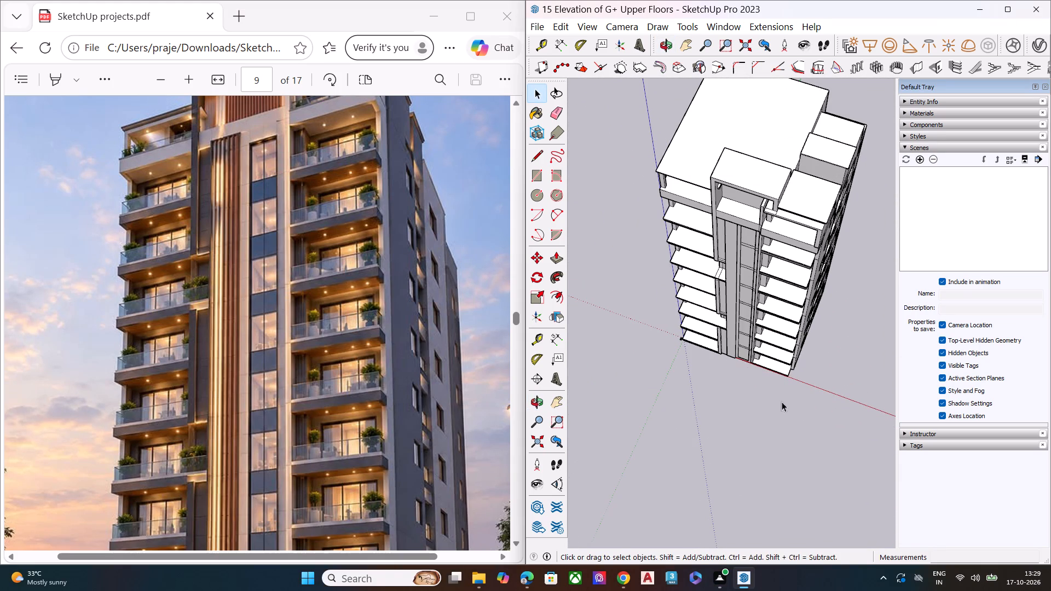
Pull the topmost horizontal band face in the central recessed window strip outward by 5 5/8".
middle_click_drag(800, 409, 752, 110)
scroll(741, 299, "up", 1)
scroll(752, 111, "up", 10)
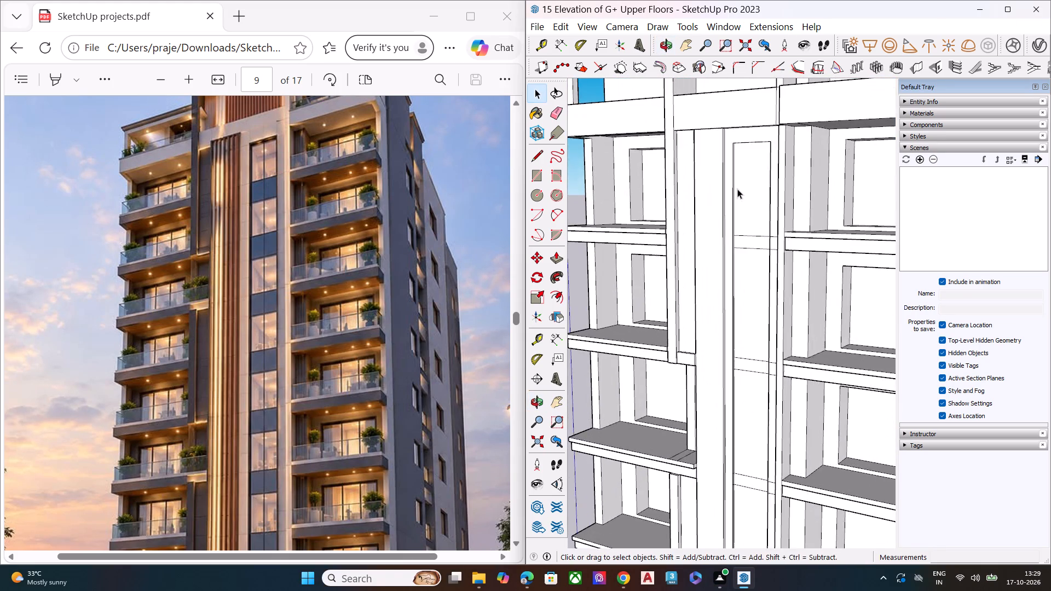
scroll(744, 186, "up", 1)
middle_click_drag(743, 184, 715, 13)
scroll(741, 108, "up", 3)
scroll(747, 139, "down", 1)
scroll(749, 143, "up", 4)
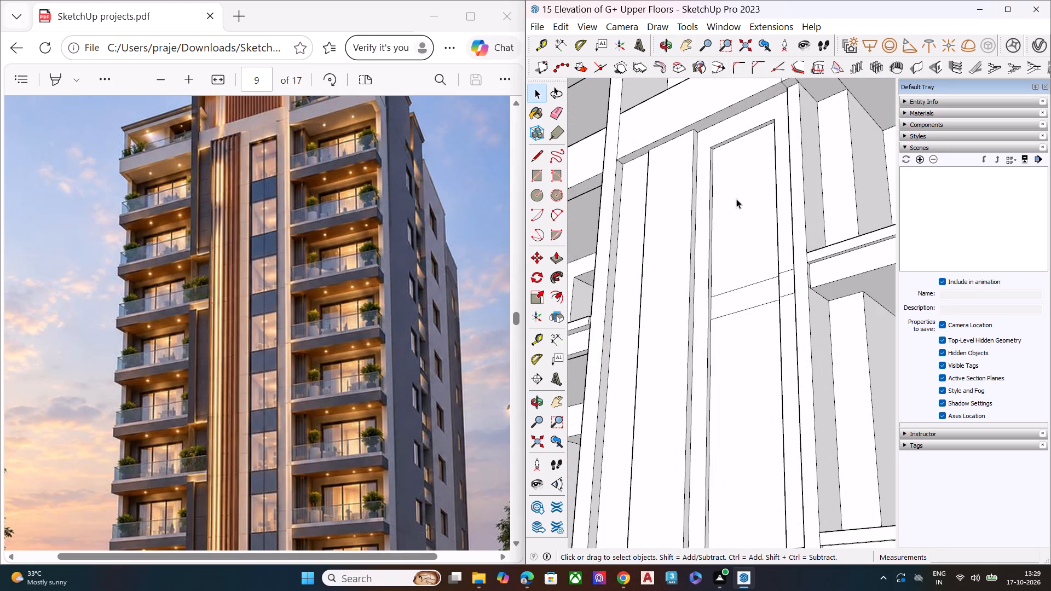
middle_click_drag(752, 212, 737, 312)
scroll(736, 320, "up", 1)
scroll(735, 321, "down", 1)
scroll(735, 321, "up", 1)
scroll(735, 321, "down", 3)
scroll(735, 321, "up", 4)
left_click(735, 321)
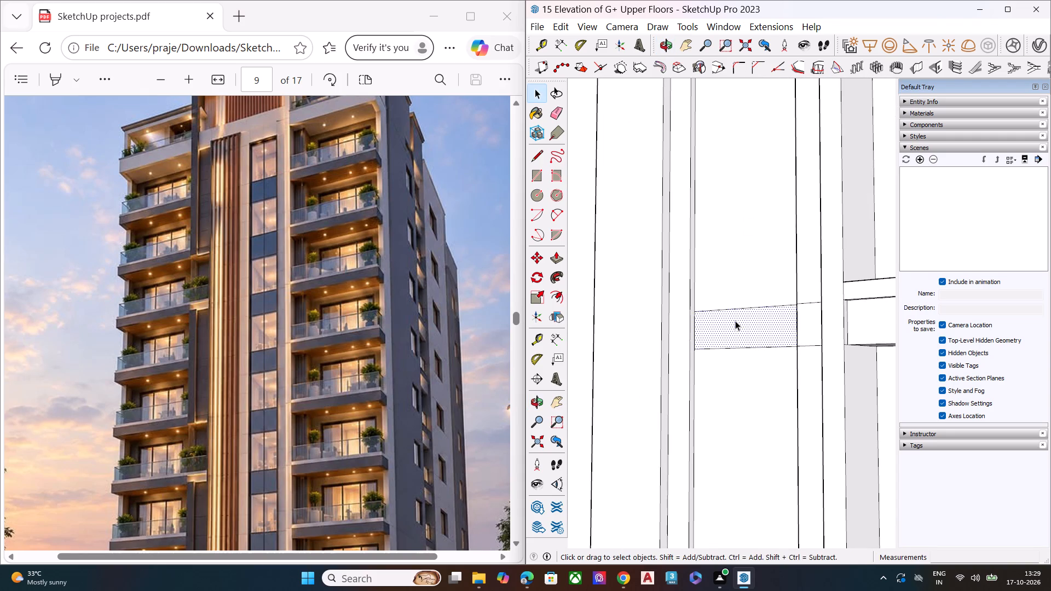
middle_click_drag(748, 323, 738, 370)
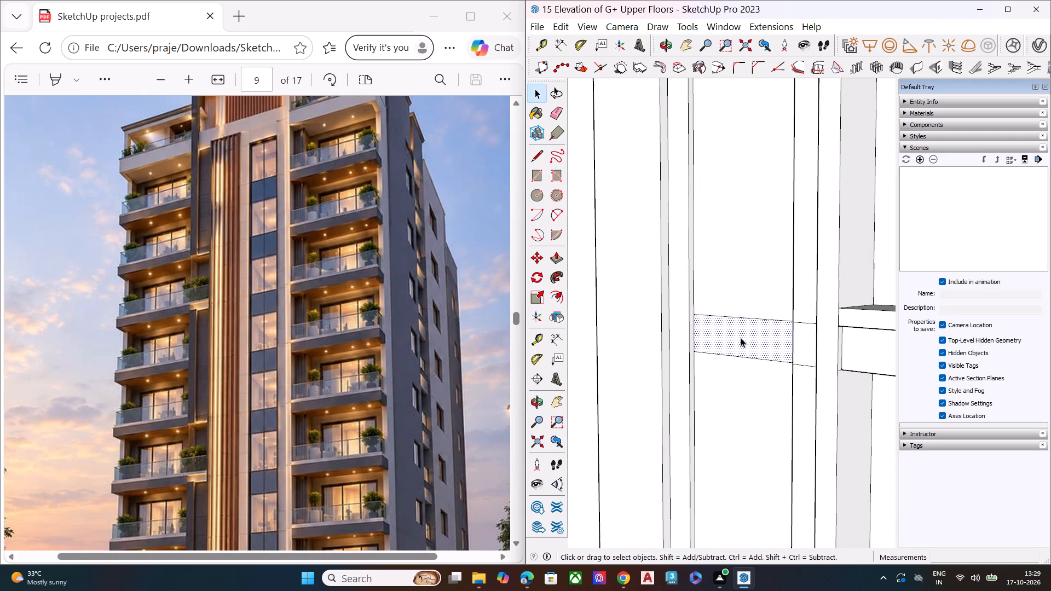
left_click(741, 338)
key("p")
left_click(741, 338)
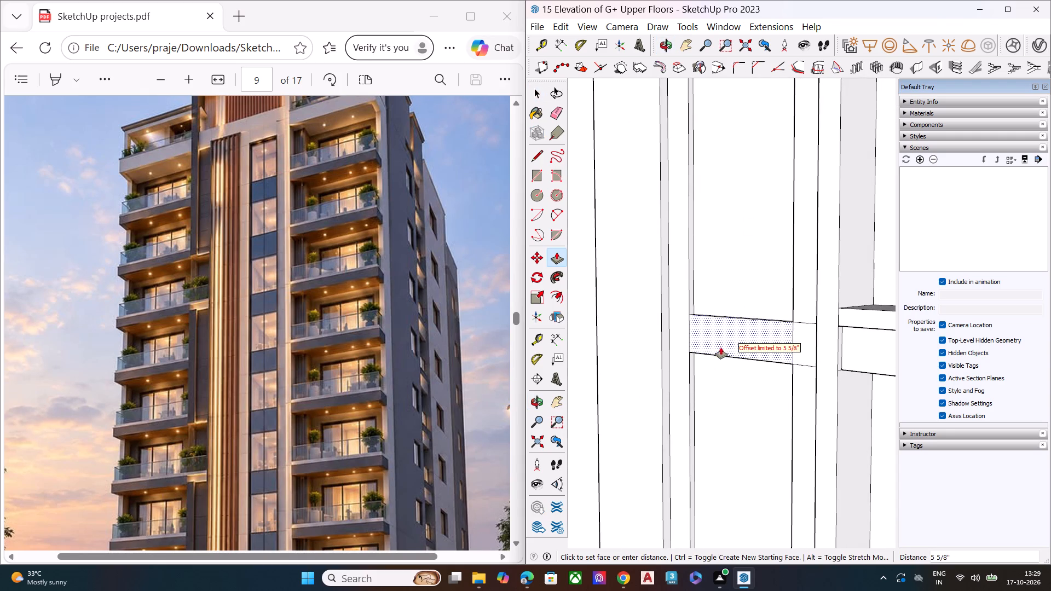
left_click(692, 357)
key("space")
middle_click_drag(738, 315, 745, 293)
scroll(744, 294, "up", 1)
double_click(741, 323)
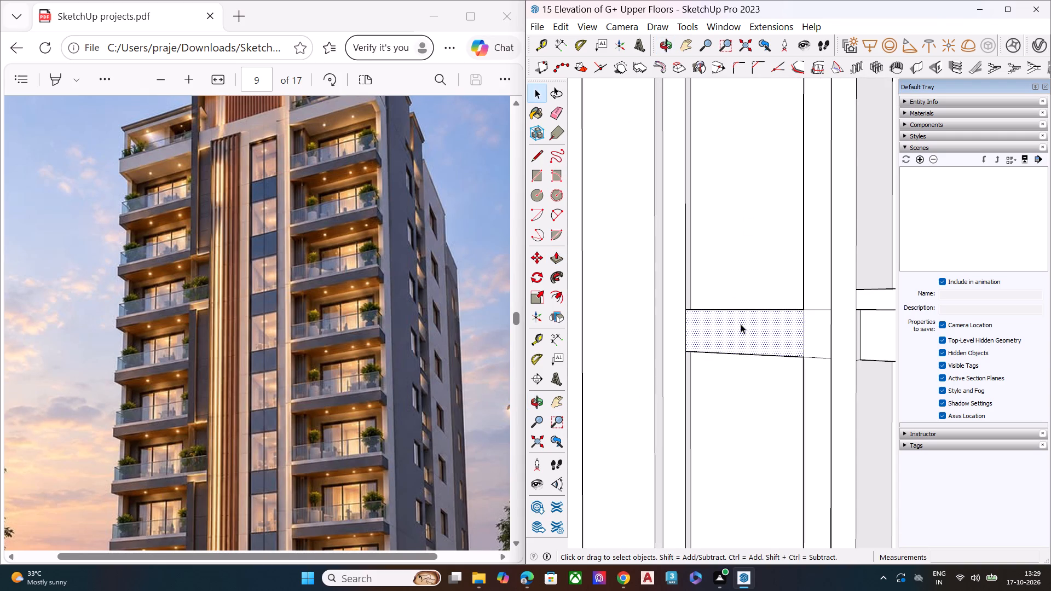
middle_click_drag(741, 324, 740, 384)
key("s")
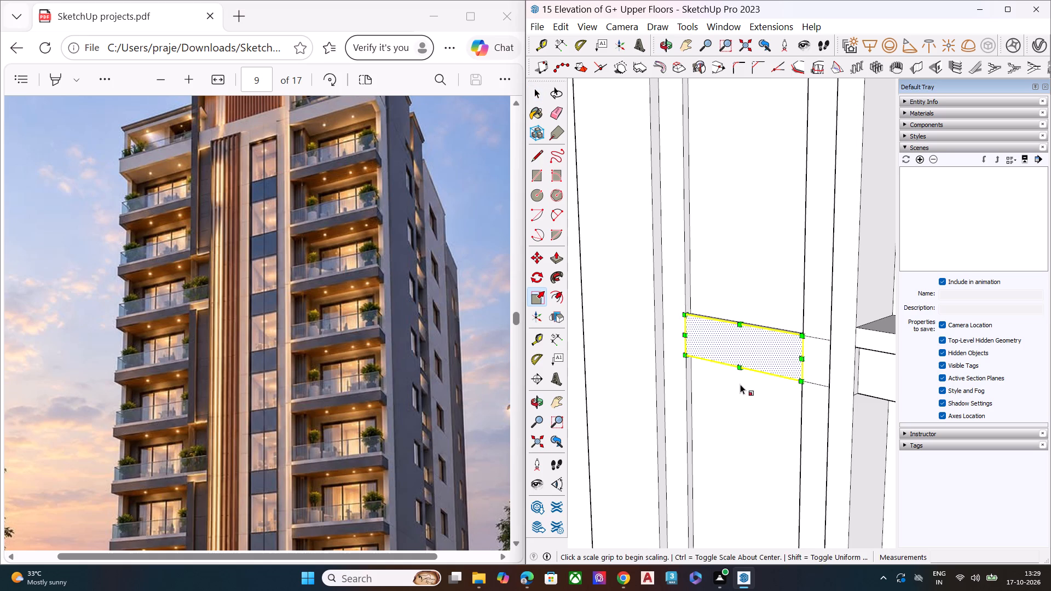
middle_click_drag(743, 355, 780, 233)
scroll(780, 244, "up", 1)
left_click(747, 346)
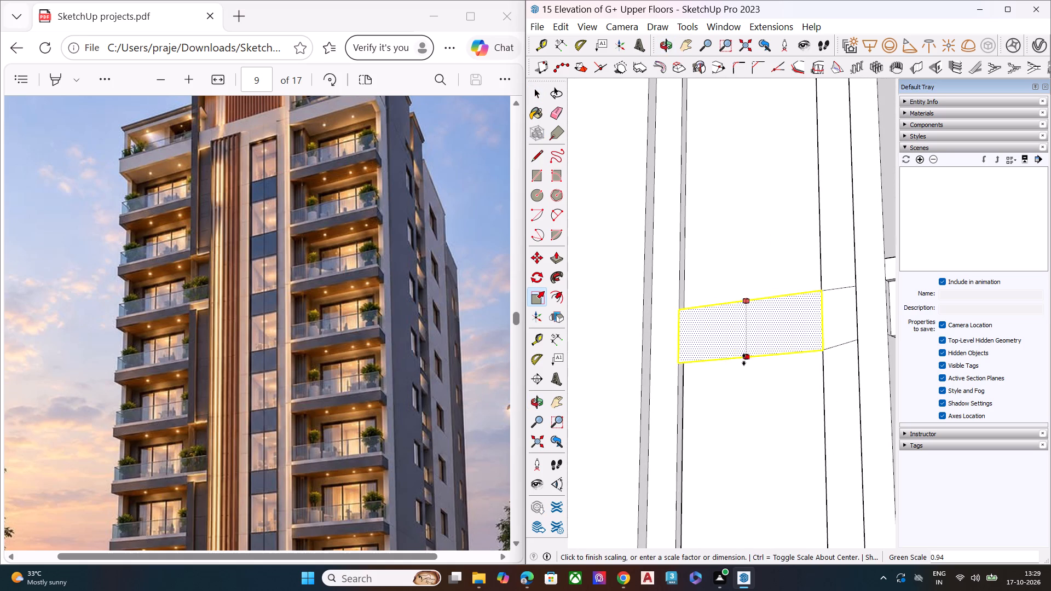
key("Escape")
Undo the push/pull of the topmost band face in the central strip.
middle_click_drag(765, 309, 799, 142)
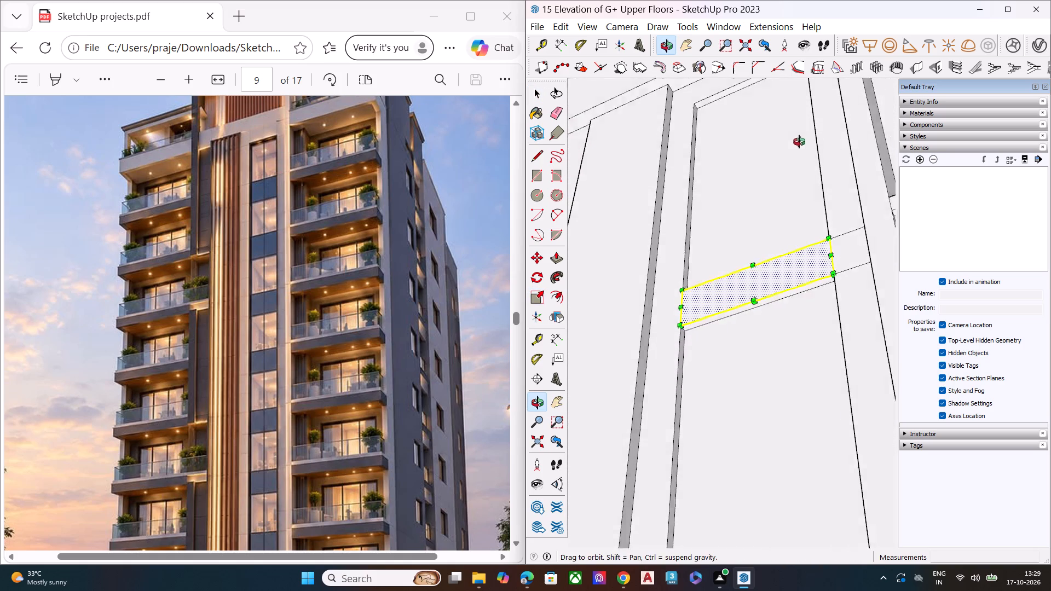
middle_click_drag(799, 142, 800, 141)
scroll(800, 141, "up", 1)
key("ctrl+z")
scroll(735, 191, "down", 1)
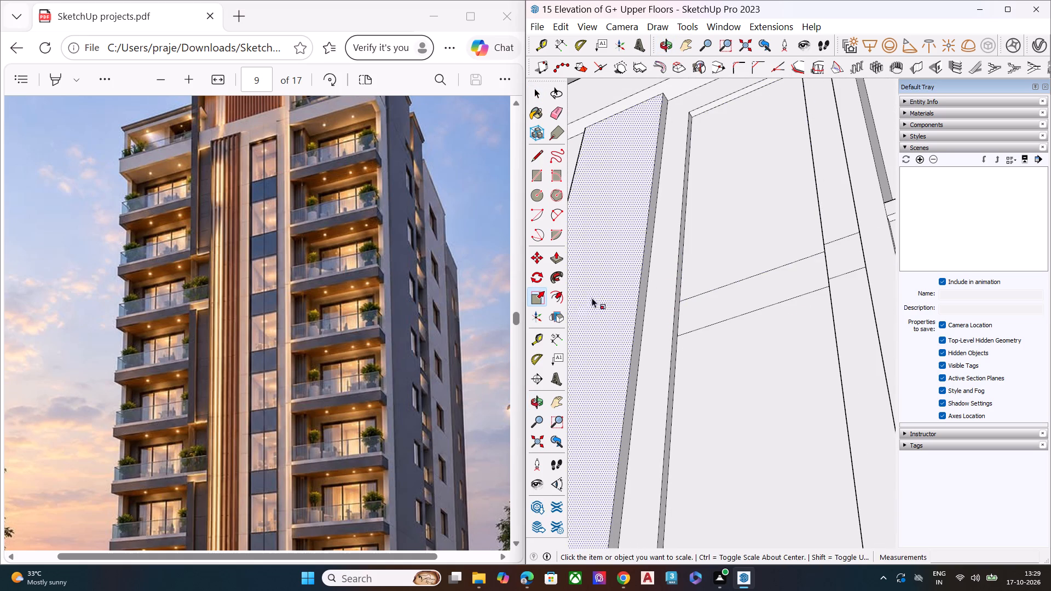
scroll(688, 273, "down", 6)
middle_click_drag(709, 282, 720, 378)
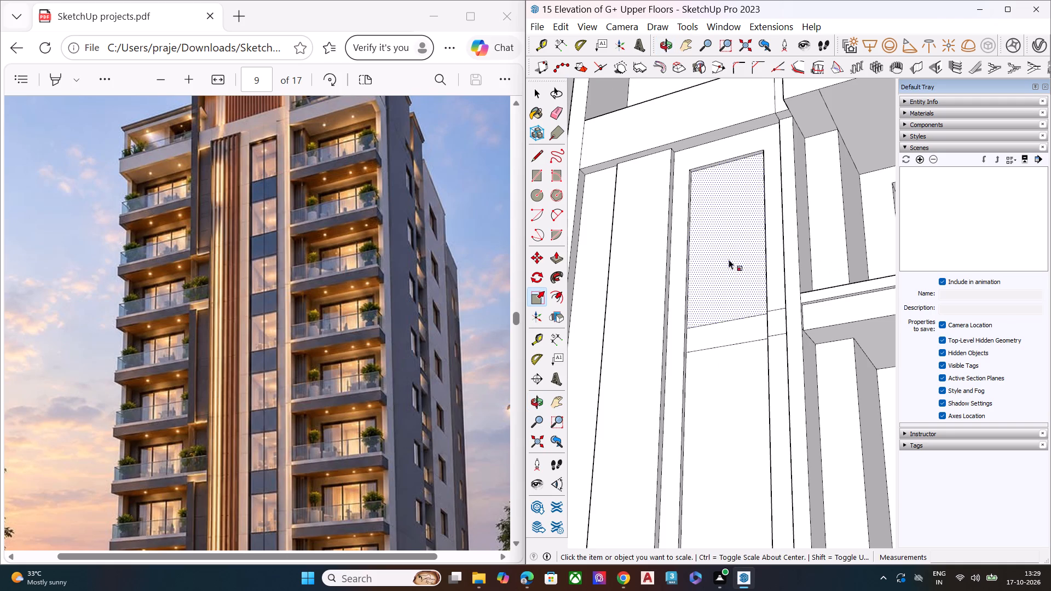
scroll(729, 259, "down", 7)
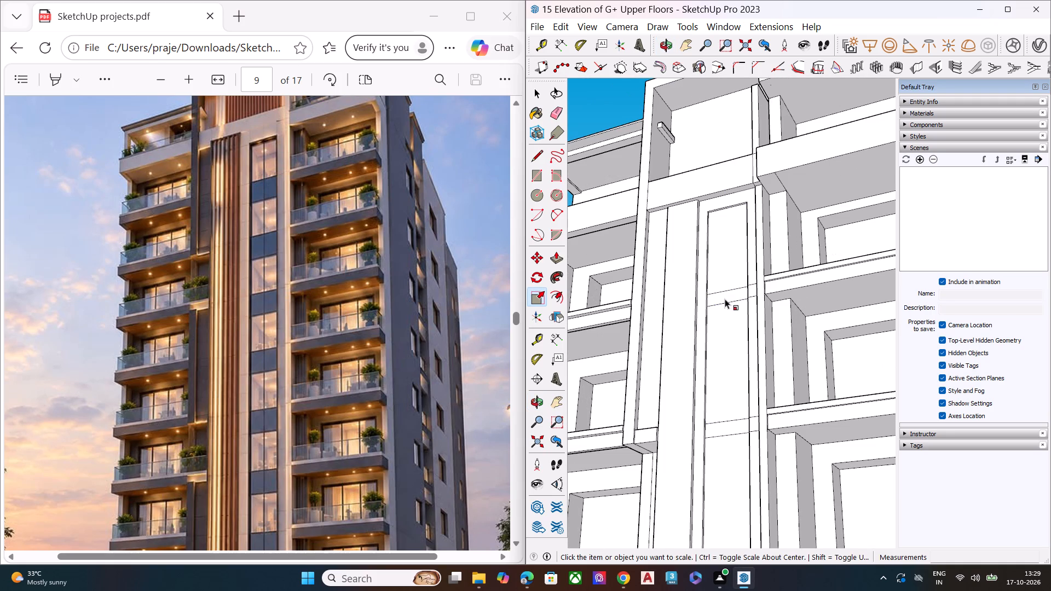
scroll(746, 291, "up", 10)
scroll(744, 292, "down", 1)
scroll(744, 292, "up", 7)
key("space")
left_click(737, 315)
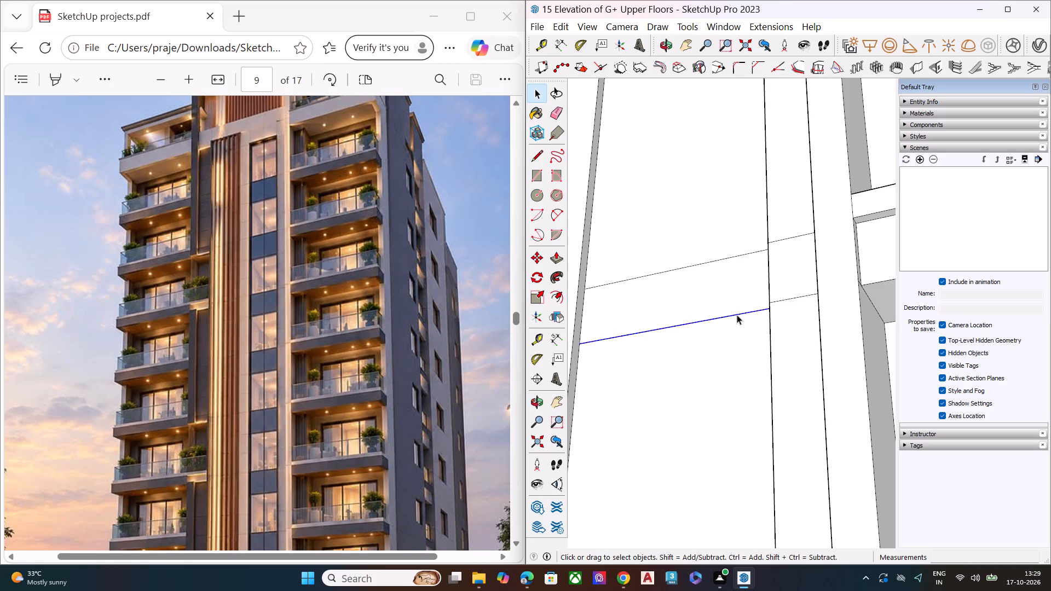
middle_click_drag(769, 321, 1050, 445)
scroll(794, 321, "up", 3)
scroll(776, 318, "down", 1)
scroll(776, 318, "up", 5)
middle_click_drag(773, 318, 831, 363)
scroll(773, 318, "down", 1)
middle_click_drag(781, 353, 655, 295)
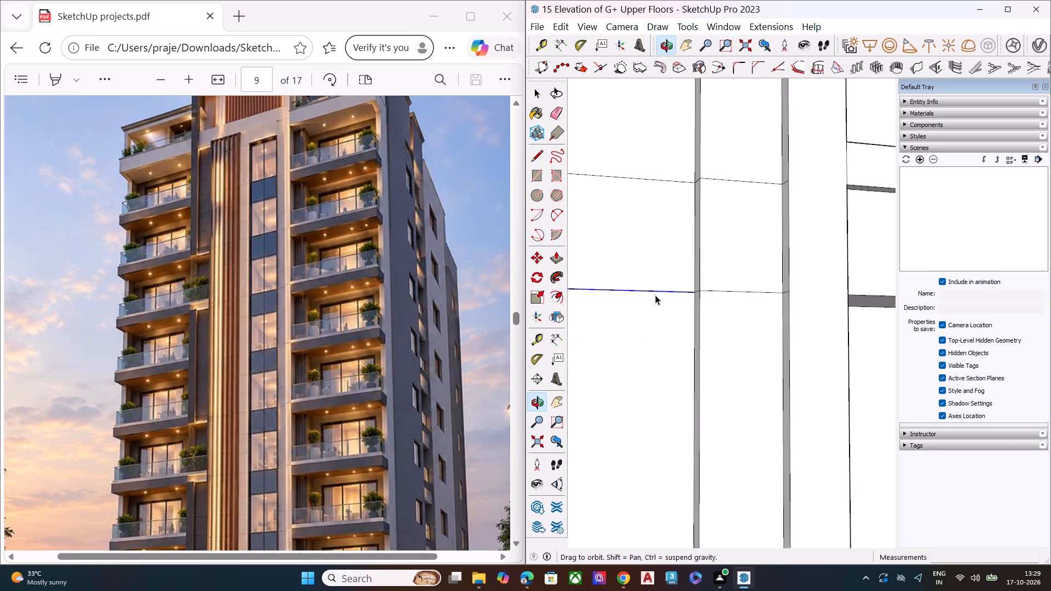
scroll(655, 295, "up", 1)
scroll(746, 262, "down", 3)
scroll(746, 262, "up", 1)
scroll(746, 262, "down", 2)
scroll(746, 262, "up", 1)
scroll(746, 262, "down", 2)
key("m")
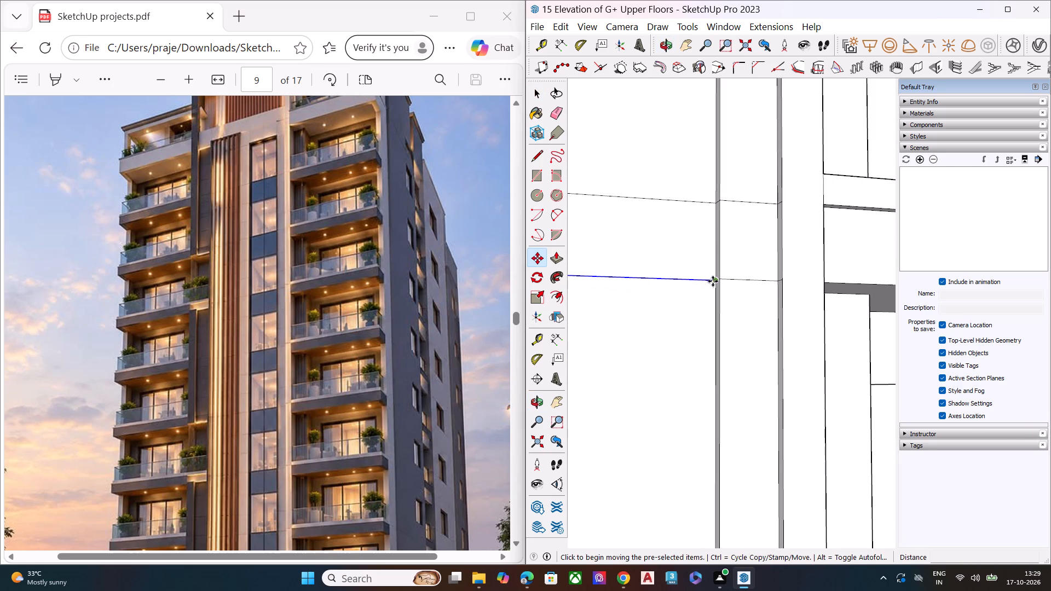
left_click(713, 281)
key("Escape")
Draw a horizontal line across the central strip's recessed panel, a short distance below the topmost band's lower line.
scroll(751, 291, "down", 5)
scroll(765, 287, "up", 2)
scroll(769, 286, "down", 3)
key("space")
scroll(740, 298, "down", 1)
key("l")
scroll(655, 304, "down", 4)
scroll(651, 303, "up", 1)
scroll(651, 303, "down", 3)
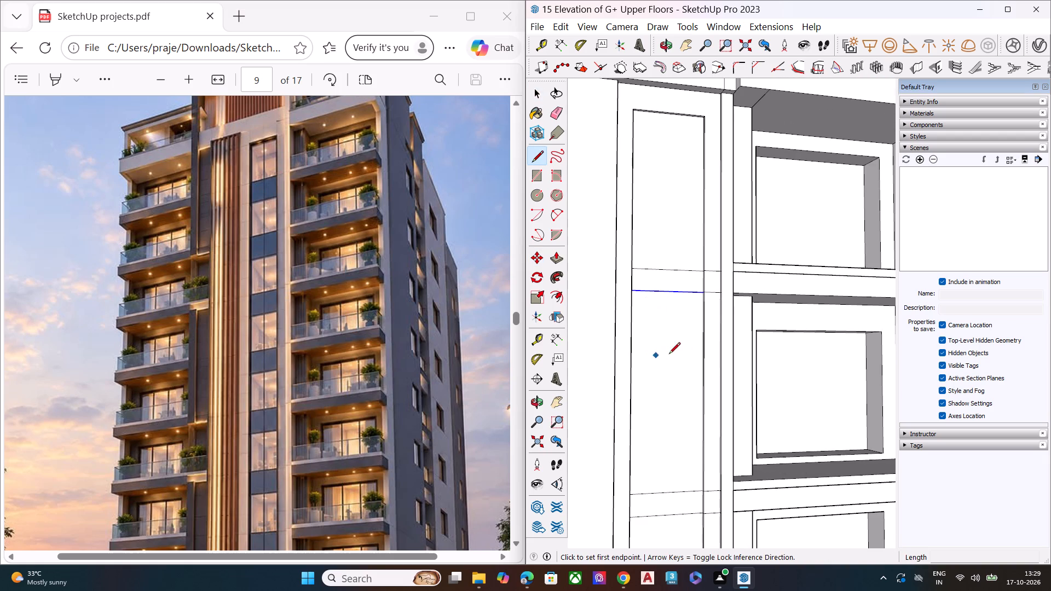
scroll(723, 281, "up", 5)
scroll(722, 287, "down", 3)
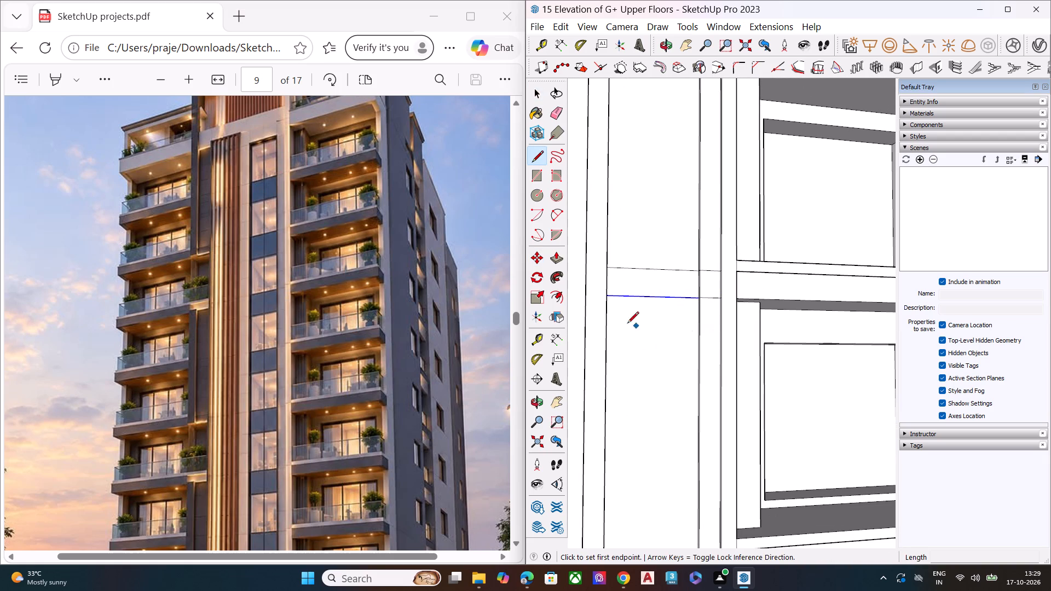
middle_click_drag(609, 320, 482, 341)
scroll(790, 310, "down", 6)
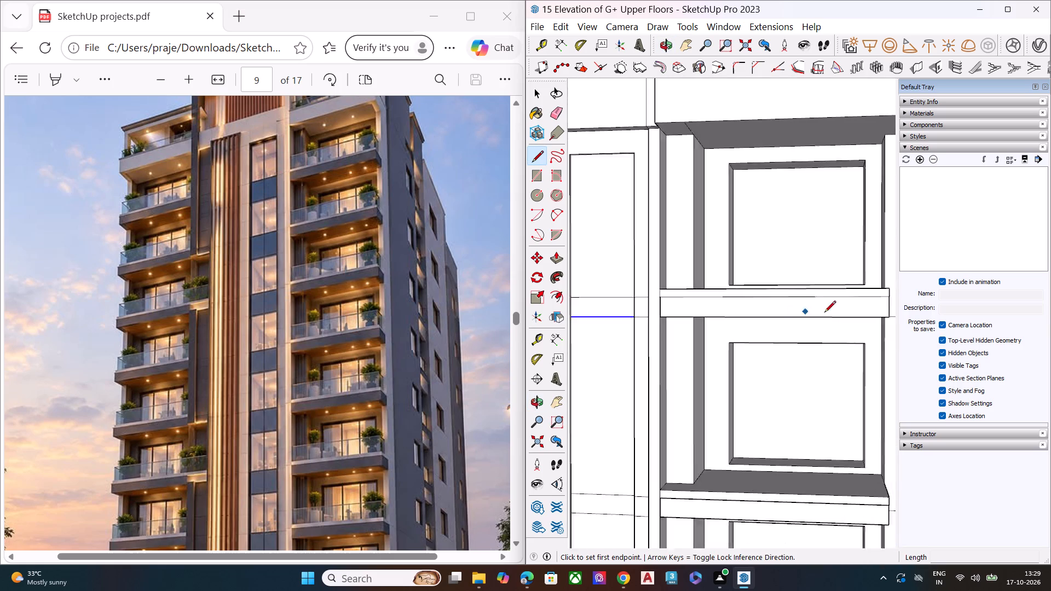
scroll(824, 313, "down", 2)
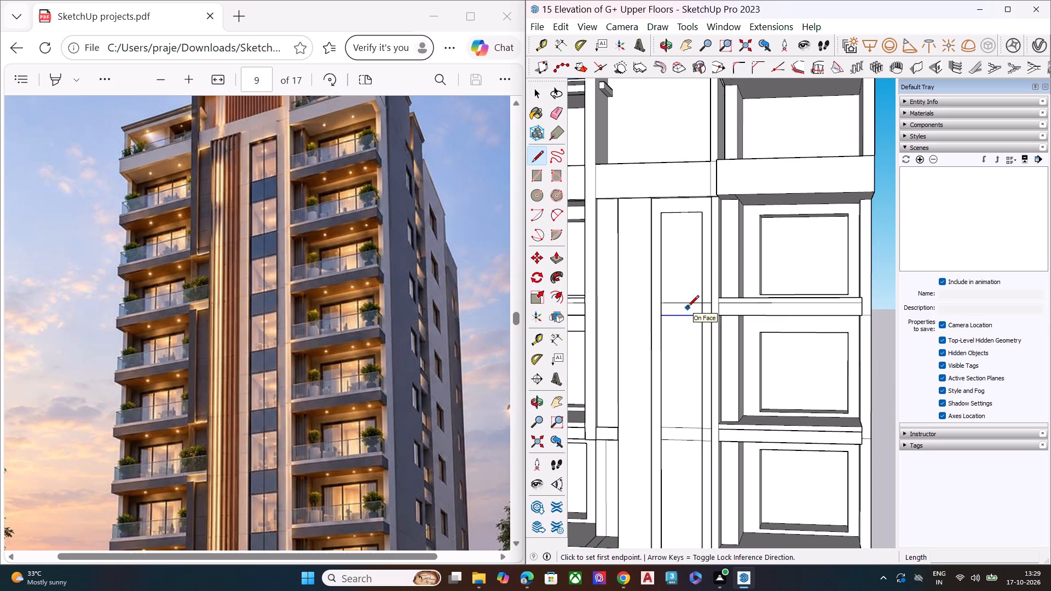
scroll(673, 331, "up", 3)
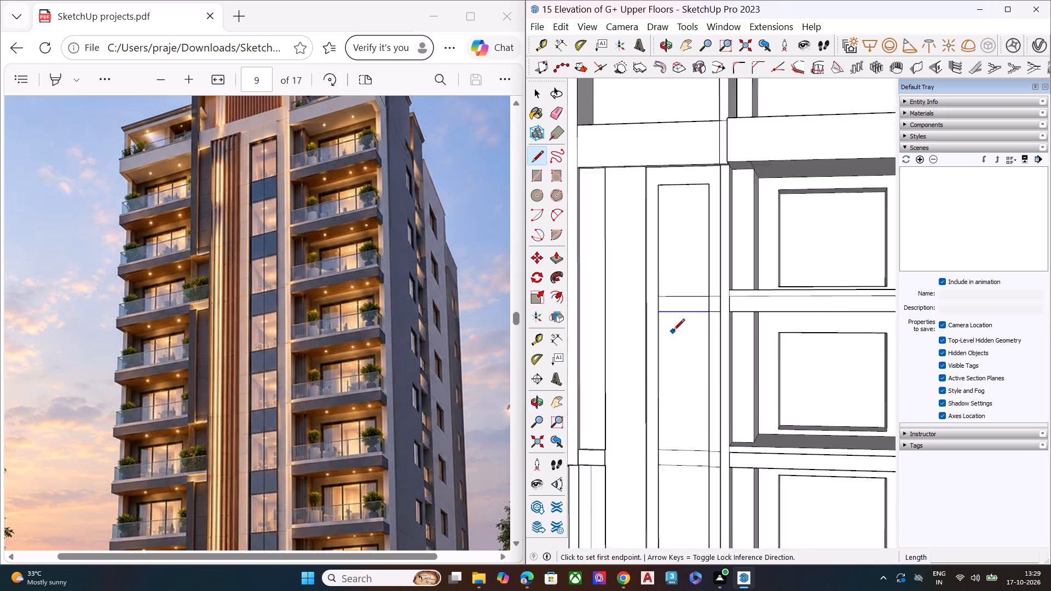
scroll(673, 331, "up", 7)
middle_click_drag(666, 333, 605, 317)
scroll(624, 314, "up", 7)
scroll(646, 309, "down", 2)
scroll(647, 309, "up", 2)
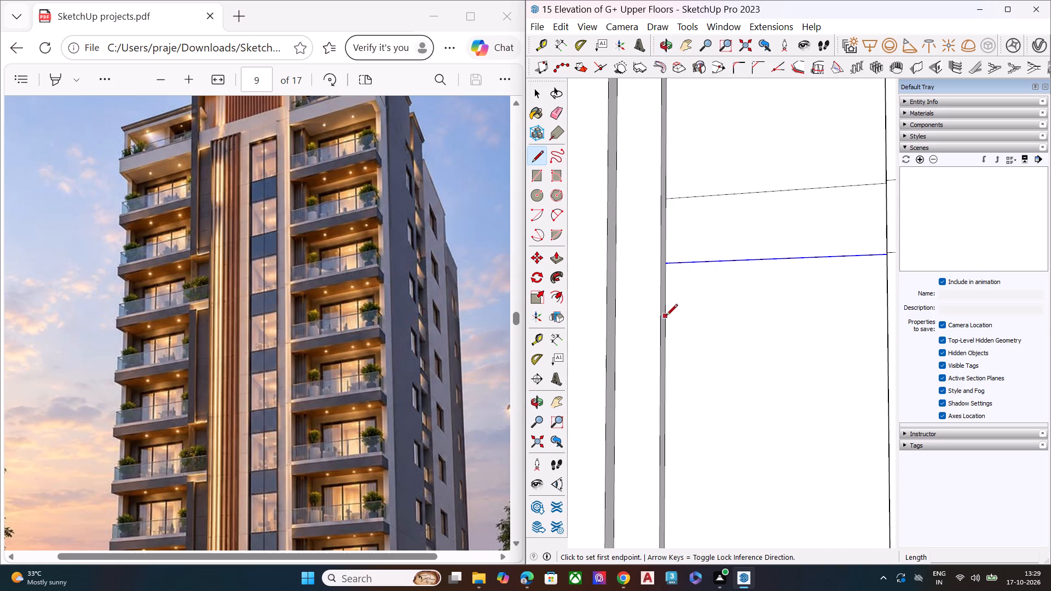
left_click(666, 316)
middle_click_drag(764, 316, 940, 326)
middle_click_drag(849, 320, 887, 328)
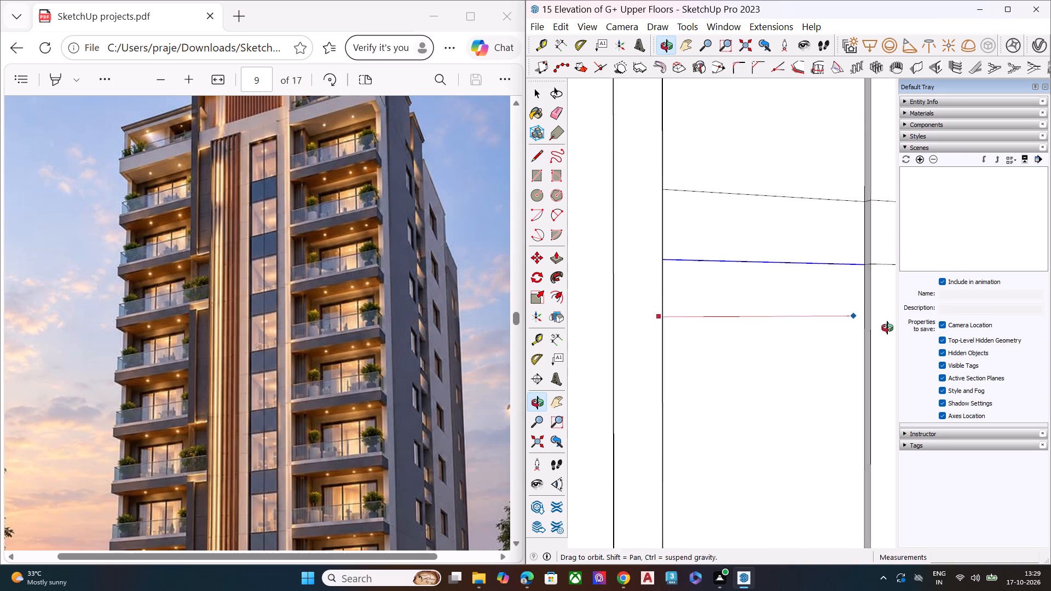
middle_click_drag(887, 328, 910, 333)
scroll(875, 326, "up", 4)
left_click(862, 314)
scroll(773, 280, "down", 11)
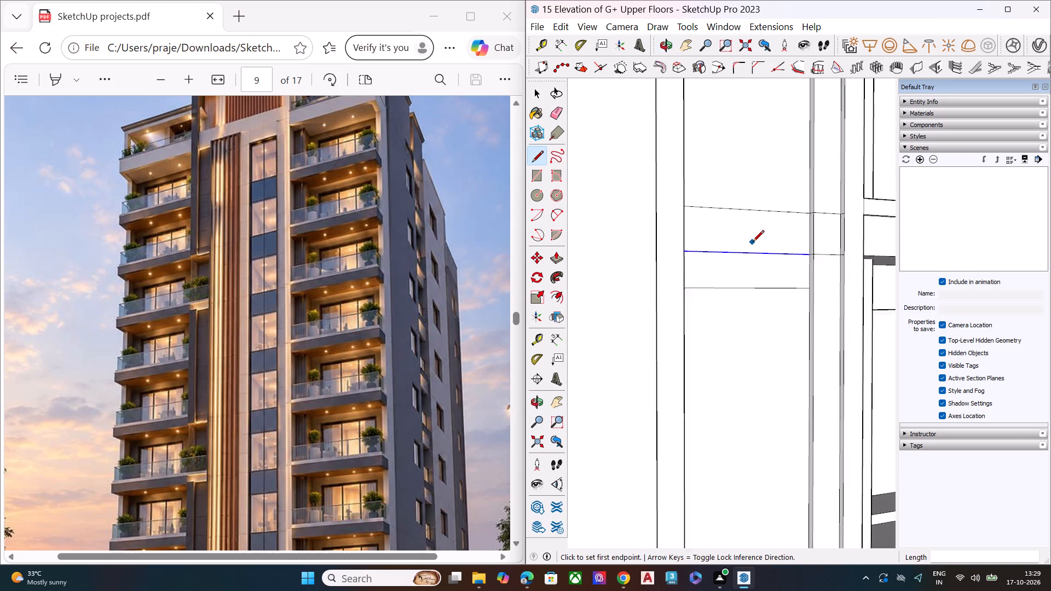
Draw a matching horizontal line across the recessed panel, a short distance below the second band from the top.
scroll(753, 242, "down", 11)
middle_click_drag(741, 434, 746, 360)
scroll(748, 358, "up", 9)
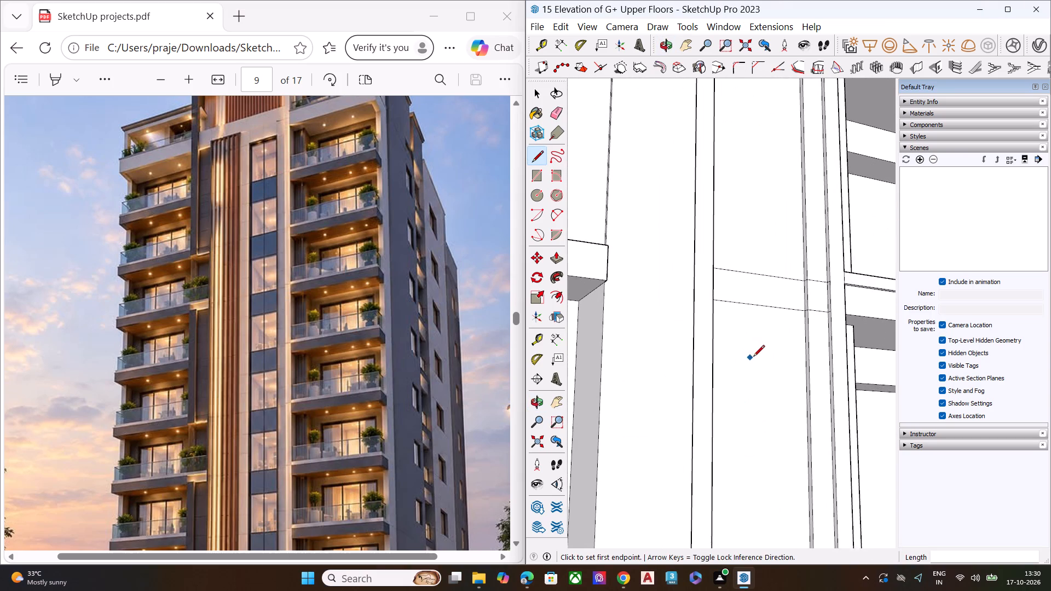
middle_click_drag(752, 357, 571, 356)
scroll(633, 341, "up", 1)
scroll(764, 316, "down", 8)
middle_click_drag(682, 344, 545, 343)
scroll(610, 343, "up", 5)
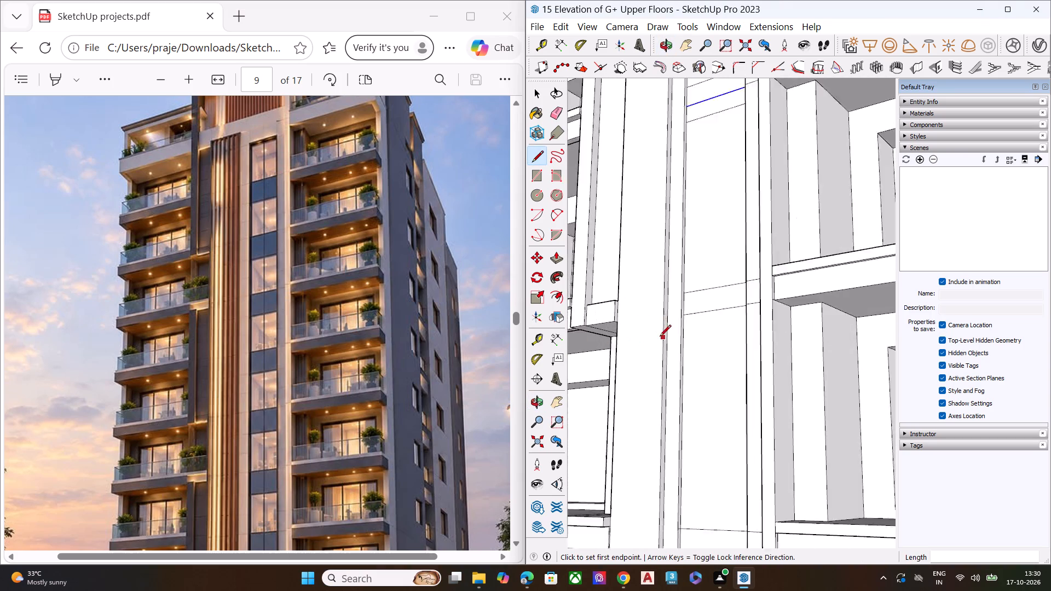
scroll(660, 337, "up", 6)
scroll(700, 335, "down", 1)
scroll(700, 335, "up", 4)
scroll(700, 335, "down", 1)
scroll(700, 335, "up", 1)
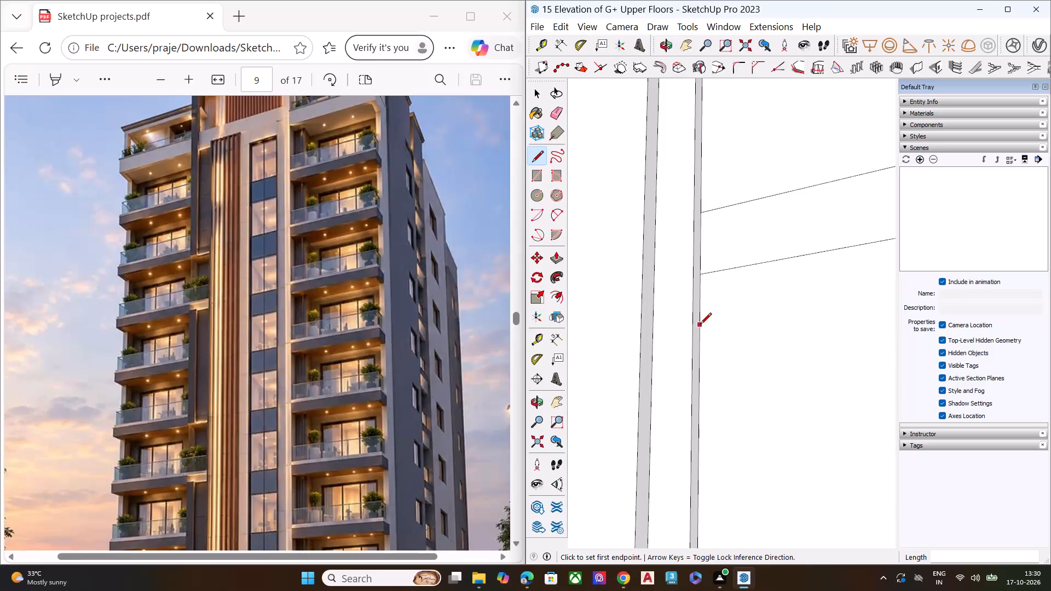
left_click(700, 325)
scroll(725, 328, "down", 7)
scroll(725, 328, "up", 1)
scroll(725, 328, "down", 1)
middle_click_drag(790, 332, 929, 314)
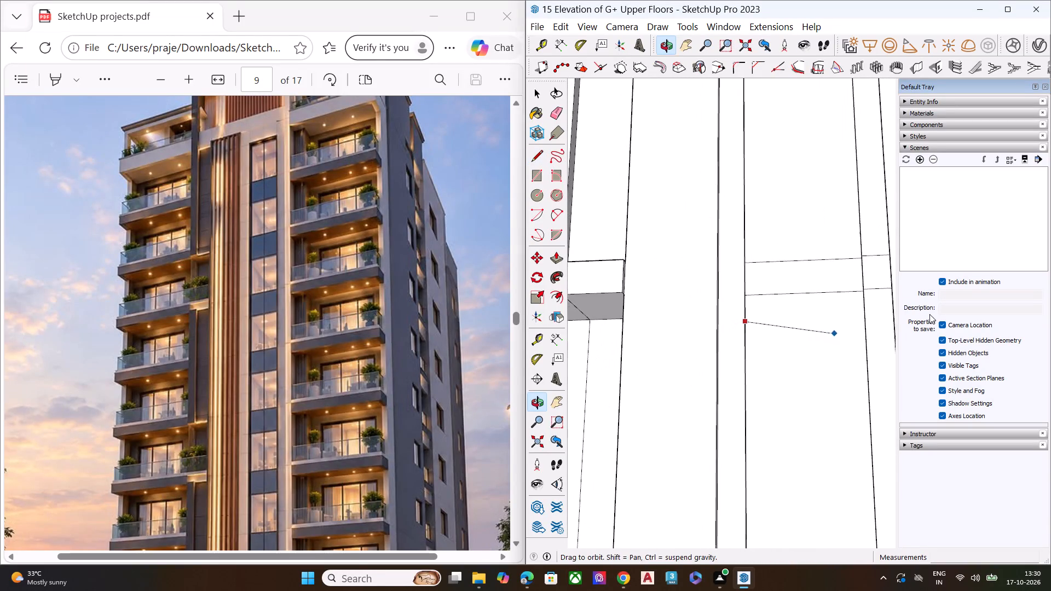
scroll(886, 315, "up", 5)
scroll(845, 323, "down", 4)
scroll(840, 325, "up", 2)
middle_click_drag(851, 320, 983, 346)
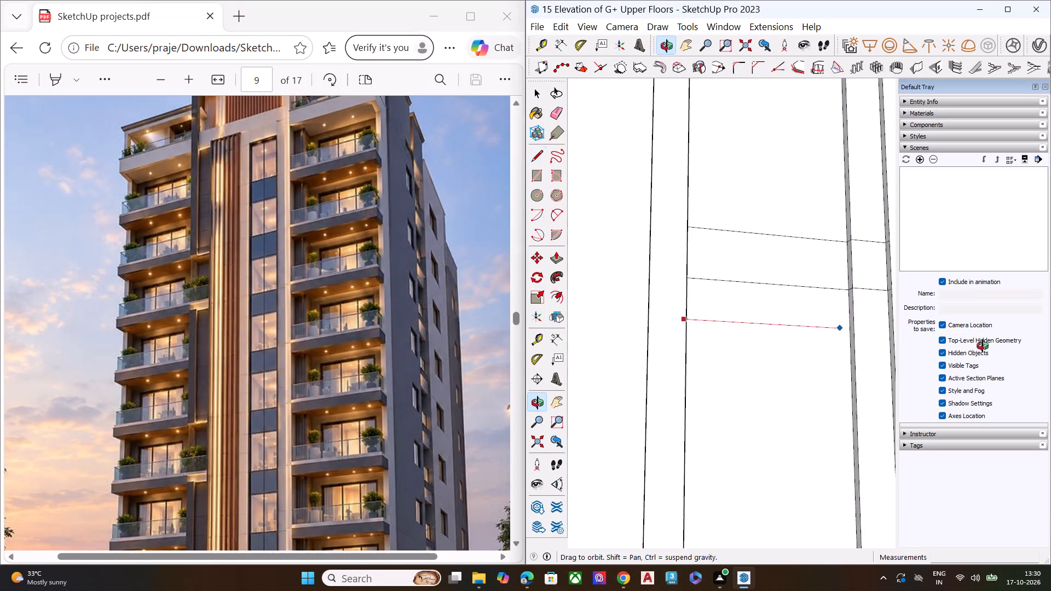
middle_click_drag(983, 346, 1002, 349)
scroll(860, 327, "up", 6)
left_click(827, 326)
key("space")
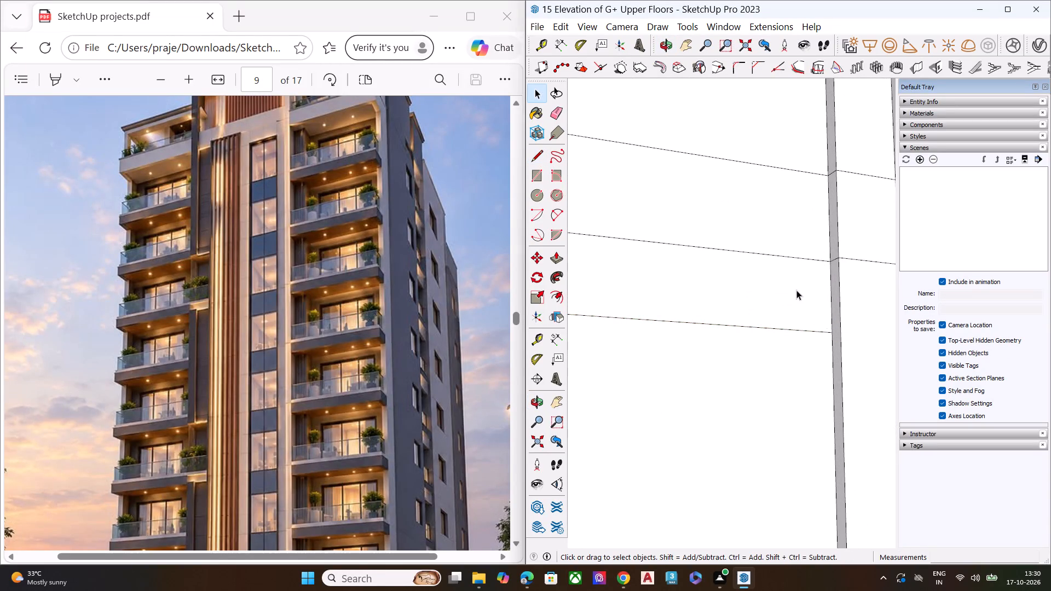
Clear the selection and check the lines added below the upper bands of the central strip against the whole front.
scroll(792, 273, "down", 10)
scroll(776, 268, "up", 1)
scroll(776, 268, "down", 2)
scroll(774, 267, "up", 1)
scroll(774, 267, "down", 4)
scroll(758, 262, "up", 4)
scroll(758, 262, "down", 13)
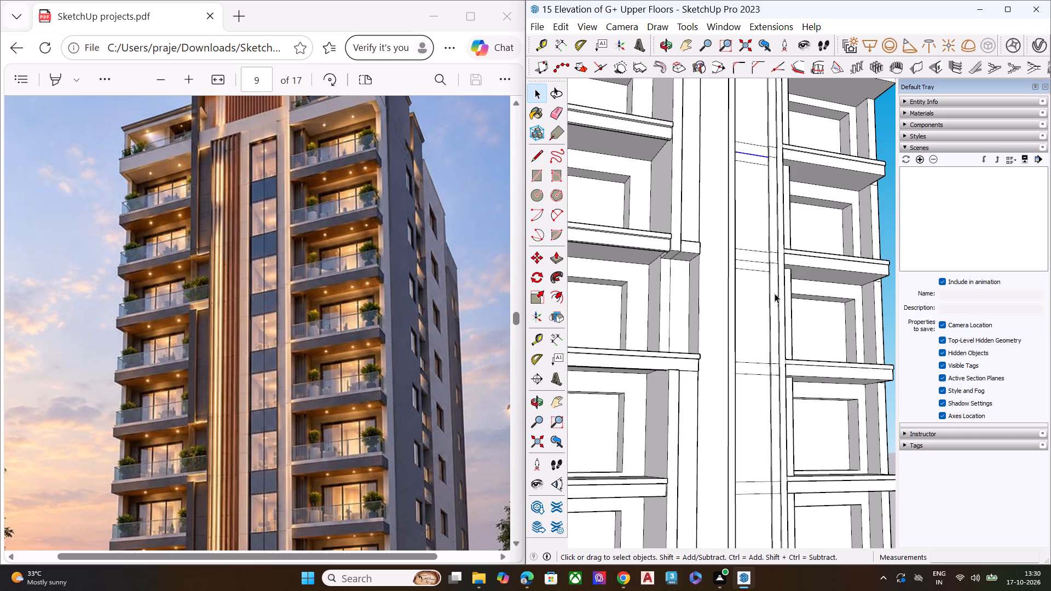
middle_click_drag(775, 294, 722, 337)
scroll(757, 312, "down", 3)
left_click(868, 299)
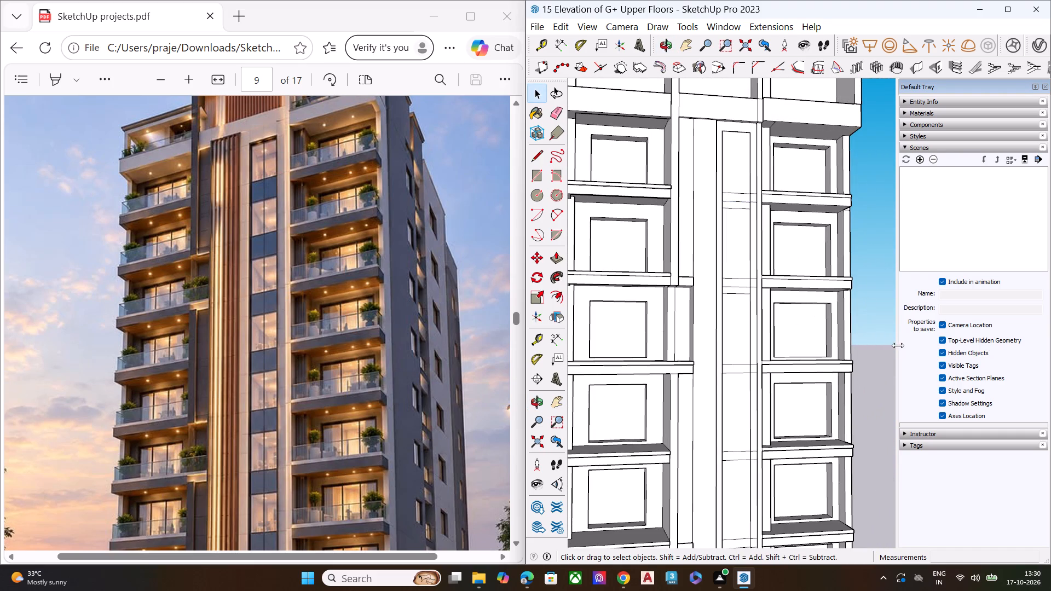
Undo the last two line changes made below the bands of the central strip.
middle_click_drag(811, 372, 769, 322)
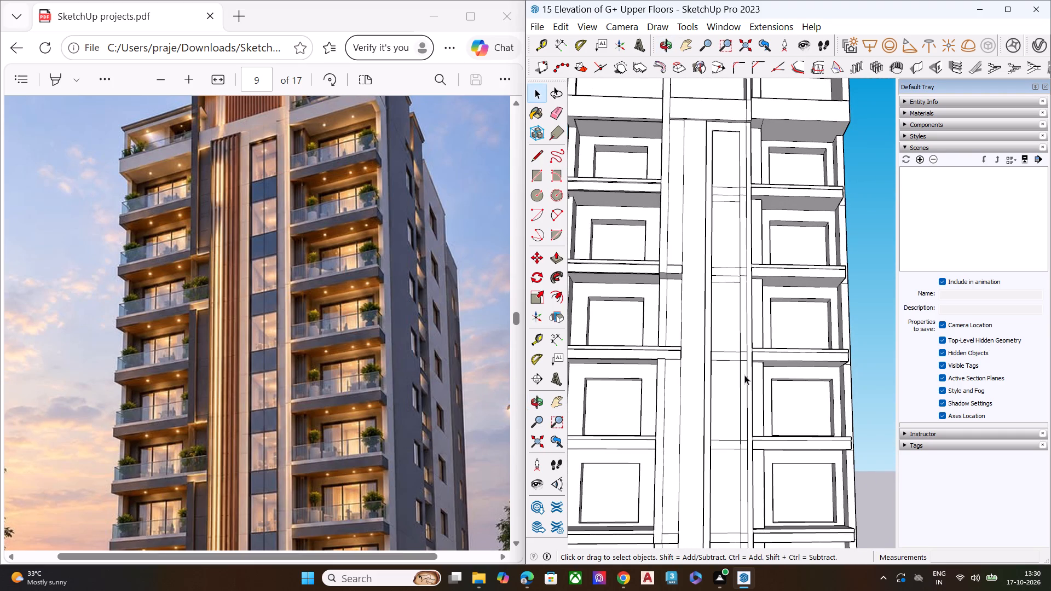
scroll(743, 376, "up", 4)
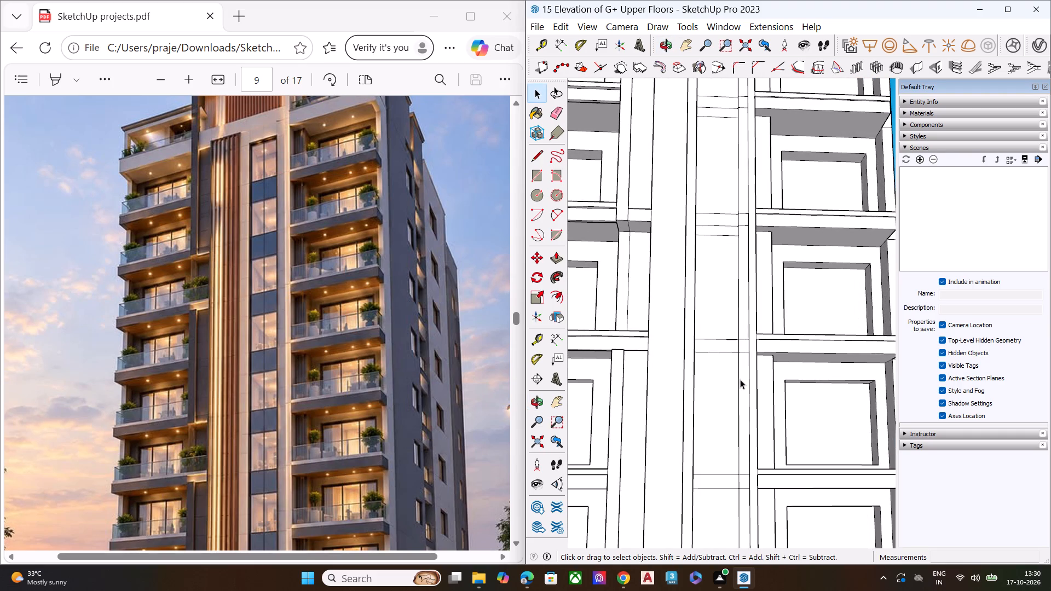
key("ctrl+z")
key("ctrl+z")
key("9")
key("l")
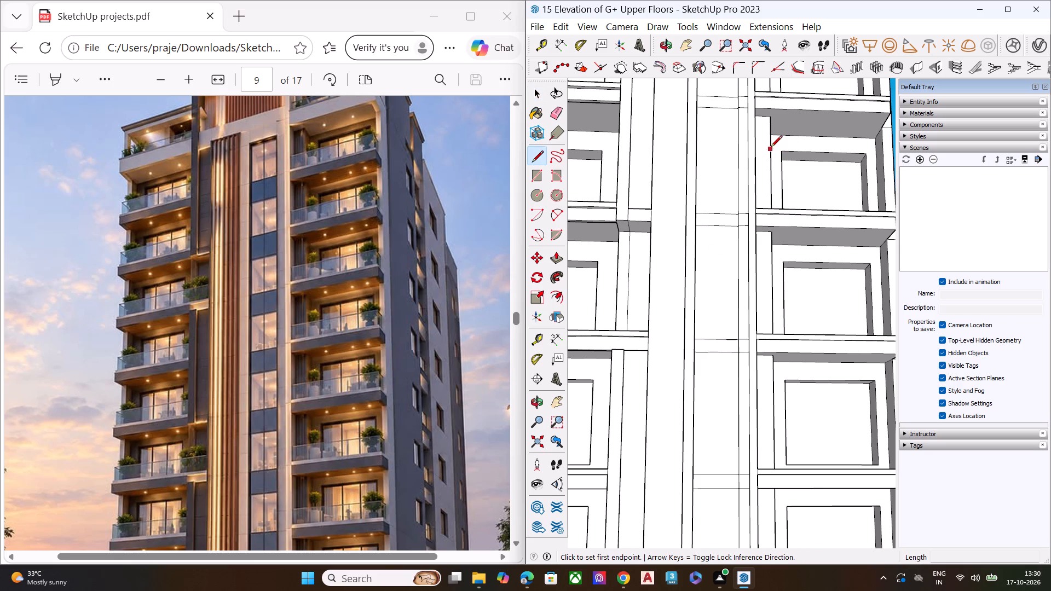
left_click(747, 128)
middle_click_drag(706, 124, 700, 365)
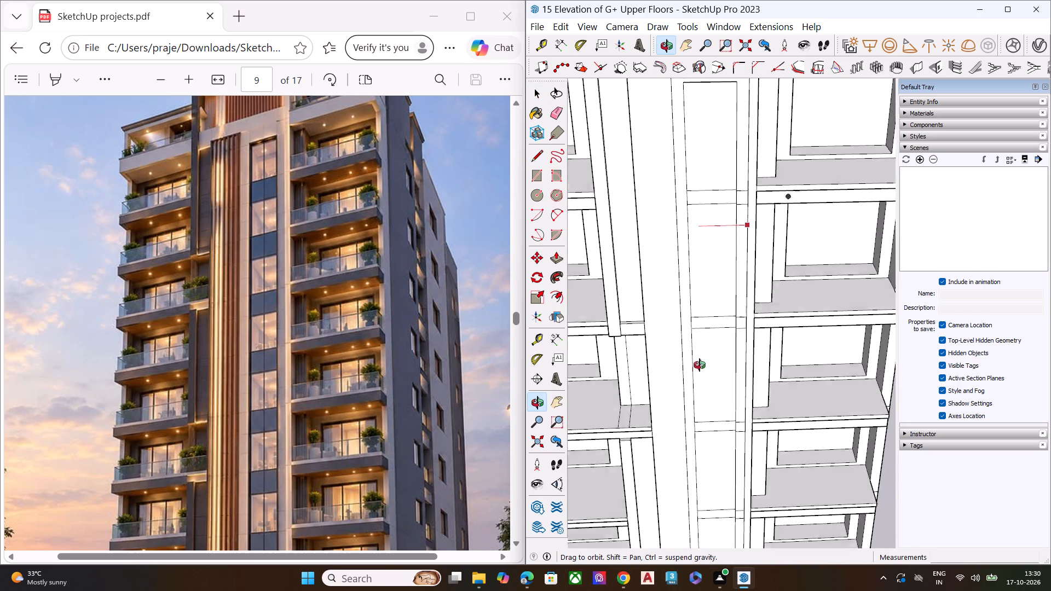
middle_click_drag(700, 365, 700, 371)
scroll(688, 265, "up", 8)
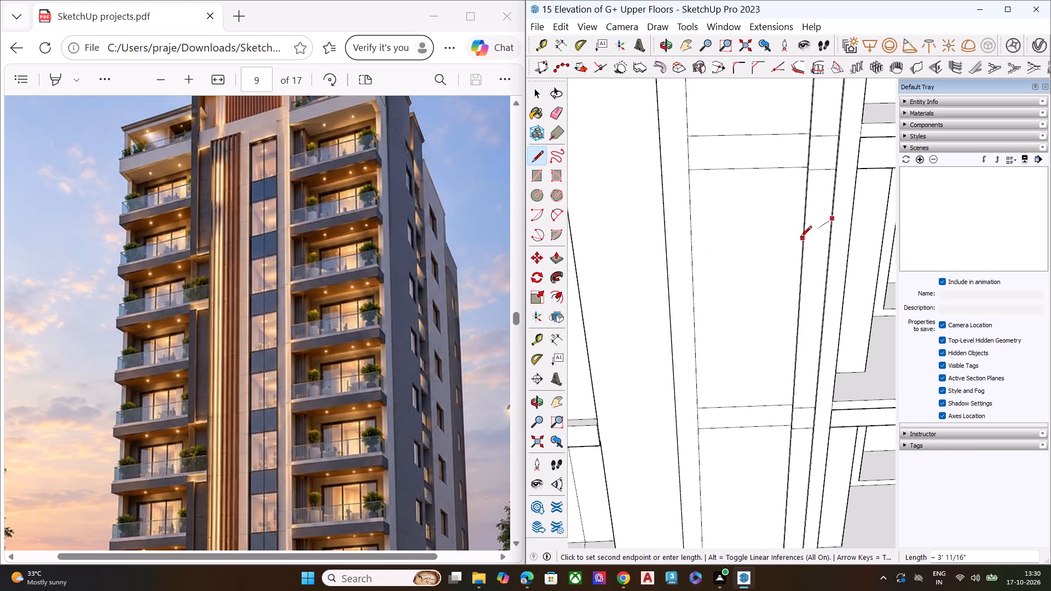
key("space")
Draw a horizontal line about 8' 9" long across the central strip's recessed panel, a short distance below the topmost band.
middle_click_drag(819, 223, 775, 136)
scroll(760, 130, "up", 1)
scroll(672, 174, "down", 2)
scroll(661, 182, "up", 1)
scroll(660, 184, "down", 6)
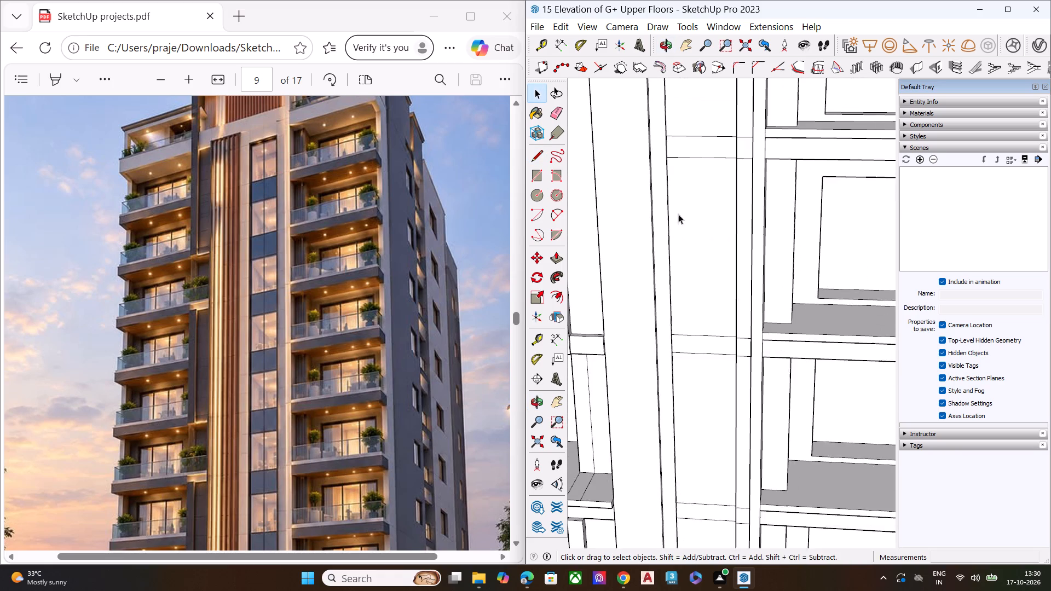
middle_click_drag(721, 221, 761, 153)
scroll(763, 152, "up", 1)
scroll(766, 169, "down", 1)
key("l")
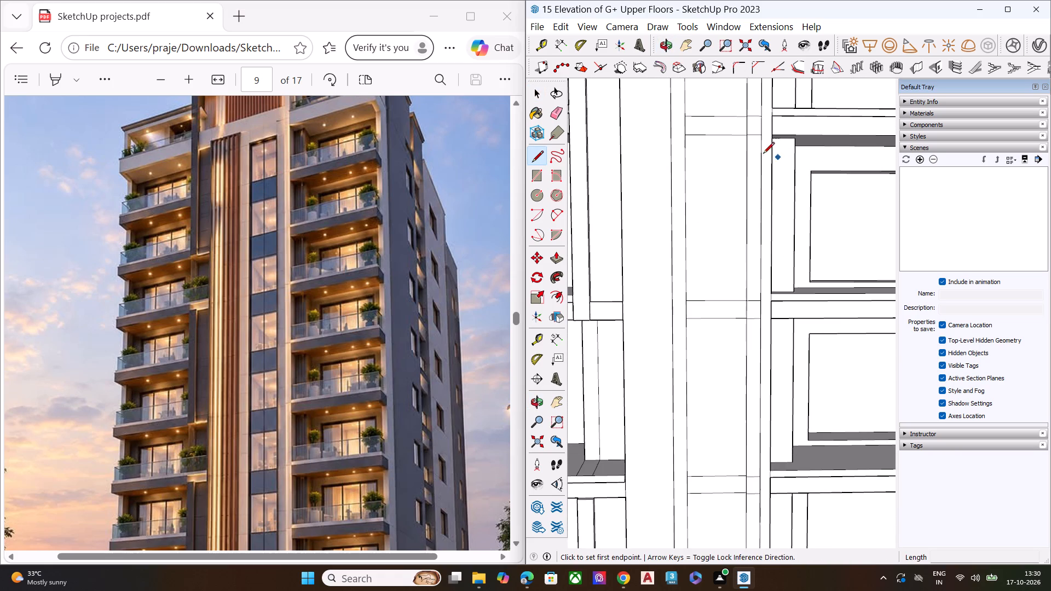
scroll(743, 161, "up", 2)
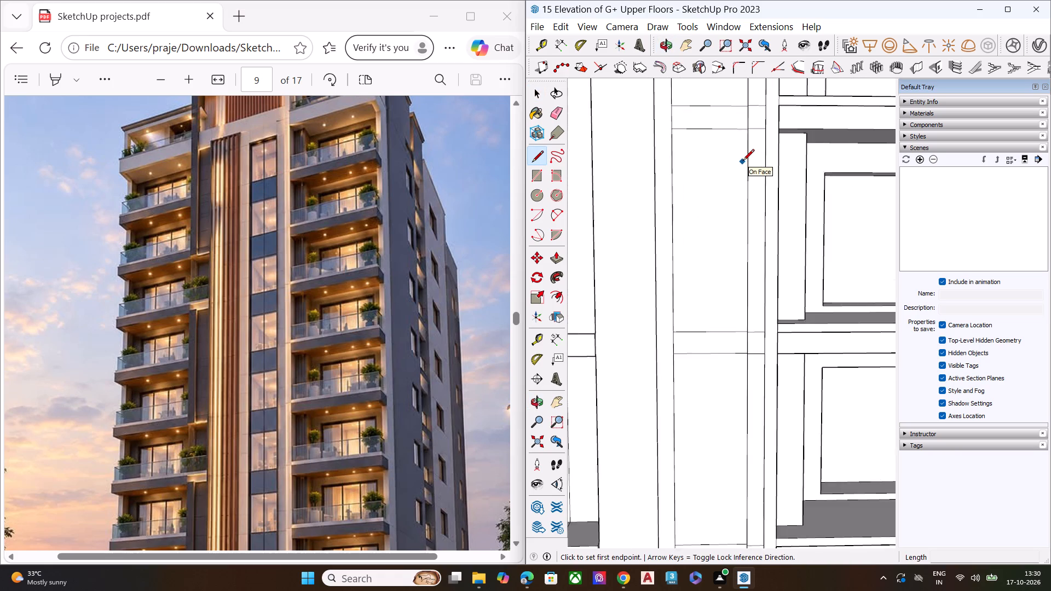
scroll(743, 161, "up", 8)
middle_click_drag(751, 161, 894, 291)
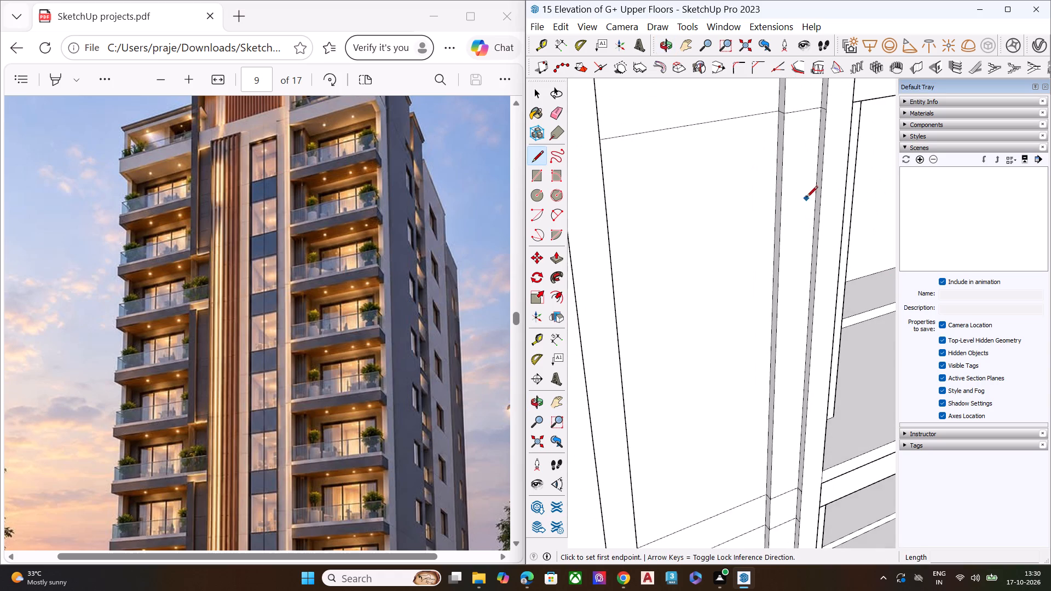
left_click(775, 189)
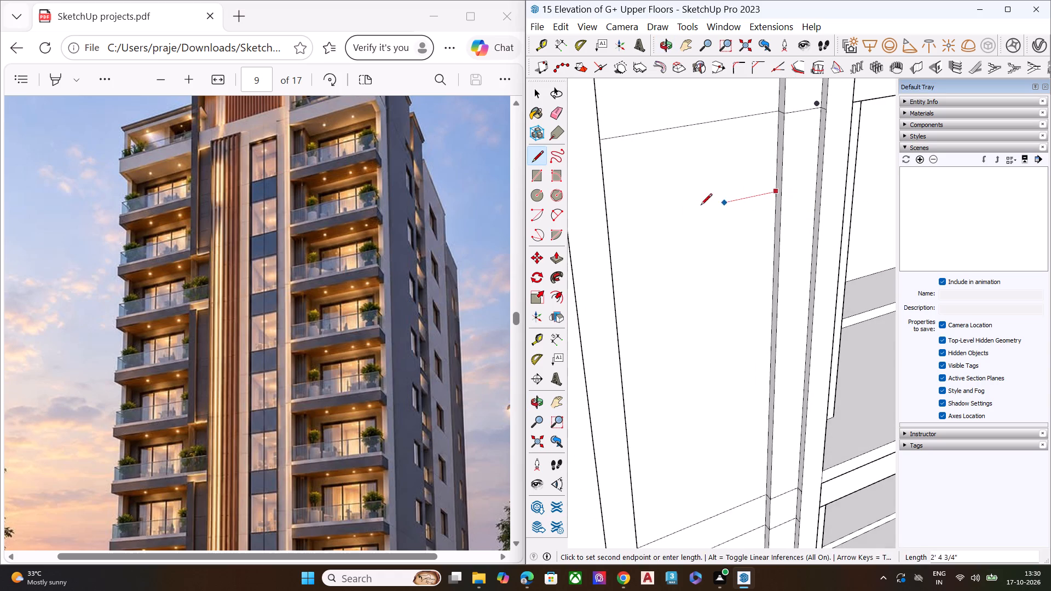
middle_click(638, 221)
scroll(638, 221, "down", 3)
scroll(639, 221, "up", 1)
scroll(640, 221, "down", 3)
middle_click_drag(715, 233, 697, 260)
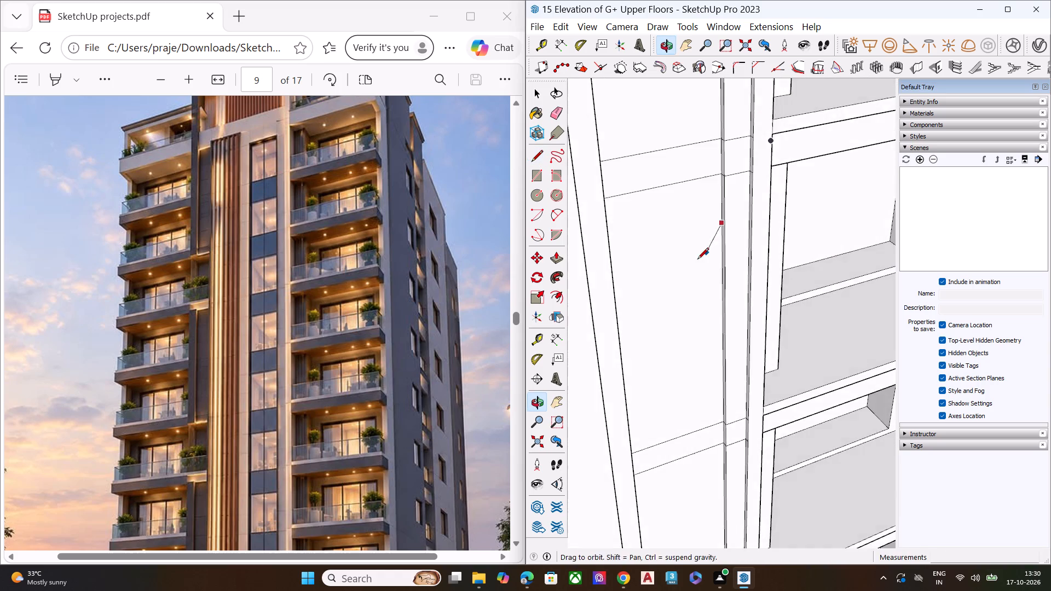
middle_click_drag(697, 260, 698, 259)
scroll(724, 251, "down", 7)
middle_click_drag(749, 262, 672, 275)
scroll(712, 238, "down", 6)
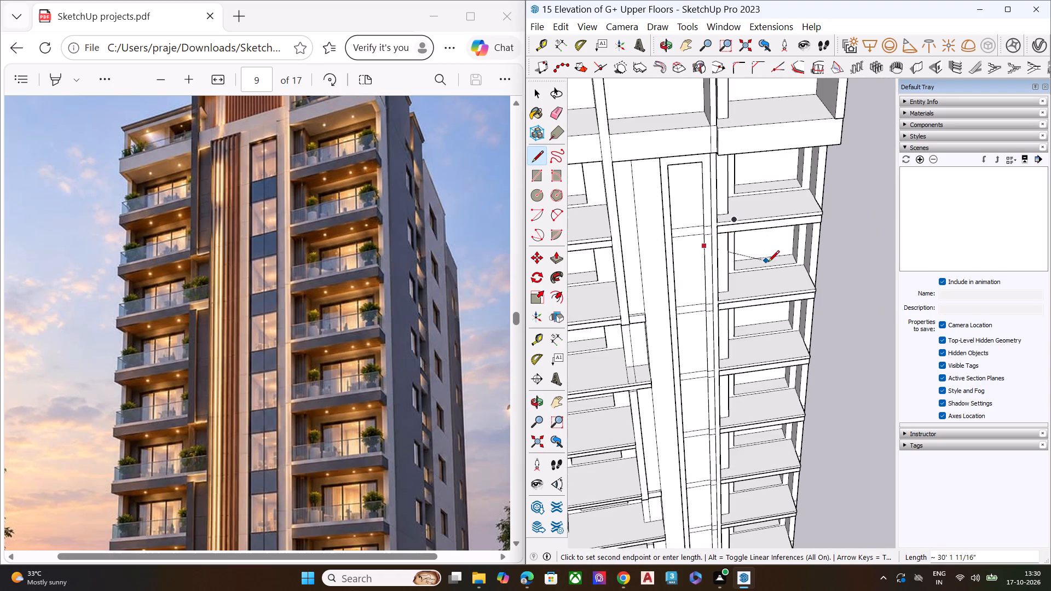
scroll(769, 268, "down", 1)
scroll(769, 268, "up", 2)
scroll(769, 268, "down", 8)
middle_click_drag(743, 295, 580, 273)
scroll(578, 271, "up", 11)
scroll(714, 253, "down", 1)
scroll(714, 253, "up", 9)
scroll(687, 240, "down", 1)
scroll(687, 240, "up", 6)
left_click(683, 242)
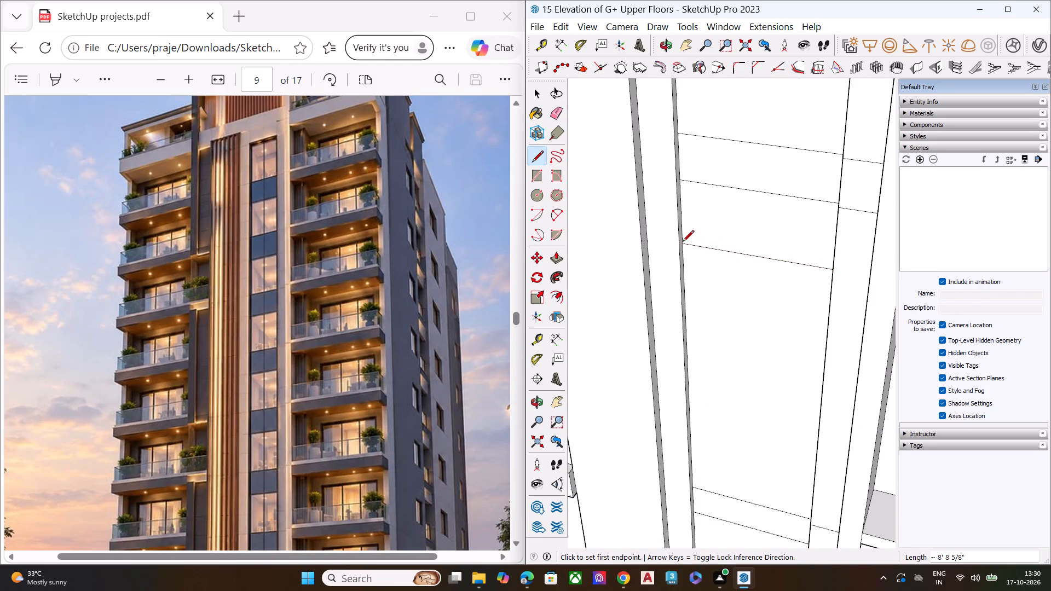
Erase the topmost band's two line segments that cross the narrow frame beside the central strip's recessed panel.
key("space")
scroll(733, 232, "down", 13)
middle_click_drag(748, 279, 805, 141)
scroll(805, 141, "up", 1)
scroll(767, 195, "down", 7)
middle_click_drag(750, 246, 782, 144)
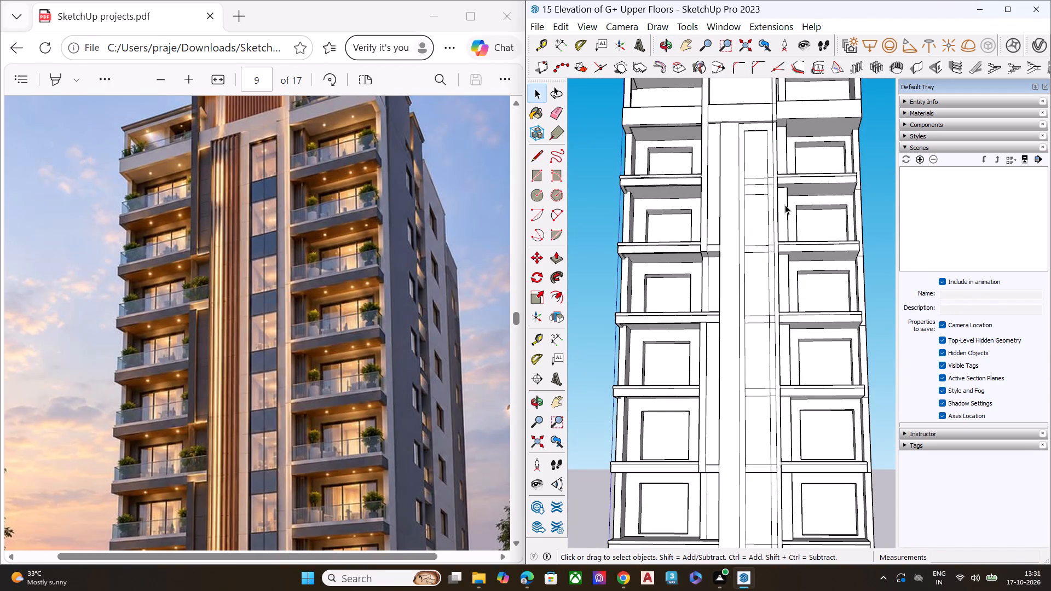
scroll(767, 176, "up", 10)
scroll(766, 175, "down", 3)
scroll(766, 180, "up", 1)
scroll(766, 184, "down", 3)
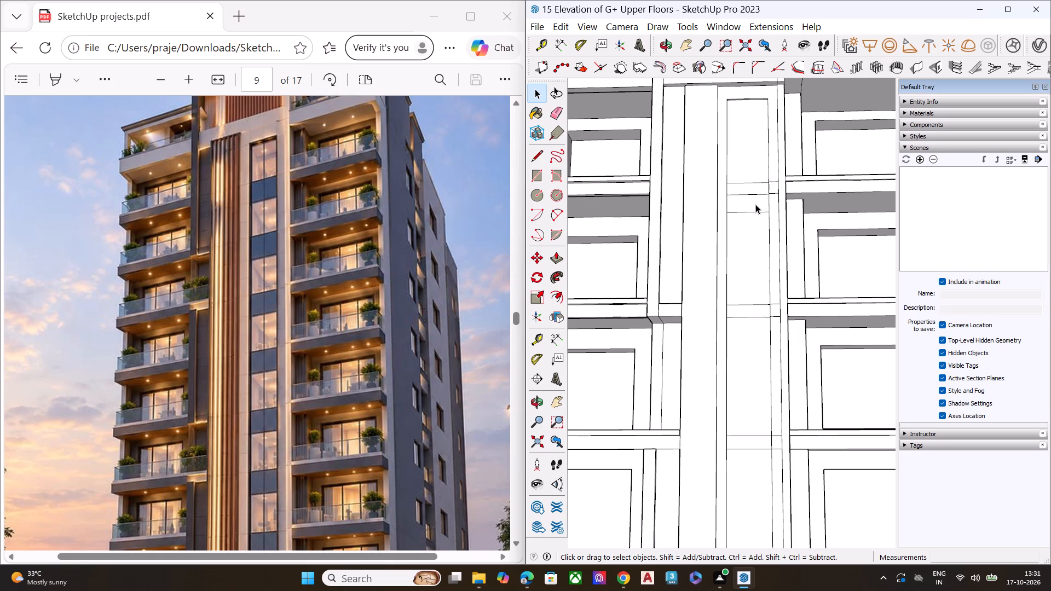
scroll(754, 204, "up", 1)
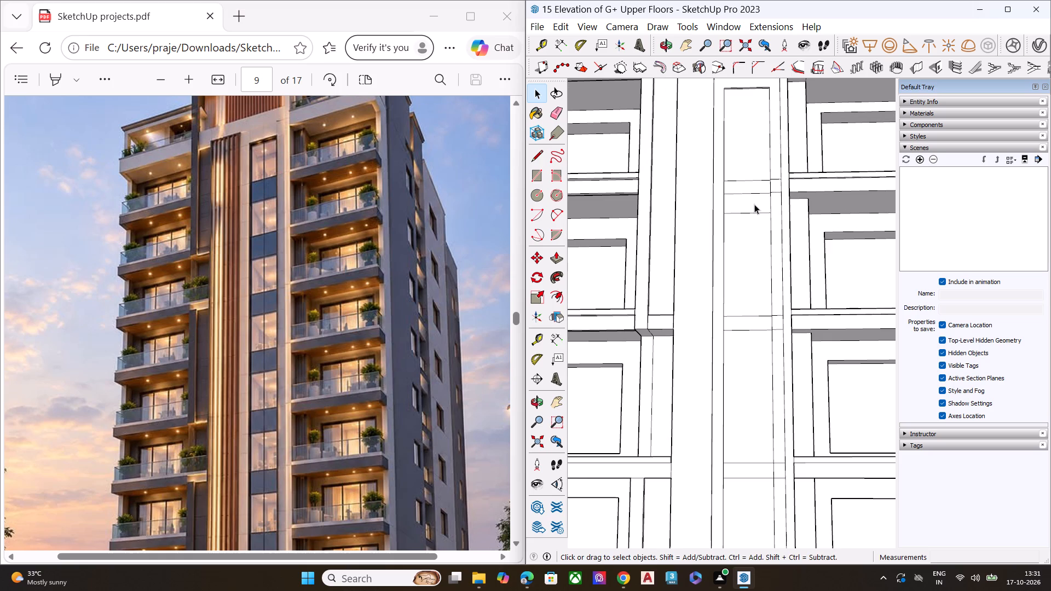
scroll(770, 188, "up", 6)
key("e")
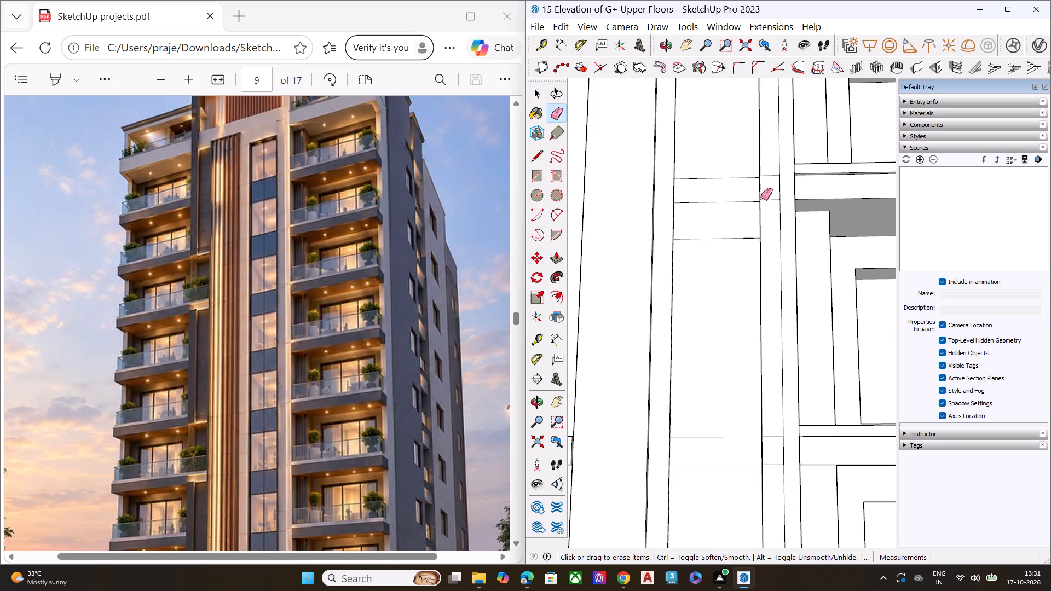
scroll(770, 181, "up", 2)
scroll(770, 181, "down", 2)
scroll(770, 181, "up", 4)
left_click(769, 213)
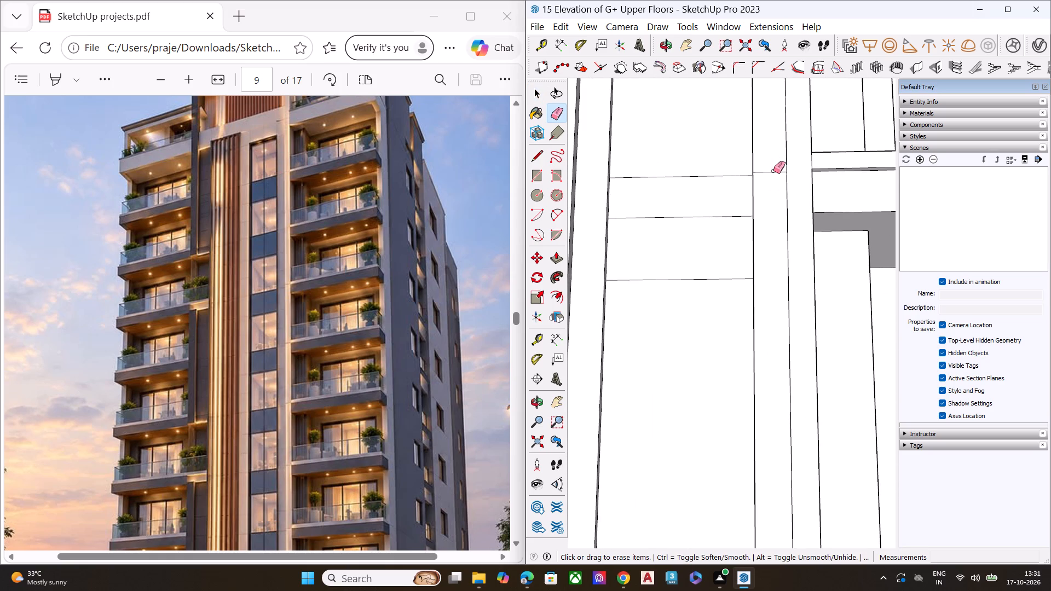
left_click(773, 171)
Erase the topmost band's two short edges on the side reveal next to the central strip's recessed panel.
middle_click_drag(753, 189, 951, 348)
scroll(951, 348, "down", 1)
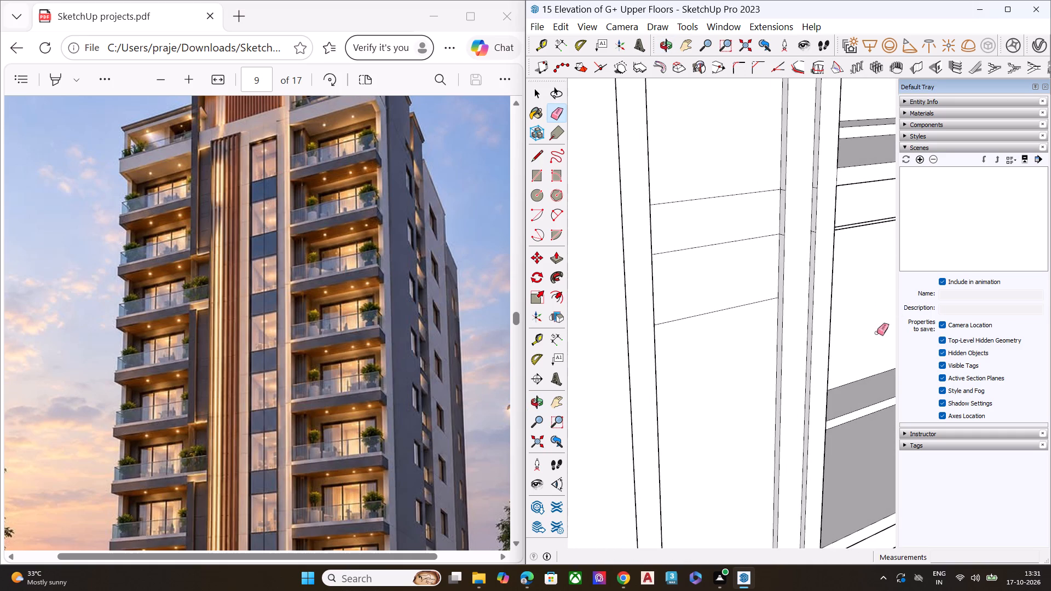
middle_click_drag(775, 257, 869, 256)
scroll(846, 239, "up", 2)
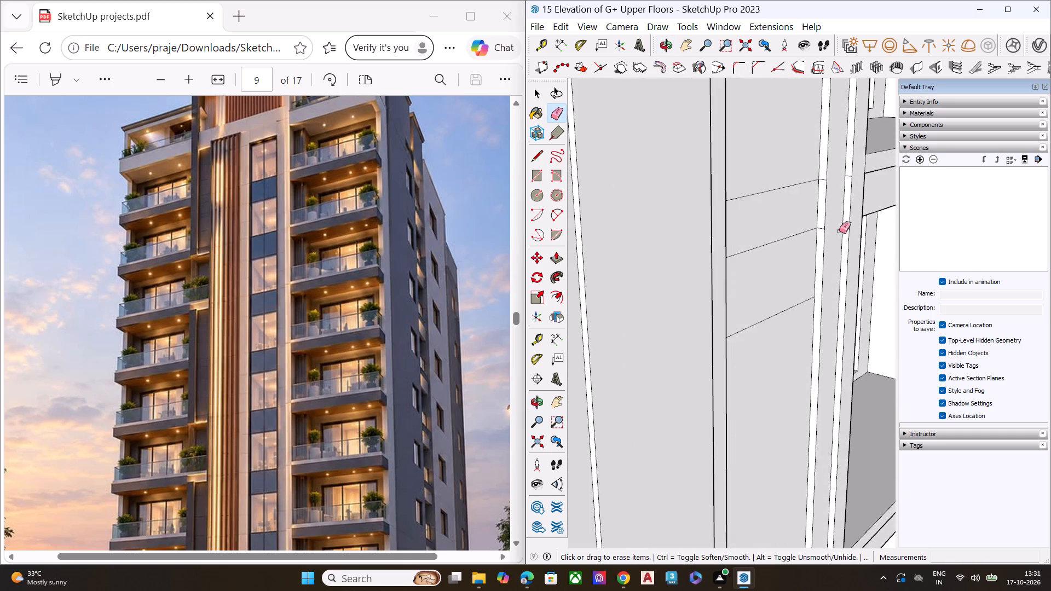
scroll(839, 231, "up", 7)
left_click(823, 239)
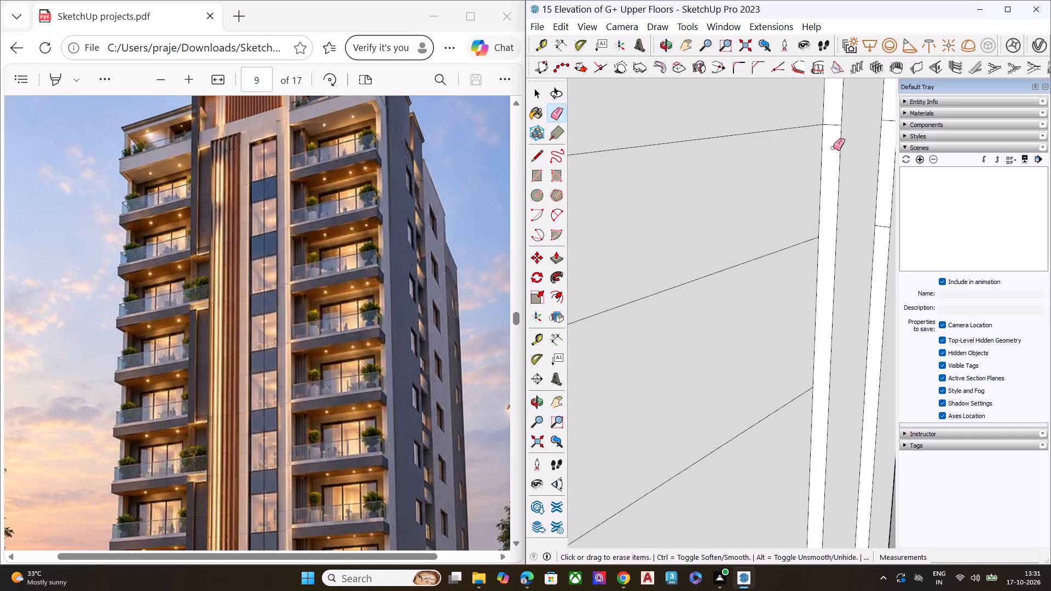
left_click(834, 125)
Erase the topmost band's two short edges on the outer side reveal of the central strip's frame.
scroll(762, 202, "down", 5)
scroll(750, 211, "up", 1)
scroll(750, 211, "down", 4)
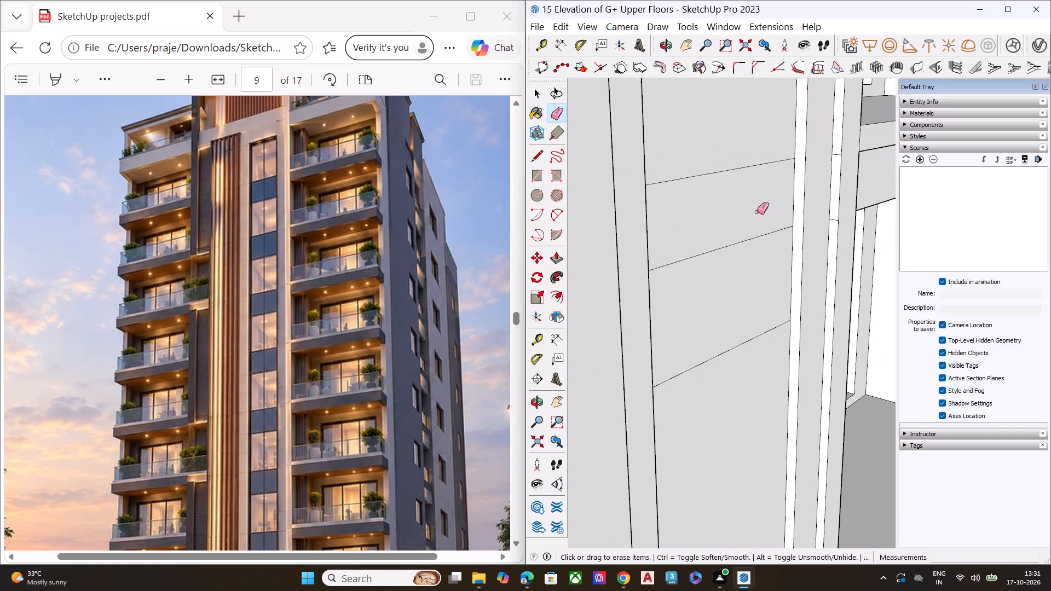
scroll(757, 212, "down", 9)
scroll(809, 189, "up", 2)
scroll(806, 186, "down", 1)
scroll(806, 186, "up", 12)
scroll(787, 188, "down", 1)
scroll(787, 188, "up", 2)
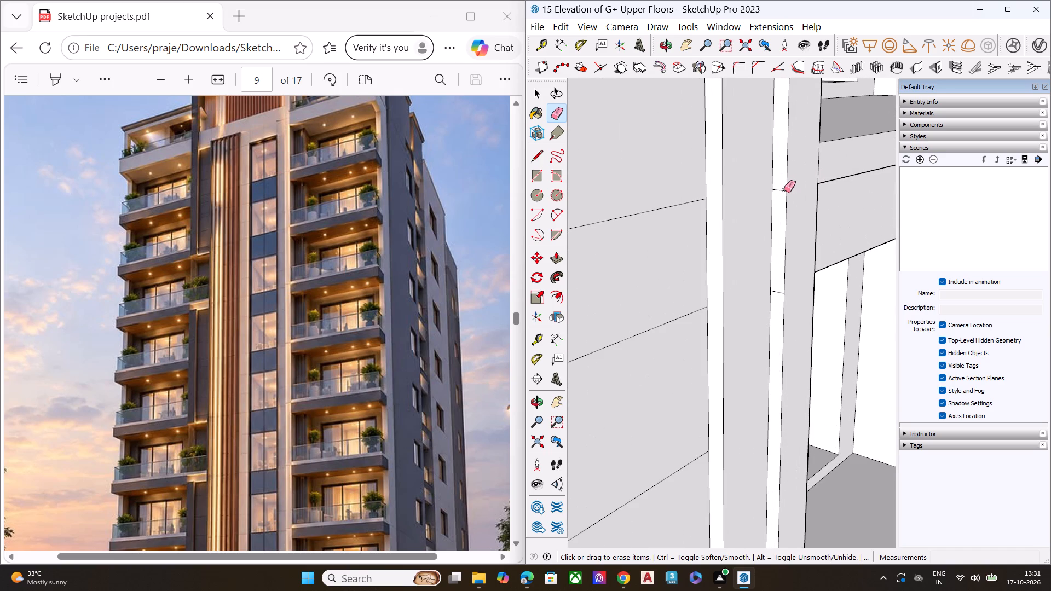
left_click(784, 190)
left_click(777, 293)
Draw a horizontal line about 8' 9" long across the central strip's recessed panel, a short distance below the second band from the top.
scroll(738, 225, "down", 16)
middle_click_drag(806, 295, 772, 216)
scroll(770, 194, "up", 1)
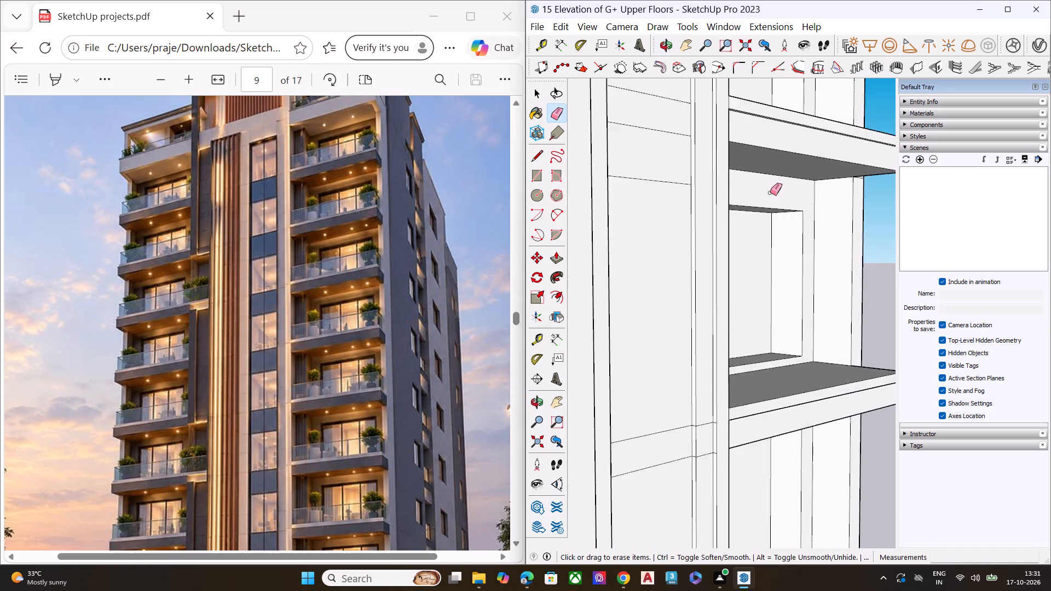
scroll(770, 193, "down", 5)
scroll(770, 193, "up", 1)
scroll(770, 193, "down", 2)
scroll(779, 311, "down", 1)
middle_click_drag(777, 312, 737, 246)
scroll(715, 311, "up", 9)
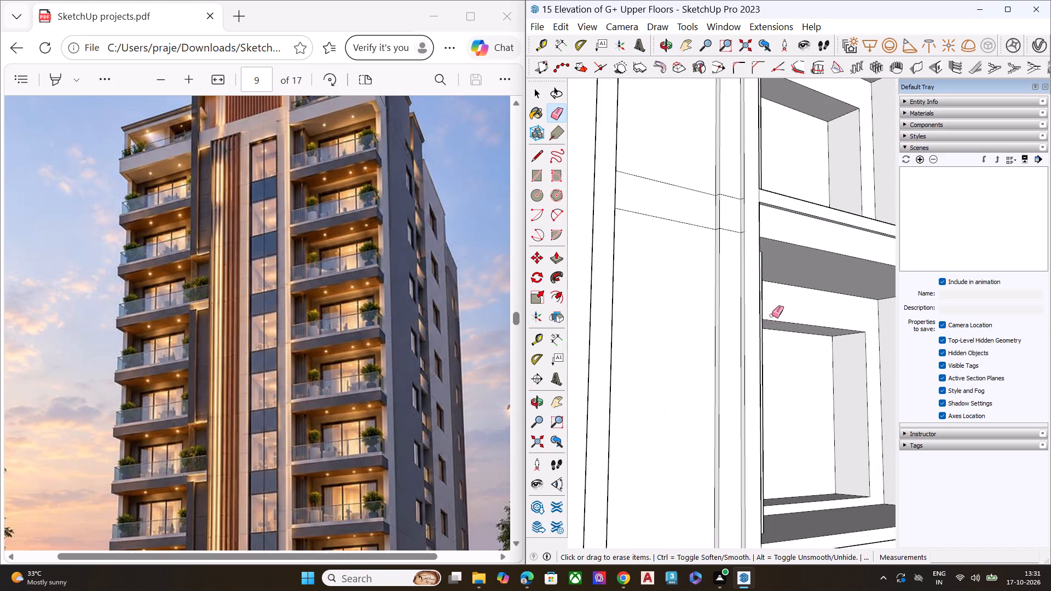
middle_click_drag(772, 315, 686, 332)
key("space")
key("l")
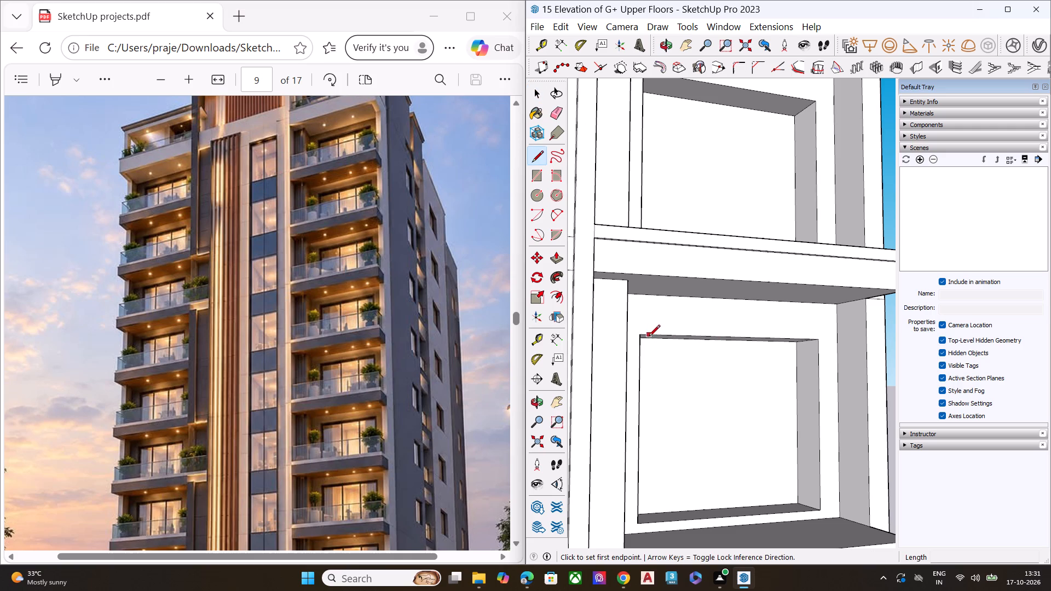
scroll(755, 337, "down", 7)
scroll(643, 334, "up", 8)
middle_click_drag(817, 338, 789, 333)
scroll(776, 329, "up", 1)
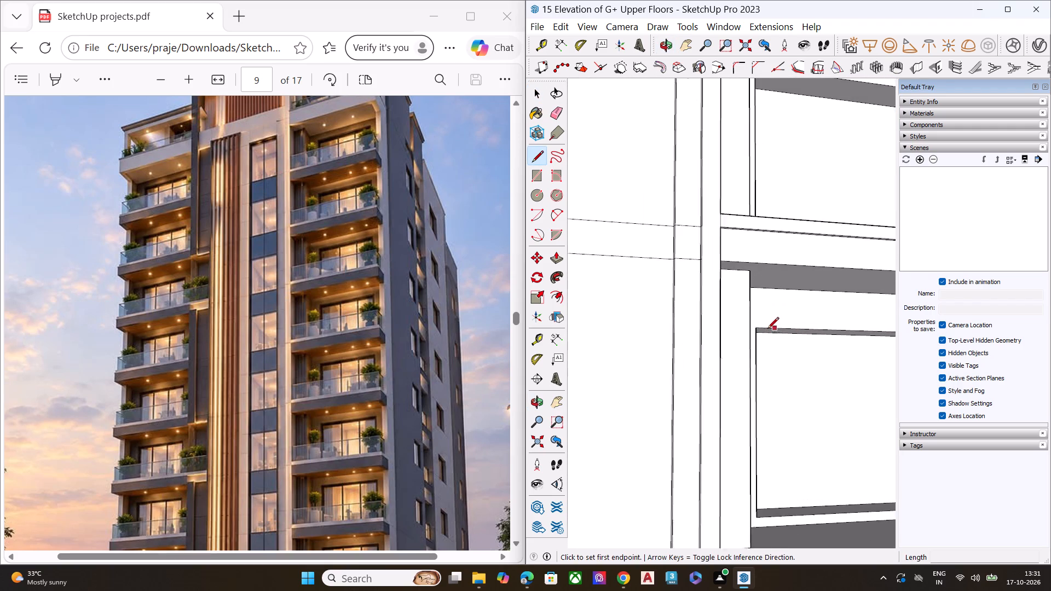
scroll(767, 329, "up", 1)
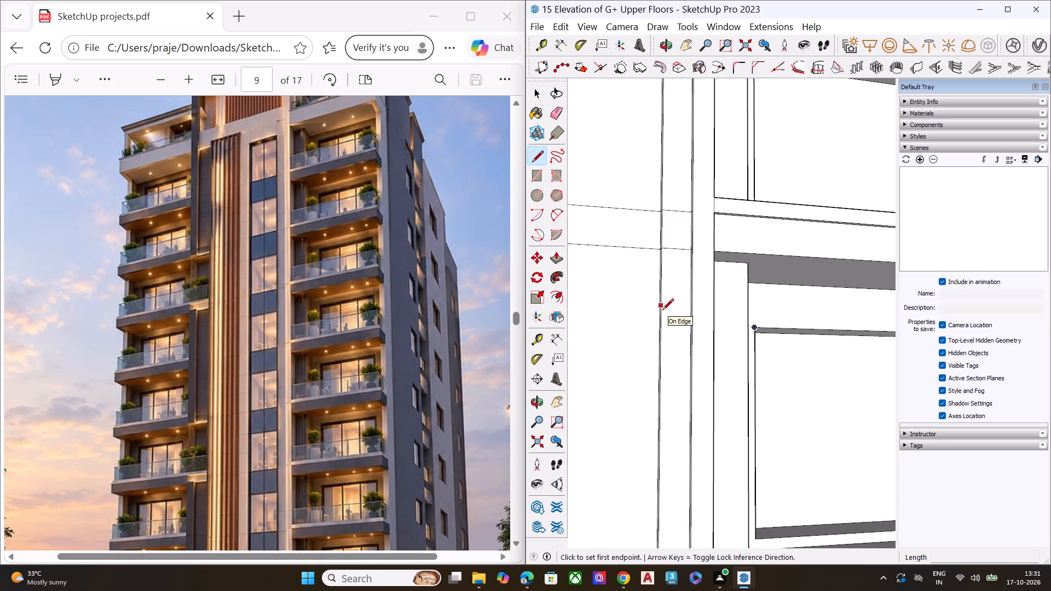
middle_click_drag(662, 311, 787, 374)
scroll(787, 374, "up", 7)
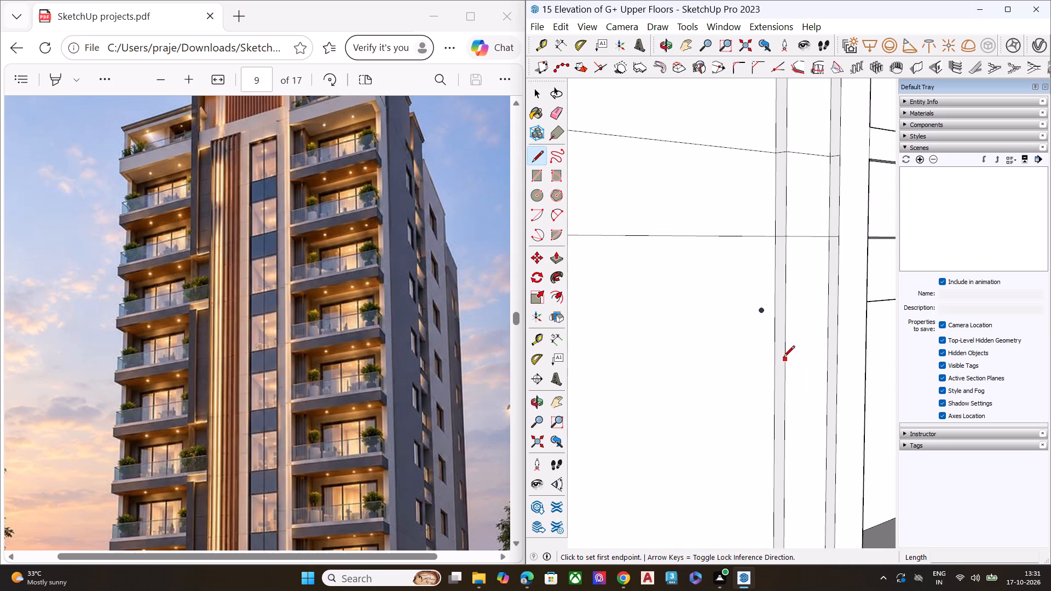
left_click(776, 360)
scroll(737, 357, "down", 3)
scroll(737, 357, "up", 2)
scroll(737, 357, "down", 8)
middle_click_drag(760, 350, 642, 351)
scroll(772, 321, "down", 2)
scroll(776, 320, "up", 1)
scroll(784, 320, "down", 3)
scroll(789, 320, "up", 2)
scroll(789, 320, "down", 3)
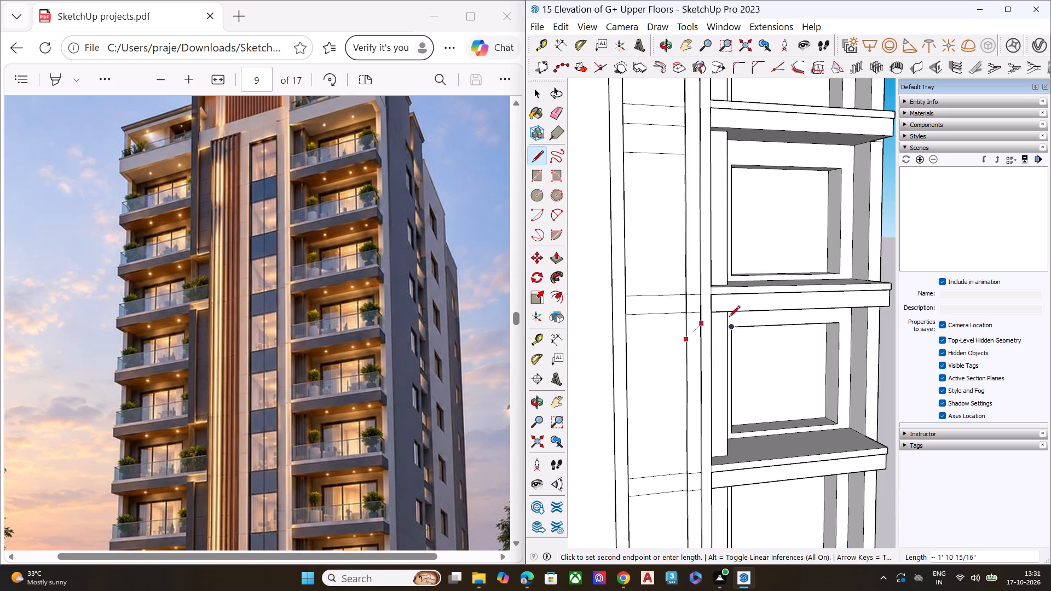
scroll(757, 320, "down", 1)
scroll(759, 320, "up", 1)
scroll(763, 320, "down", 4)
scroll(775, 322, "up", 1)
scroll(776, 322, "down", 3)
middle_click_drag(770, 340, 630, 332)
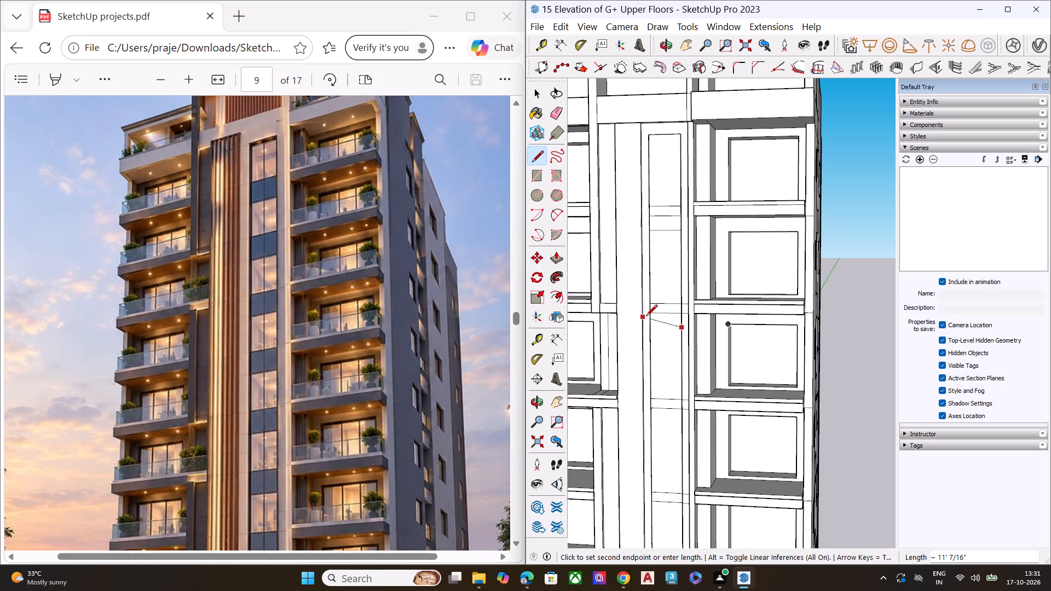
scroll(664, 333, "up", 1)
scroll(663, 333, "down", 1)
scroll(657, 337, "up", 8)
scroll(652, 319, "down", 1)
scroll(652, 319, "up", 7)
scroll(652, 319, "down", 1)
scroll(652, 319, "up", 2)
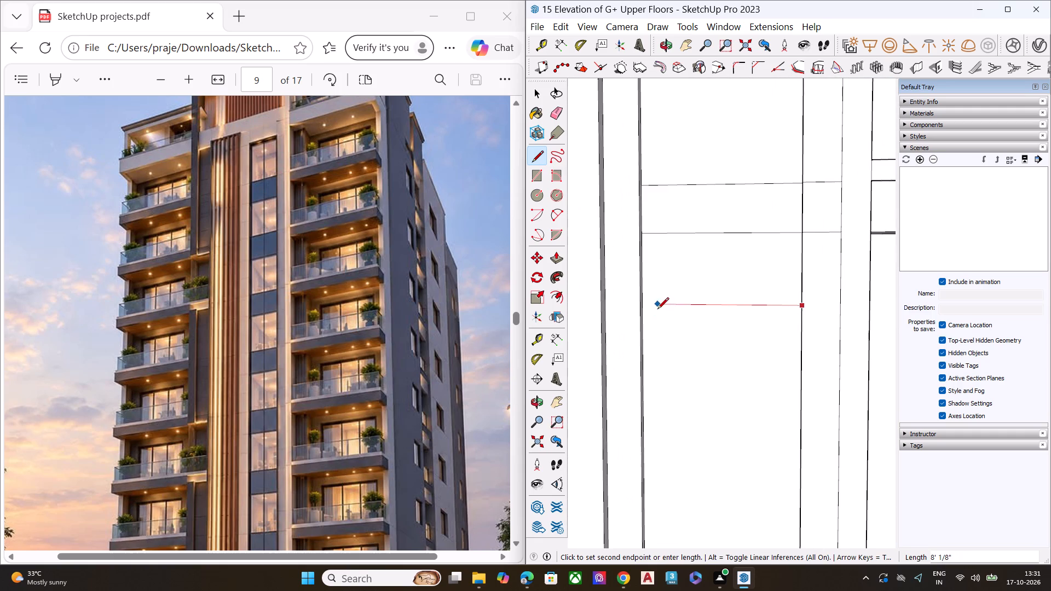
middle_click_drag(657, 310, 638, 318)
scroll(676, 294, "down", 6)
middle_click_drag(649, 317, 574, 332)
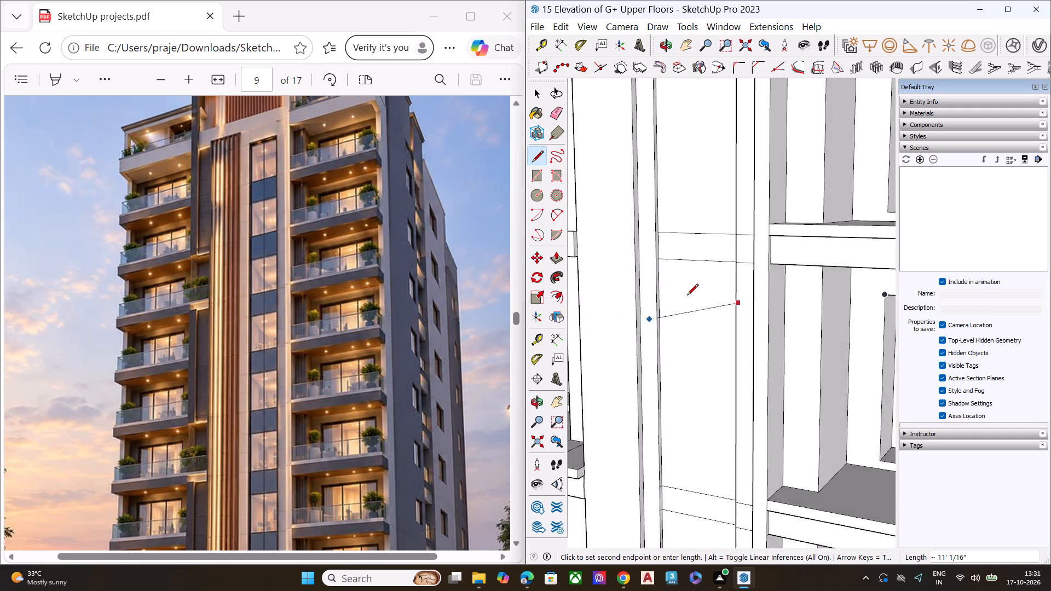
scroll(687, 295, "up", 7)
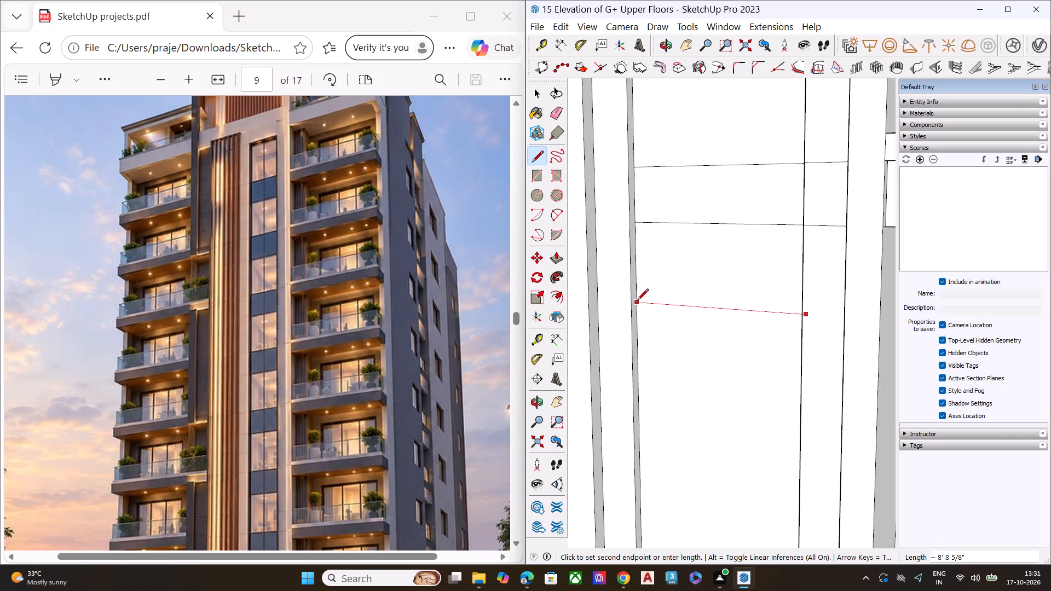
left_click(637, 301)
key("space")
Draw a horizontal line about 8' 9" long across the central strip's recessed panel, a short distance below the third band from the top.
scroll(703, 275, "down", 19)
middle_click_drag(714, 264, 763, 211)
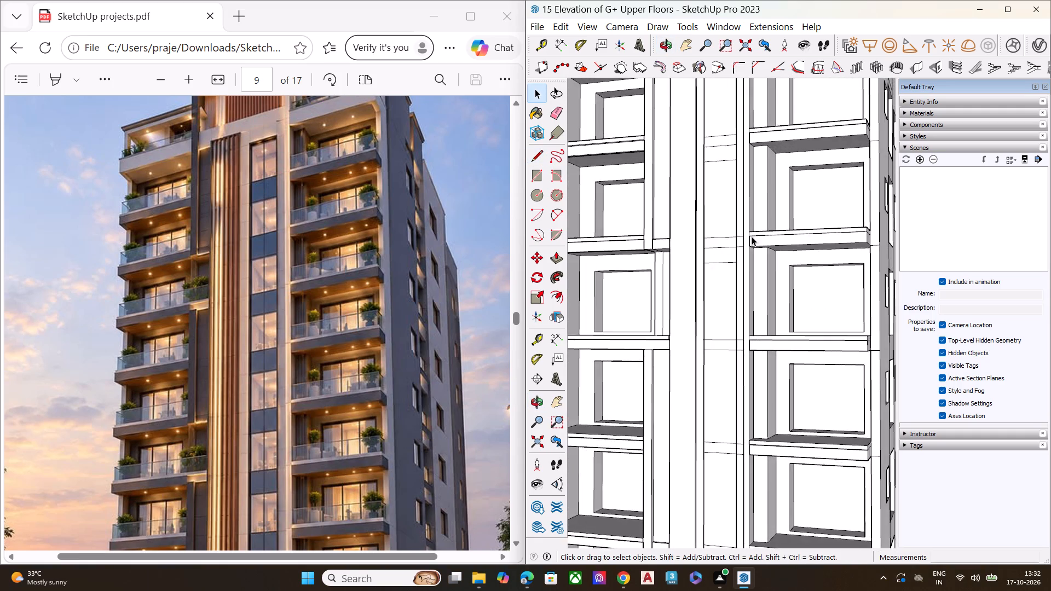
scroll(741, 263, "down", 5)
key("l")
middle_click_drag(740, 306, 766, 258)
scroll(748, 327, "up", 4)
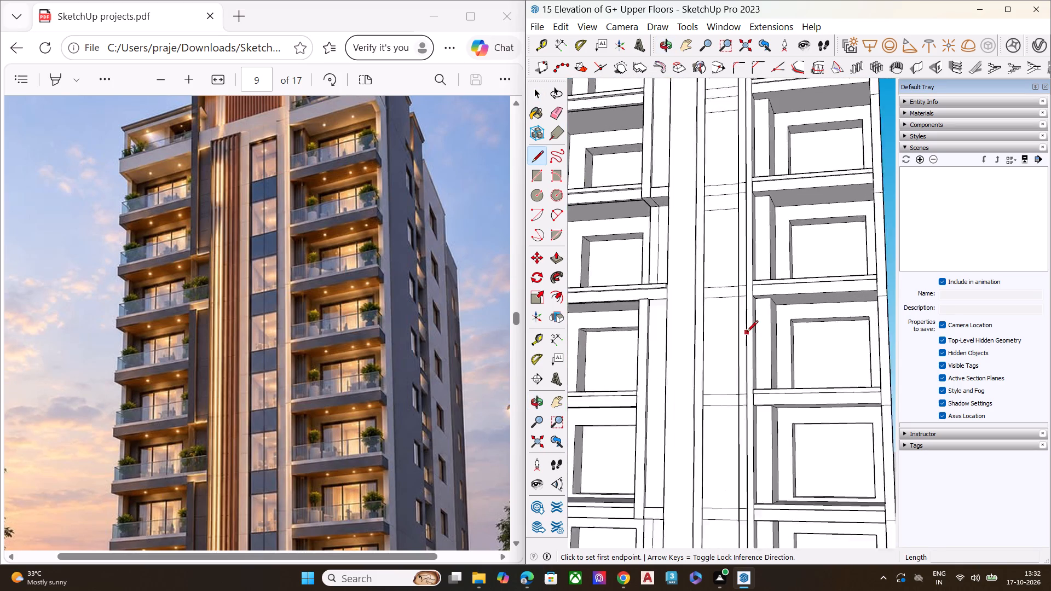
scroll(747, 333, "up", 3)
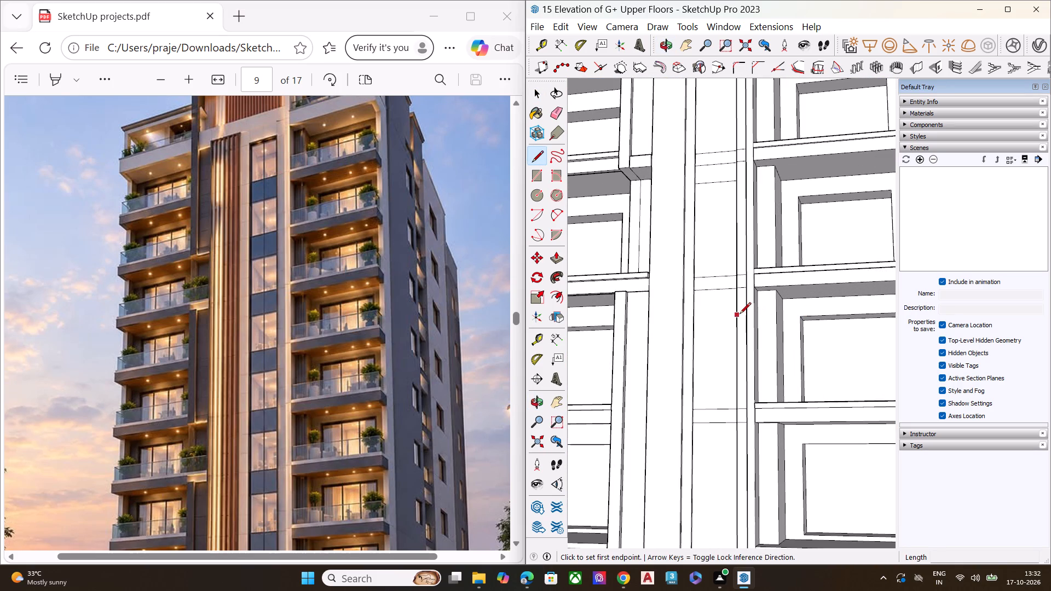
middle_click_drag(736, 311, 1026, 370)
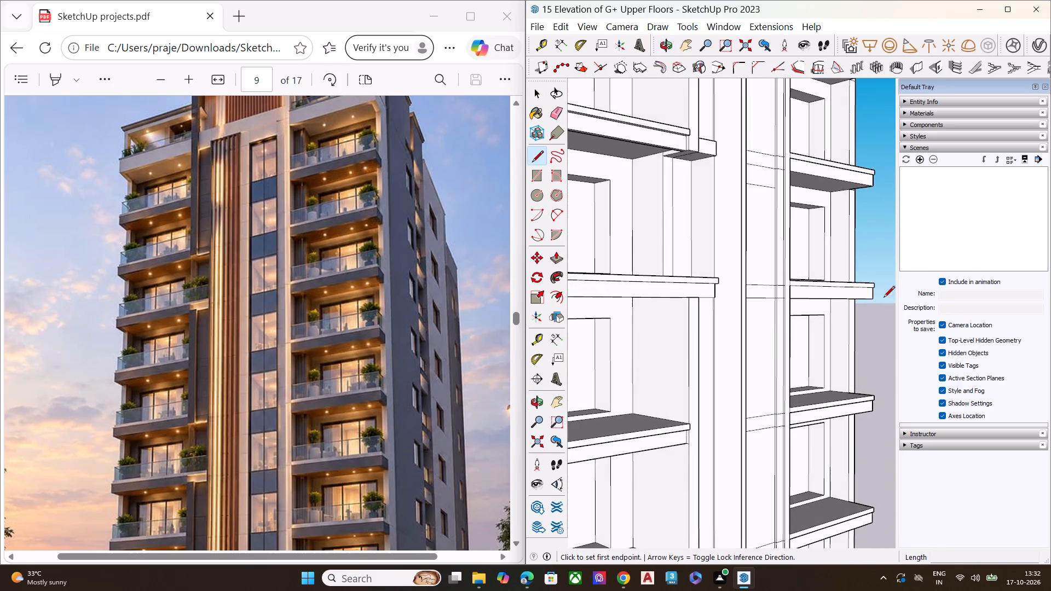
scroll(805, 310, "up", 5)
scroll(802, 312, "down", 1)
scroll(801, 314, "up", 3)
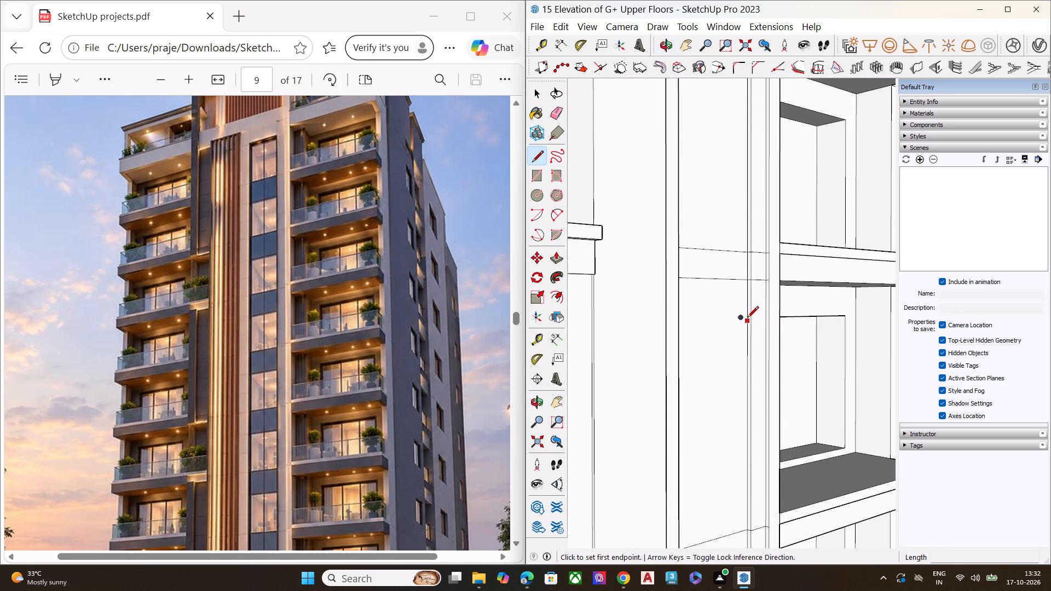
scroll(747, 323, "up", 1)
middle_click_drag(747, 323, 796, 394)
scroll(796, 394, "up", 6)
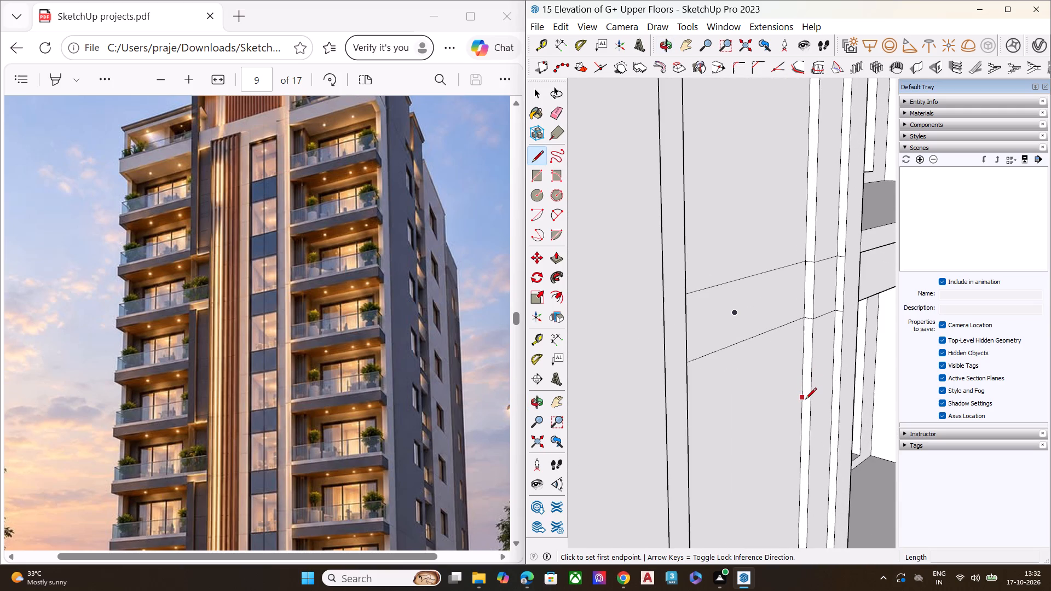
left_click(805, 400)
scroll(752, 402, "down", 6)
scroll(790, 319, "down", 2)
scroll(790, 318, "up", 1)
scroll(790, 318, "down", 9)
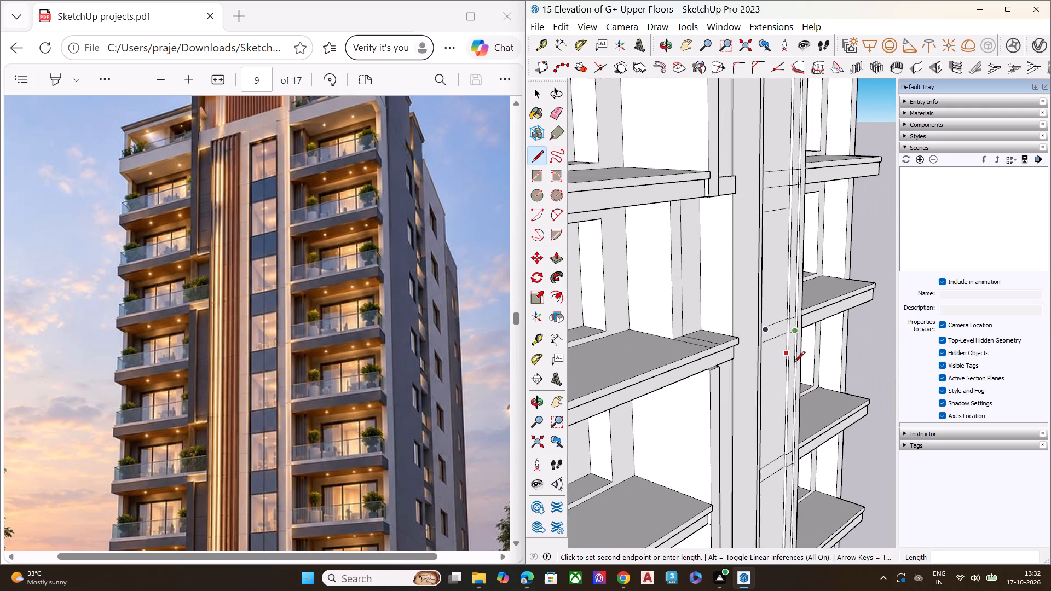
middle_click_drag(793, 395, 662, 349)
scroll(662, 348, "up", 1)
scroll(774, 288, "down", 4)
scroll(779, 288, "up", 1)
scroll(779, 288, "down", 11)
middle_click_drag(794, 311, 624, 299)
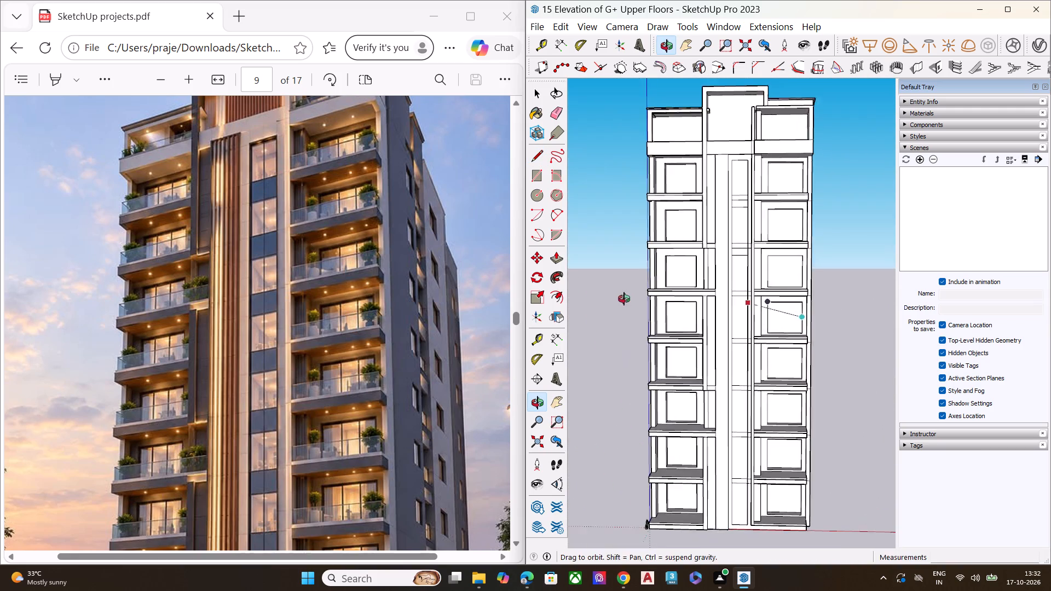
middle_click_drag(624, 299, 622, 299)
scroll(718, 312, "up", 9)
scroll(765, 306, "up", 2)
middle_click_drag(758, 305, 682, 304)
scroll(741, 286, "up", 6)
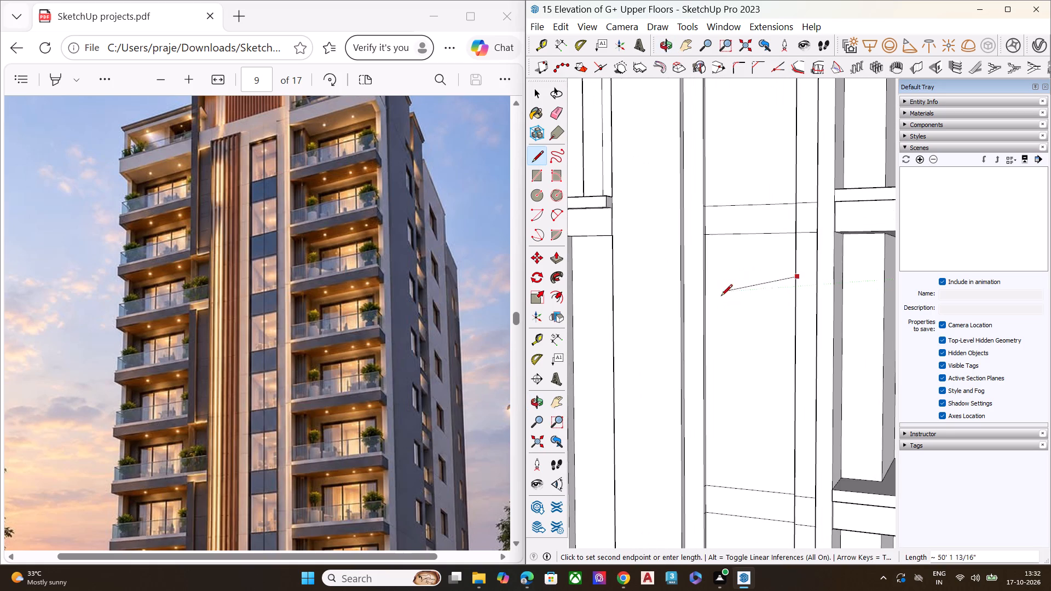
left_click(709, 276)
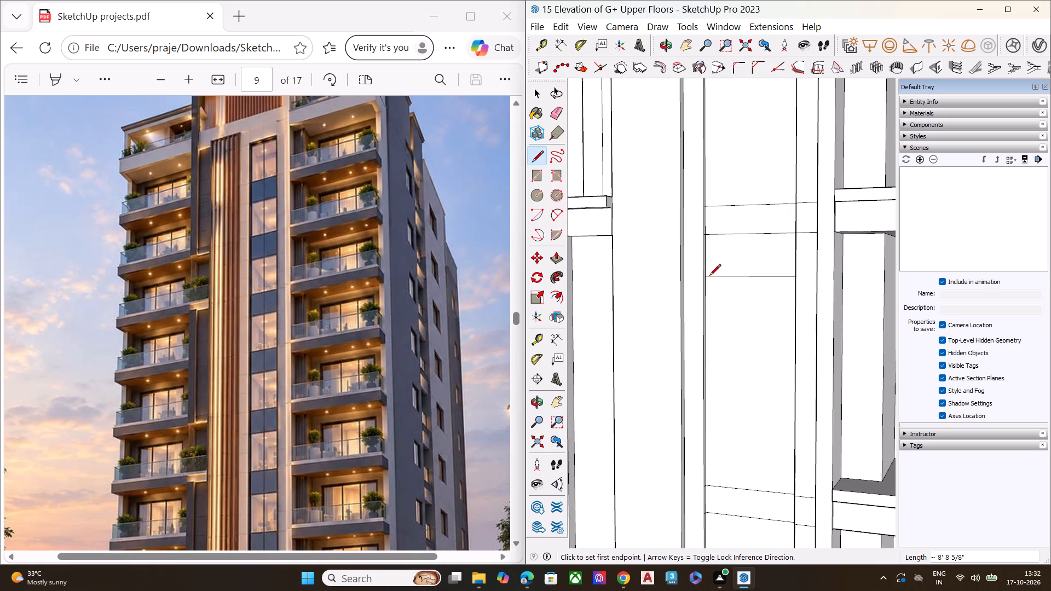
key("space")
Draw a horizontal line across the central strip's recessed panel, a short distance below the fourth band from the top.
scroll(729, 229, "down", 4)
scroll(729, 229, "up", 1)
scroll(729, 229, "down", 7)
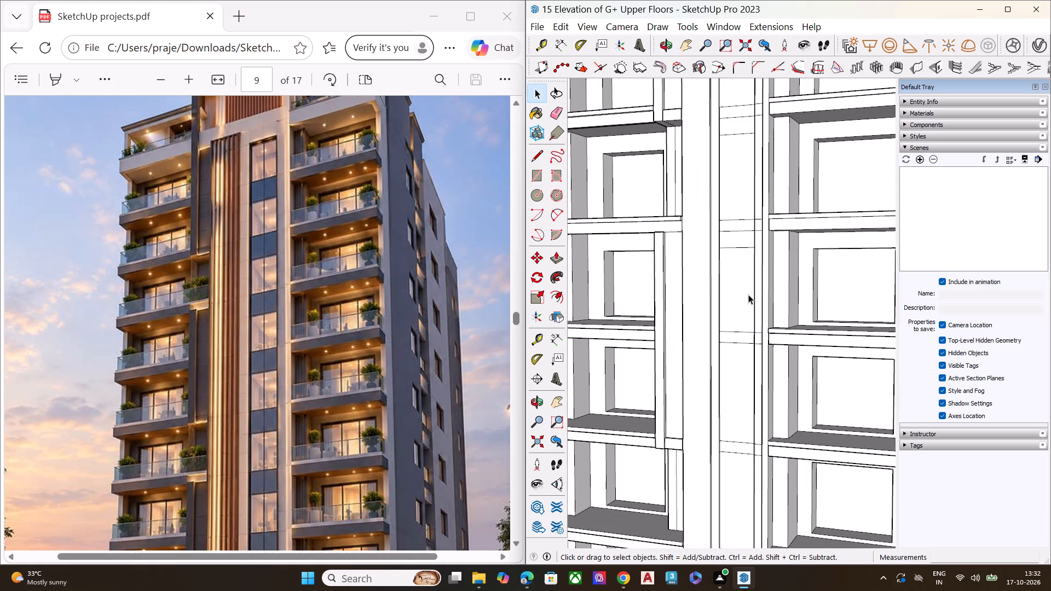
middle_click_drag(753, 303, 794, 260)
scroll(794, 260, "up", 1)
key("l")
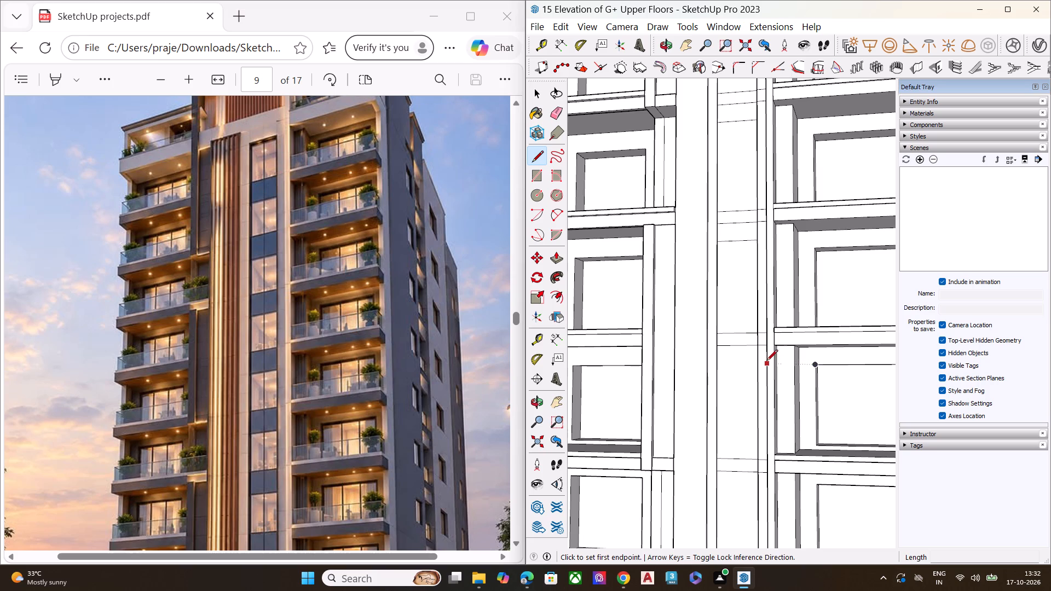
middle_click_drag(759, 368, 1008, 364)
scroll(770, 360, "up", 1)
middle_click_drag(770, 360, 829, 358)
scroll(788, 283, "down", 7)
key("space")
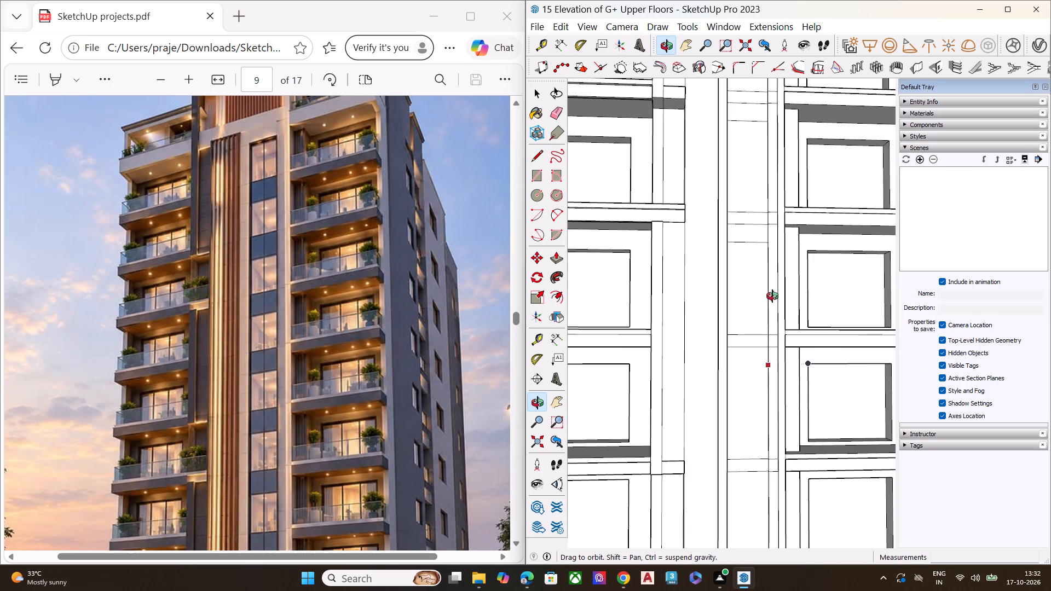
scroll(768, 301, "down", 2)
key("space")
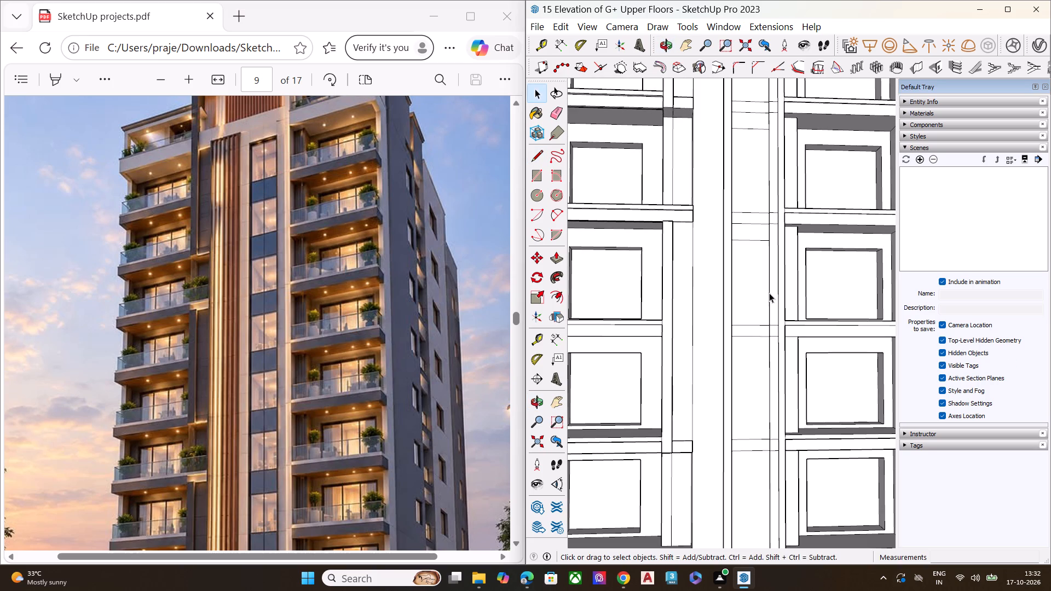
key("l")
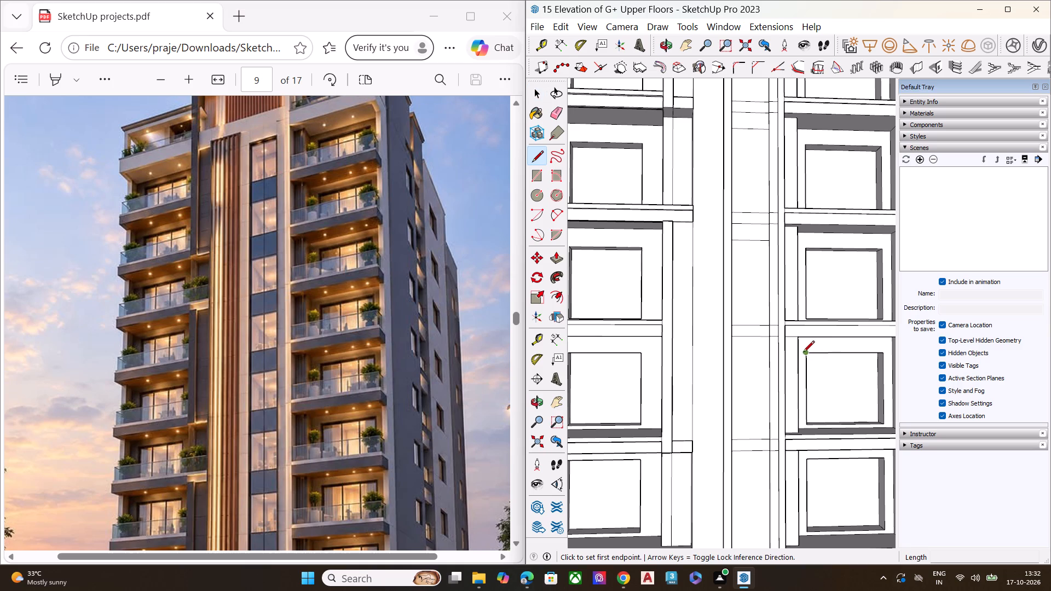
middle_click_drag(776, 355, 832, 356)
scroll(832, 356, "up", 8)
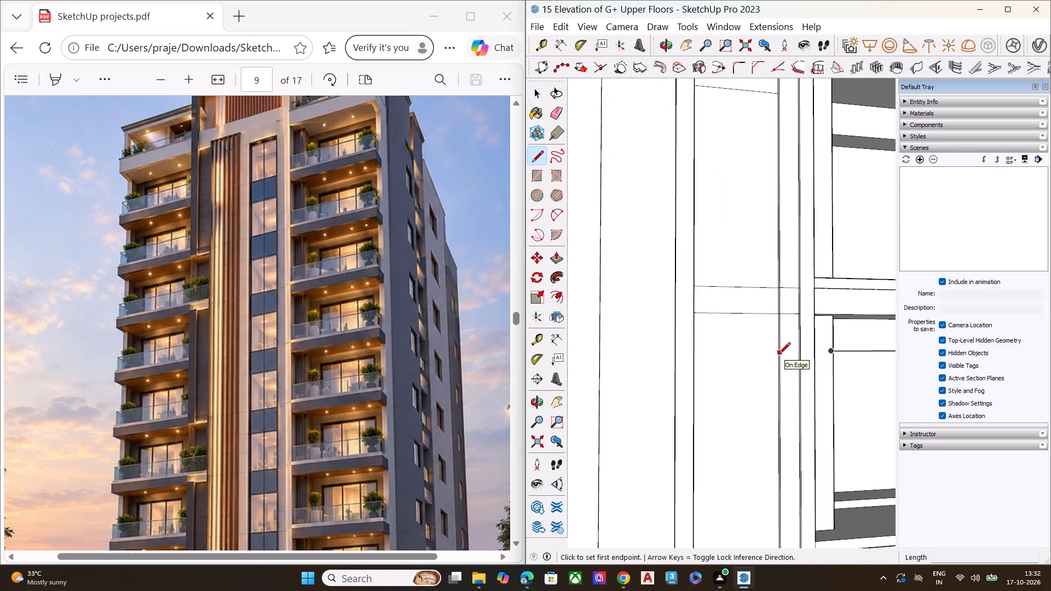
middle_click_drag(779, 355, 865, 389)
scroll(865, 389, "up", 7)
scroll(862, 387, "down", 1)
scroll(861, 387, "up", 2)
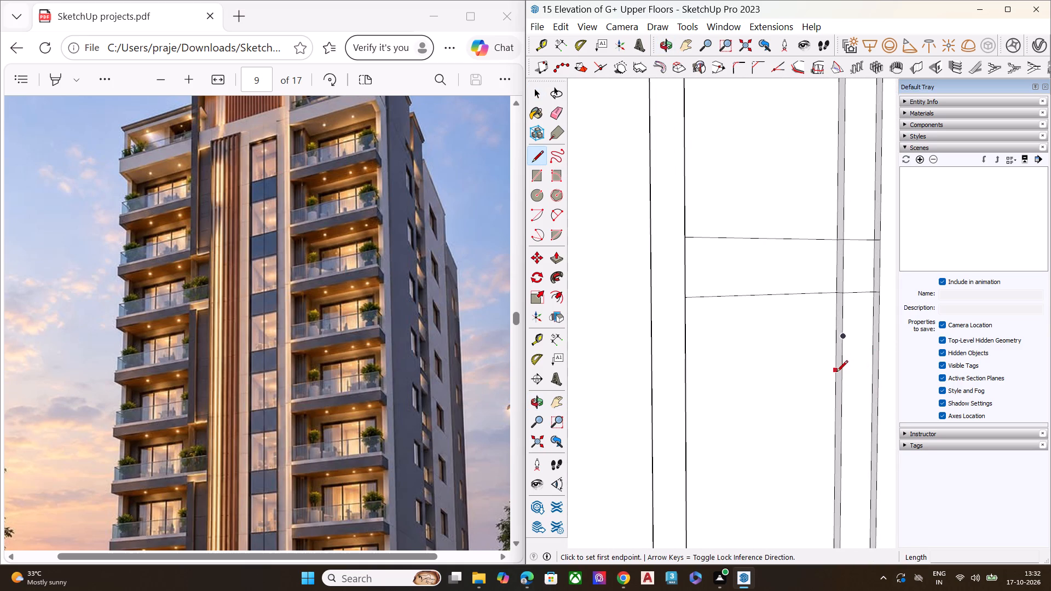
left_click(835, 372)
scroll(775, 370, "up", 1)
scroll(775, 370, "down", 3)
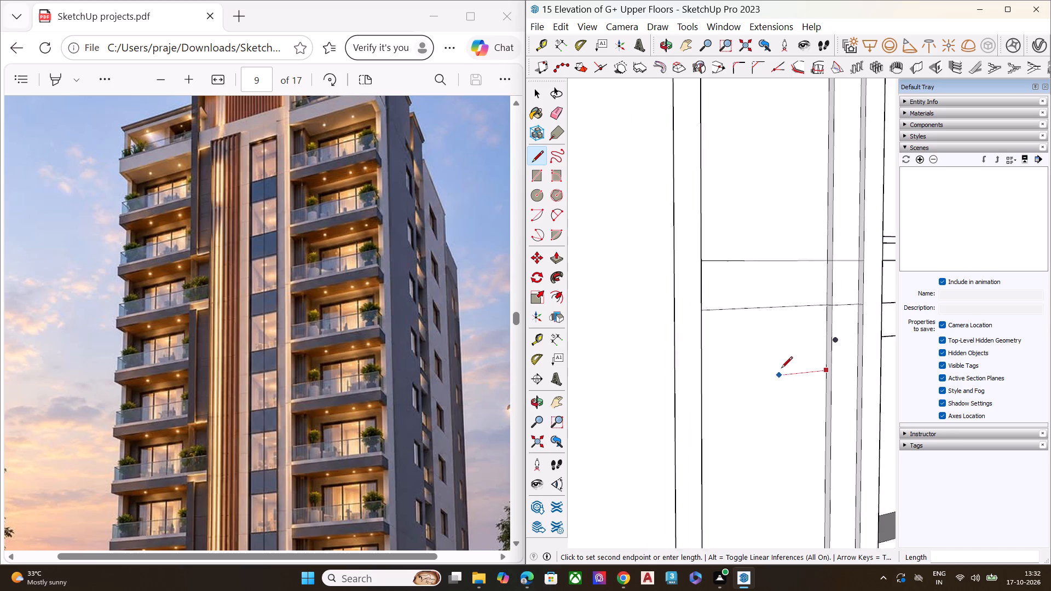
scroll(781, 369, "down", 2)
middle_click_drag(793, 361, 663, 353)
scroll(759, 329, "down", 17)
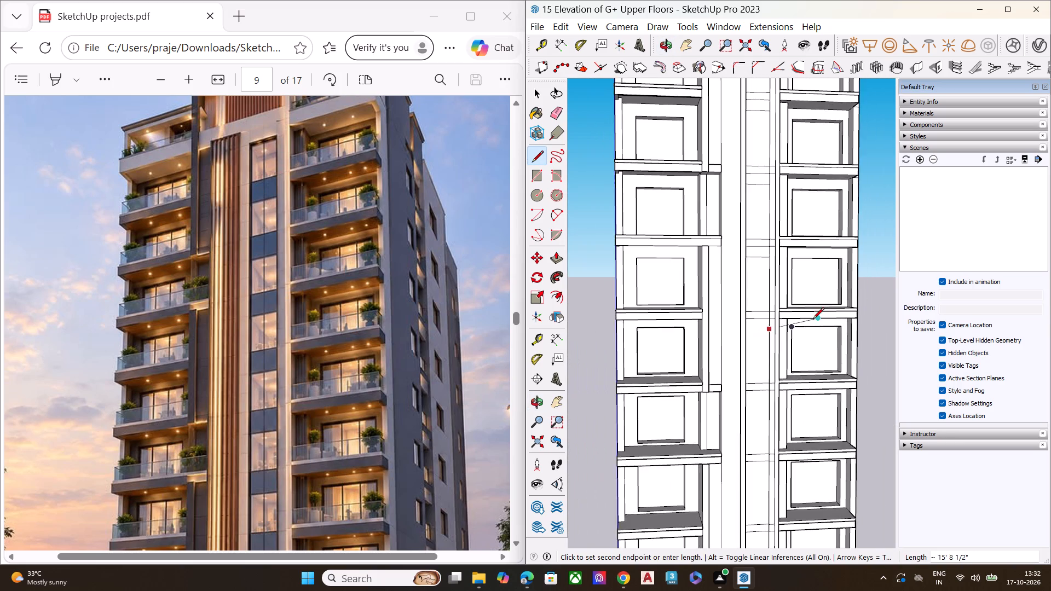
middle_click_drag(813, 320, 688, 333)
scroll(678, 333, "up", 7)
scroll(769, 334, "up", 7)
scroll(769, 334, "down", 2)
scroll(769, 334, "up", 3)
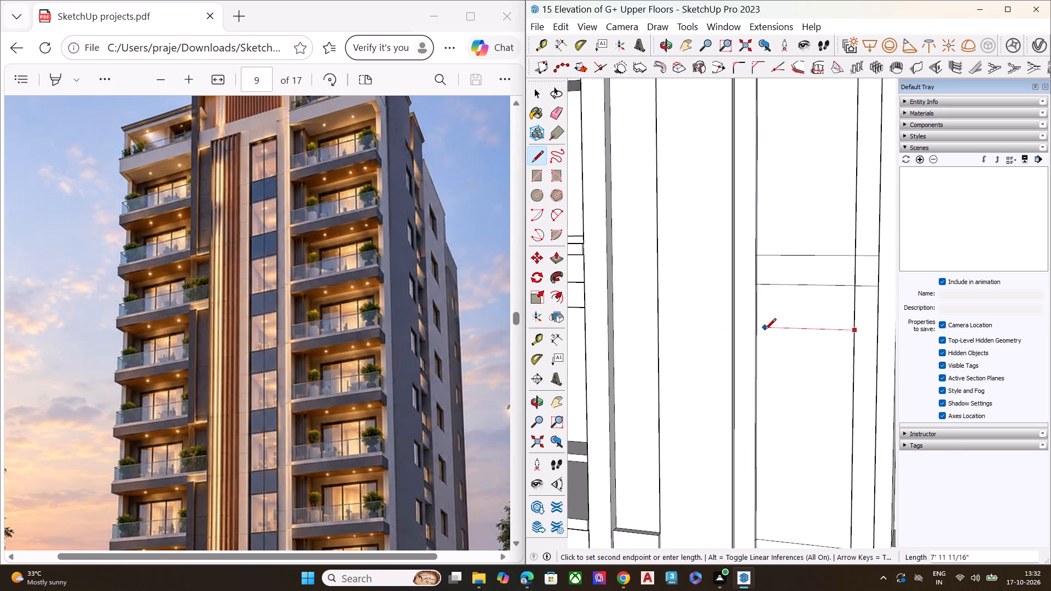